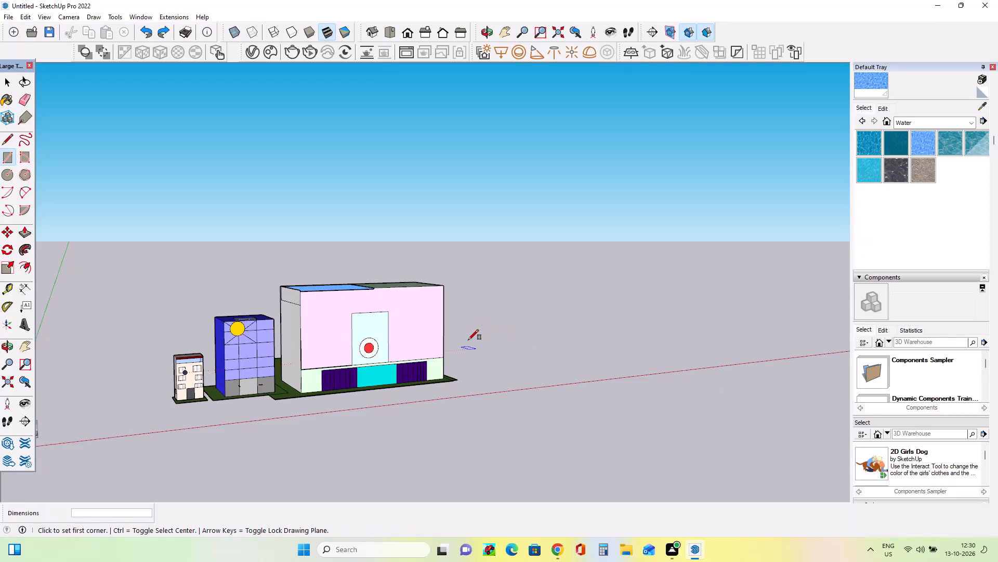
Delete the row of three coloured buildings, keeping the unfinished structure near the origin.
middle_click_drag(468, 340, 485, 403)
scroll(509, 398, "down", 4)
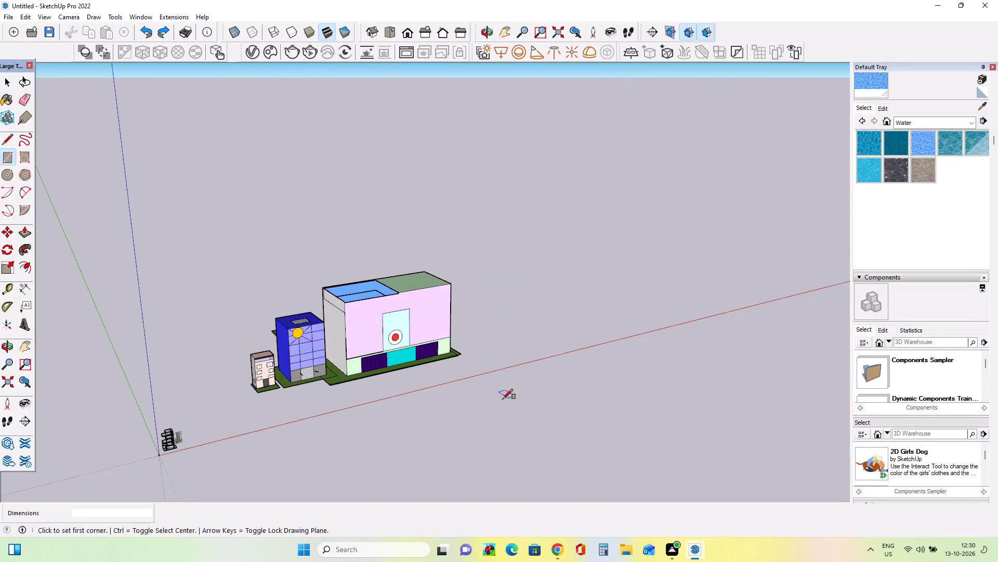
scroll(278, 386, "up", 7)
middle_click_drag(703, 362, 577, 381)
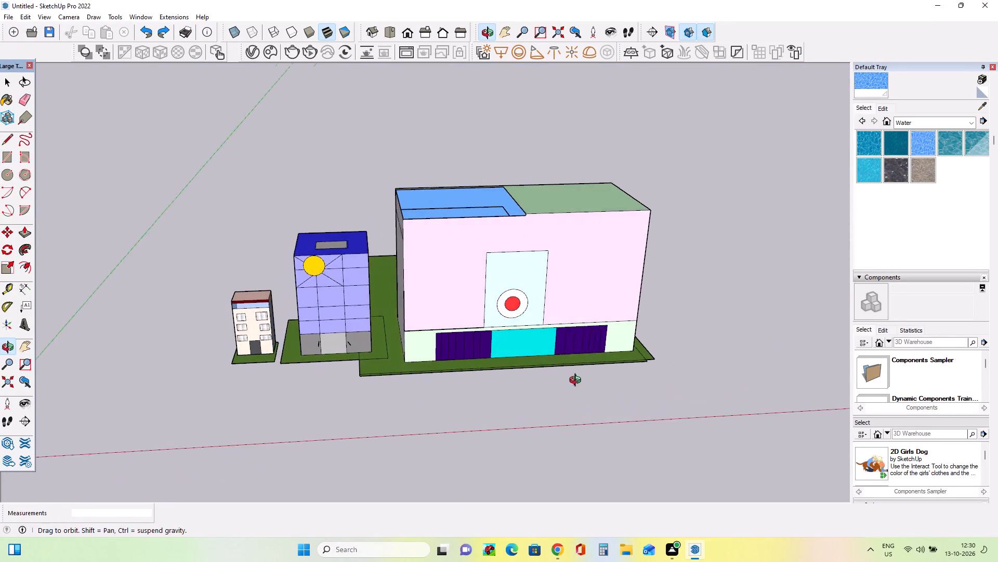
middle_click_drag(577, 381, 569, 365)
middle_click_drag(680, 375, 697, 431)
scroll(688, 395, "down", 1)
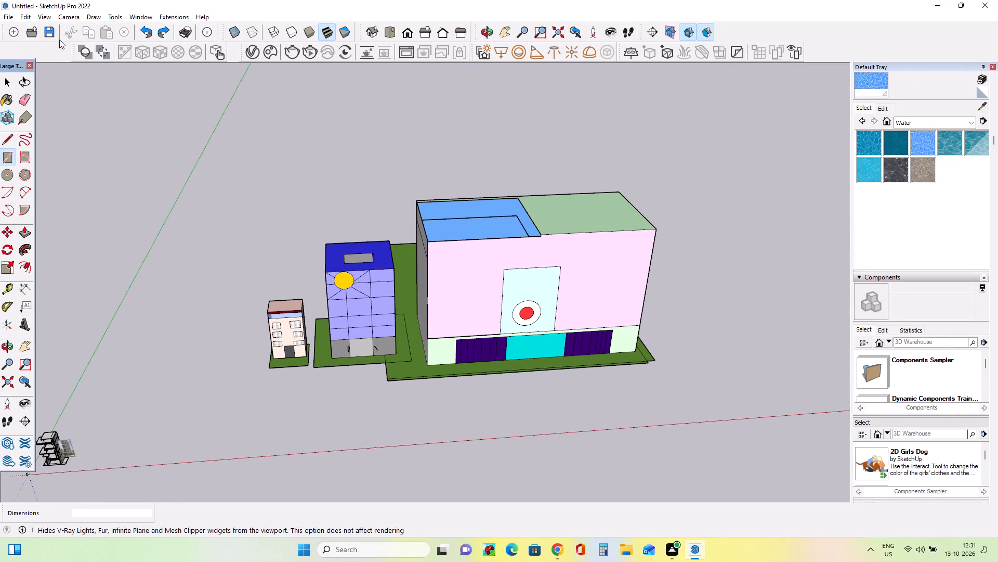
left_click(4, 80)
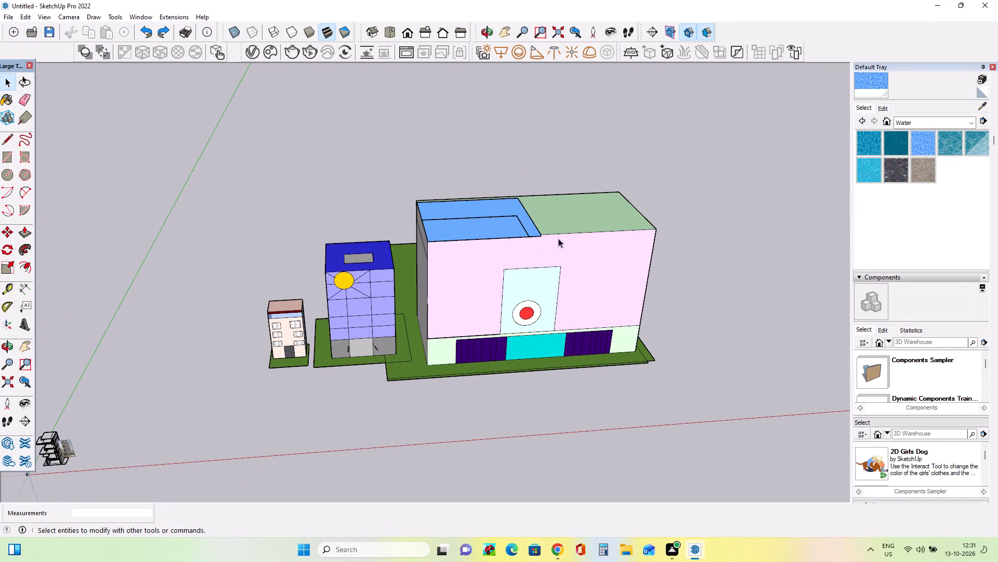
left_click_drag(678, 152, 175, 423)
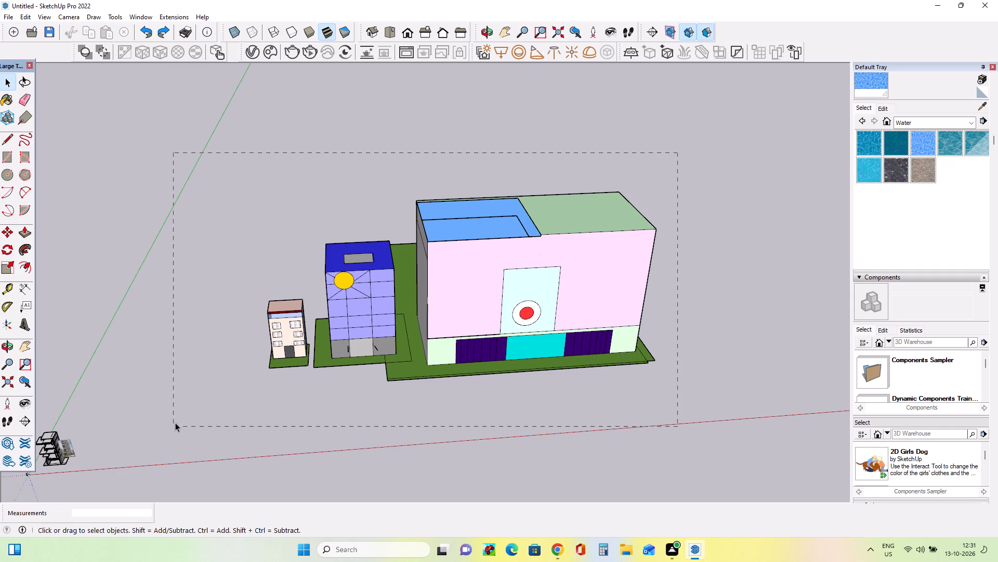
left_click_drag(175, 423, 189, 405)
key("Delete")
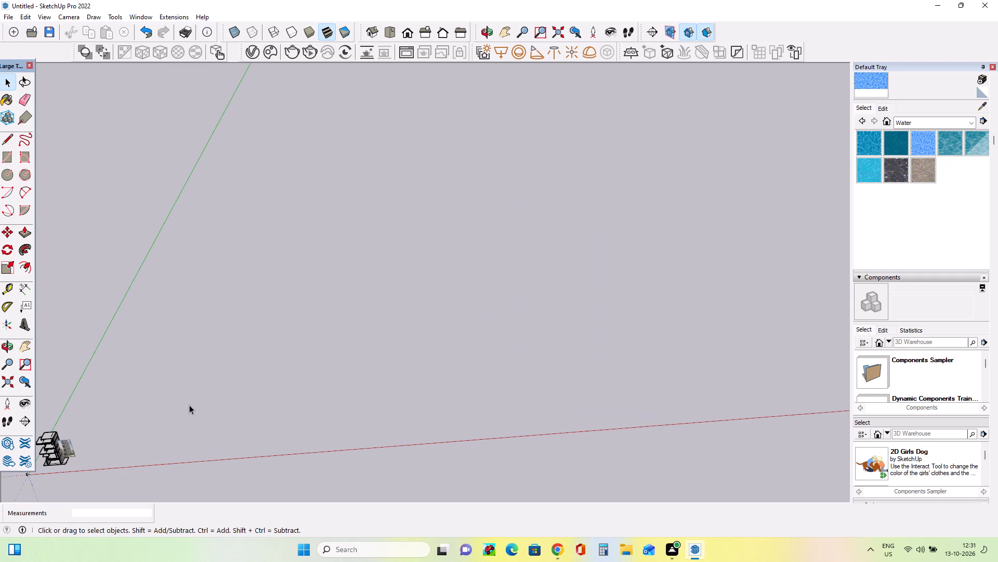
Examine the unfinished multi-storey slab-and-wall model beside its reference photo, comparing the floors and the top storey.
scroll(208, 391, "down", 4)
scroll(14, 467, "up", 8)
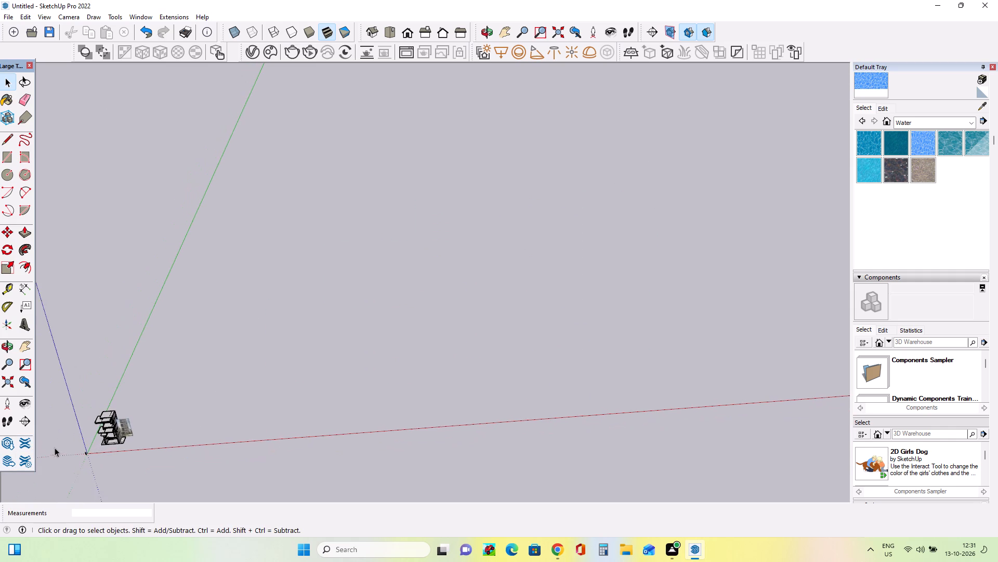
scroll(55, 448, "up", 4)
scroll(139, 428, "up", 6)
scroll(60, 464, "down", 1)
scroll(60, 464, "up", 10)
middle_click_drag(96, 423, 172, 389)
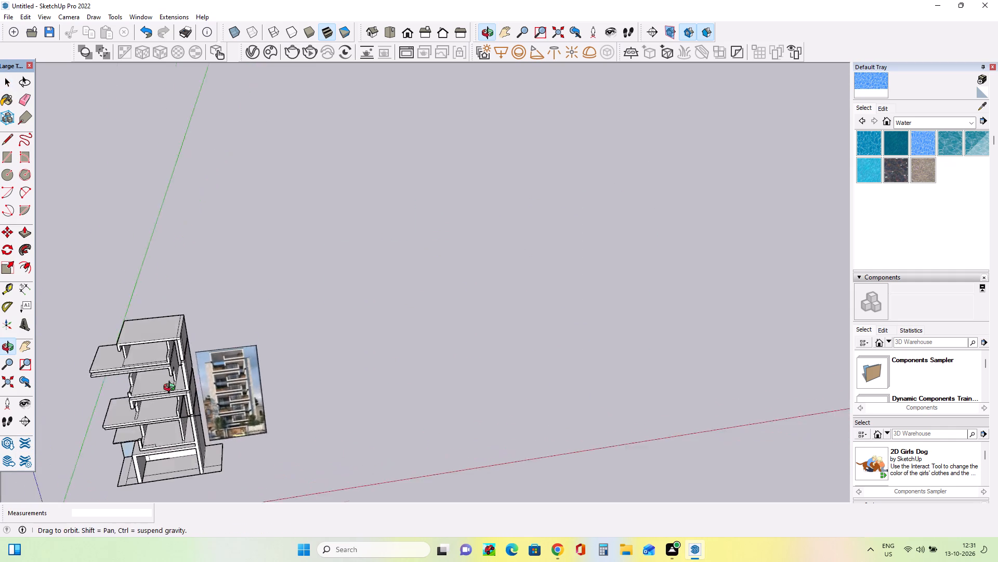
middle_click_drag(172, 389, 251, 326)
scroll(253, 331, "down", 9)
scroll(151, 435, "up", 10)
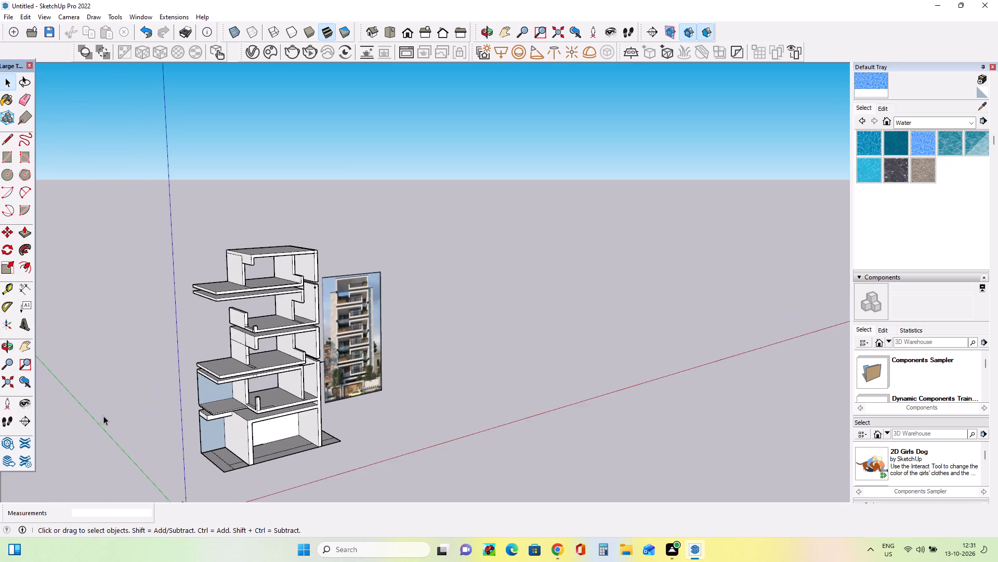
scroll(184, 404, "up", 6)
middle_click_drag(406, 411, 338, 416)
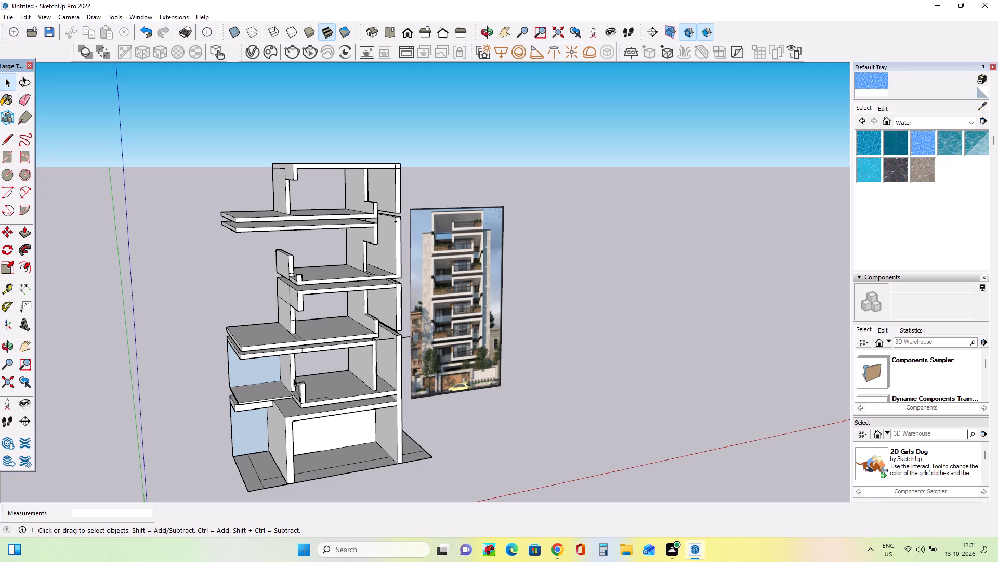
scroll(343, 356, "down", 7)
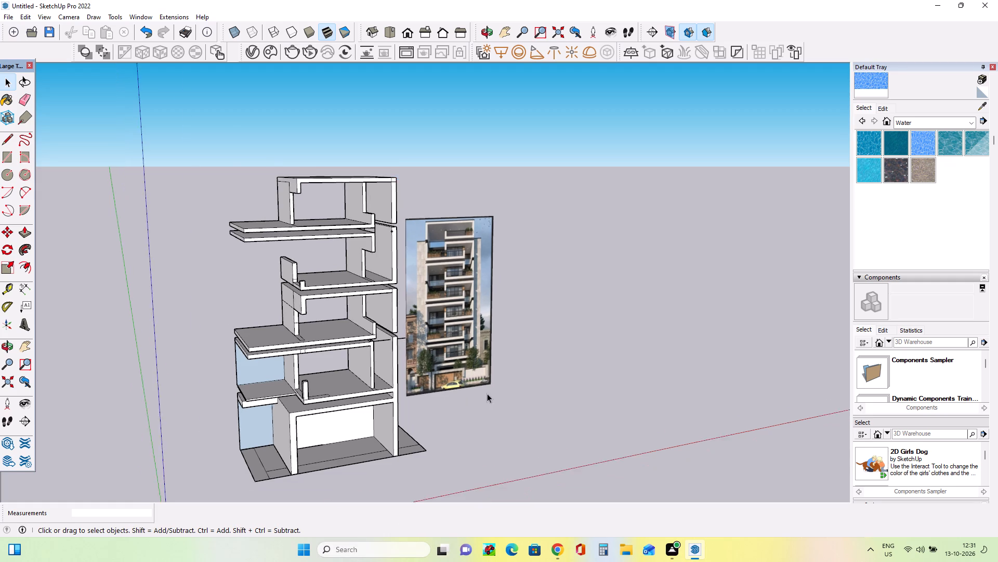
scroll(487, 393, "down", 3)
scroll(379, 382, "up", 7)
scroll(510, 408, "up", 1)
middle_click_drag(503, 413, 425, 401)
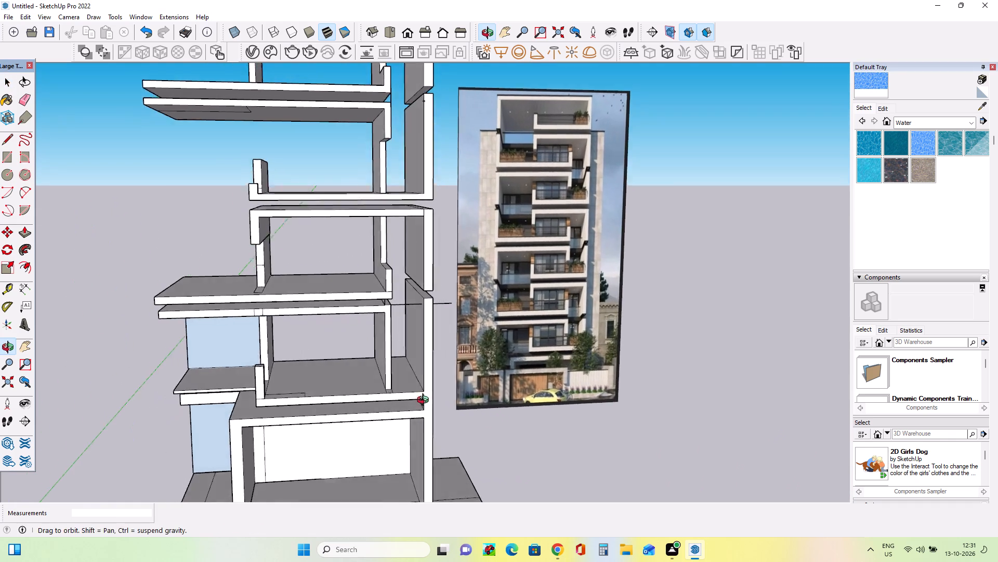
middle_click_drag(425, 401, 424, 399)
scroll(425, 398, "down", 6)
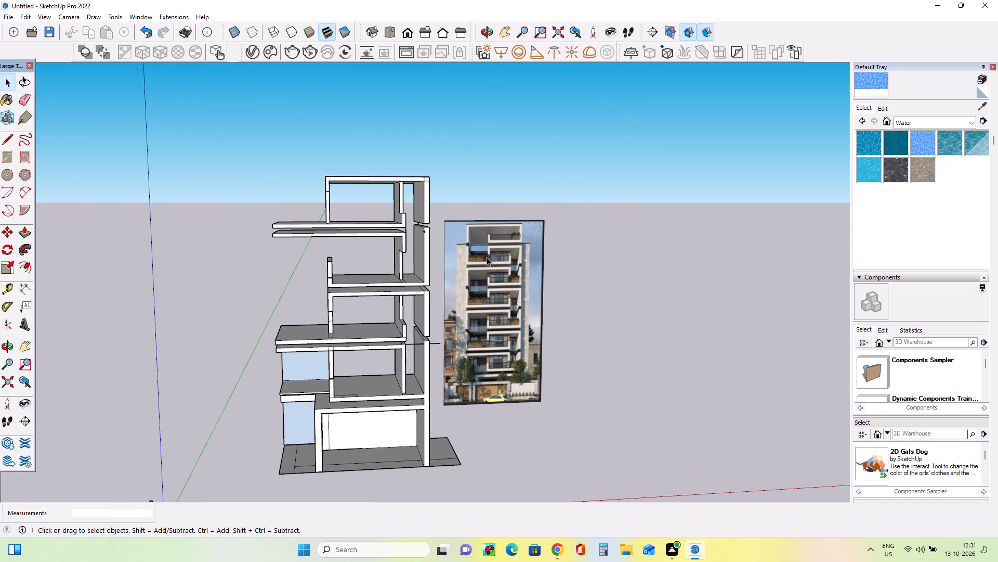
middle_click_drag(492, 280, 512, 375)
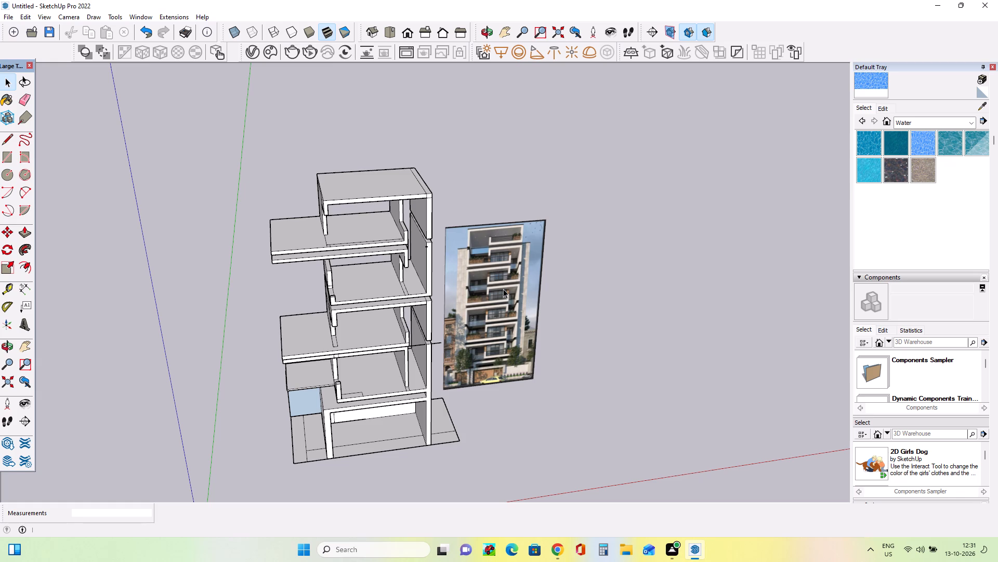
scroll(503, 289, "up", 6)
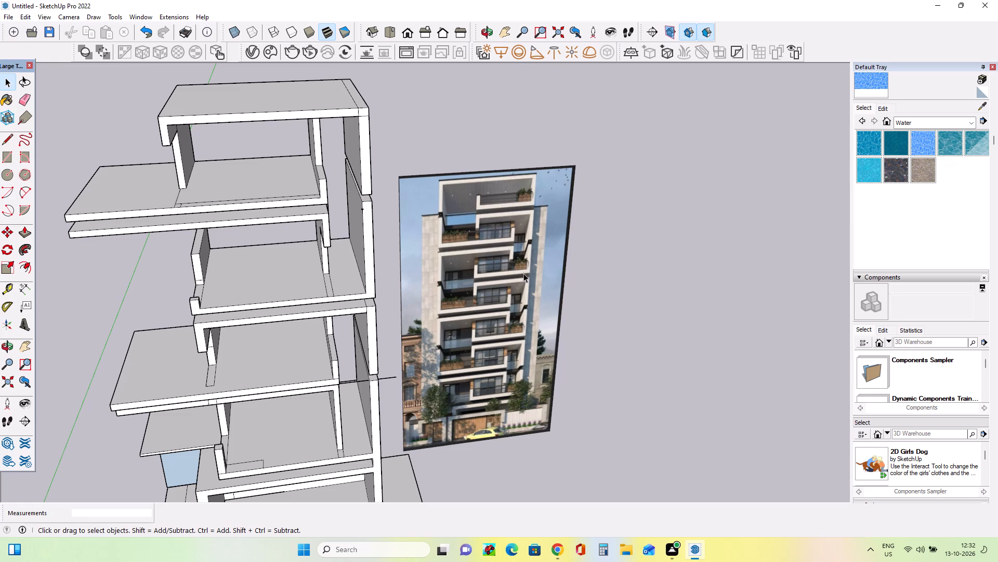
scroll(531, 263, "down", 12)
Push/Pull the top face of the side wall nearest the reference photo upward, extending the wall above the top slab.
middle_click_drag(498, 289, 503, 303)
scroll(417, 159, "up", 3)
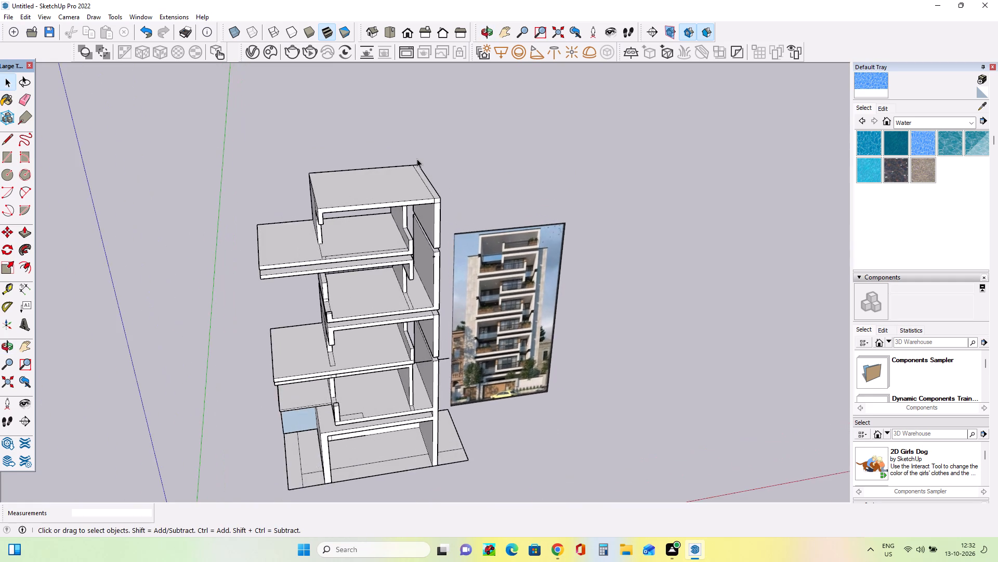
scroll(417, 163, "up", 3)
left_click(22, 237)
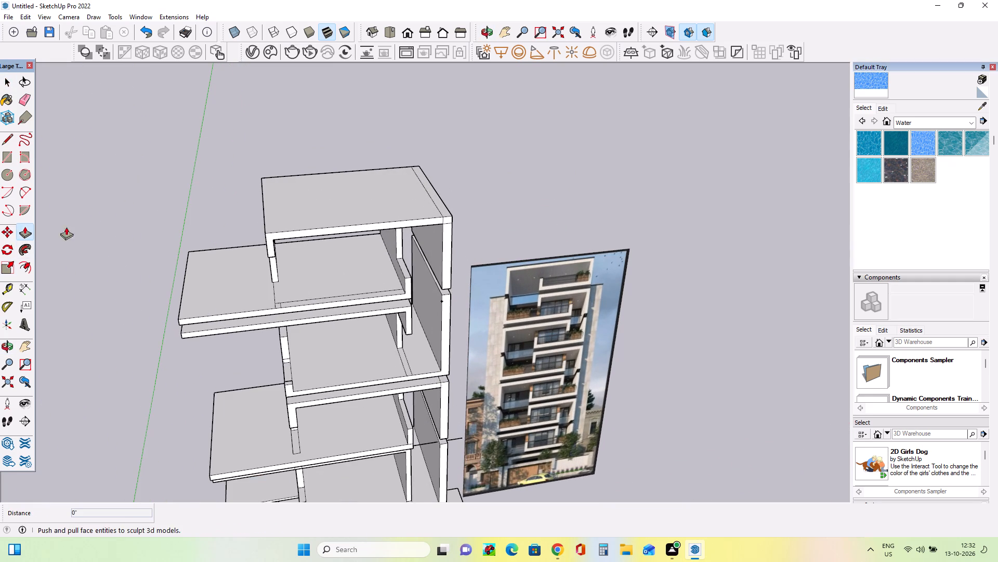
left_click(446, 209)
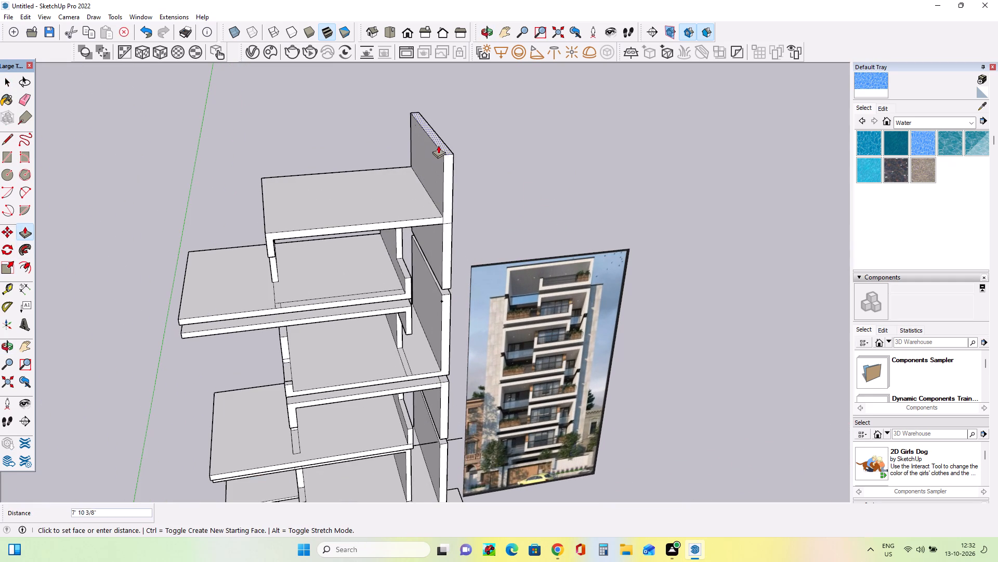
left_click(436, 113)
Place a guide point on the raised side wall's front edge, about 10' 8" above the top slab.
scroll(470, 207, "up", 1)
middle_click_drag(470, 208, 474, 200)
left_click(4, 289)
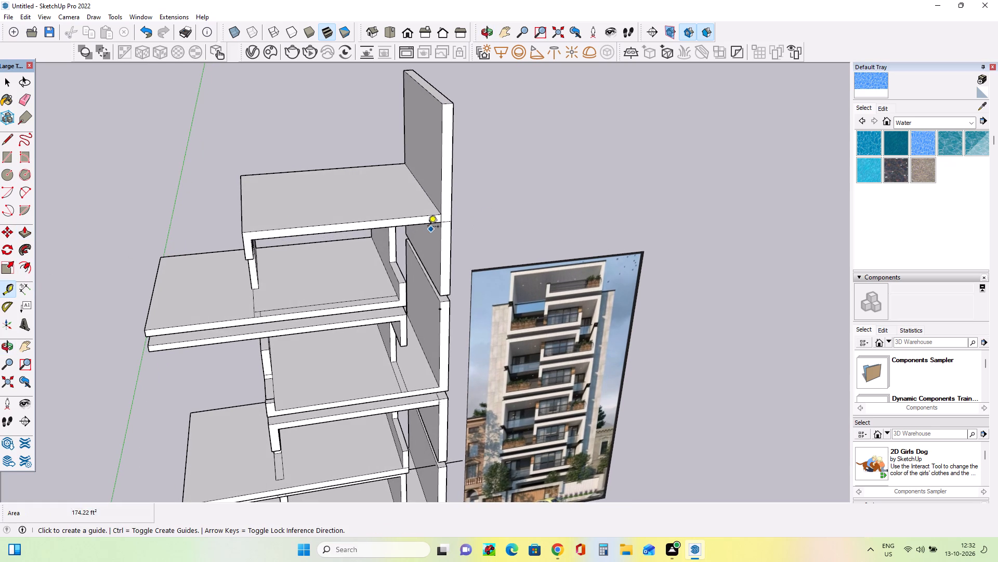
left_click(440, 213)
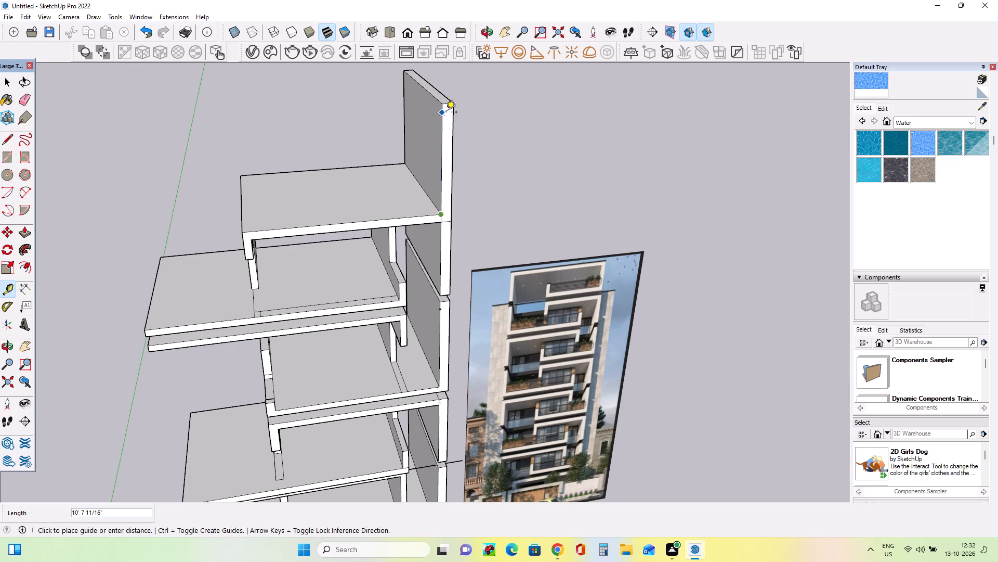
left_click(446, 113)
Draw a strip rectangle about 11" by 18' across the raised wall's inner face, slightly above the top slab.
middle_click_drag(441, 222, 568, 232)
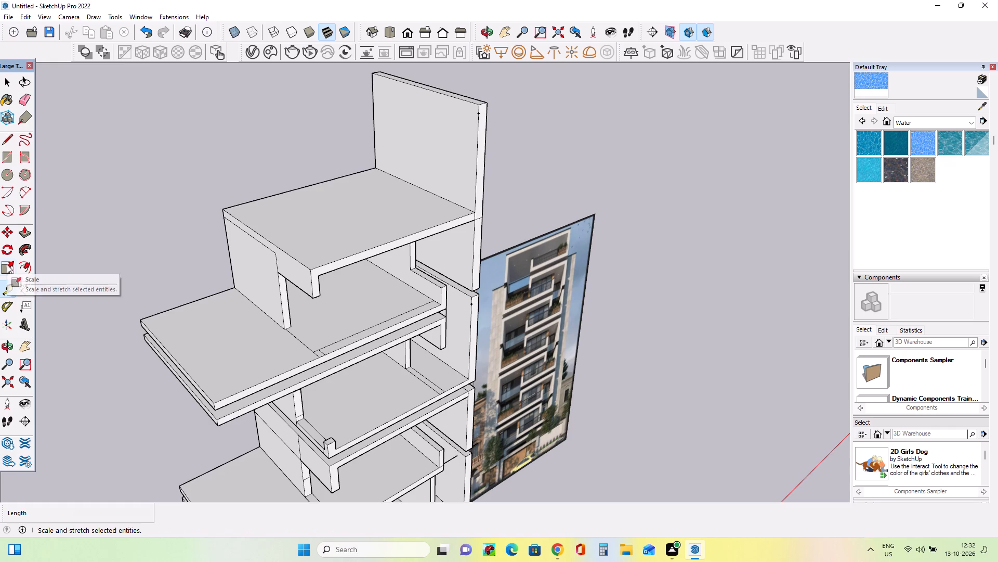
middle_click_drag(306, 283, 191, 281)
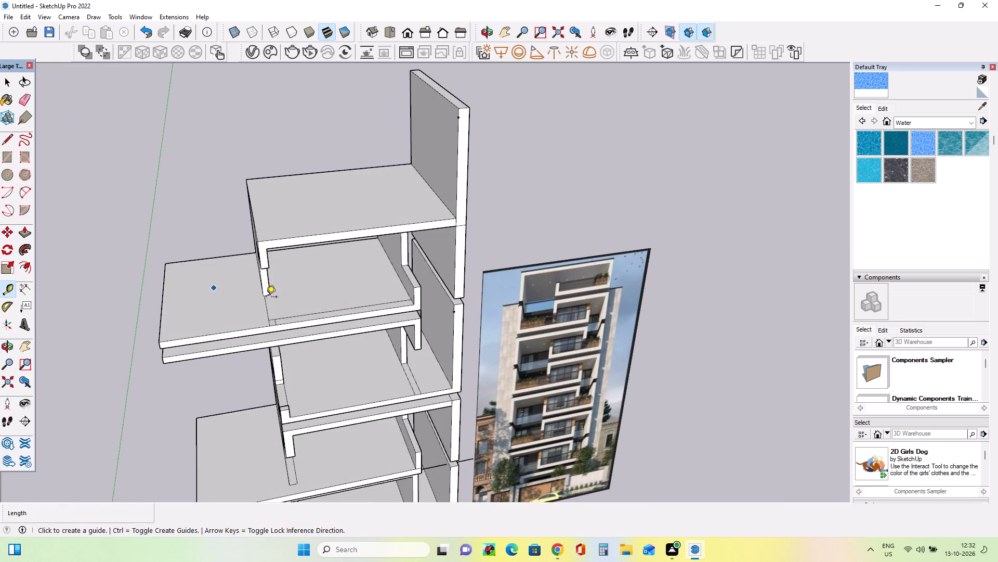
middle_click_drag(283, 298, 409, 299)
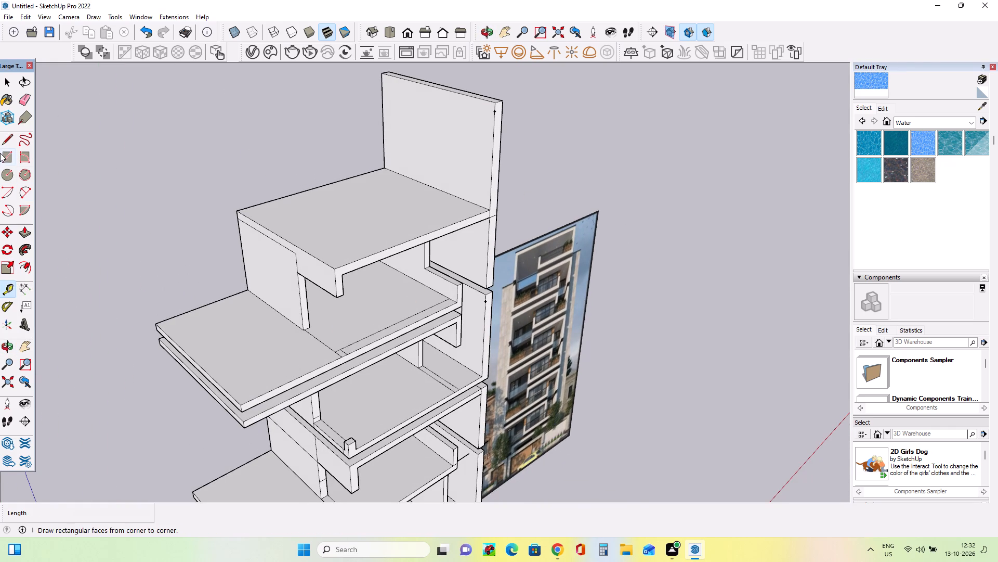
left_click(0, 155)
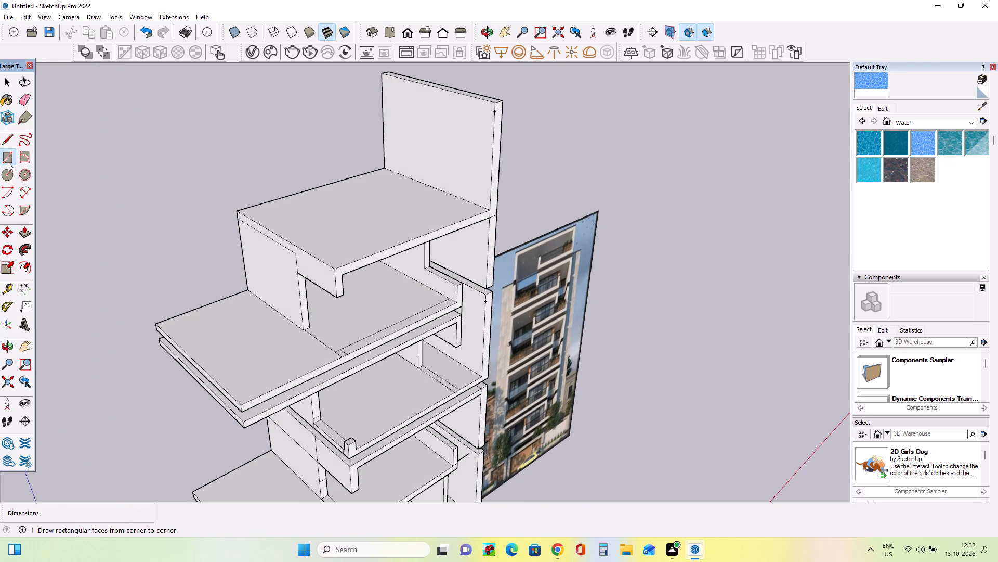
middle_click_drag(312, 238, 313, 236)
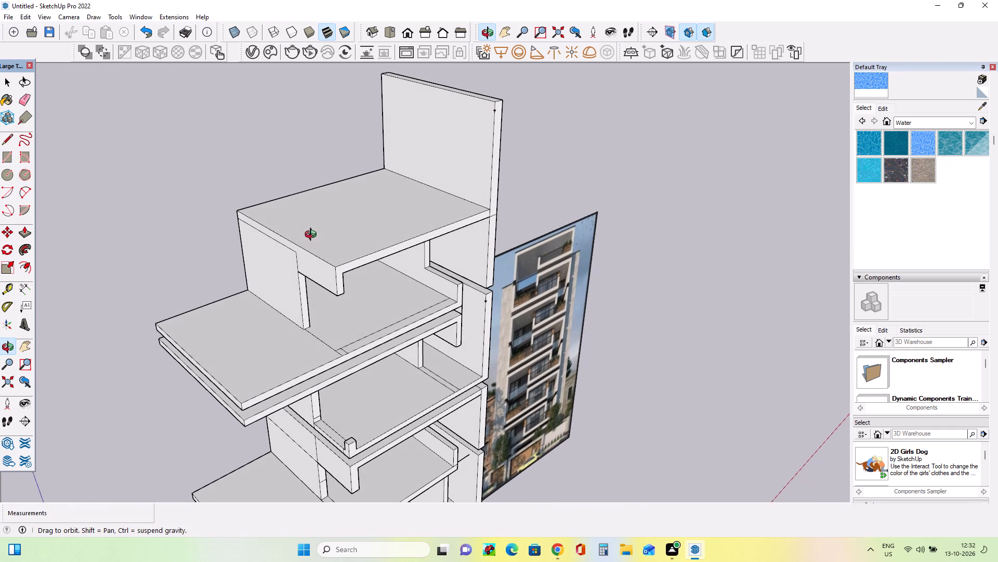
middle_click_drag(313, 236, 320, 234)
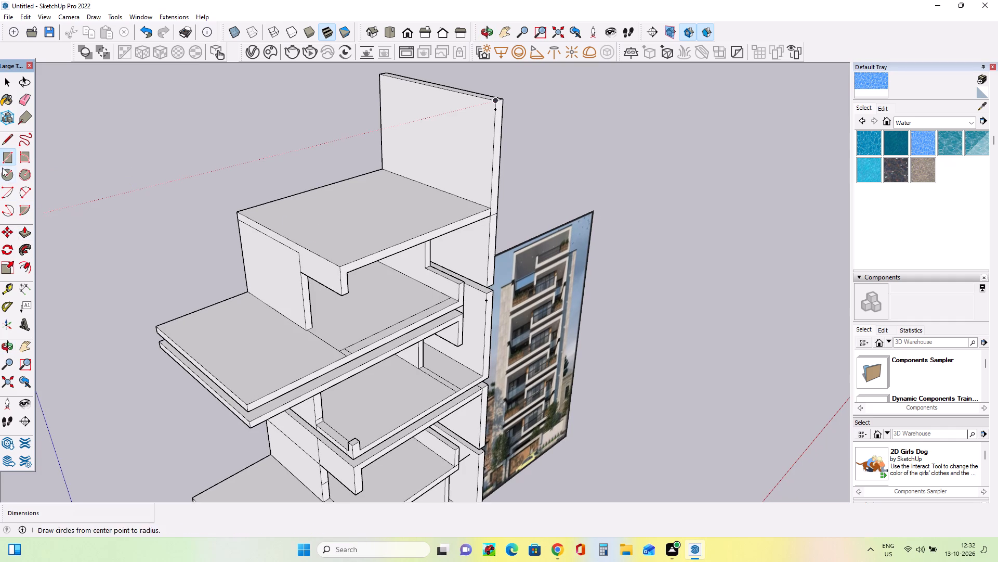
left_click(8, 159)
middle_click_drag(332, 317, 237, 255)
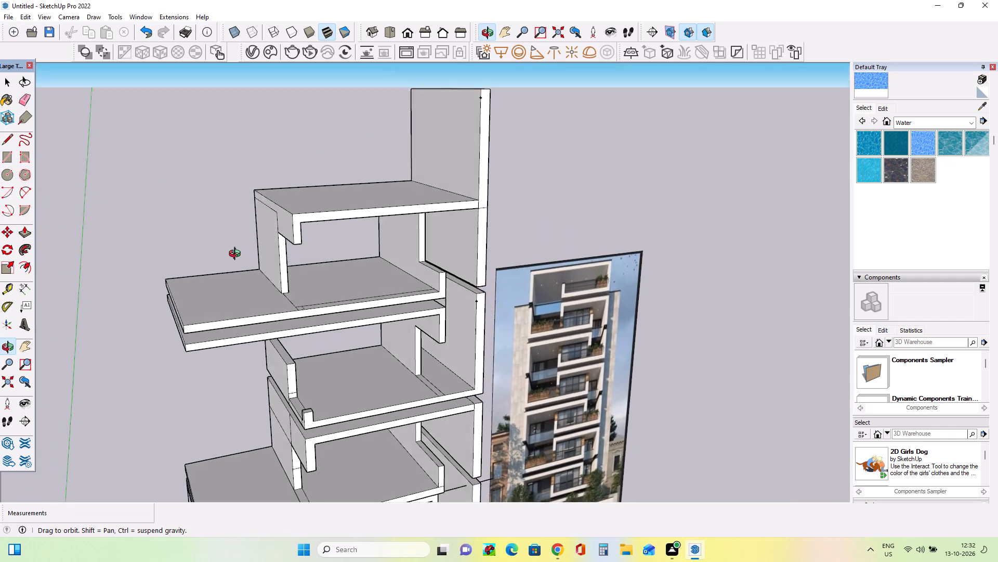
middle_click_drag(237, 255, 257, 293)
middle_click_drag(398, 228, 474, 255)
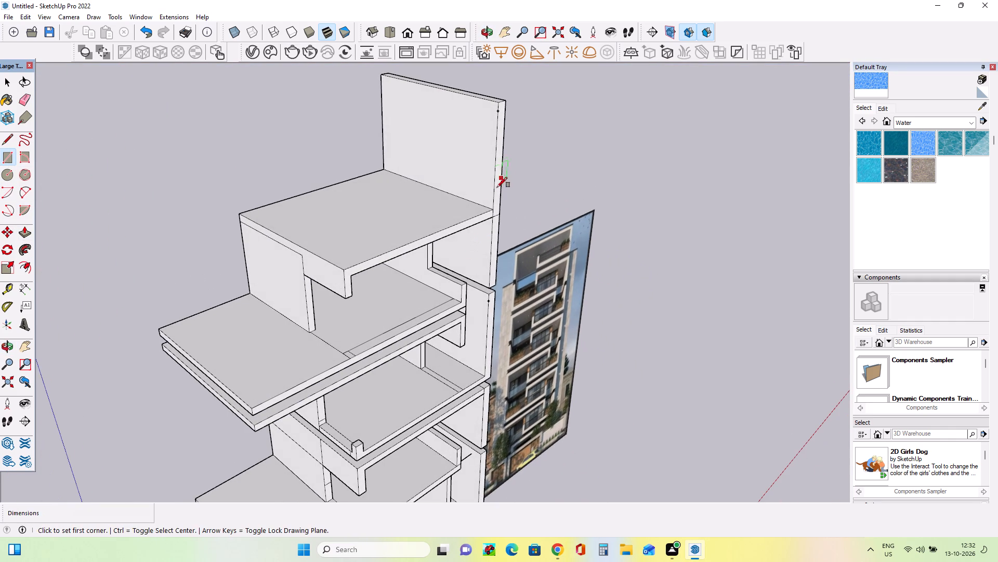
left_click(492, 196)
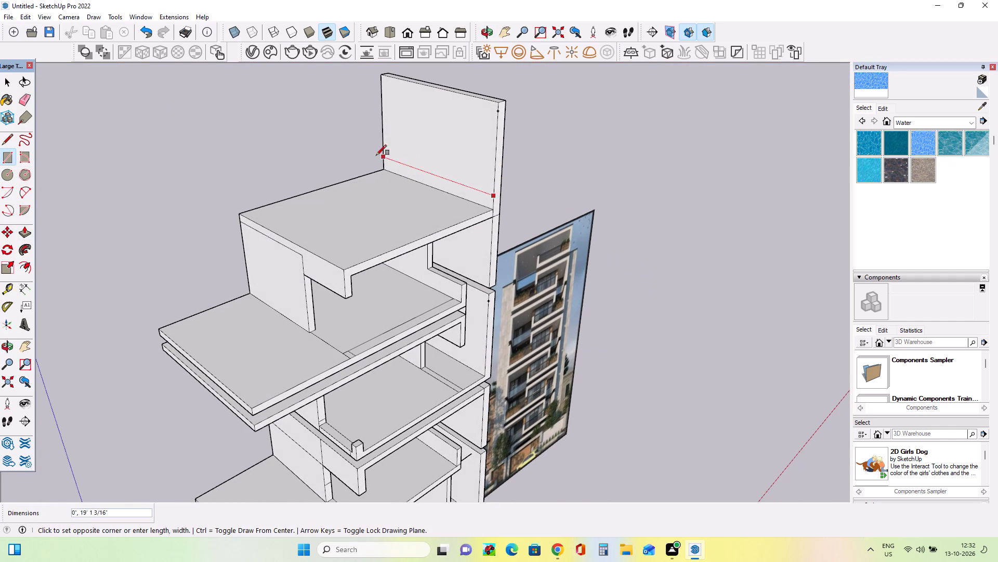
left_click(382, 150)
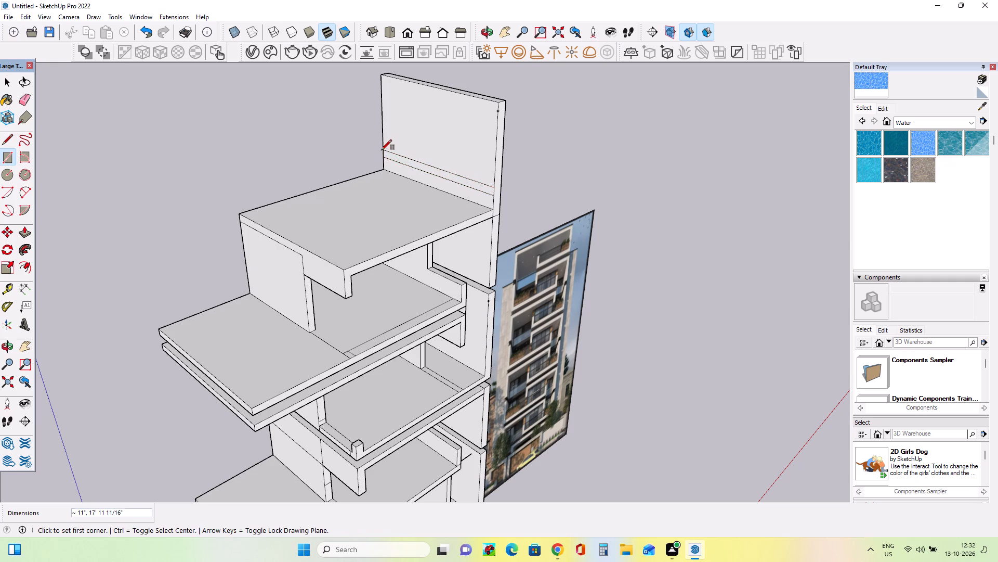
Extrude the strip on the wall about 20' 4" outward over the top slab to form another floor slab.
middle_click_drag(474, 300, 448, 289)
left_click(24, 236)
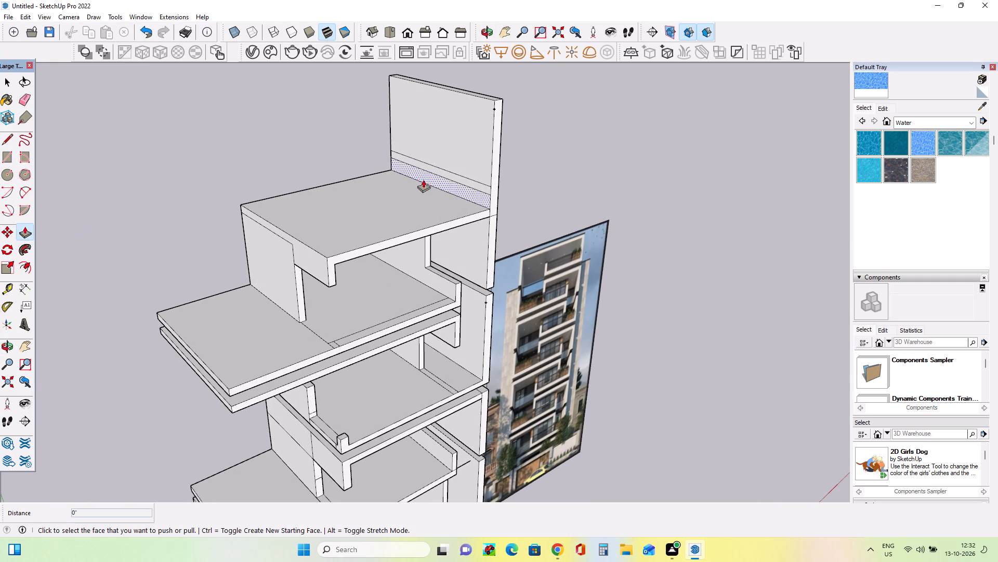
left_click(456, 176)
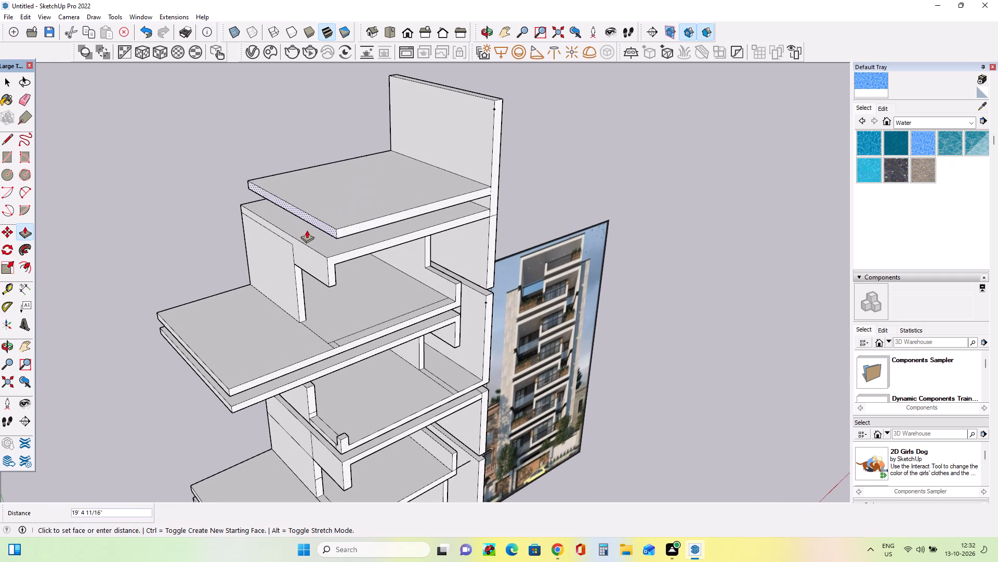
left_click(299, 251)
middle_click_drag(383, 281, 287, 226)
scroll(513, 201, "up", 3)
middle_click_drag(495, 204, 451, 208)
scroll(451, 208, "down", 1)
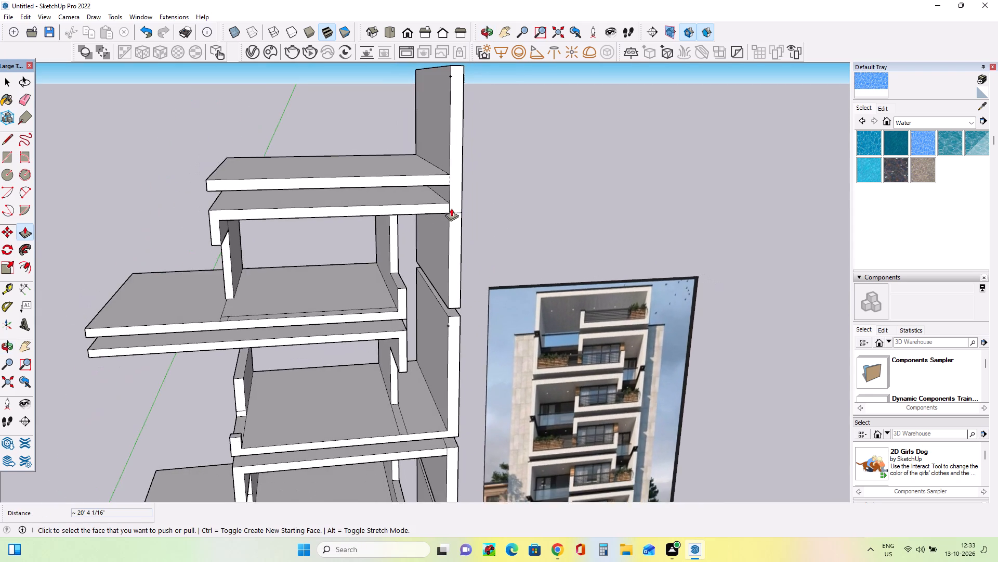
scroll(451, 208, "down", 4)
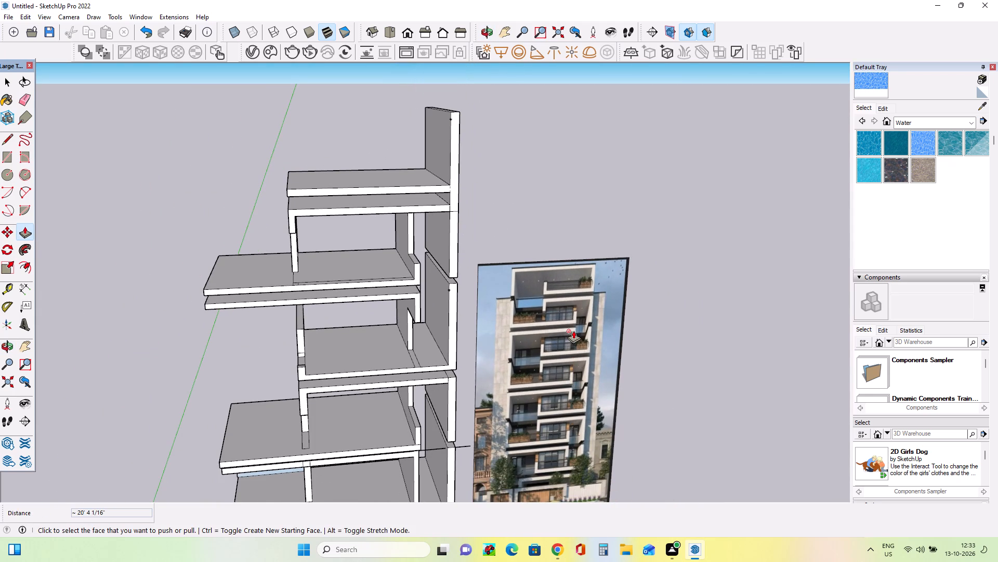
Draw two short lines across the side wall's front edge, level with the new slab's underside and the lower slab's top.
scroll(367, 463, "down", 7)
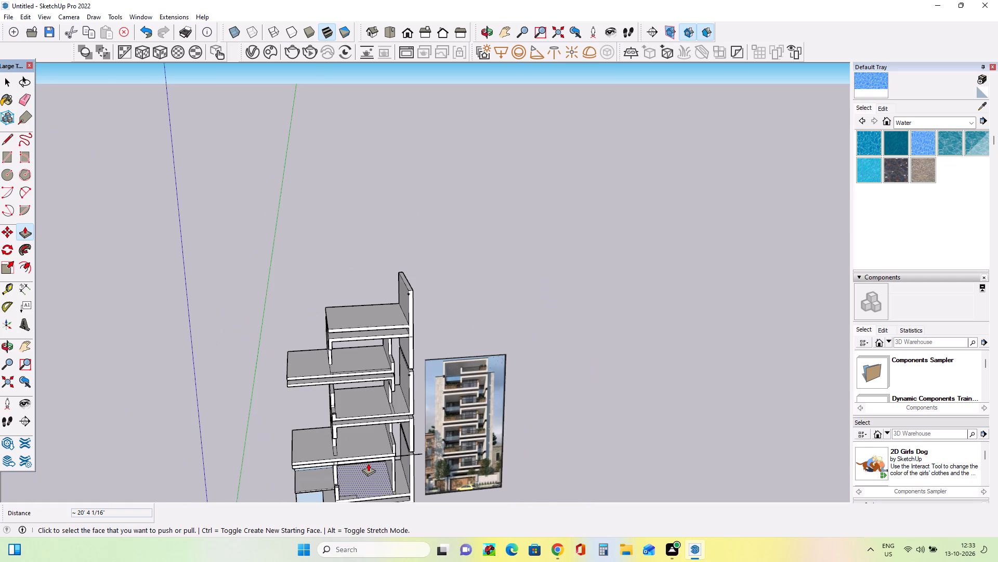
scroll(368, 463, "up", 4)
left_click(31, 347)
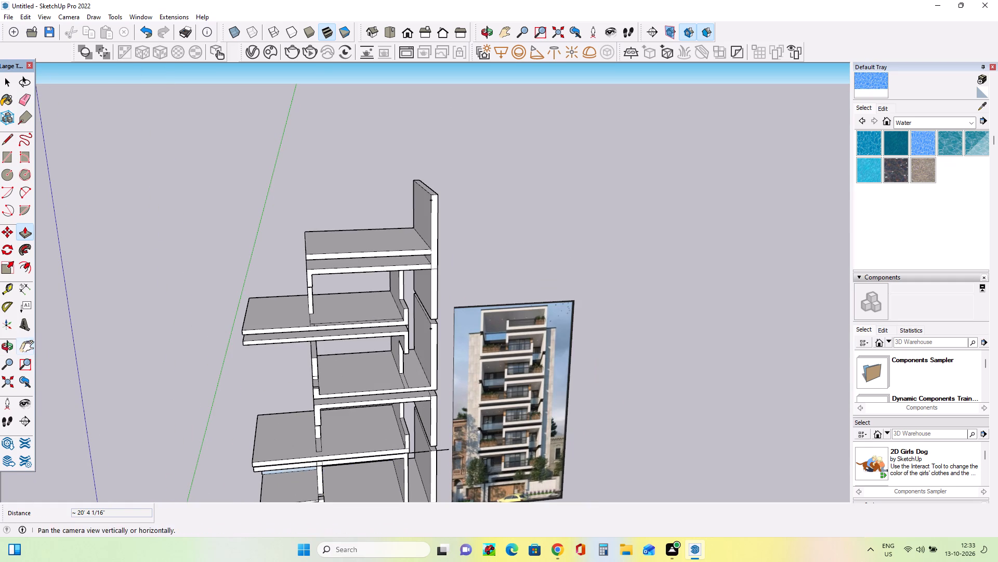
left_click_drag(349, 387, 355, 322)
left_click_drag(392, 456, 393, 427)
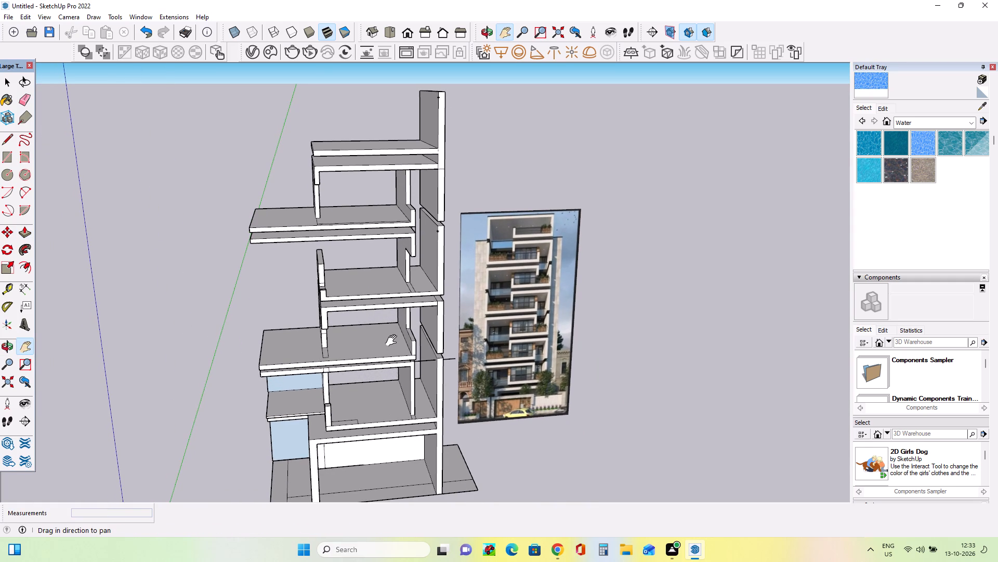
left_click_drag(393, 221, 395, 227)
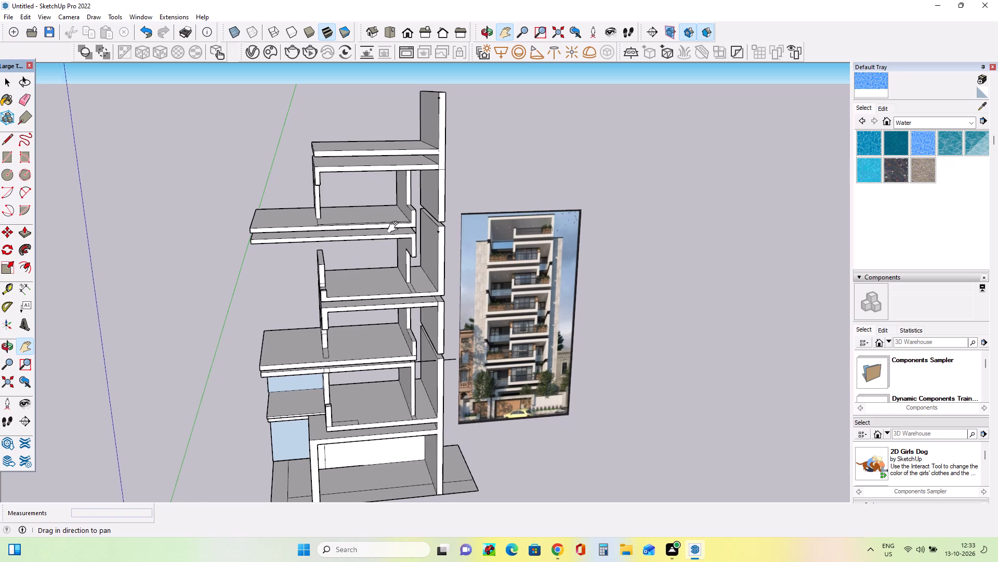
left_click_drag(395, 227, 398, 275)
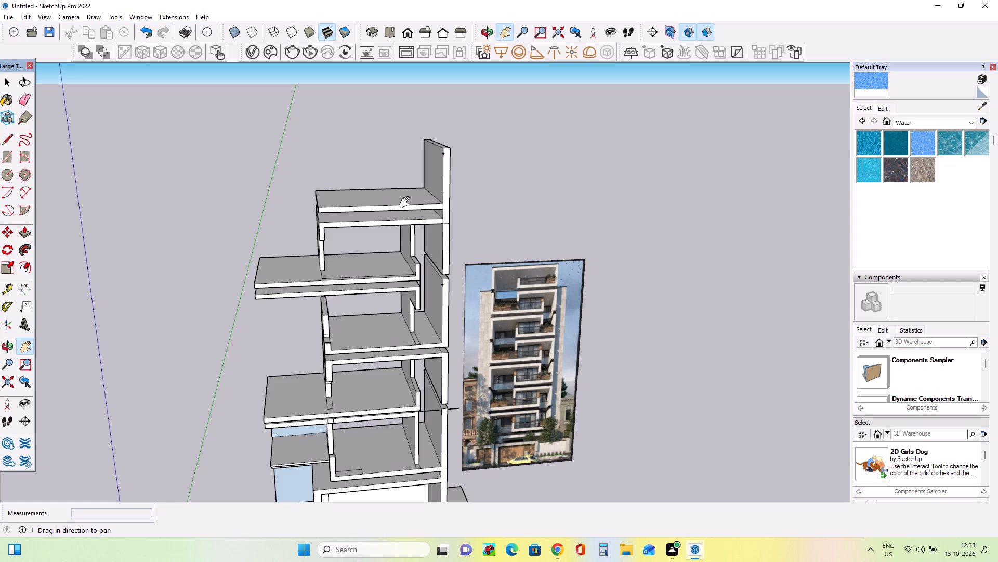
middle_click_drag(397, 196, 396, 219)
scroll(443, 218, "up", 3)
middle_click_drag(418, 238, 421, 216)
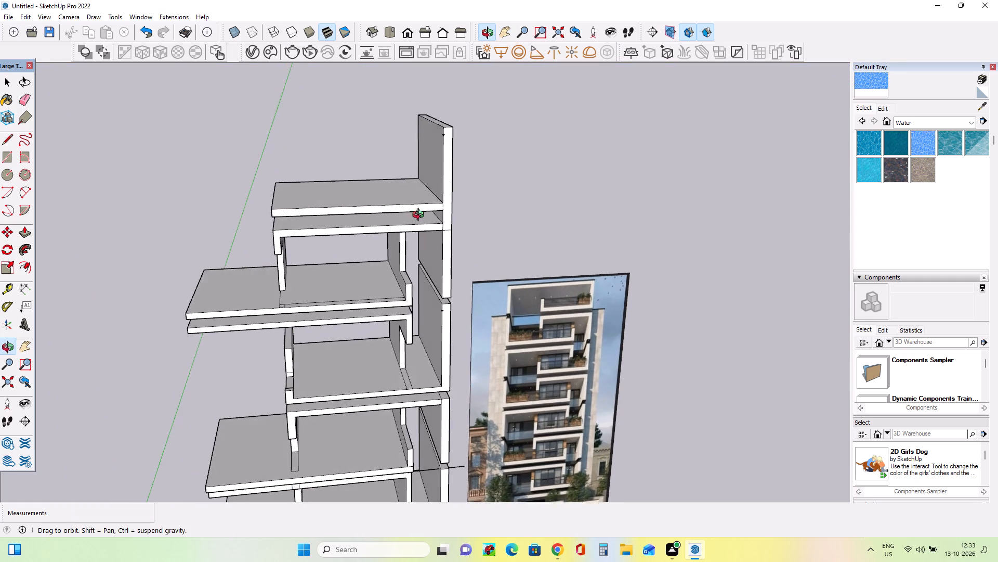
middle_click_drag(421, 216, 420, 208)
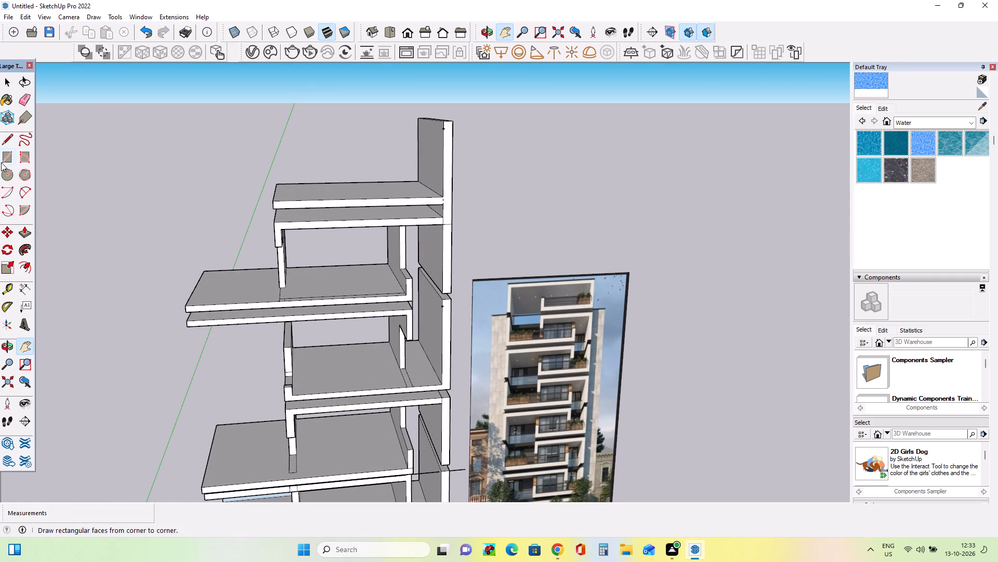
left_click(7, 142)
left_click(444, 204)
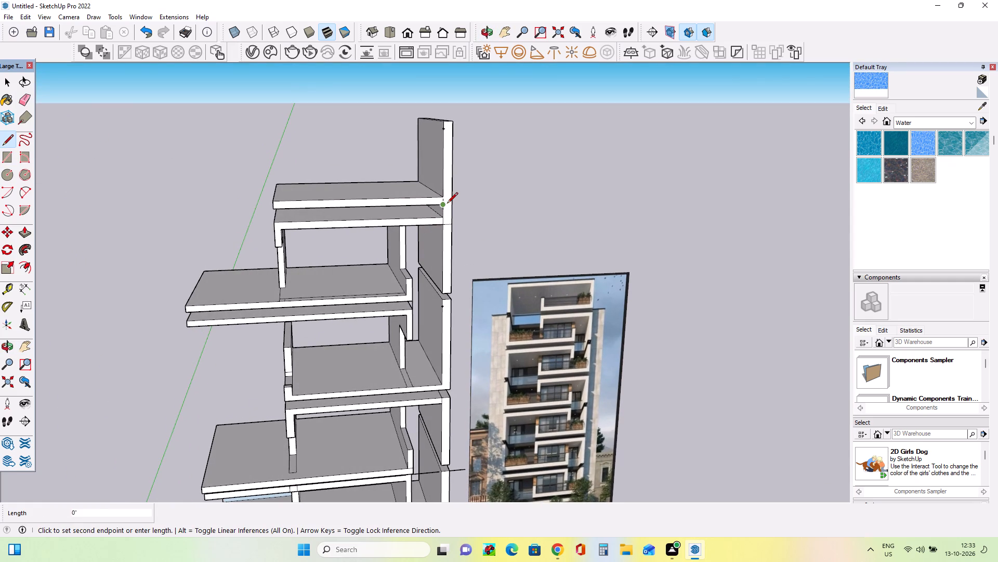
left_click(452, 203)
middle_click_drag(471, 251, 454, 252)
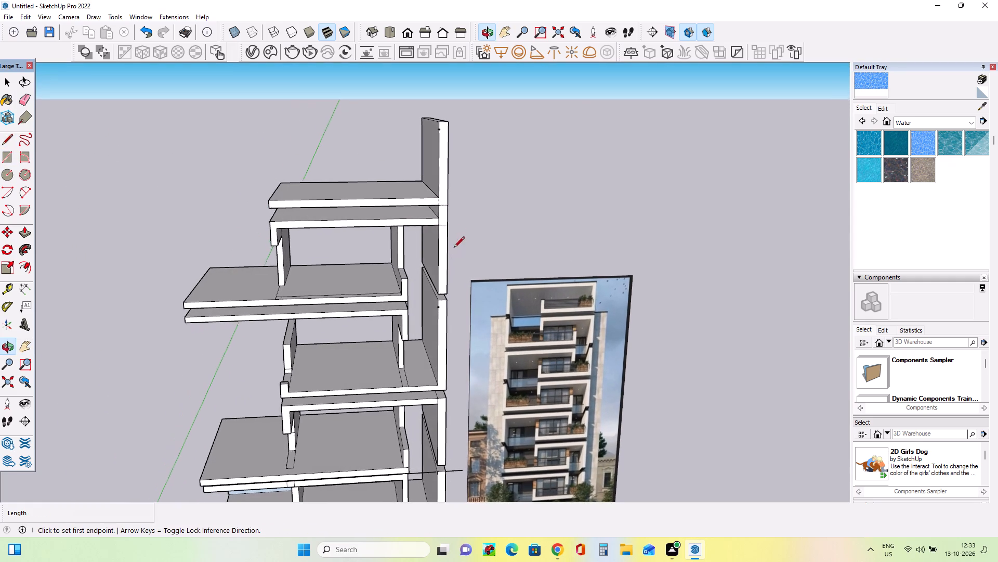
left_click(439, 218)
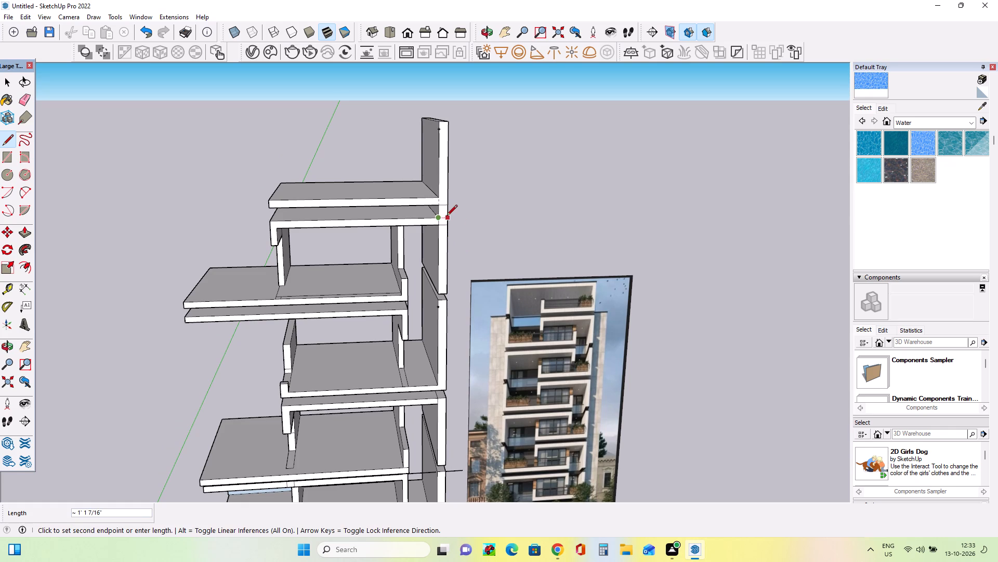
left_click(447, 216)
middle_click(464, 271)
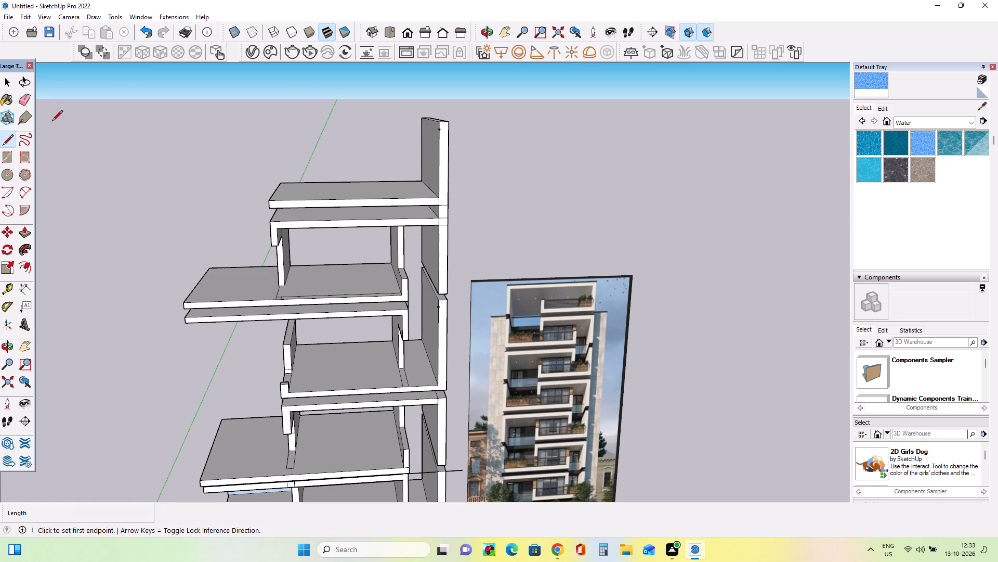
Push the wall's front face between the two lines inward about 3' 11", and its remaining section about 14', to cut a gap.
left_click(23, 99)
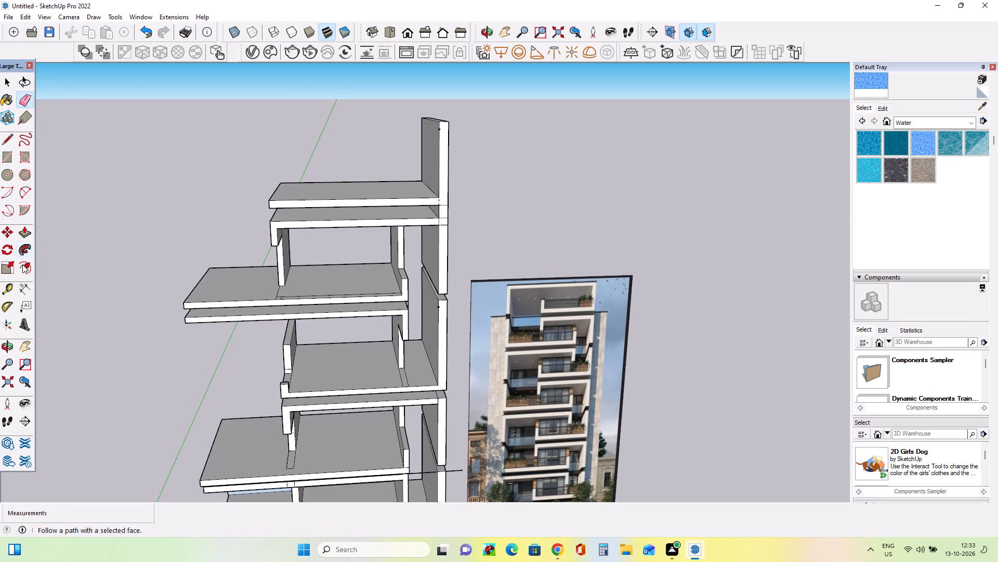
left_click_drag(20, 233, 24, 232)
left_click(447, 209)
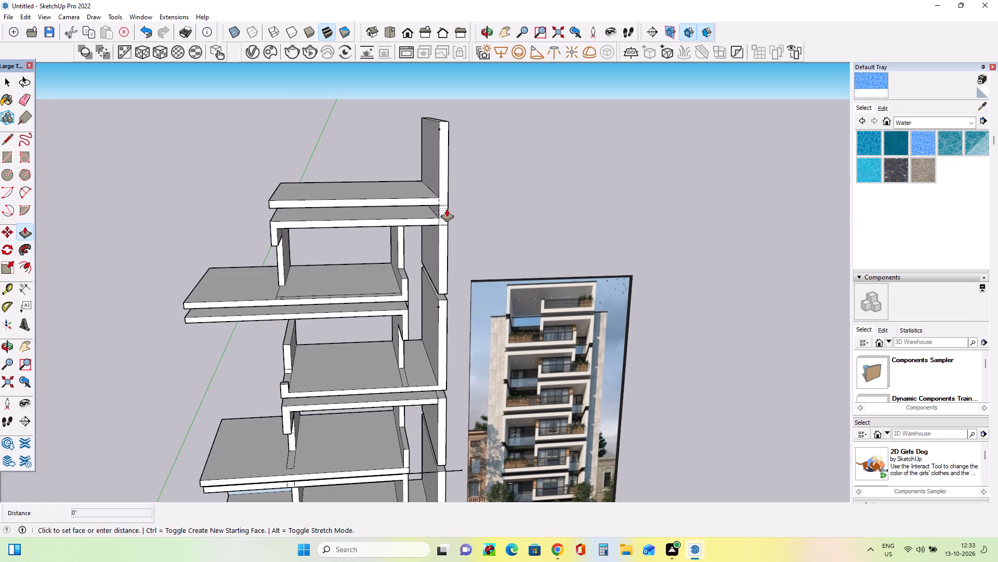
middle_click_drag(493, 205, 385, 222)
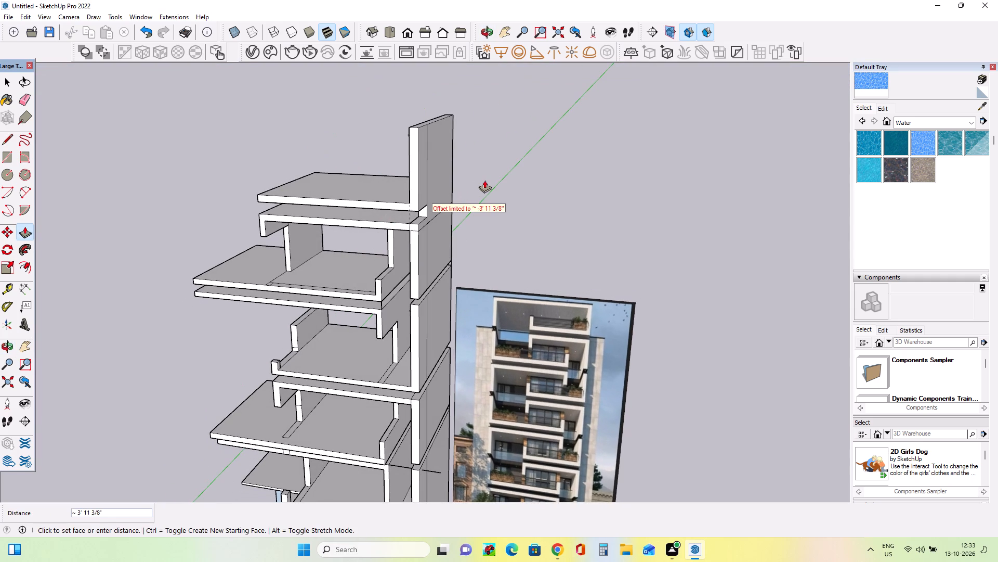
left_click(484, 180)
left_click(421, 209)
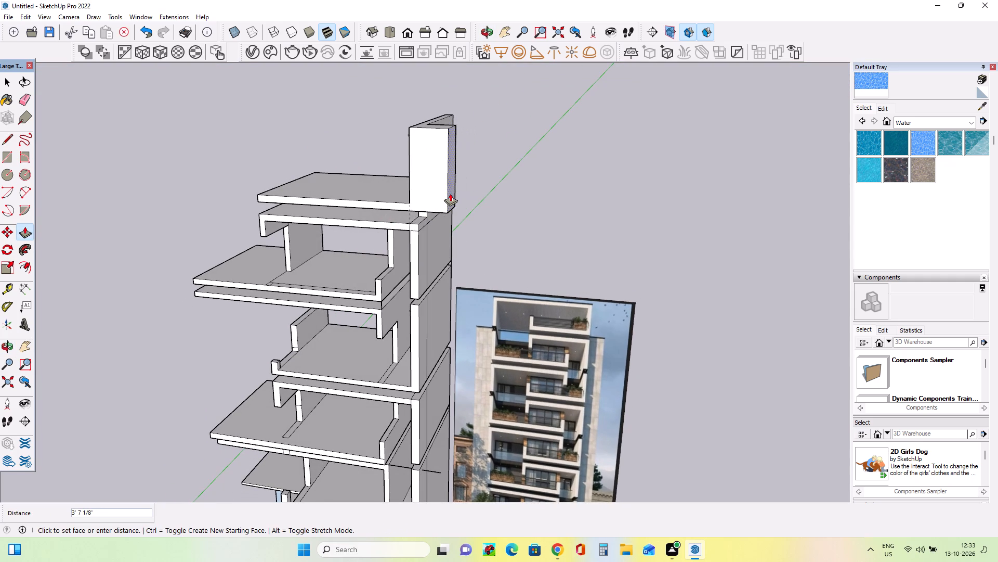
key("Escape")
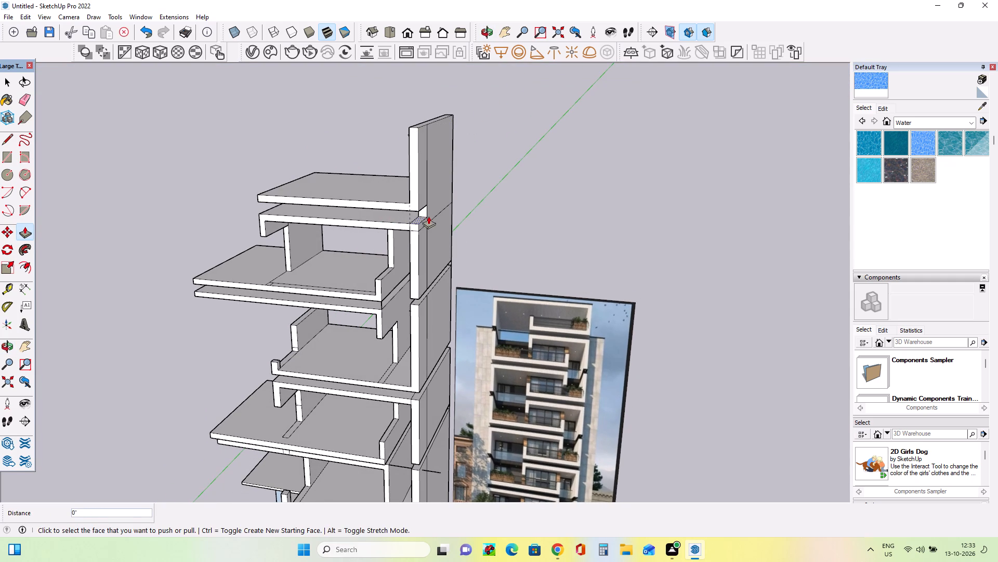
left_click(423, 212)
left_click(461, 184)
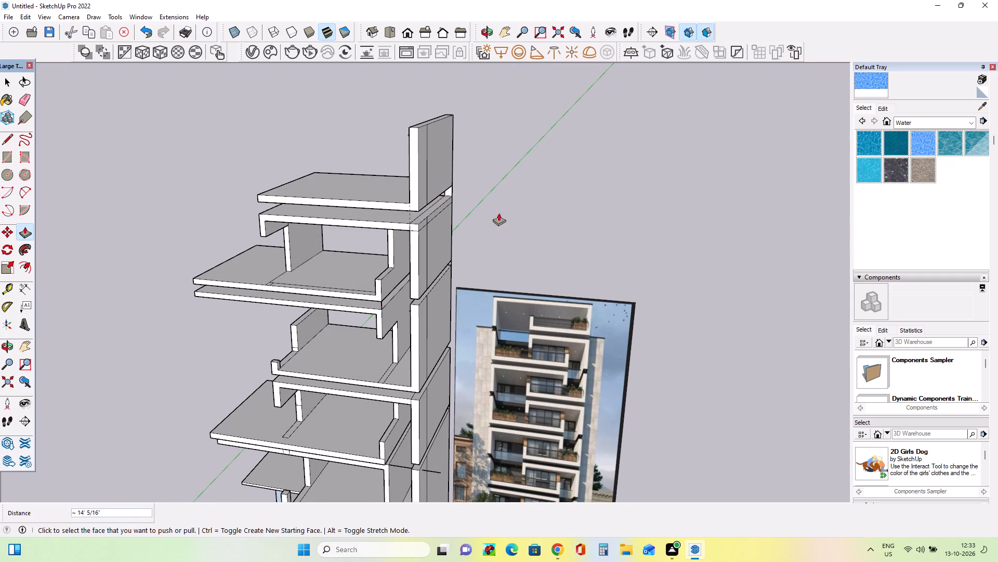
Erase the leftover face at the gap's far end and the stray vertical edge at its front.
middle_click_drag(514, 215, 466, 202)
scroll(463, 184, "up", 6)
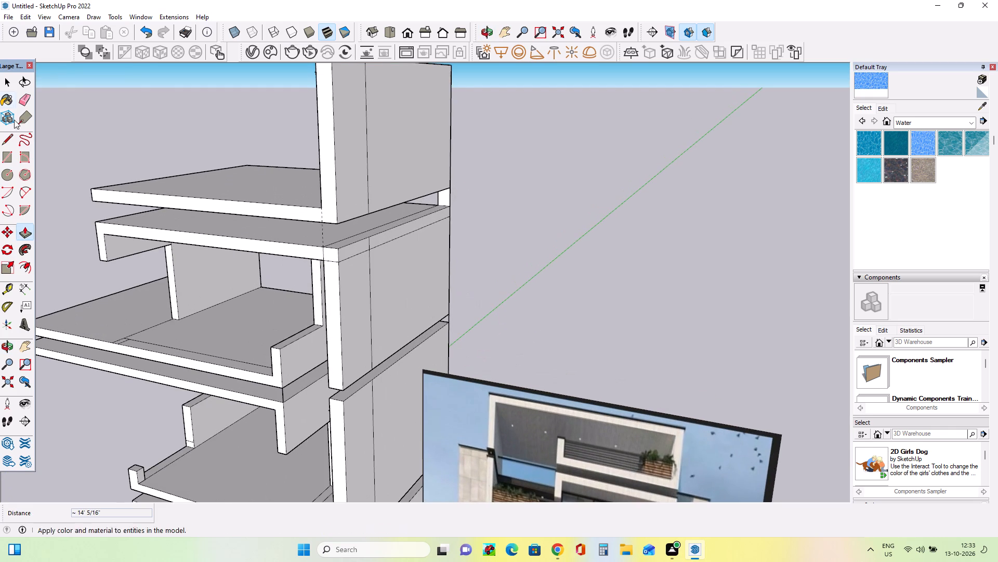
left_click(23, 98)
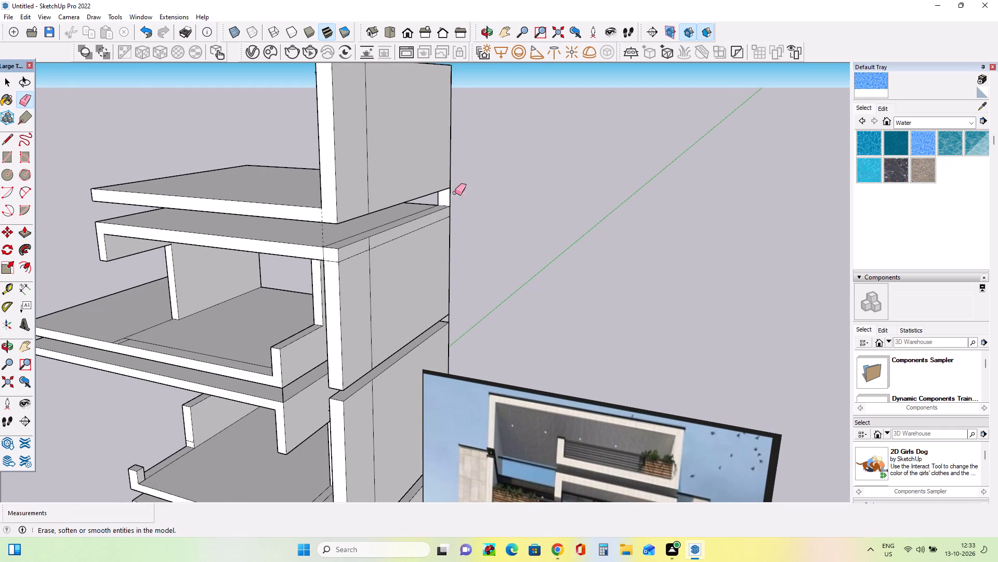
left_click_drag(439, 195, 455, 198)
middle_click_drag(324, 223, 437, 256)
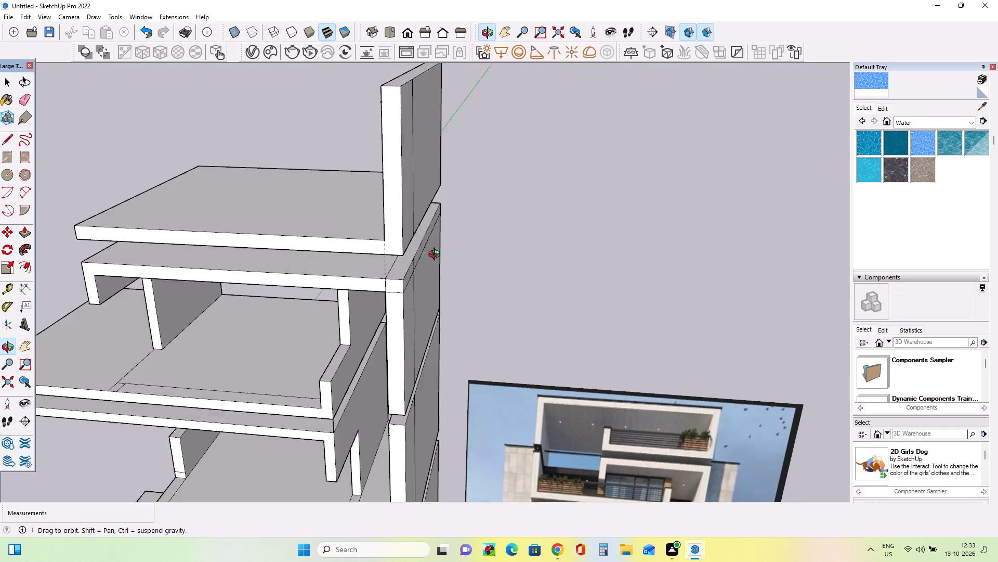
middle_click_drag(437, 256, 455, 253)
middle_click_drag(432, 277, 504, 278)
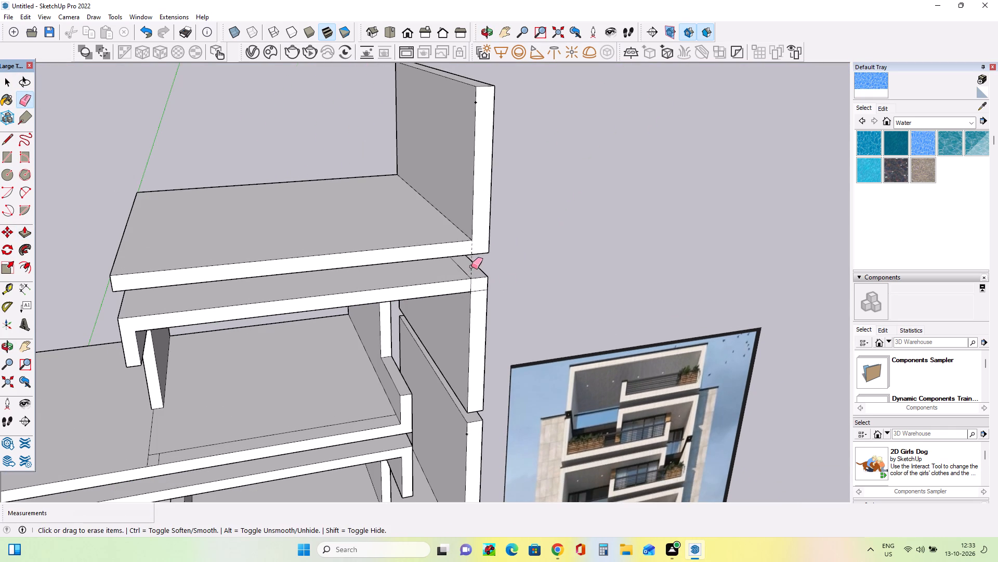
left_click(472, 266)
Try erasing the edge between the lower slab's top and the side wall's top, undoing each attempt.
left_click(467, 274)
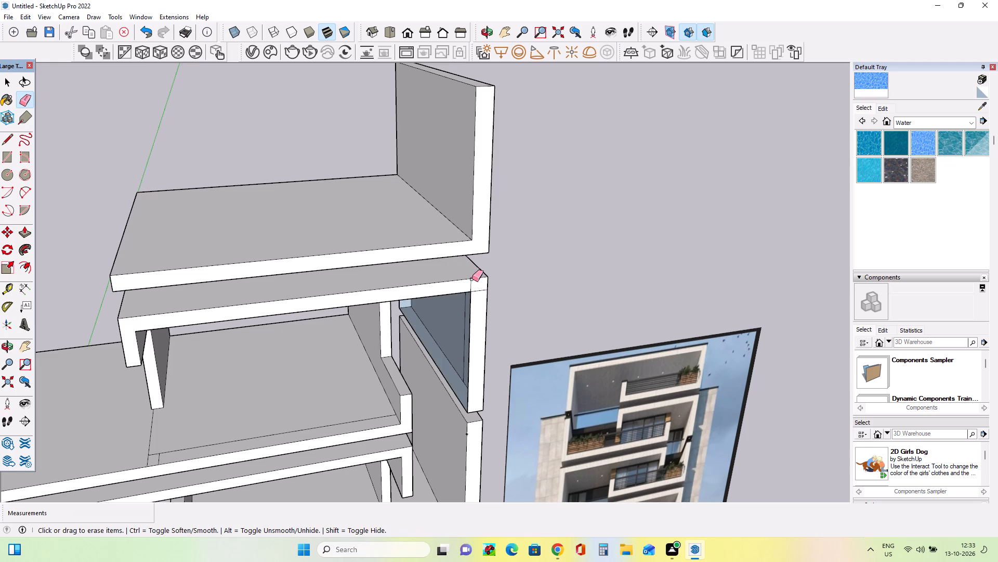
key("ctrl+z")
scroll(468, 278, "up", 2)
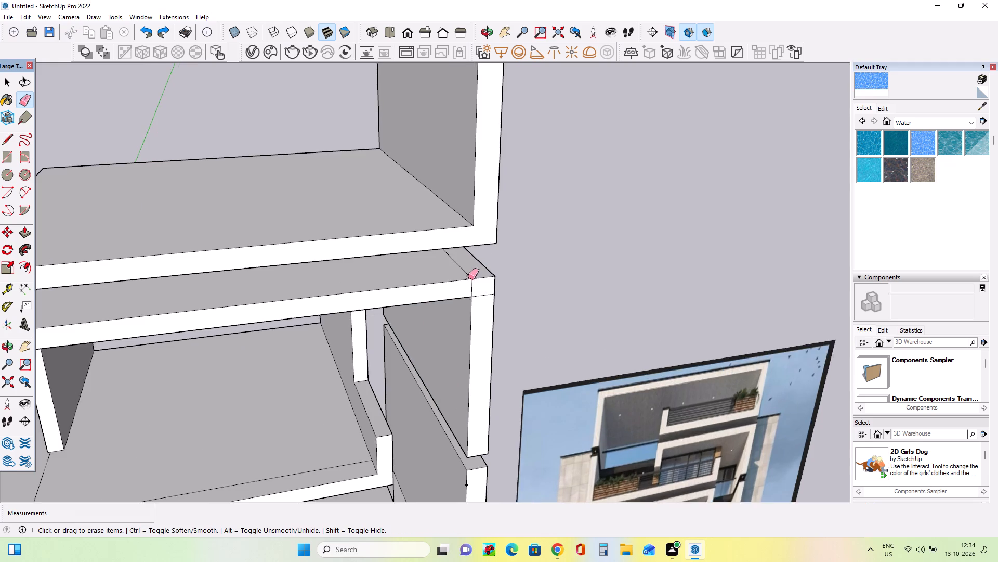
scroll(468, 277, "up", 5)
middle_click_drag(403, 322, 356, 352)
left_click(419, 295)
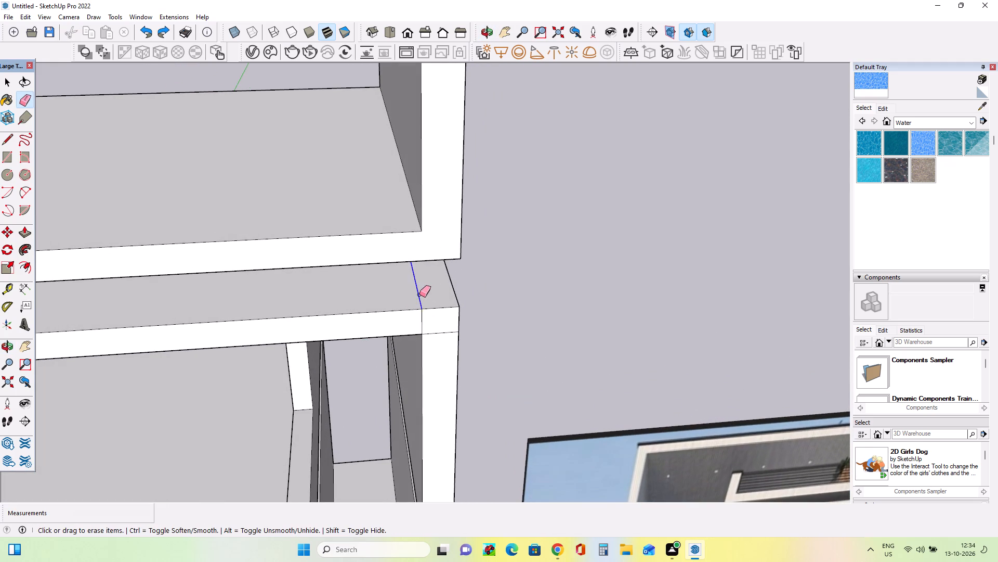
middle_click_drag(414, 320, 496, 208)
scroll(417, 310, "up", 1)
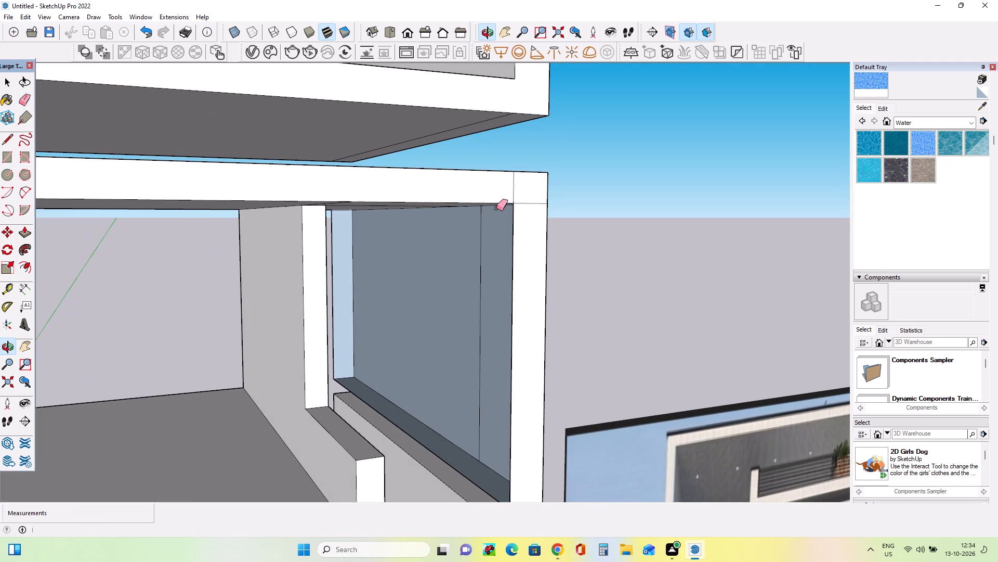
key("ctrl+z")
Push/Pull the underside of the topmost slab 3 11/16" downward to narrow the gap above the slab below.
scroll(496, 208, "down", 13)
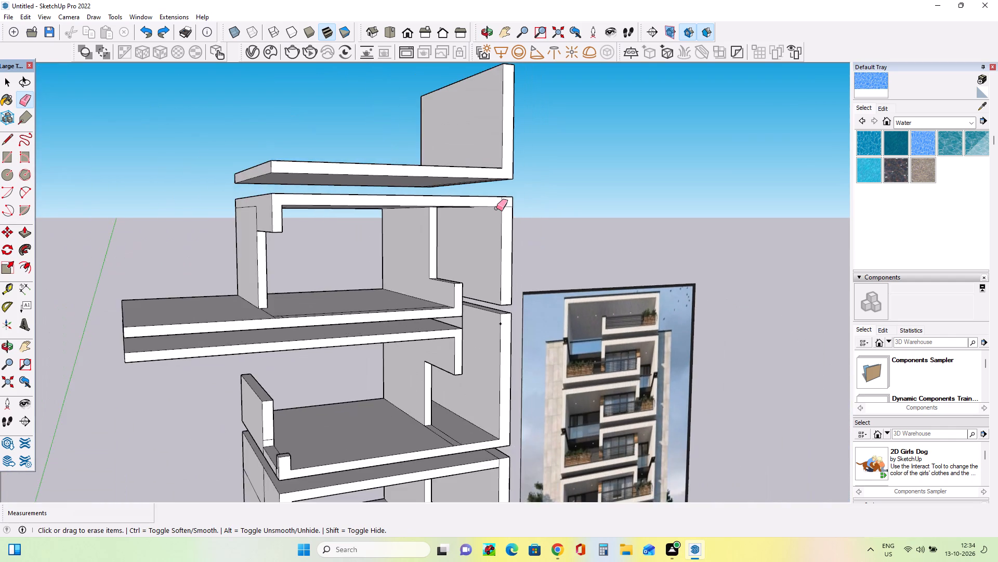
middle_click_drag(494, 260, 460, 334)
middle_click_drag(400, 229, 330, 193)
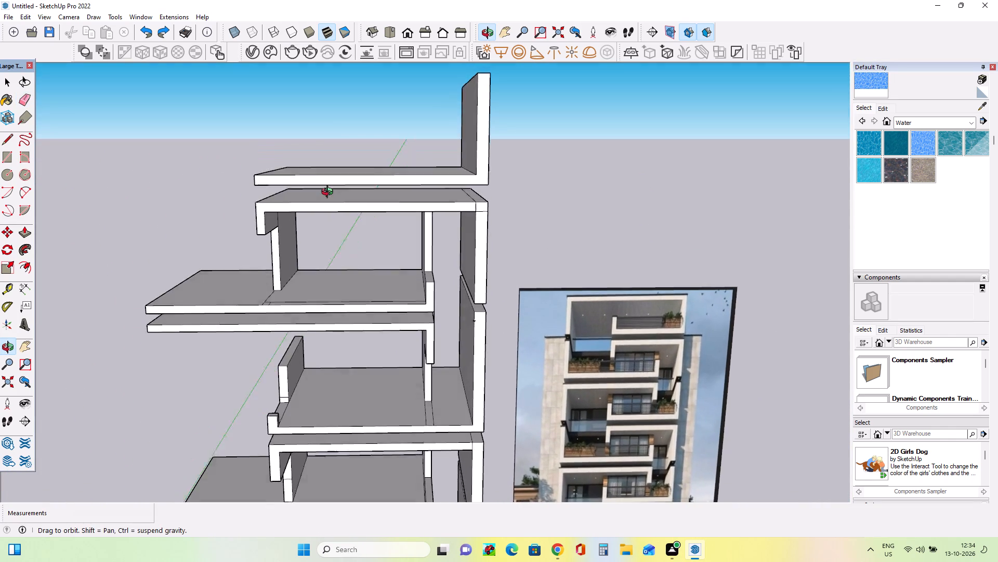
middle_click_drag(330, 193, 343, 189)
scroll(343, 189, "down", 2)
middle_click_drag(402, 275, 410, 221)
middle_click_drag(419, 250, 419, 260)
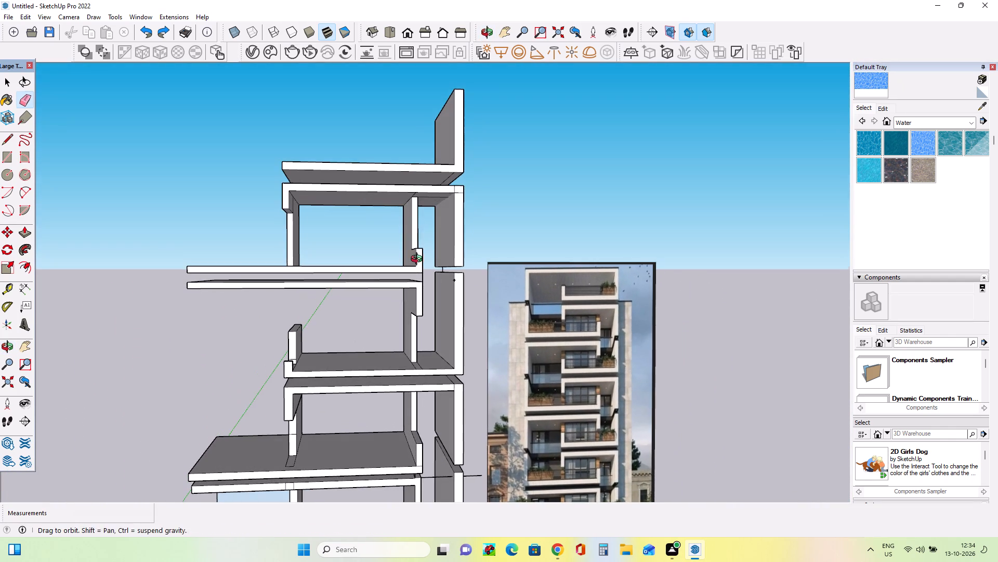
middle_click_drag(419, 260, 419, 266)
scroll(418, 267, "down", 8)
scroll(409, 222, "up", 11)
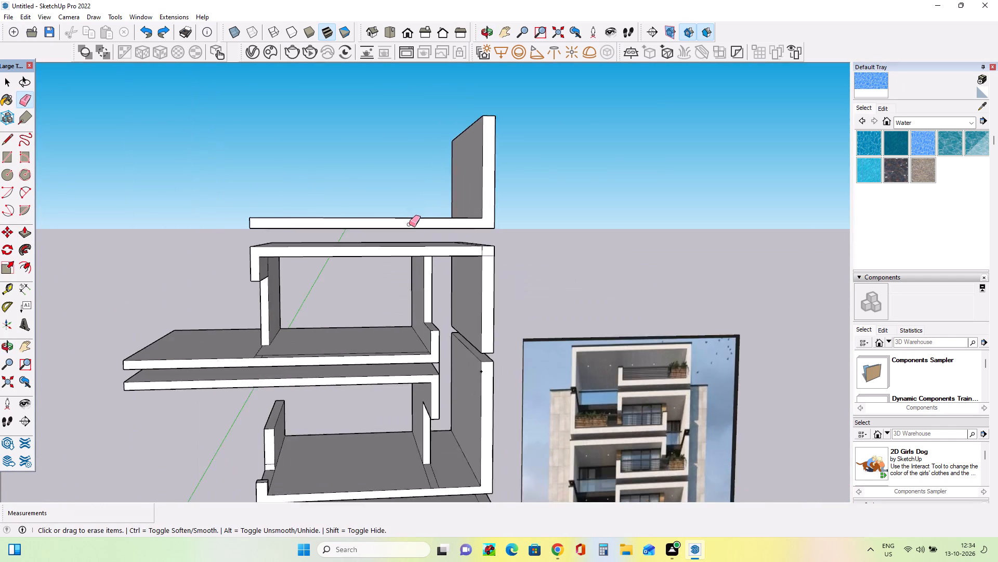
scroll(409, 224, "up", 3)
middle_click_drag(410, 229, 411, 198)
left_click(21, 234)
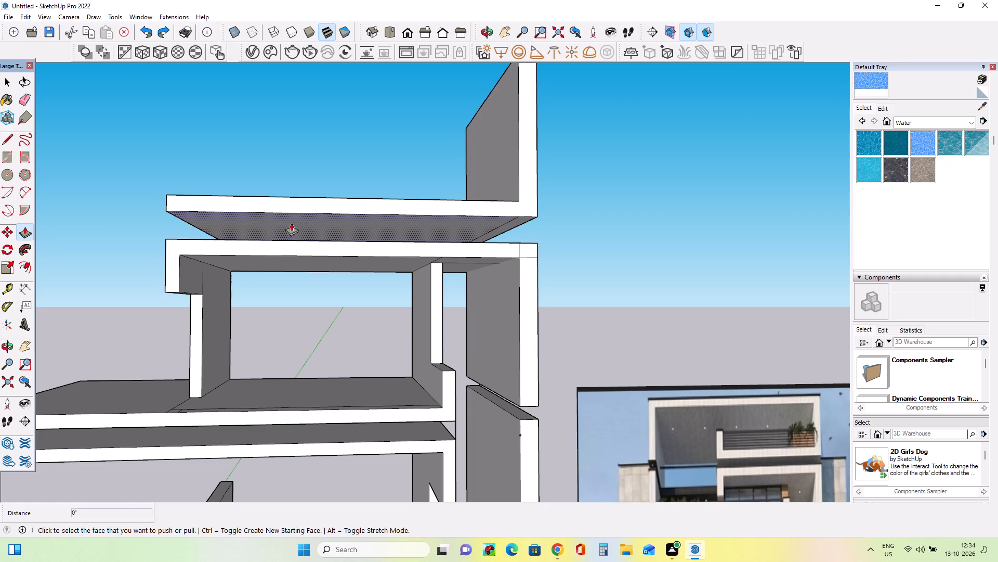
left_click(311, 224)
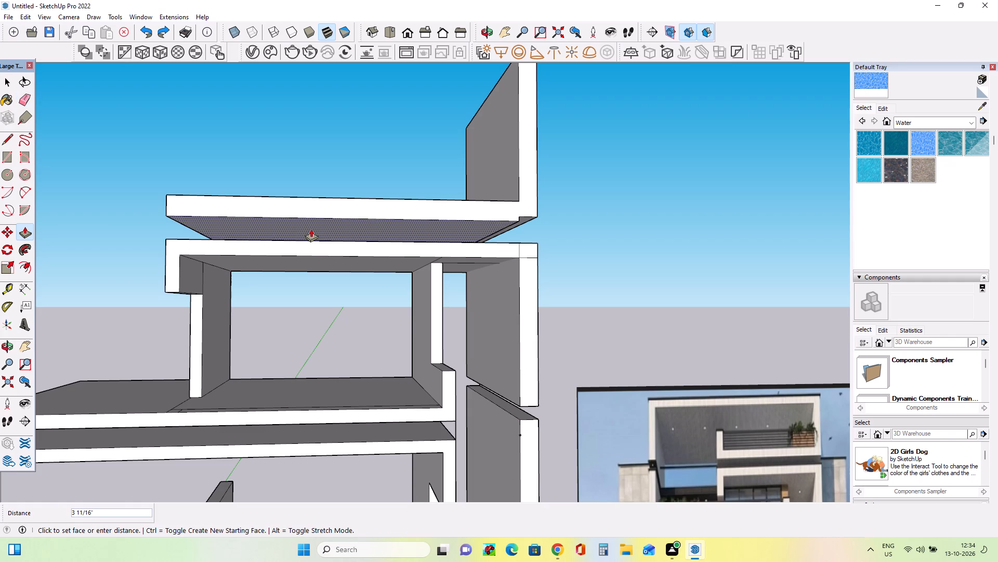
left_click(311, 229)
Push/Pull the upper side wall's bottom face 3 11/16" downward, flush with the topmost slab's underside.
middle_click_drag(400, 274, 335, 276)
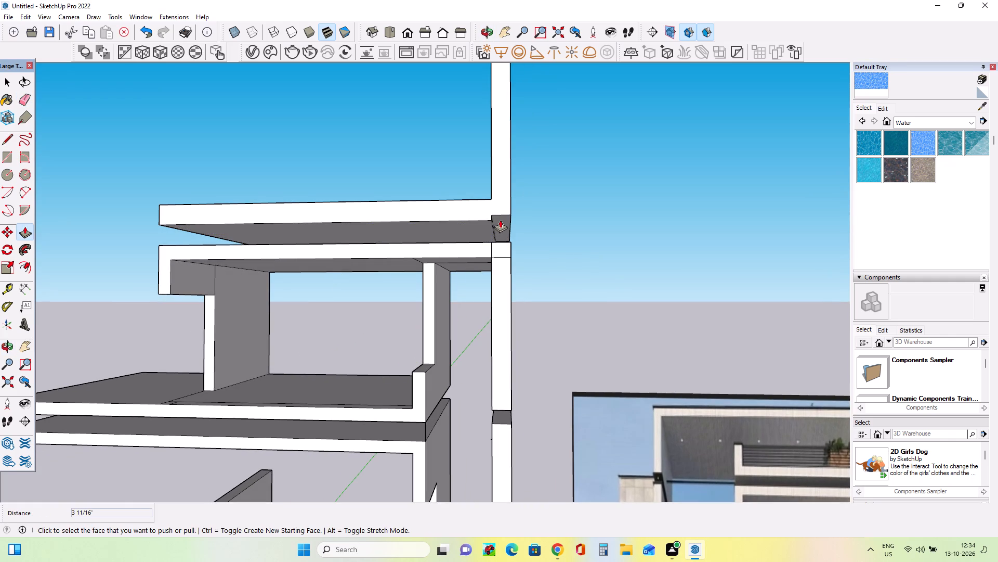
left_click(500, 220)
left_click(481, 226)
Push/Pull the topmost slab's upper face slightly downward to thin the slab.
scroll(229, 248, "down", 8)
scroll(229, 248, "up", 1)
scroll(229, 248, "down", 2)
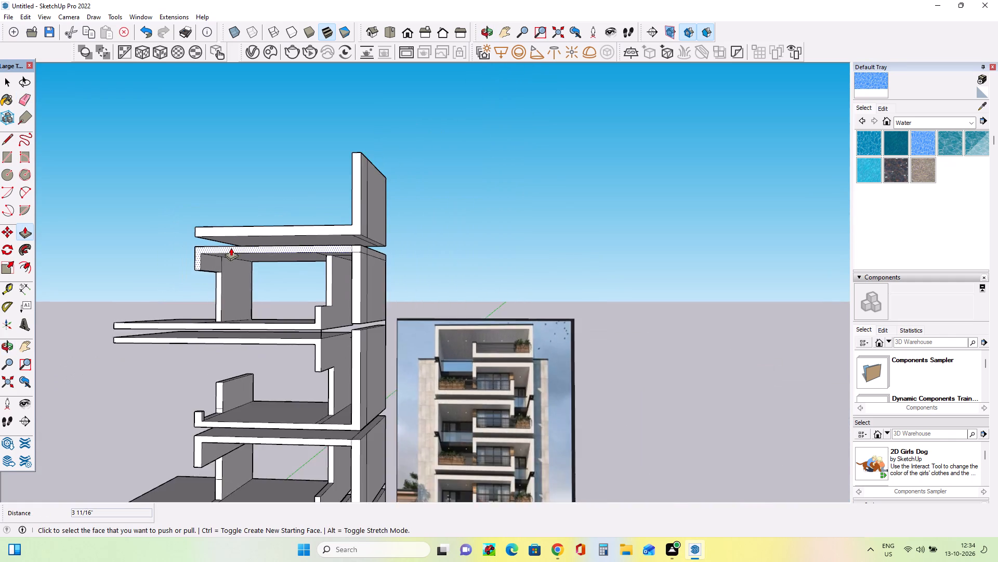
scroll(231, 248, "down", 4)
middle_click_drag(245, 259, 352, 369)
left_click(293, 250)
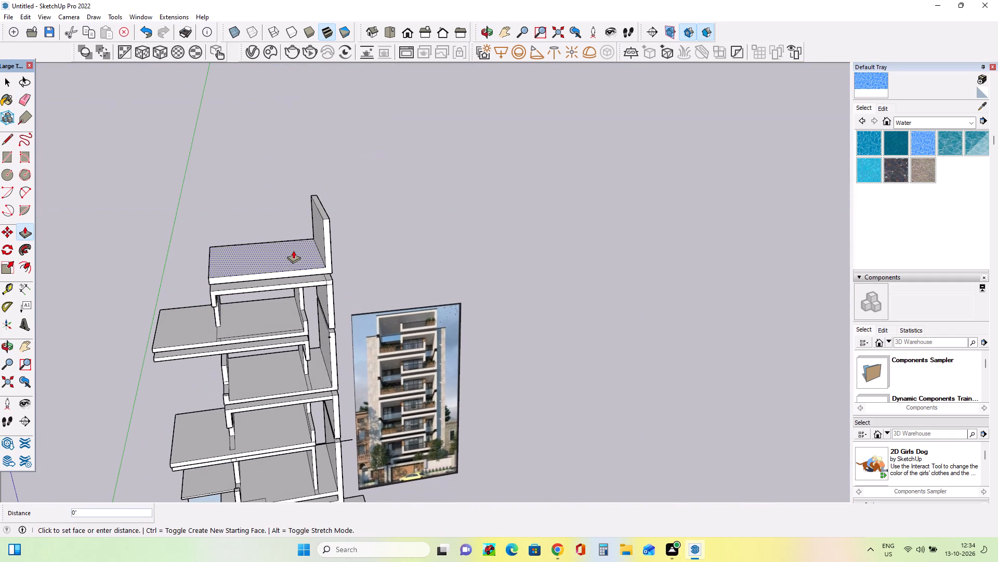
left_click(293, 252)
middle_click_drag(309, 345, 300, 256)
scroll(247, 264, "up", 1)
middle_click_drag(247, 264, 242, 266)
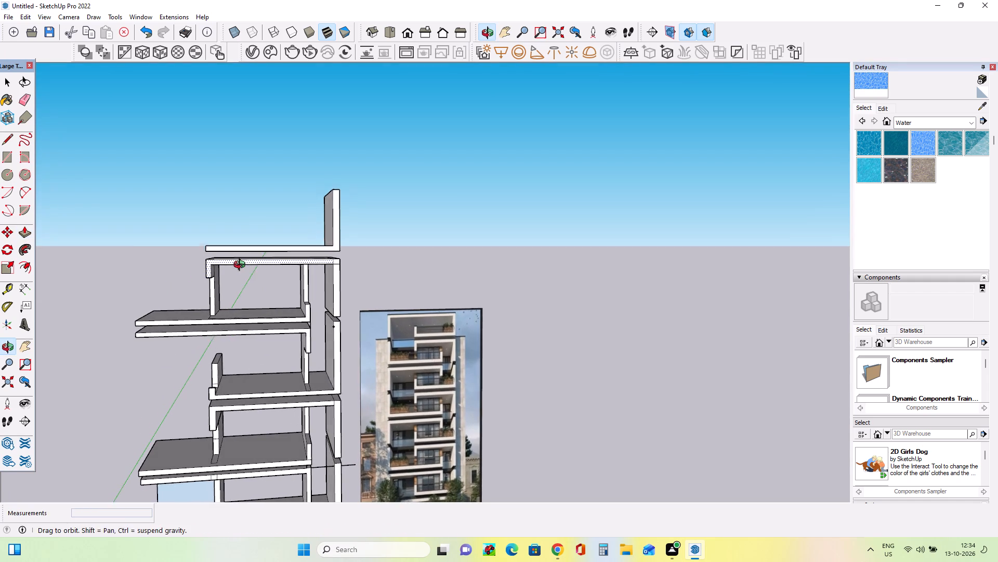
Push/Pull the underside of the topmost slab 5 3/16" downward to narrow the gap above the slab below.
middle_click_drag(242, 266, 238, 272)
scroll(238, 272, "down", 8)
scroll(266, 382, "up", 1)
middle_click_drag(266, 382, 275, 346)
scroll(224, 331, "up", 1)
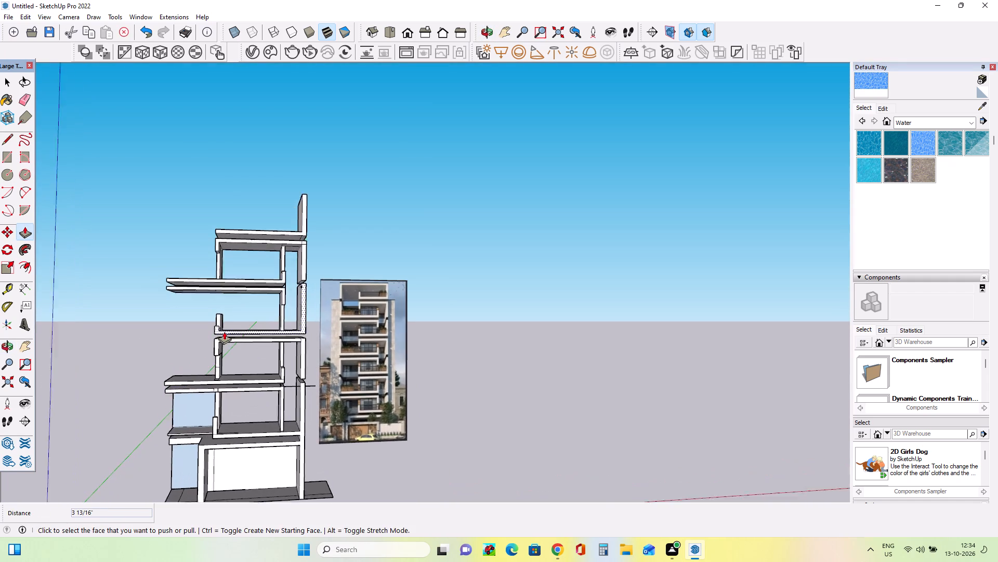
scroll(224, 331, "up", 2)
middle_click_drag(314, 289, 296, 336)
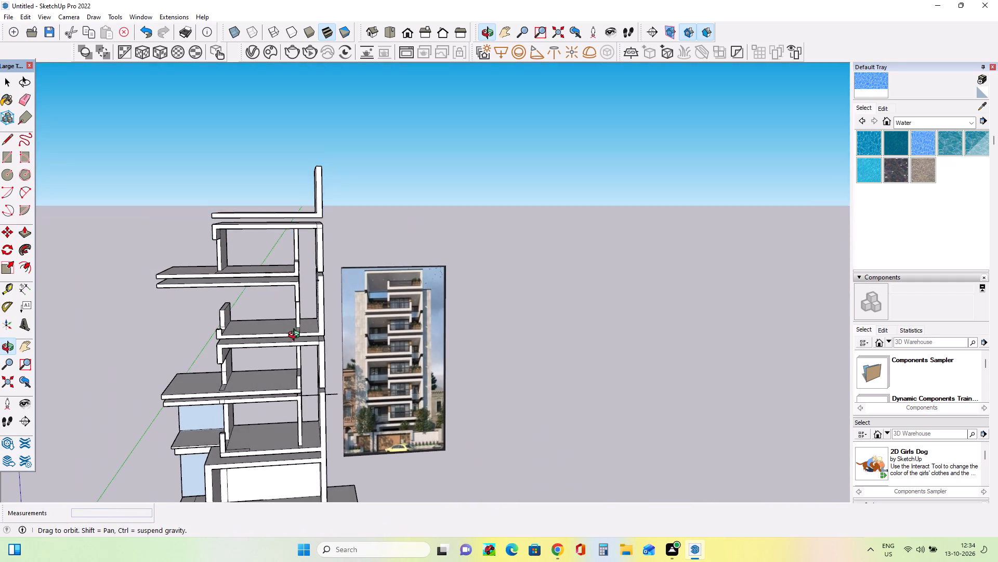
middle_click_drag(296, 336, 329, 353)
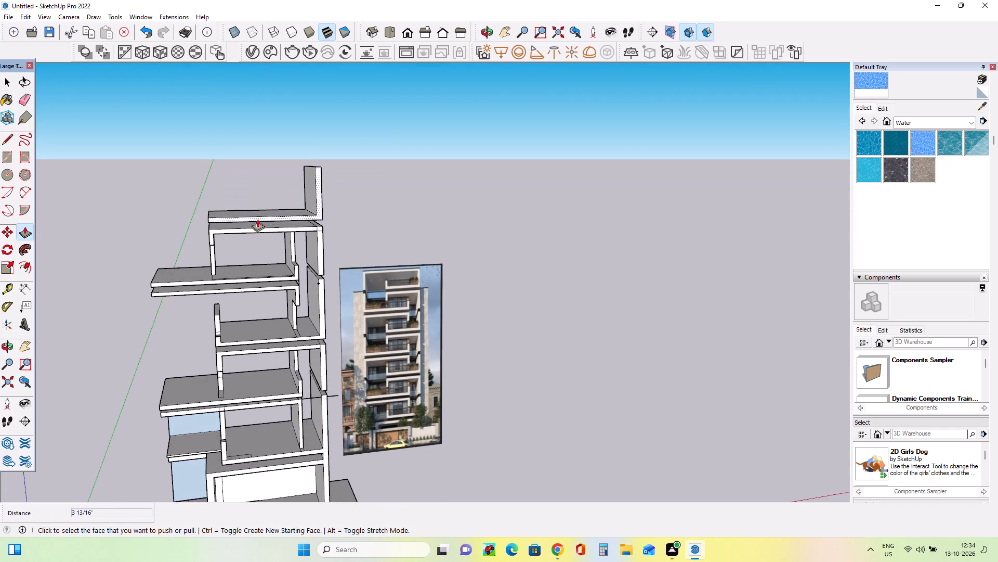
scroll(257, 218, "up", 8)
middle_click_drag(266, 234, 280, 183)
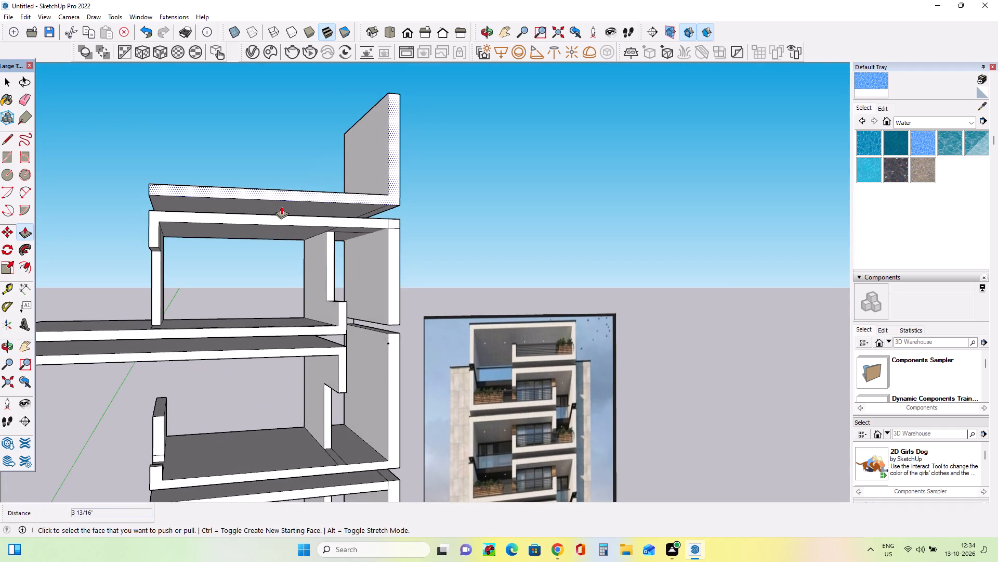
left_click(281, 206)
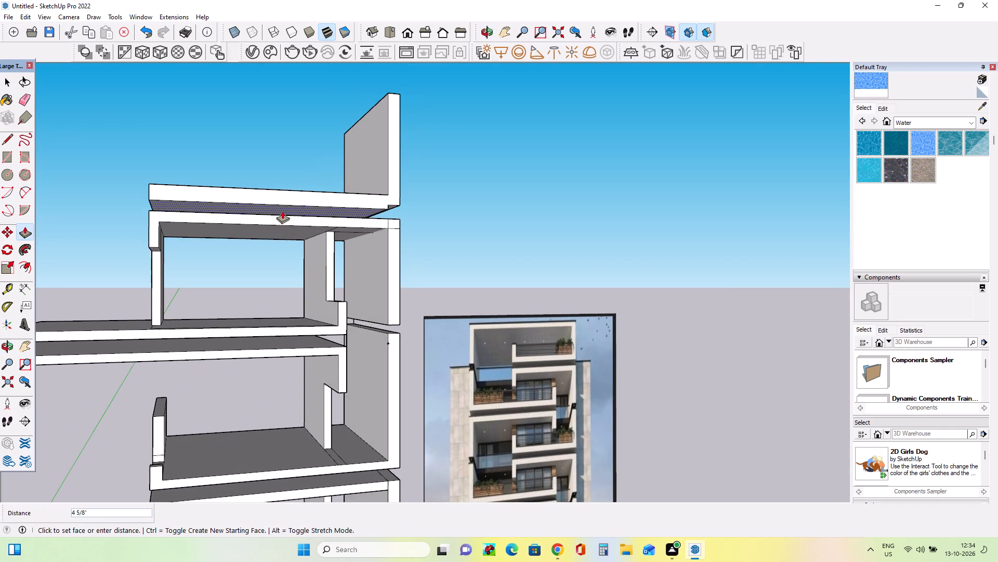
left_click(282, 211)
Push/Pull the topmost side wall's bottom face 5 3/16" downward, flush with the topmost slab's underside.
middle_click_drag(303, 269, 271, 307)
middle_click_drag(395, 257, 358, 256)
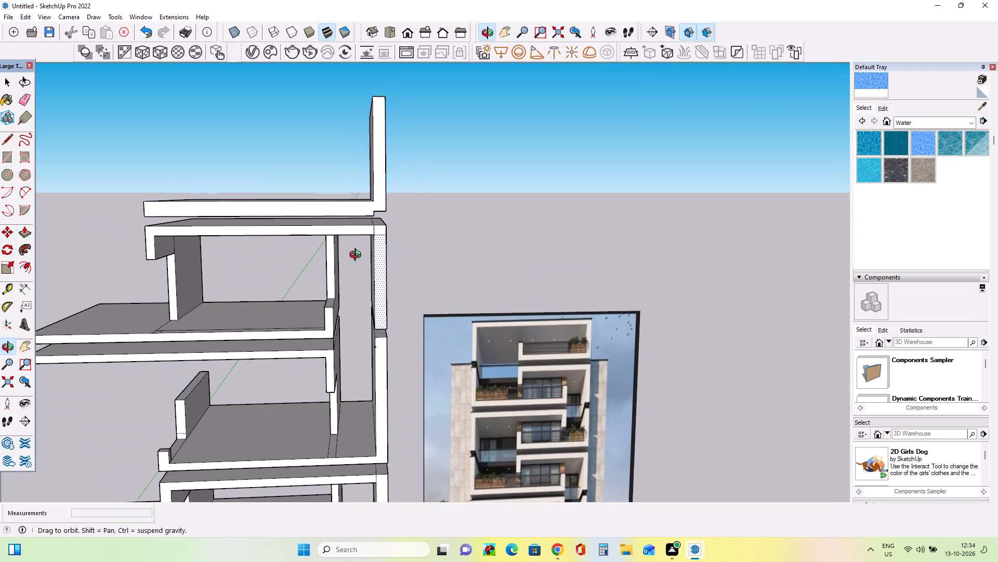
middle_click_drag(358, 256, 357, 253)
scroll(375, 212, "up", 5)
middle_click_drag(403, 244, 363, 199)
scroll(382, 222, "up", 1)
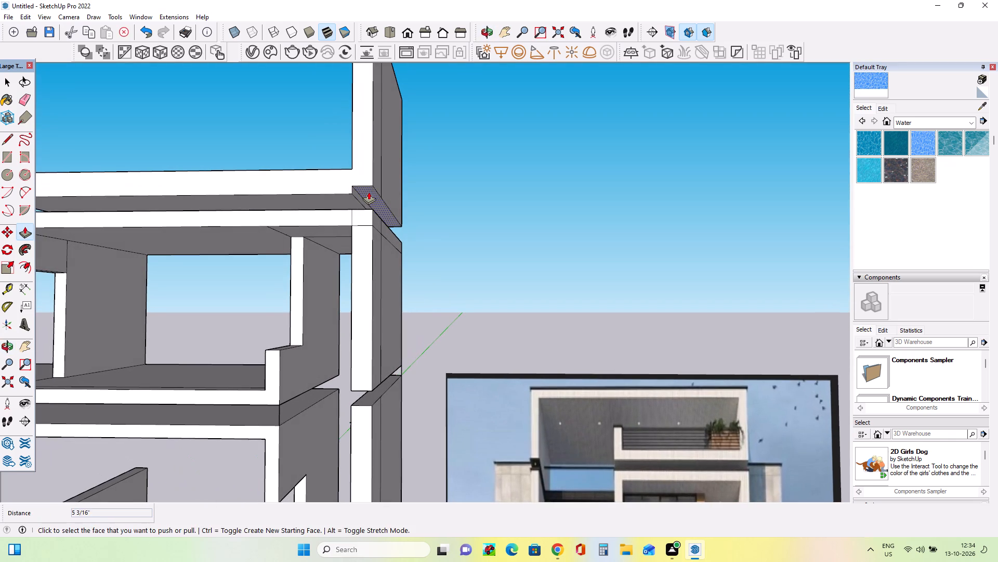
left_click(369, 191)
left_click(347, 197)
Push/Pull the topmost slab's upper face 4 11/16" downward to thin the slab.
scroll(410, 252, "down", 9)
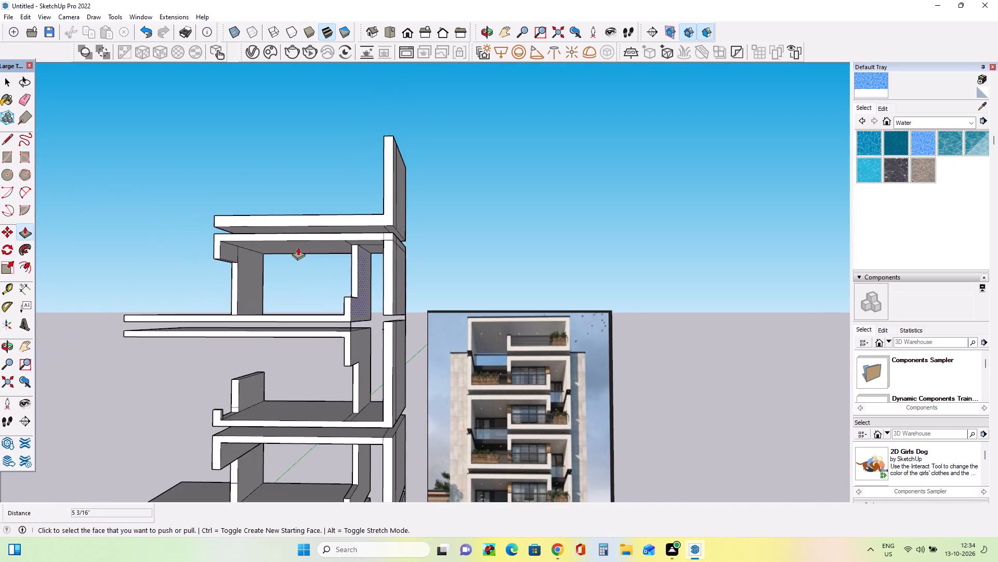
middle_click_drag(295, 247, 352, 346)
left_click(342, 228)
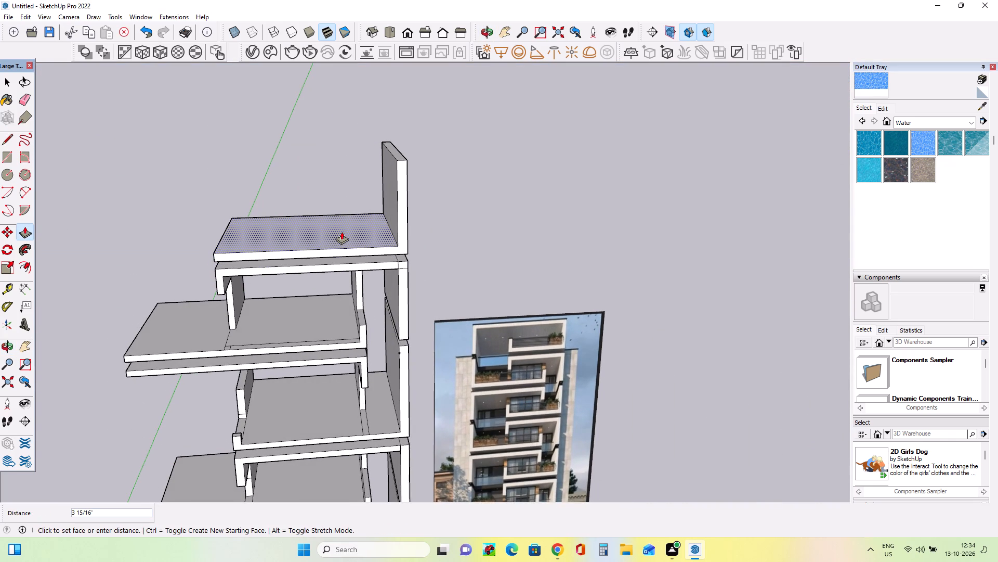
left_click(342, 232)
Draw a vertical line from the base corner of the inner partition on the lower storey up past the topmost slab.
middle_click_drag(347, 307, 376, 262)
middle_click_drag(89, 348, 94, 362)
scroll(92, 357, "down", 1)
middle_click_drag(94, 362, 105, 391)
middle_click_drag(339, 336, 292, 338)
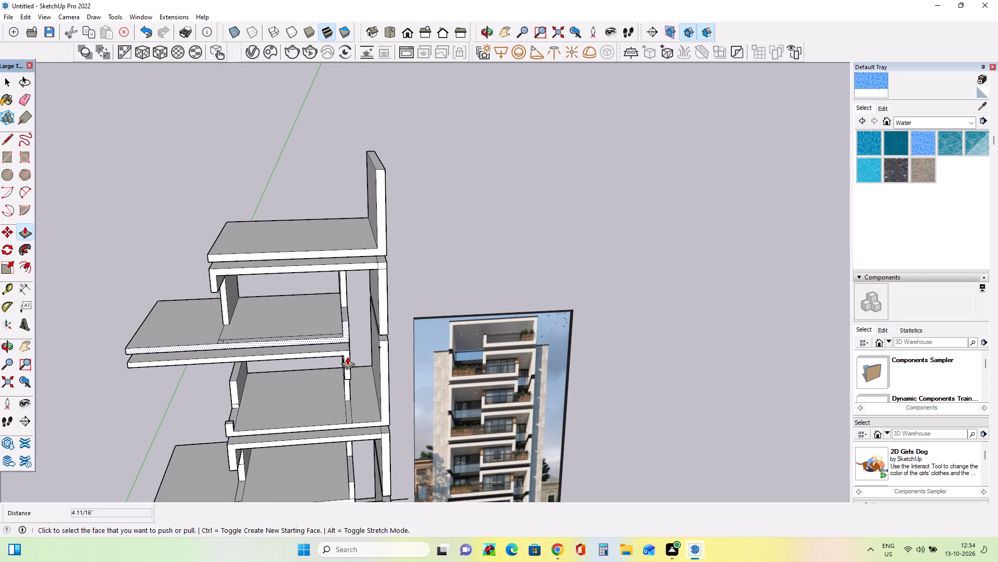
middle_click_drag(361, 419, 374, 414)
scroll(335, 419, "up", 1)
middle_click_drag(335, 419, 342, 398)
middle_click_drag(379, 397, 384, 417)
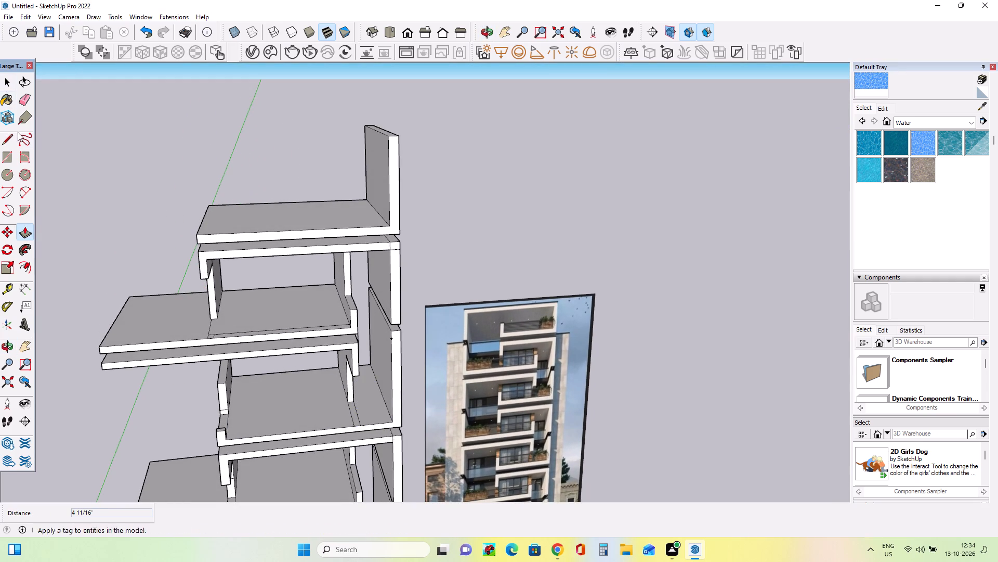
left_click(9, 136)
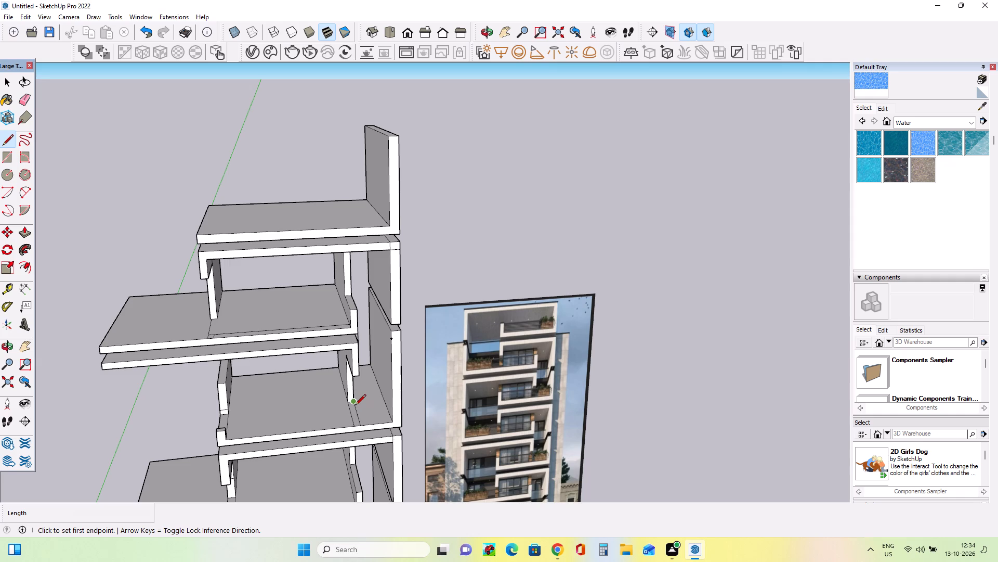
left_click(355, 406)
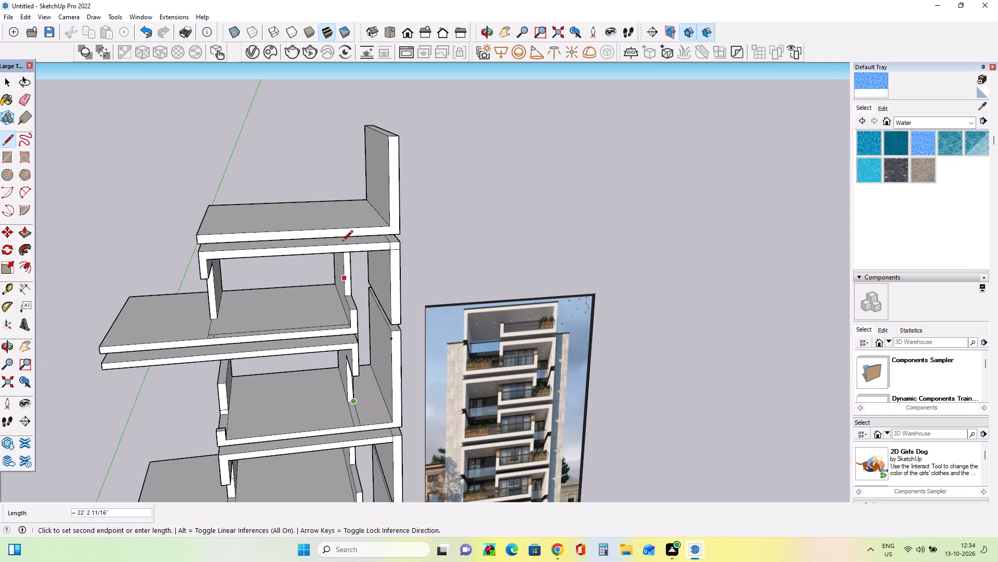
left_click(346, 189)
Draw an 11' 4 13/16" by about 6 7/8" rectangle on the topmost slab, from the vertical line's base to the slab's back edge.
middle_click_drag(354, 242, 373, 292)
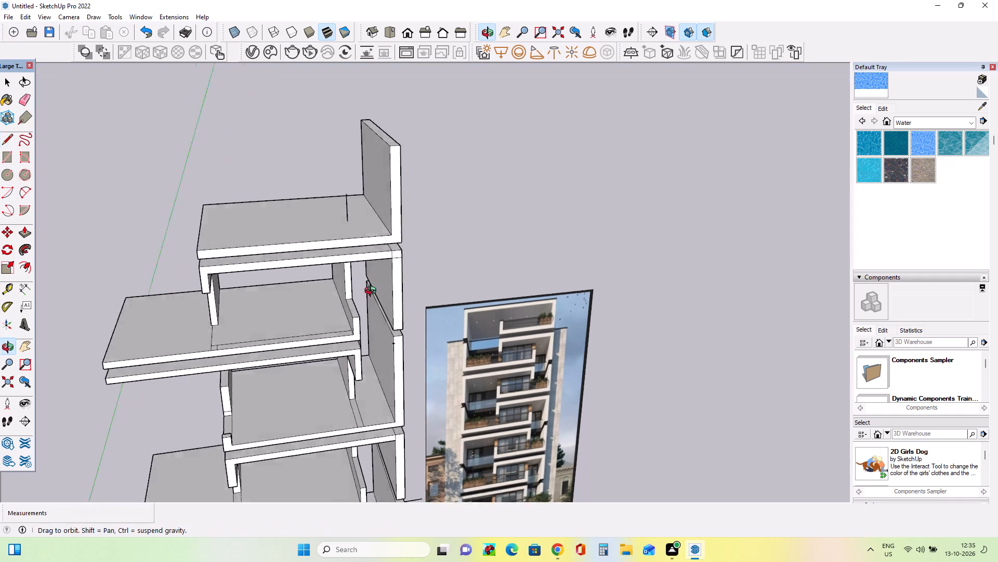
middle_click_drag(373, 292, 390, 325)
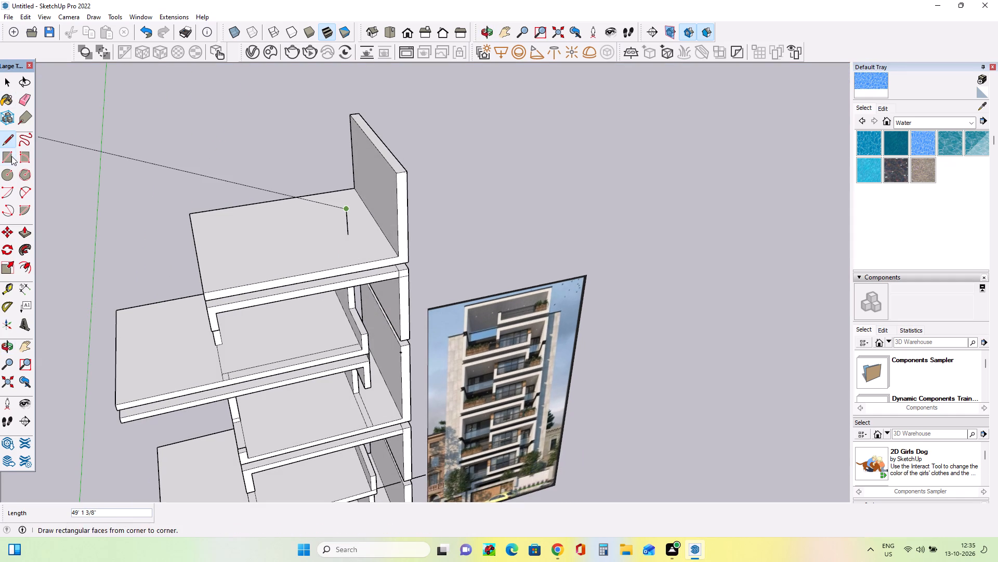
left_click(11, 156)
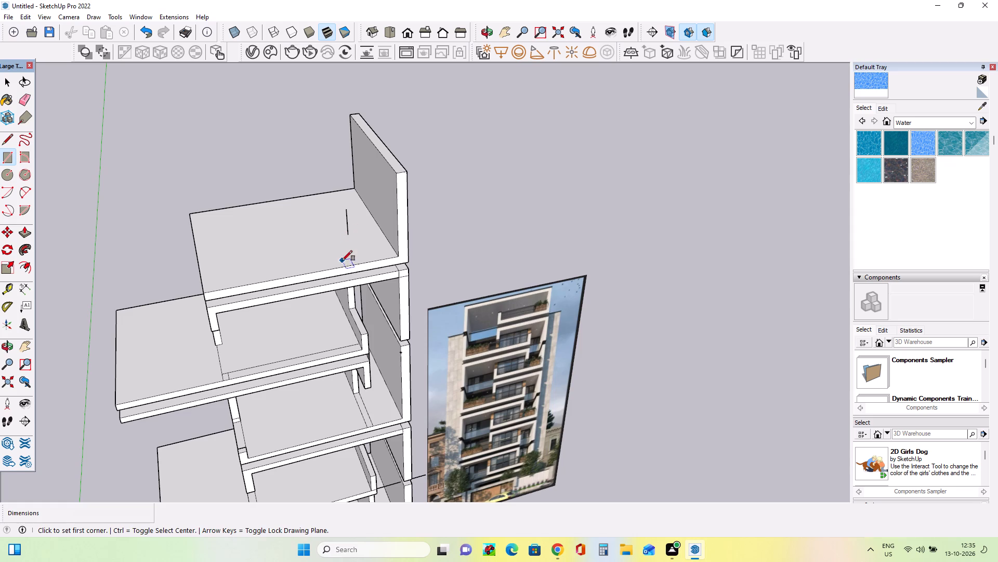
middle_click_drag(403, 380, 350, 164)
middle_click_drag(338, 253, 340, 261)
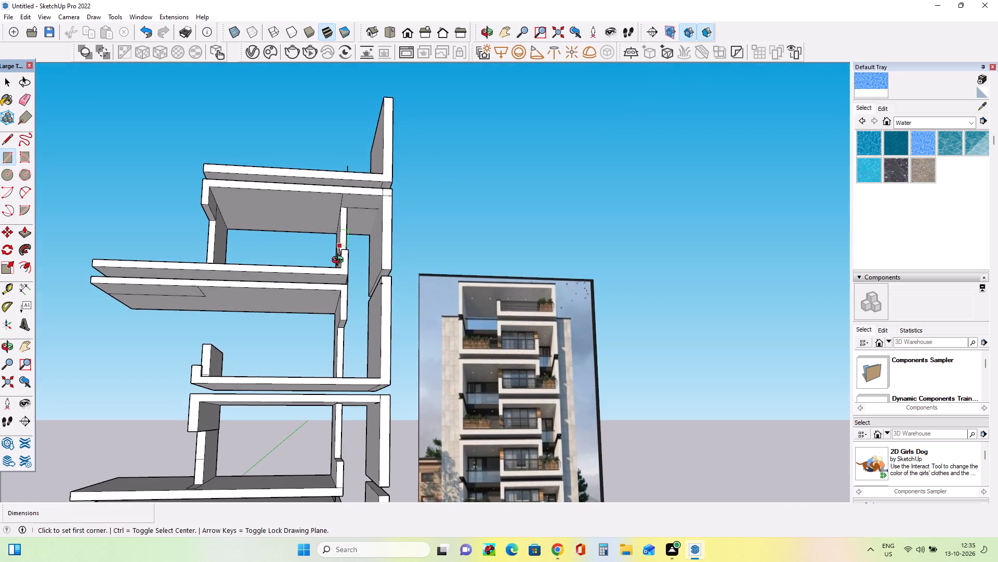
middle_click_drag(340, 261, 359, 354)
middle_click_drag(334, 382, 211, 298)
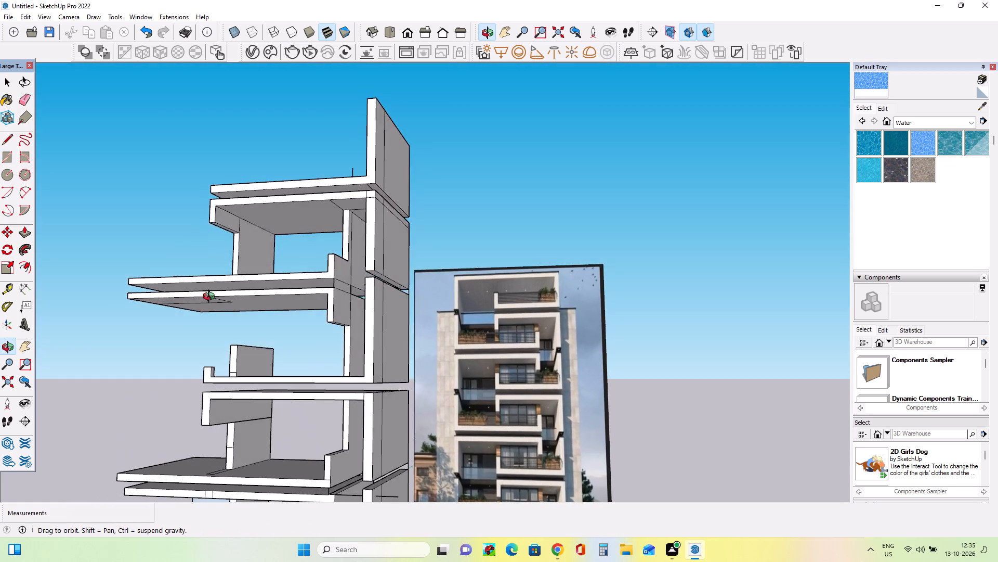
middle_click_drag(211, 298, 255, 317)
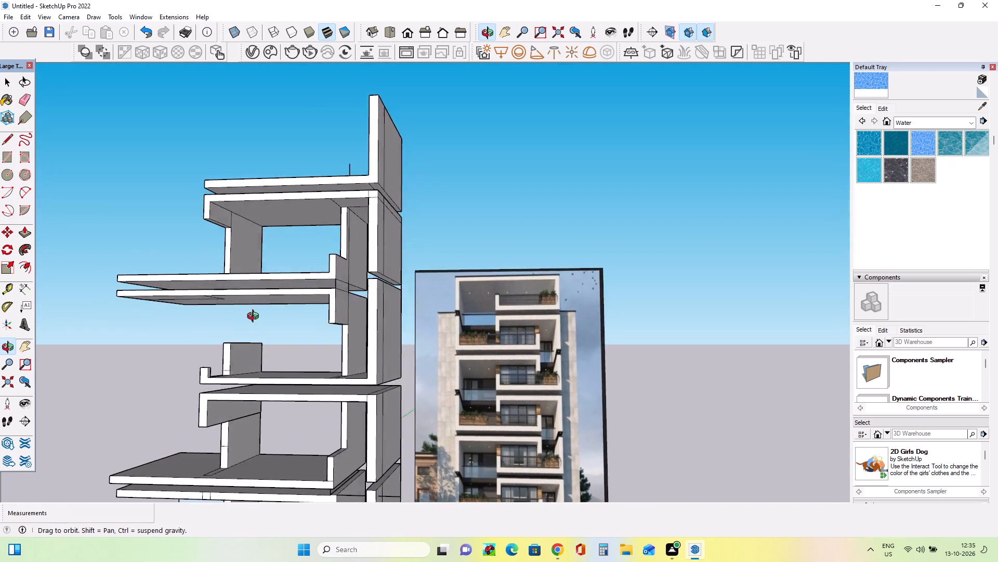
middle_click_drag(255, 317, 320, 343)
middle_click_drag(342, 377, 272, 376)
middle_click_drag(272, 377, 274, 389)
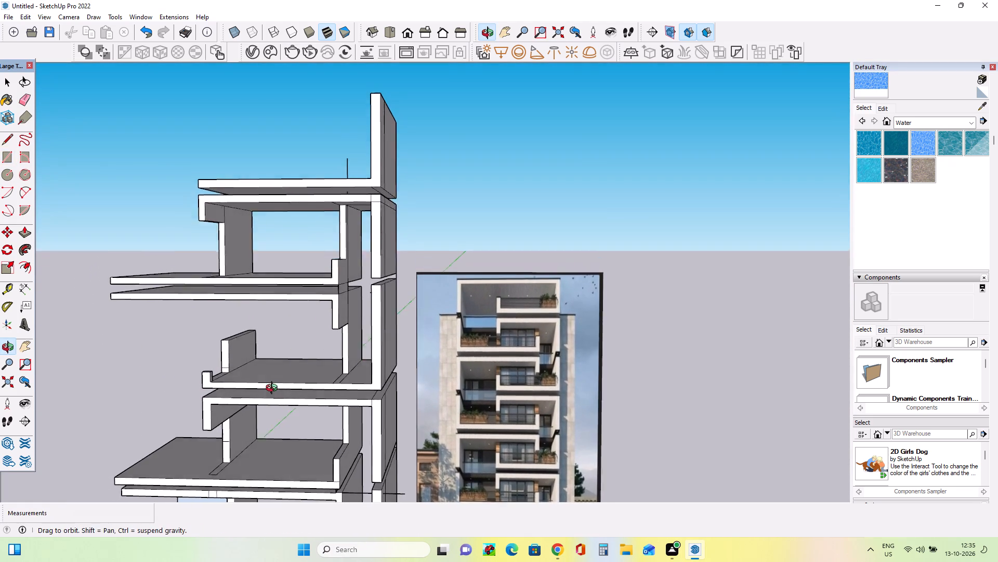
middle_click_drag(274, 389, 274, 396)
middle_click_drag(353, 378, 286, 359)
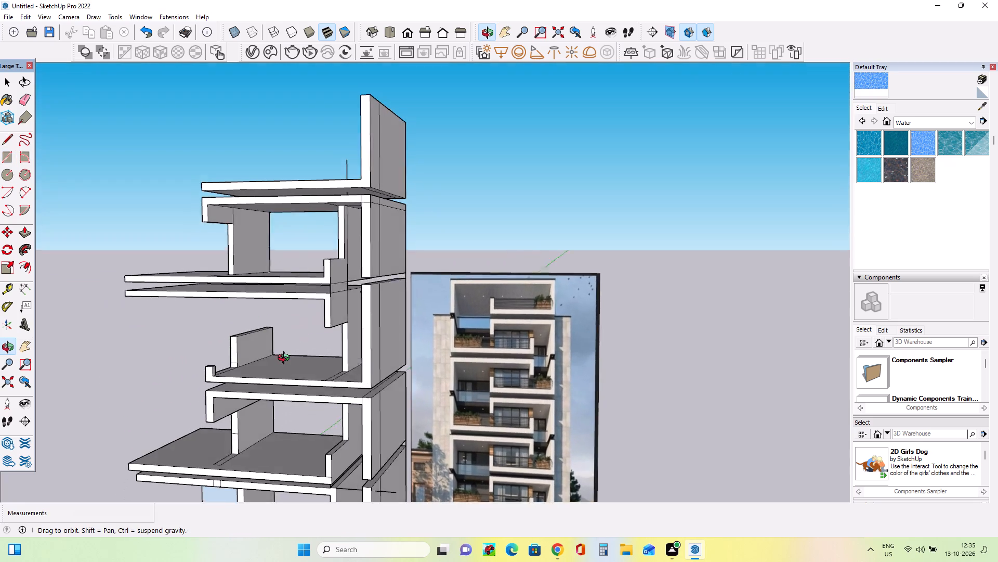
middle_click_drag(286, 359, 436, 381)
middle_click_drag(352, 384, 367, 394)
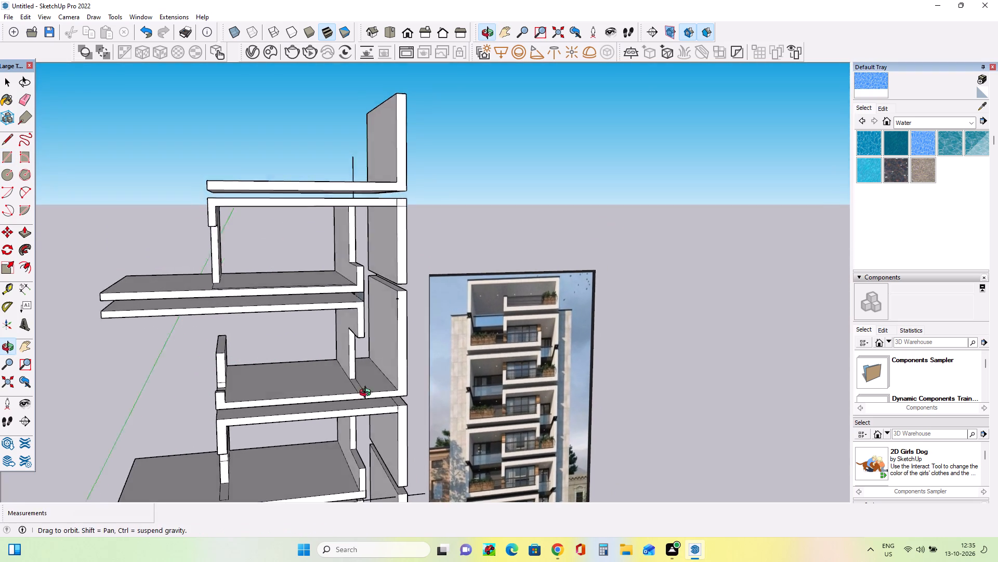
middle_click_drag(367, 394, 374, 400)
middle_click_drag(351, 170, 363, 325)
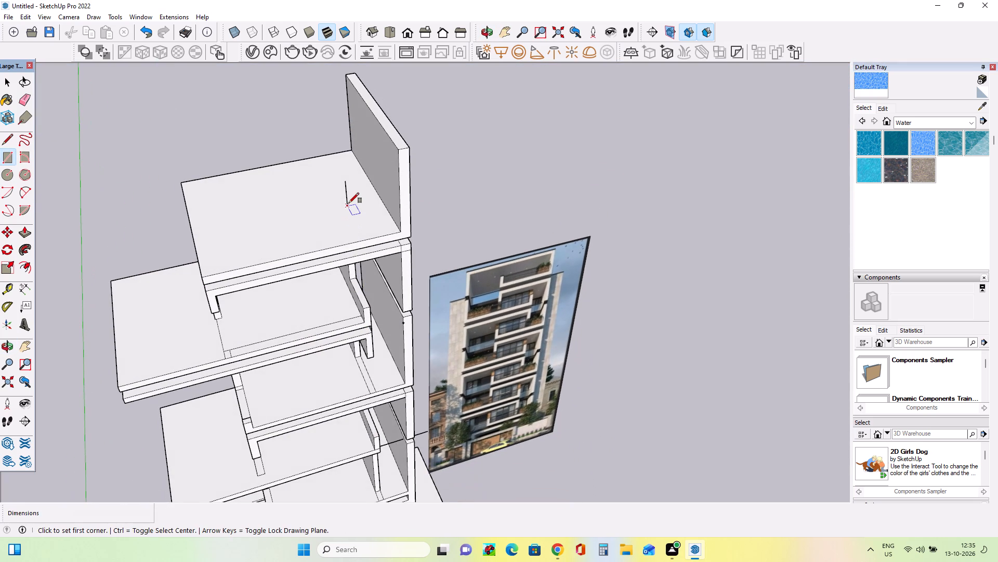
left_click(349, 205)
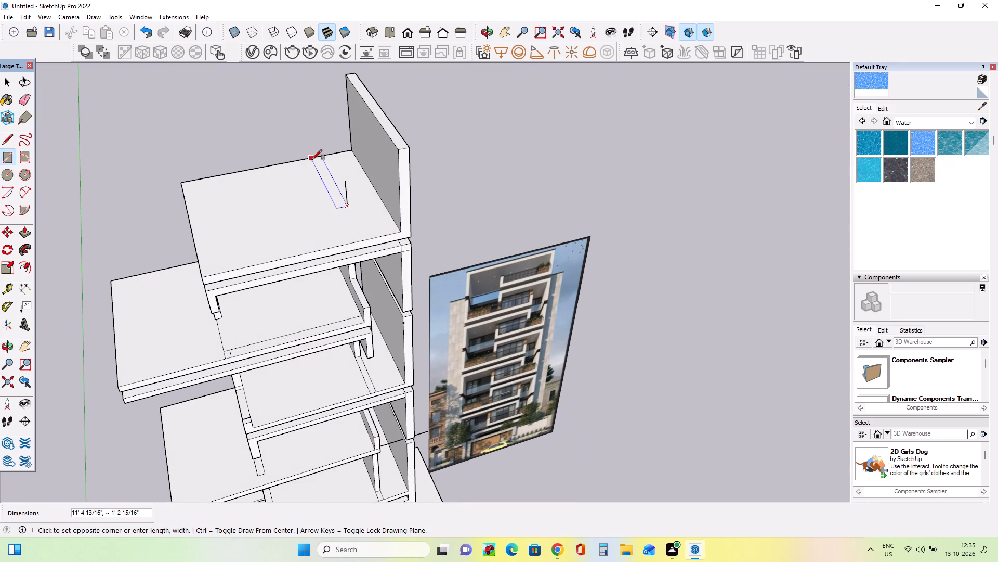
scroll(312, 160, "up", 6)
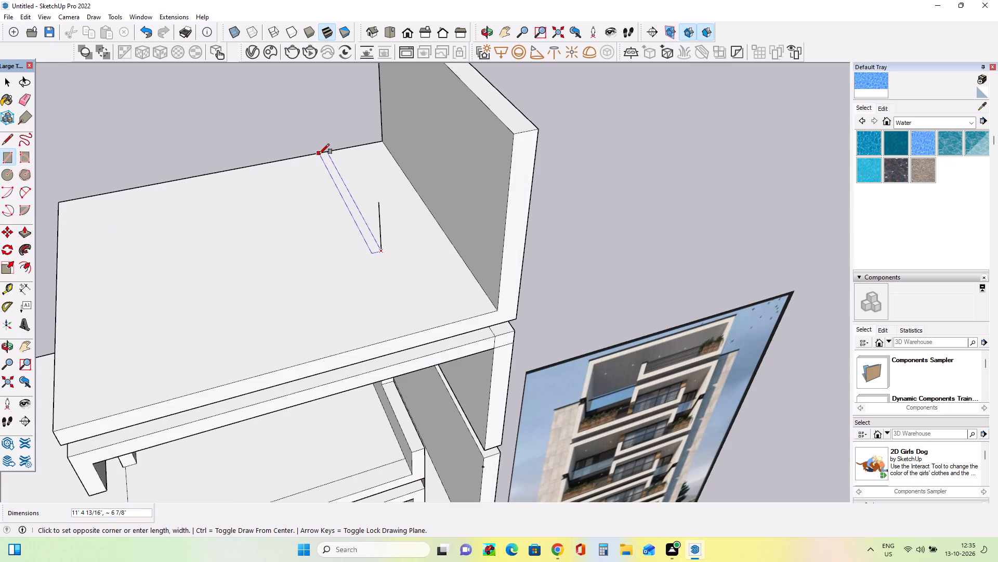
left_click(319, 154)
Push/Pull the narrow rectangle about 9' 8 9/16" upward into a partition about level with the side wall's top.
middle_click_drag(377, 264, 374, 276)
scroll(375, 274, "down", 6)
middle_click_drag(373, 292, 363, 247)
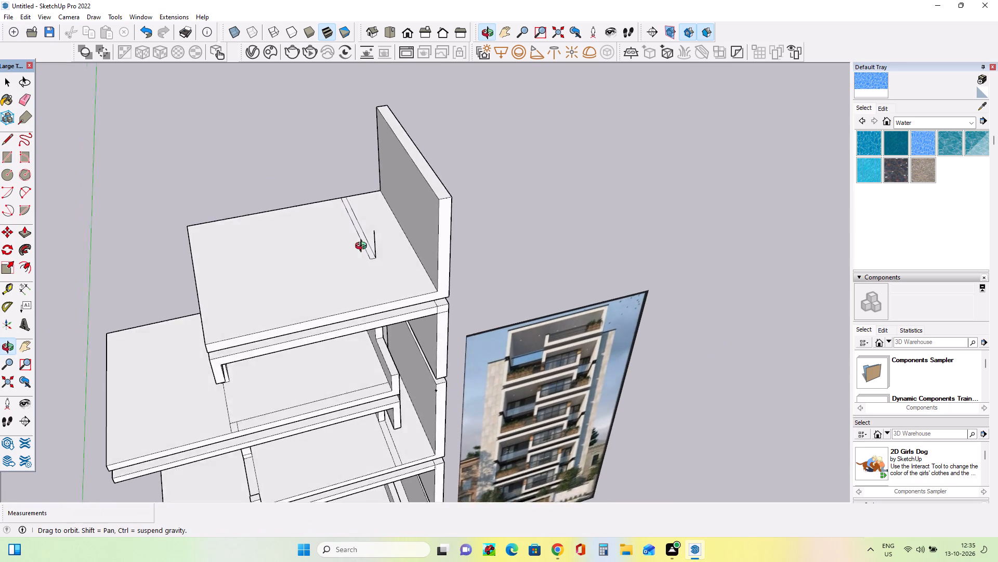
middle_click_drag(363, 247, 362, 238)
left_click(28, 226)
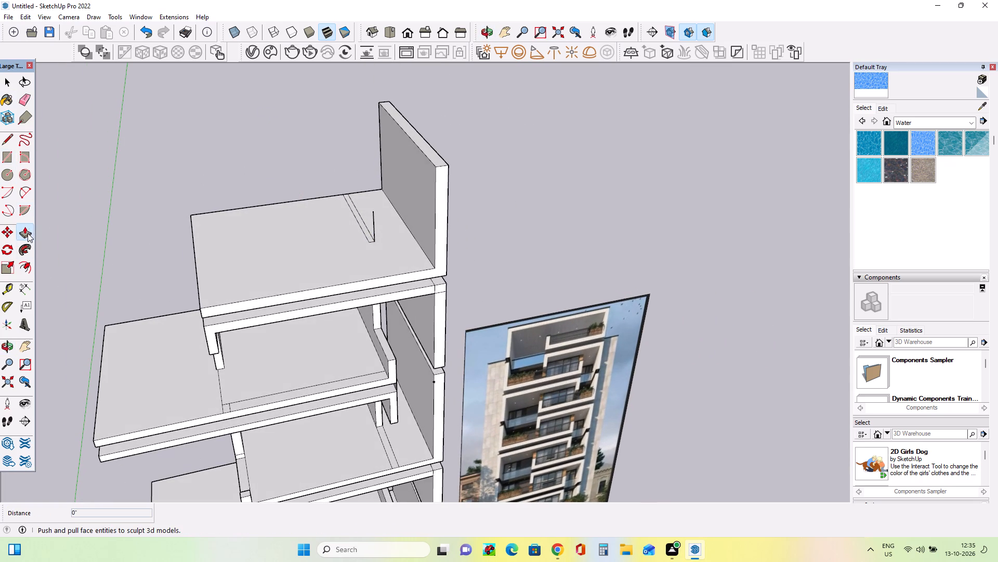
left_click(28, 233)
left_click(361, 225)
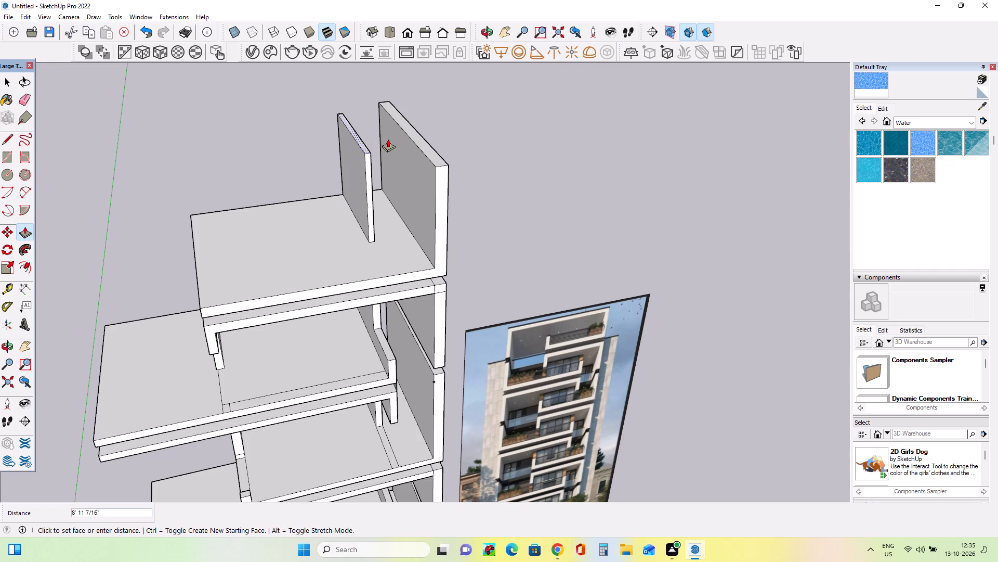
left_click(416, 134)
Place a Tape Measure guide 10' 8 13/16" vertically above the new partition's front base corner.
middle_click_drag(383, 217, 386, 172)
scroll(386, 195, "up", 1)
scroll(386, 175, "down", 2)
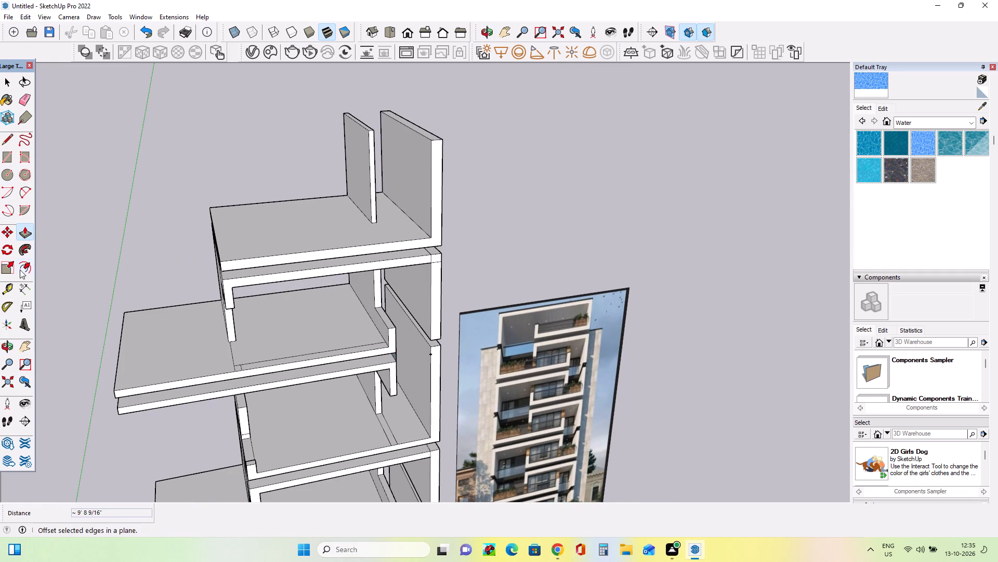
left_click(24, 290)
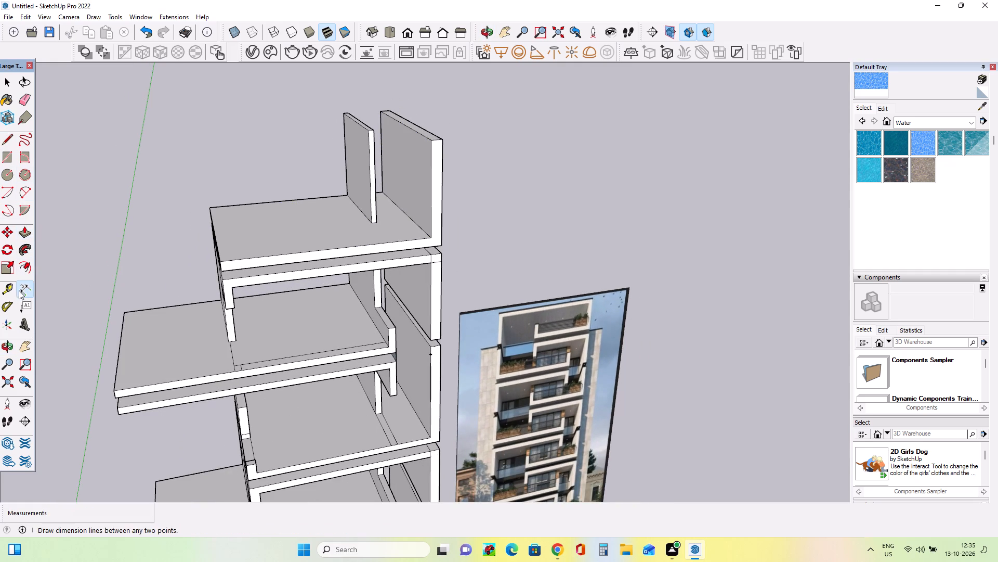
left_click(3, 296)
scroll(371, 207, "up", 3)
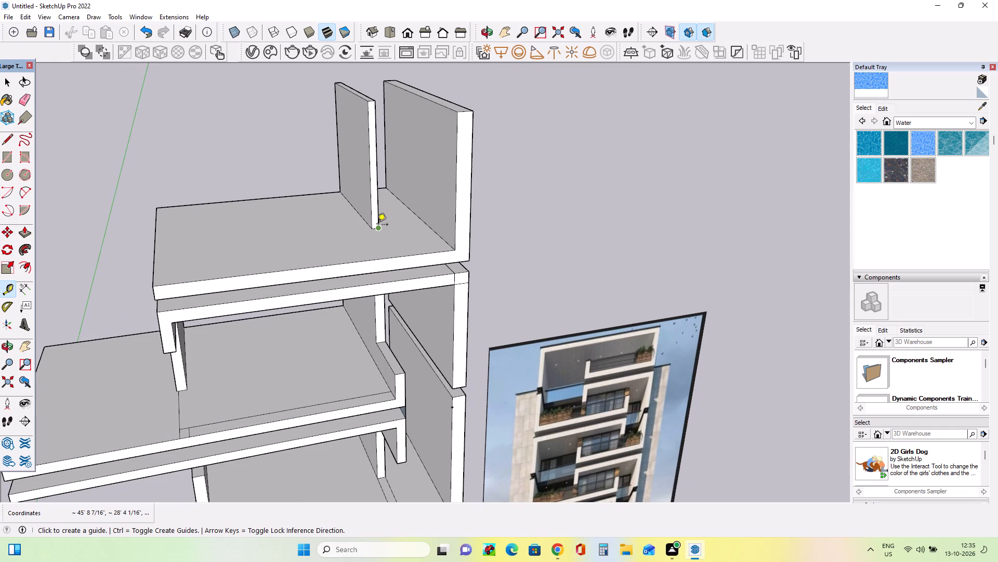
left_click(380, 228)
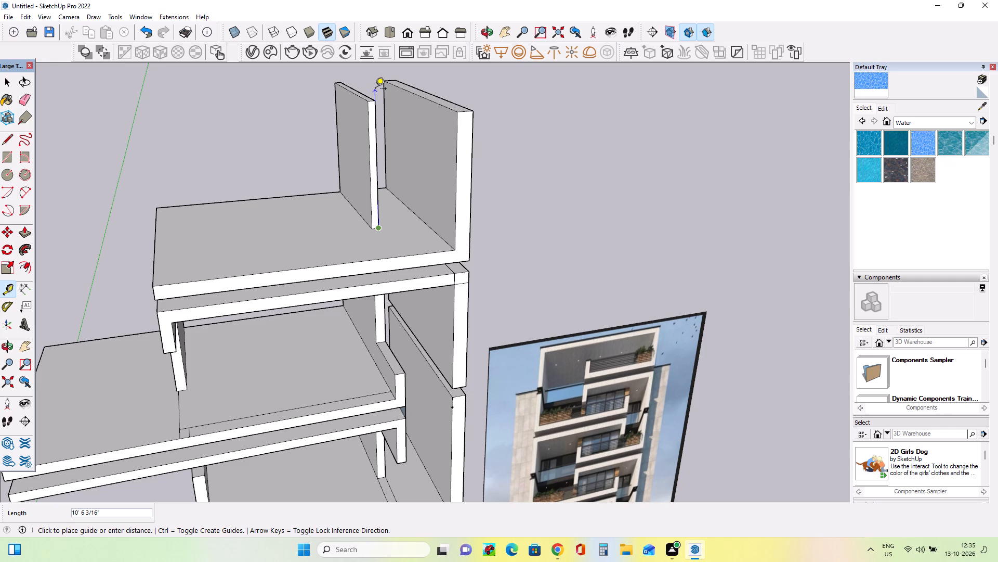
left_click(375, 86)
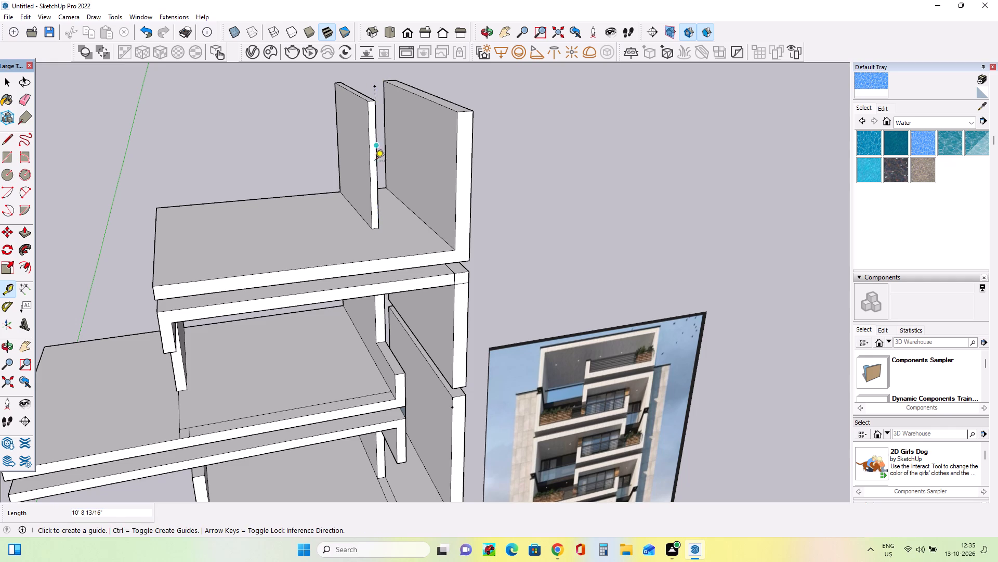
Push/Pull the top face of the top storey's side wall 8 3/16" upward.
middle_click_drag(375, 163, 407, 188)
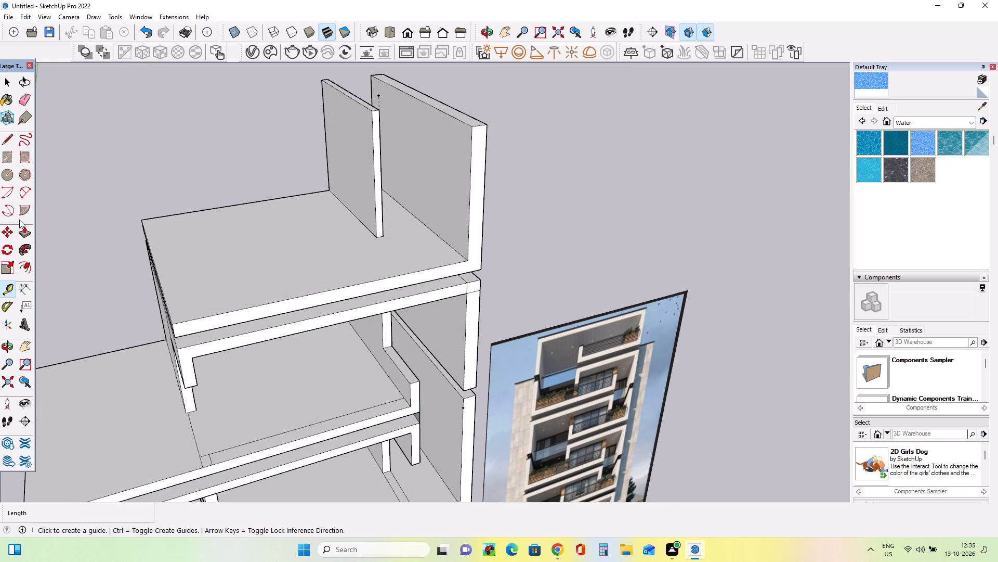
left_click(29, 234)
left_click(482, 124)
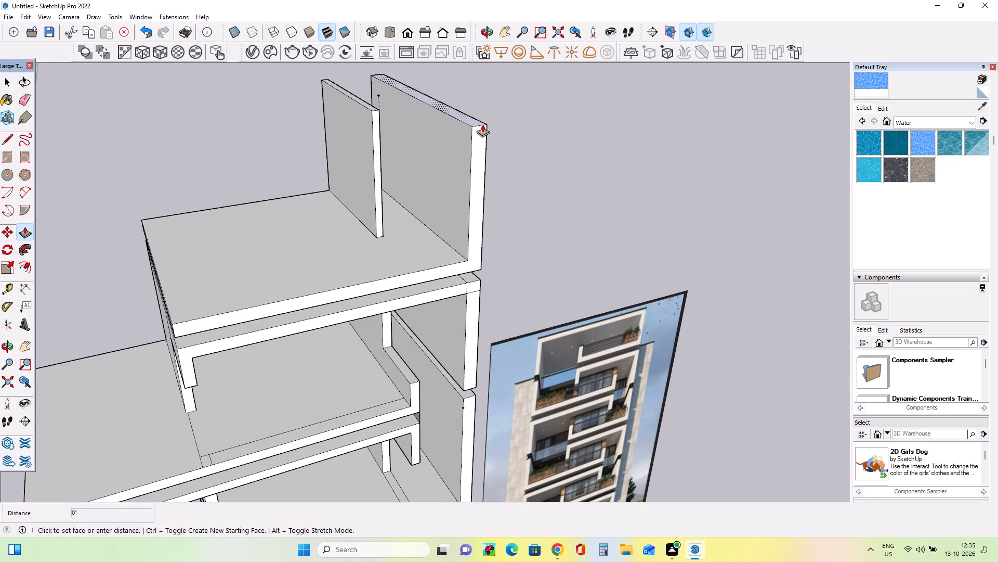
left_click(480, 114)
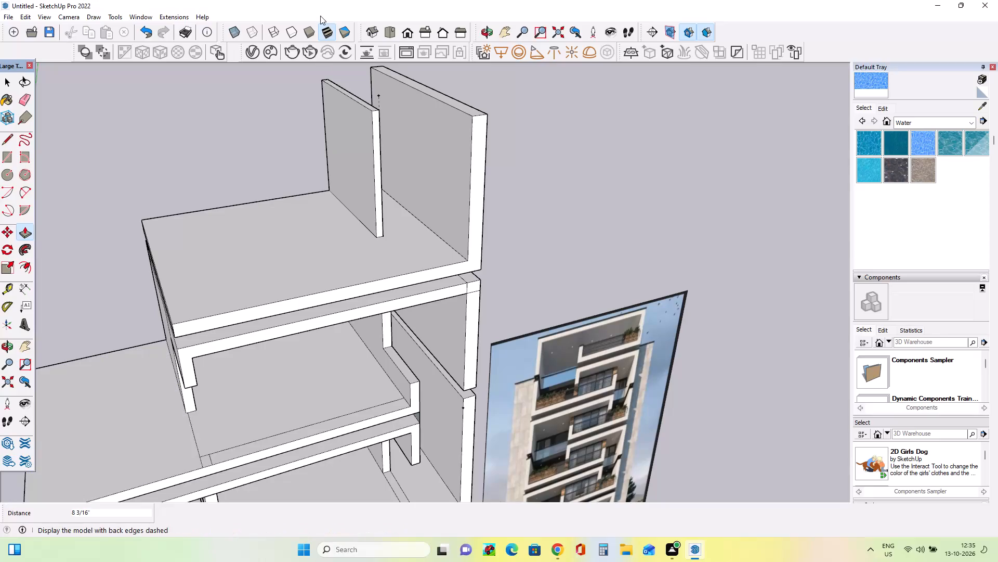
Push/Pull the inner partition's top upward by about 1 5/16" and another 10 15/16", up to the guide's height.
left_click(369, 108)
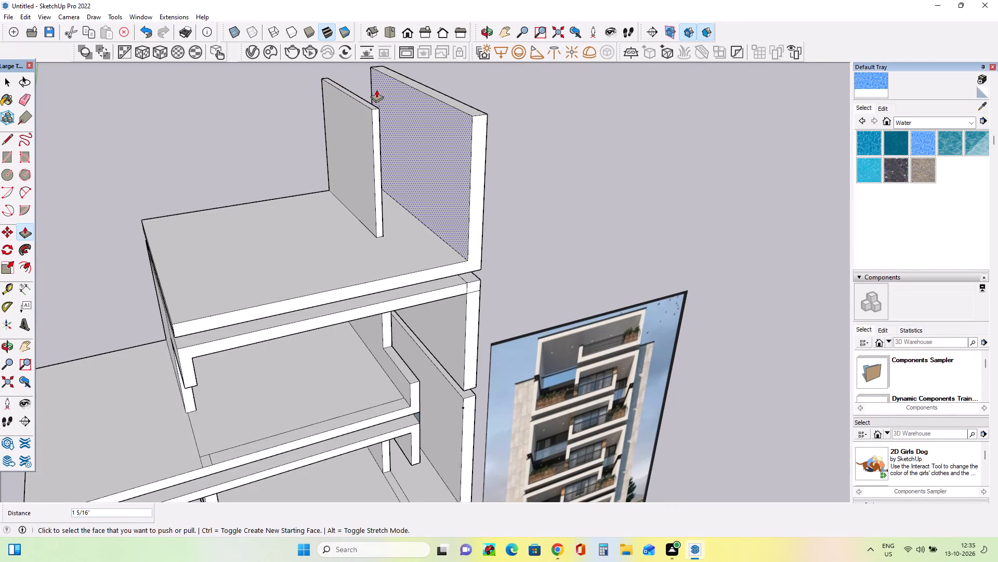
left_click(374, 107)
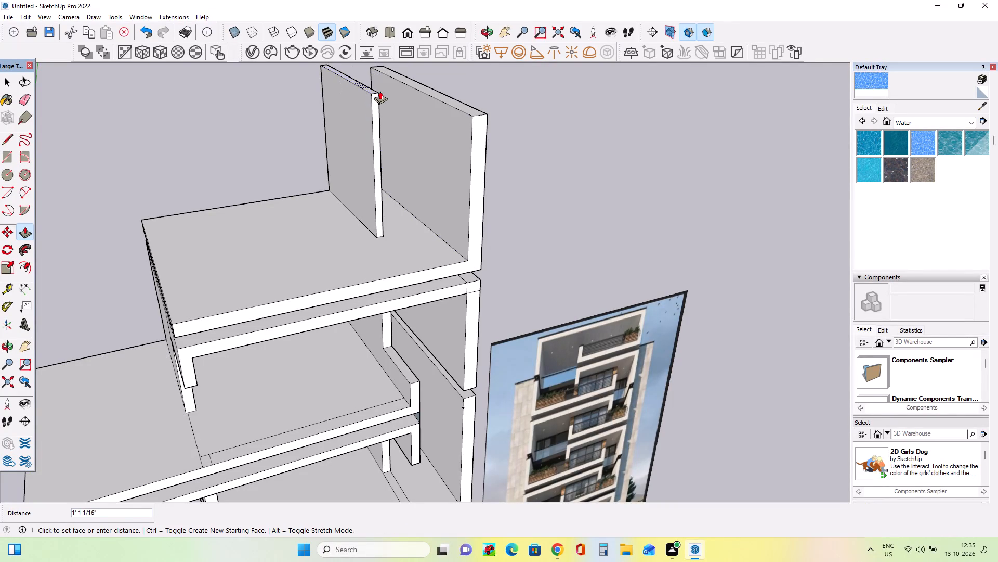
left_click(380, 96)
Compare the model's upper storeys with the reference photo, examining the top storeys' roof, side walls and balconies closely.
middle_click_drag(392, 134, 404, 159)
scroll(370, 151, "down", 1)
middle_click_drag(353, 212, 347, 207)
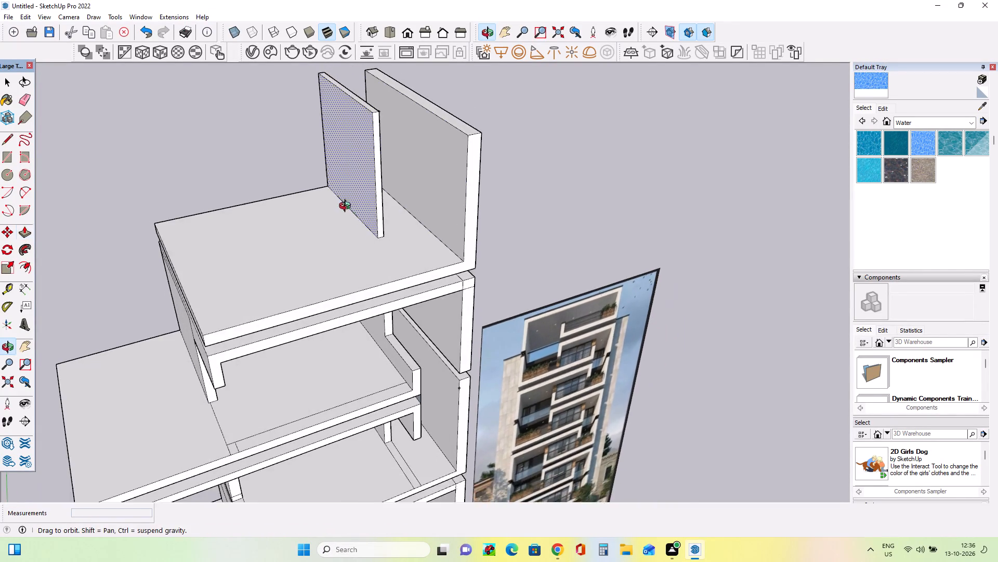
middle_click_drag(347, 207, 269, 98)
scroll(269, 98, "down", 3)
scroll(312, 254, "down", 4)
middle_click_drag(322, 249, 325, 254)
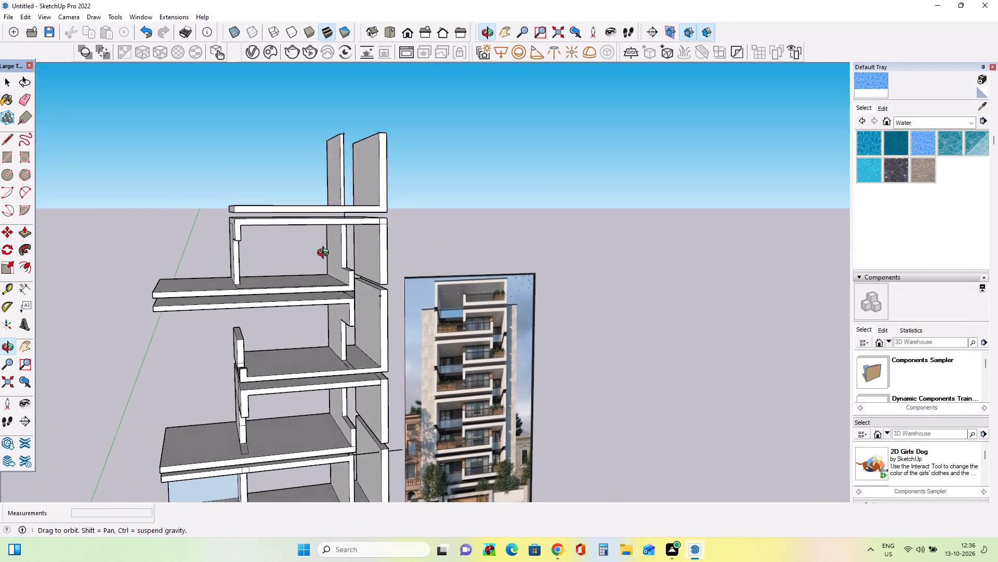
middle_click_drag(325, 254, 307, 262)
scroll(320, 277, "up", 6)
middle_click_drag(323, 282, 331, 251)
scroll(331, 236, "down", 8)
middle_click_drag(332, 237, 338, 230)
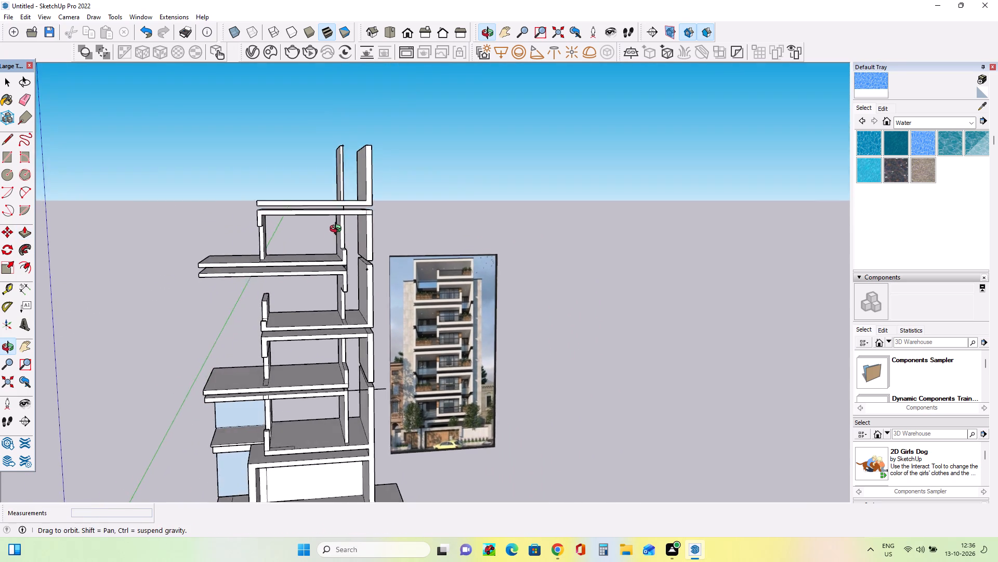
middle_click_drag(338, 230, 319, 220)
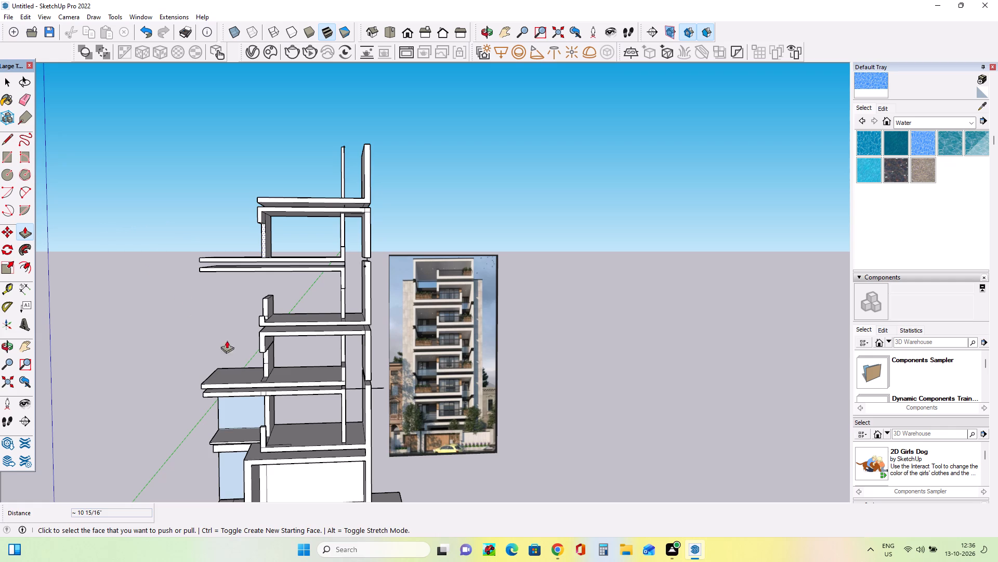
scroll(416, 324, "up", 6)
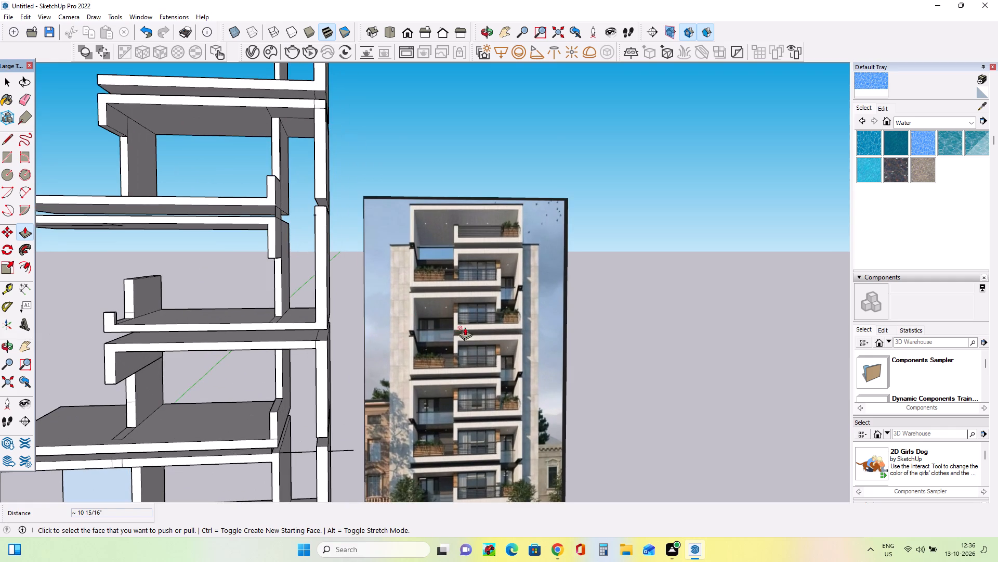
middle_click_drag(498, 322, 503, 348)
middle_click_drag(526, 338, 527, 351)
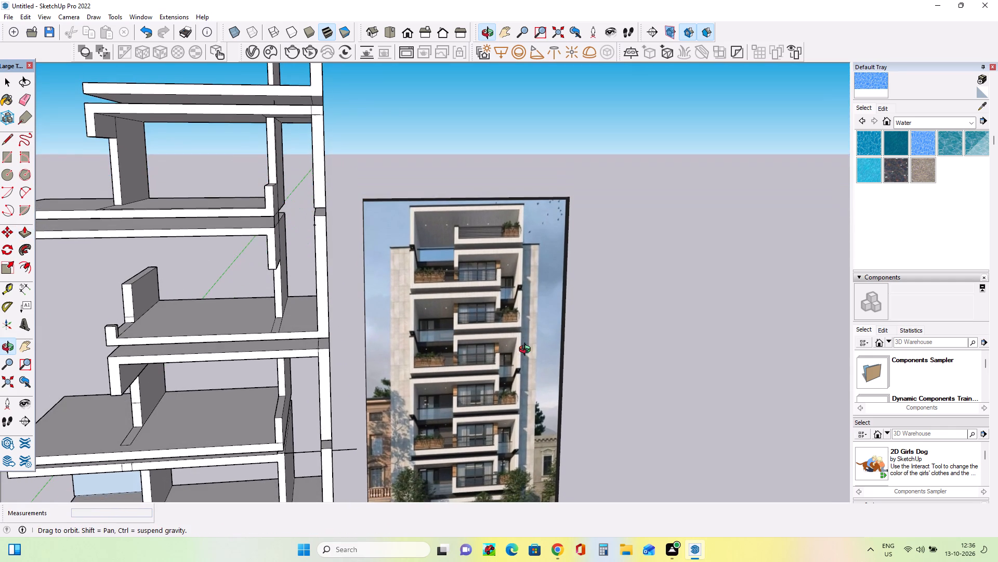
middle_click_drag(527, 351, 528, 328)
middle_click_drag(529, 324, 535, 367)
scroll(535, 362, "down", 4)
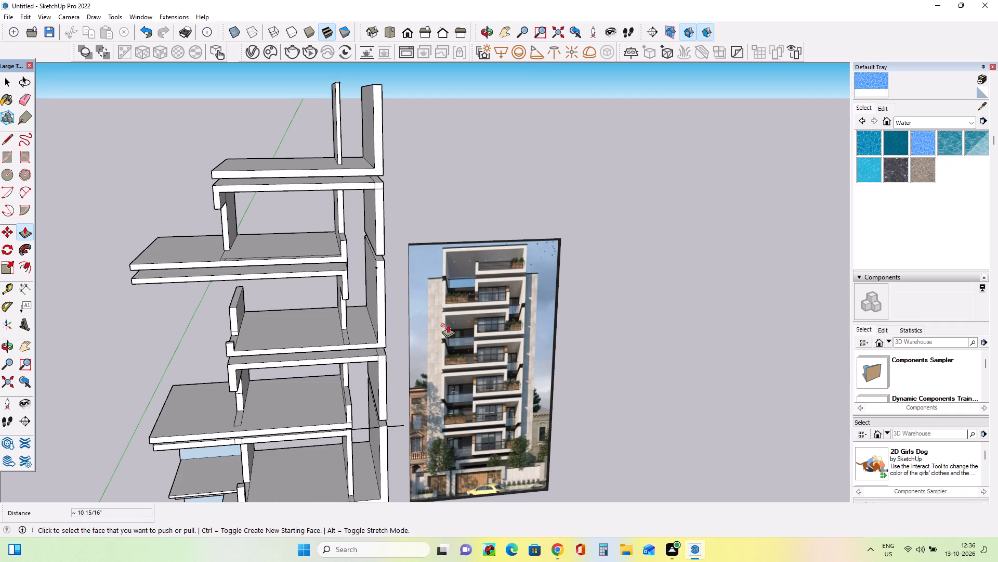
middle_click_drag(449, 328, 454, 350)
middle_click_drag(322, 144, 331, 151)
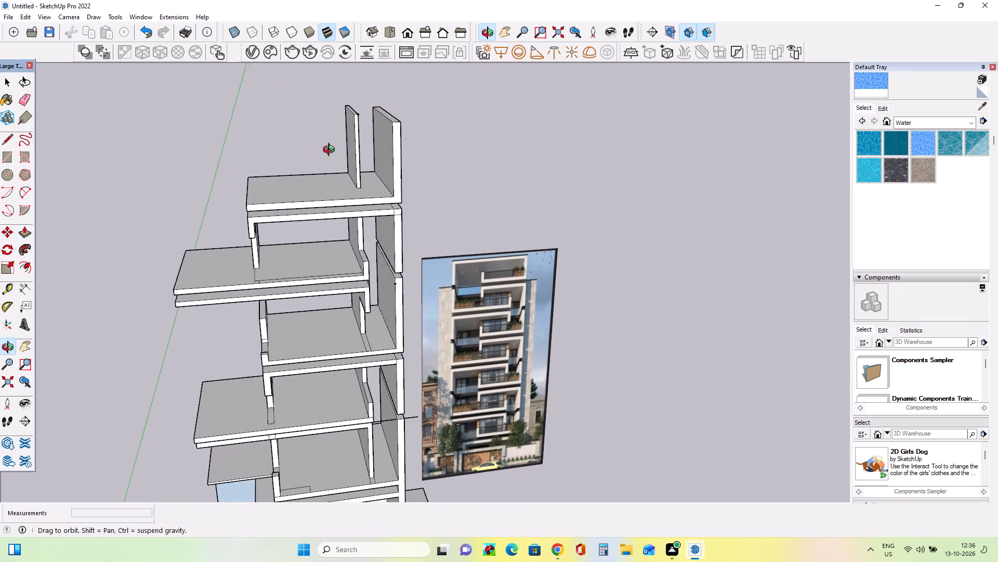
middle_click_drag(331, 151, 356, 169)
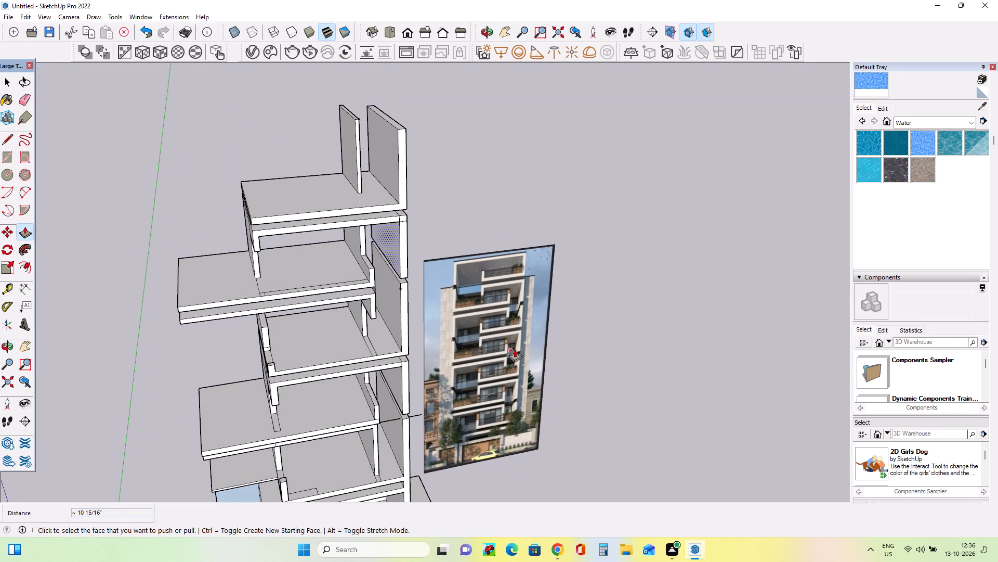
scroll(509, 336, "up", 2)
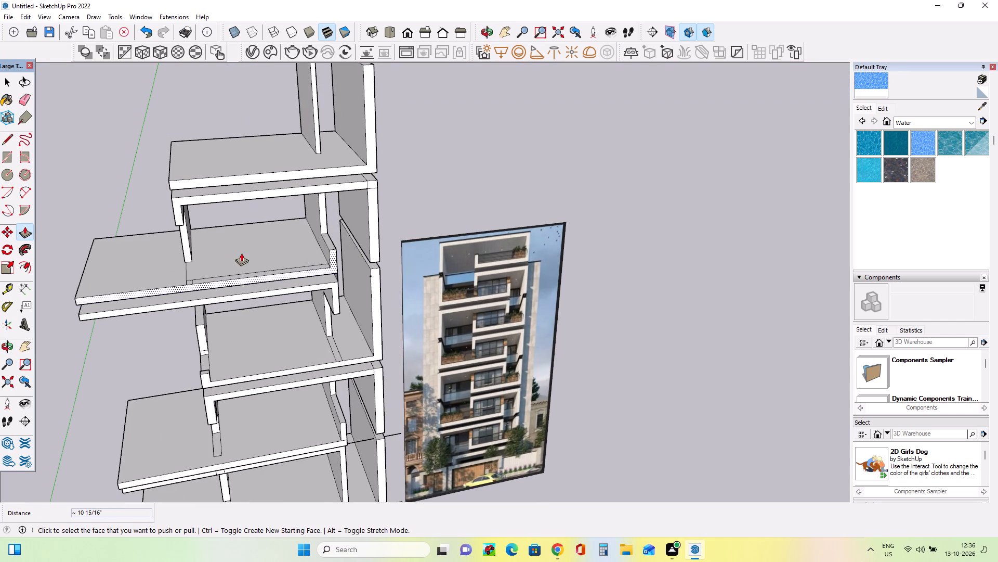
middle_click(241, 253)
scroll(538, 350, "up", 3)
scroll(496, 314, "up", 4)
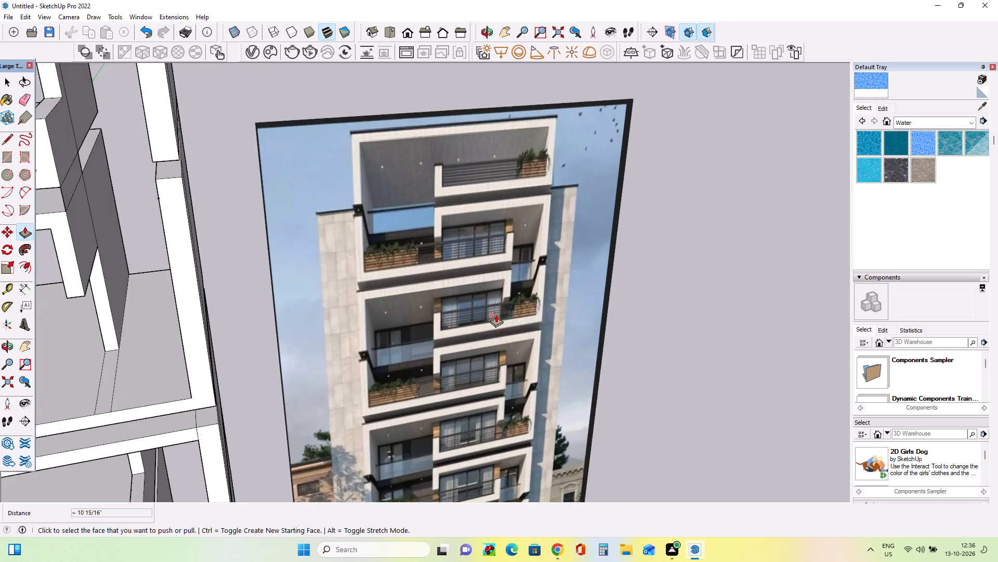
scroll(496, 314, "up", 7)
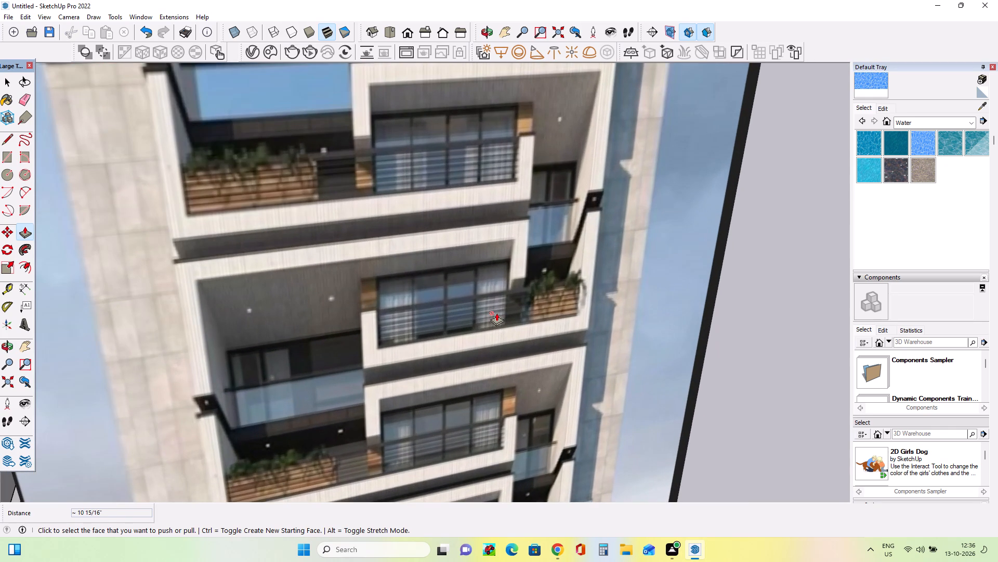
scroll(496, 313, "down", 4)
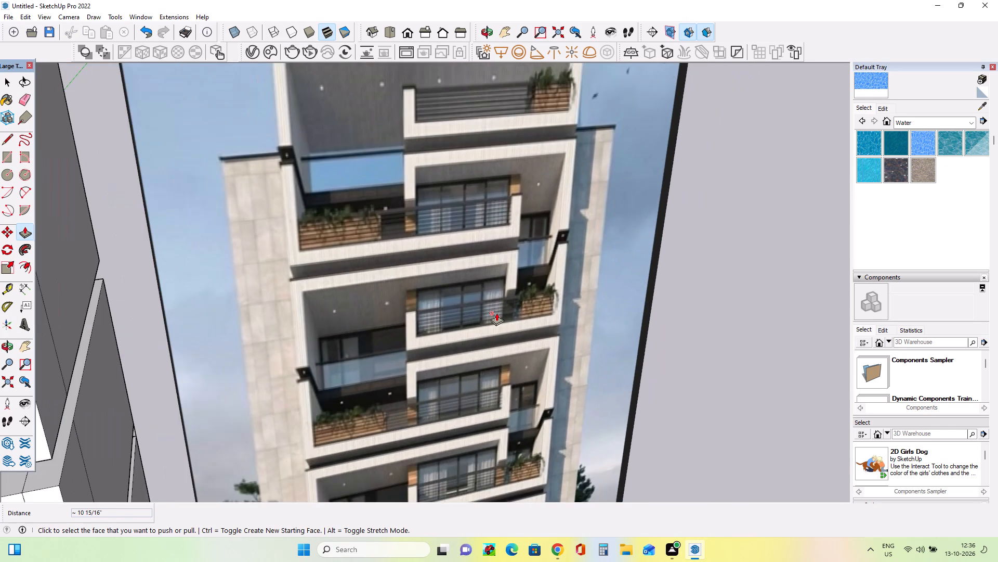
scroll(496, 313, "down", 7)
scroll(445, 297, "down", 4)
scroll(147, 227, "down", 2)
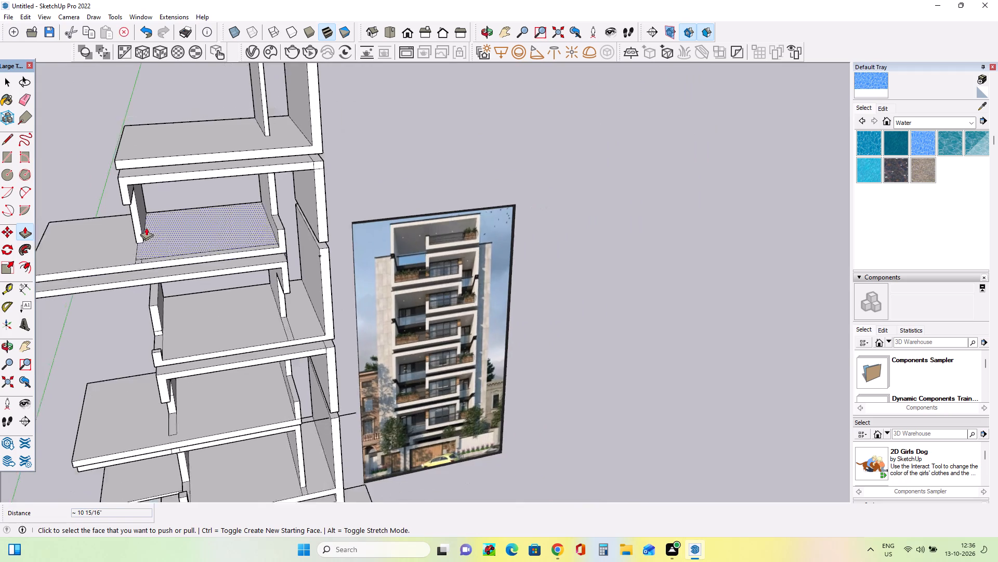
Draw an 11' 4 13/16" by about 1' 5 11/16" rectangle along the top of the inner partition's outward-facing side.
scroll(146, 227, "down", 7)
middle_click_drag(151, 201, 167, 205)
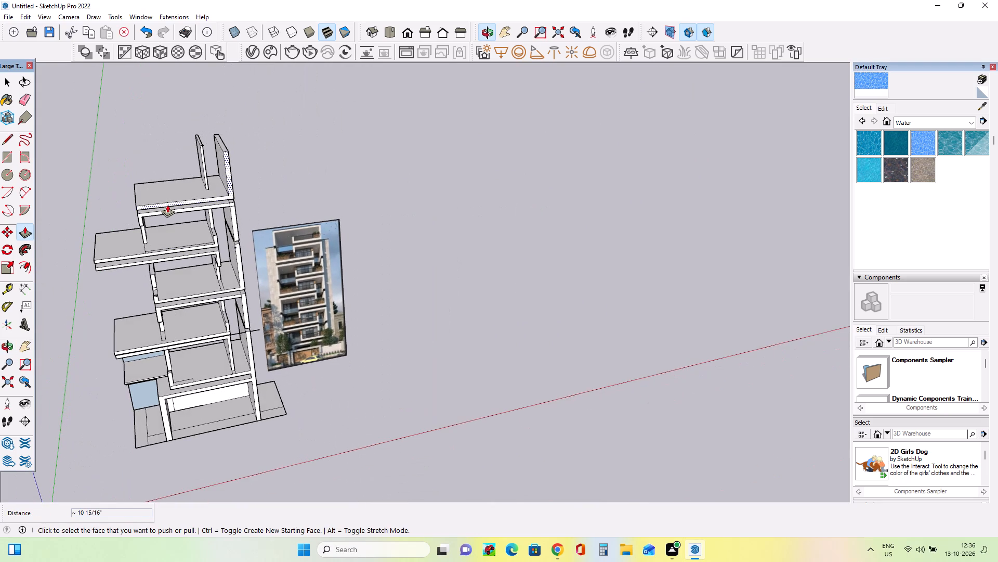
middle_click_drag(167, 205, 329, 223)
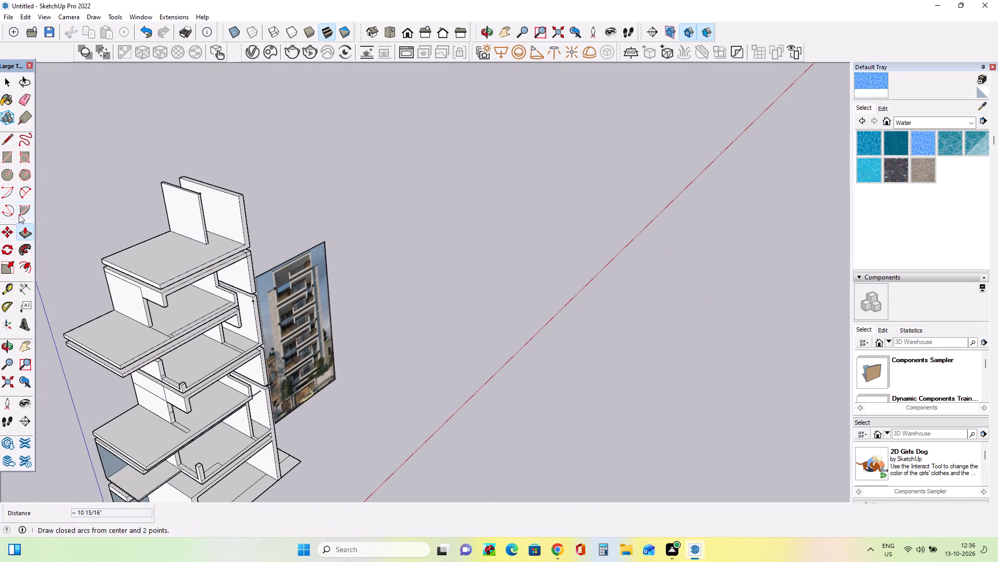
left_click(8, 161)
scroll(179, 212, "up", 6)
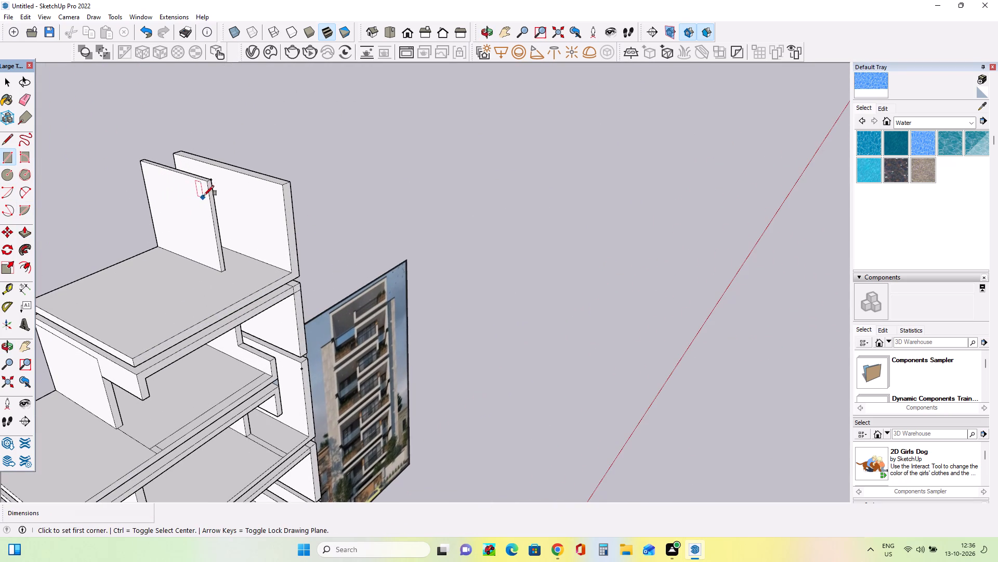
left_click(208, 185)
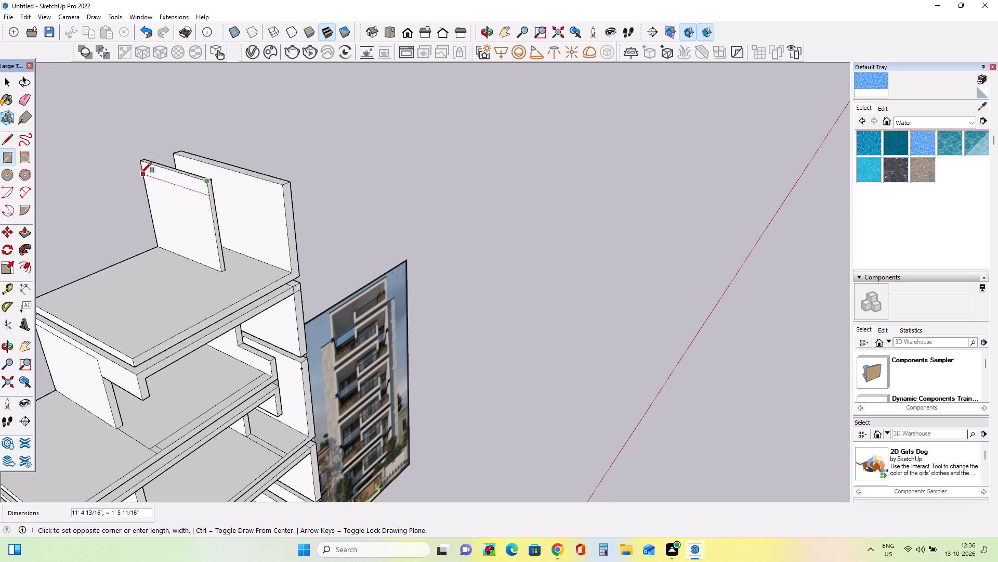
left_click(142, 171)
Push/Pull the partition's top strip about 15' 11 5/16" outward into a roof slab reaching the lower slab's outer edge.
scroll(205, 231, "down", 3)
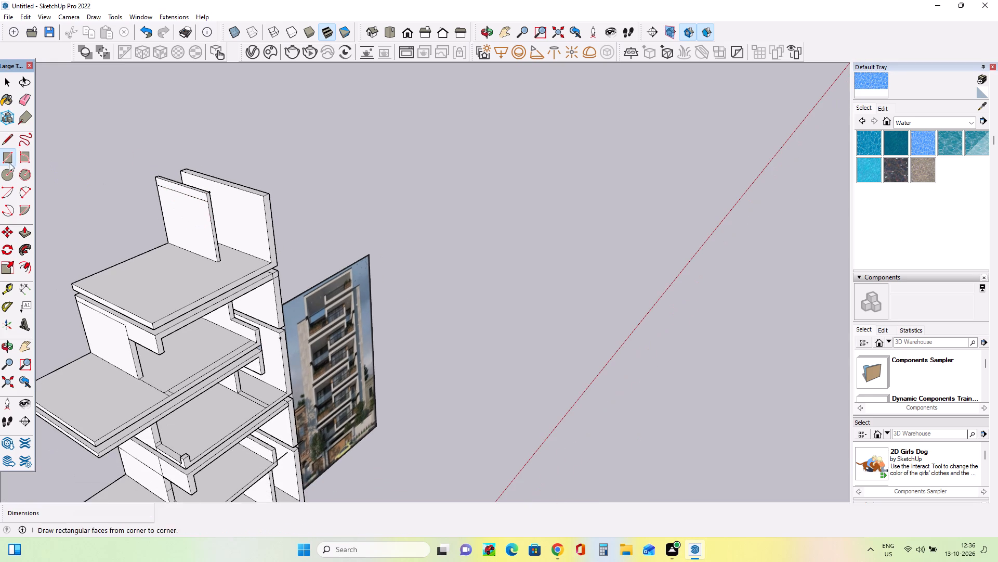
left_click(23, 232)
left_click(204, 192)
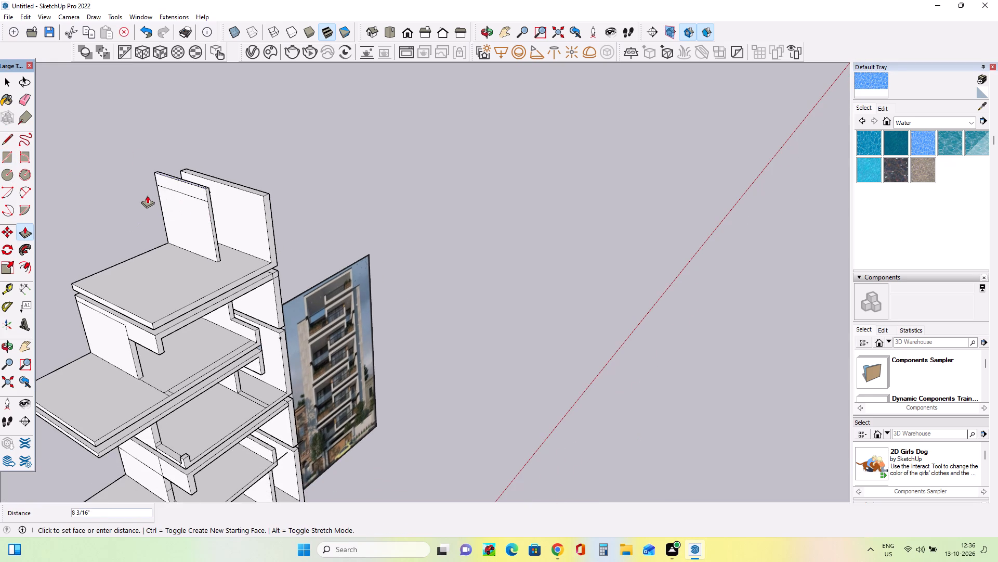
key("Escape")
left_click(200, 195)
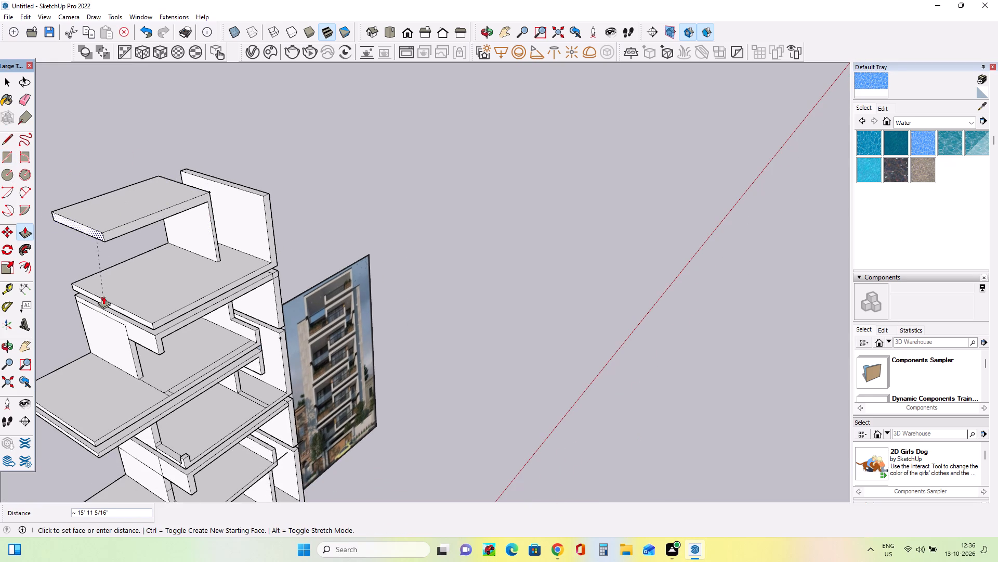
left_click(103, 296)
Push/Pull the underside of the new roof slab 5 5/16" upward to thin it.
middle_click_drag(167, 327, 151, 200)
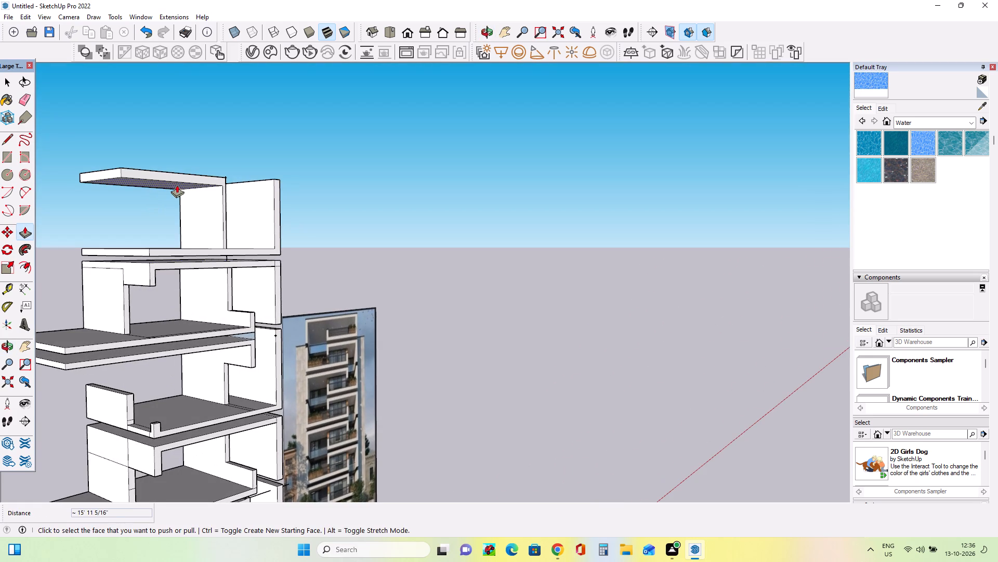
scroll(186, 203, "up", 7)
left_click(185, 164)
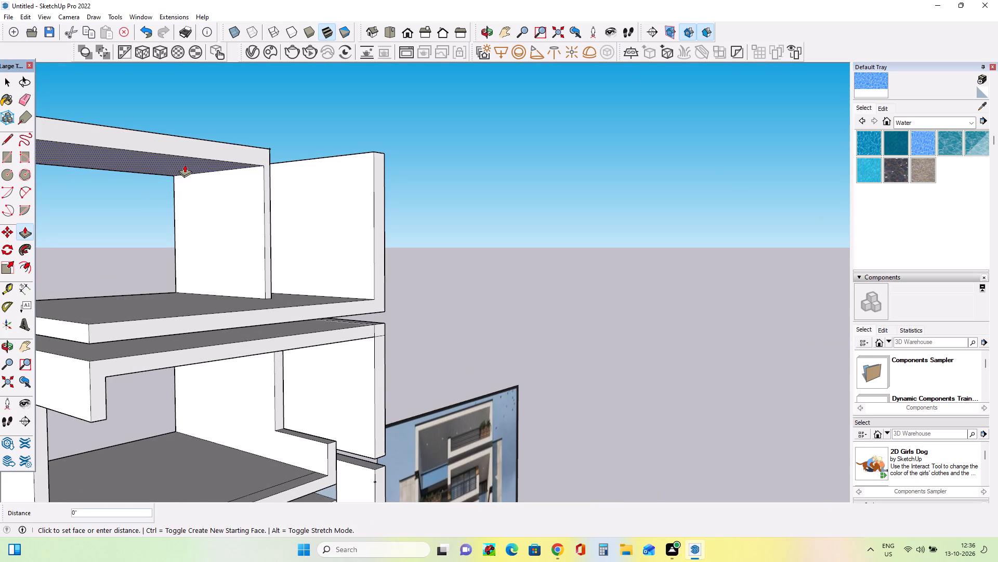
left_click(188, 158)
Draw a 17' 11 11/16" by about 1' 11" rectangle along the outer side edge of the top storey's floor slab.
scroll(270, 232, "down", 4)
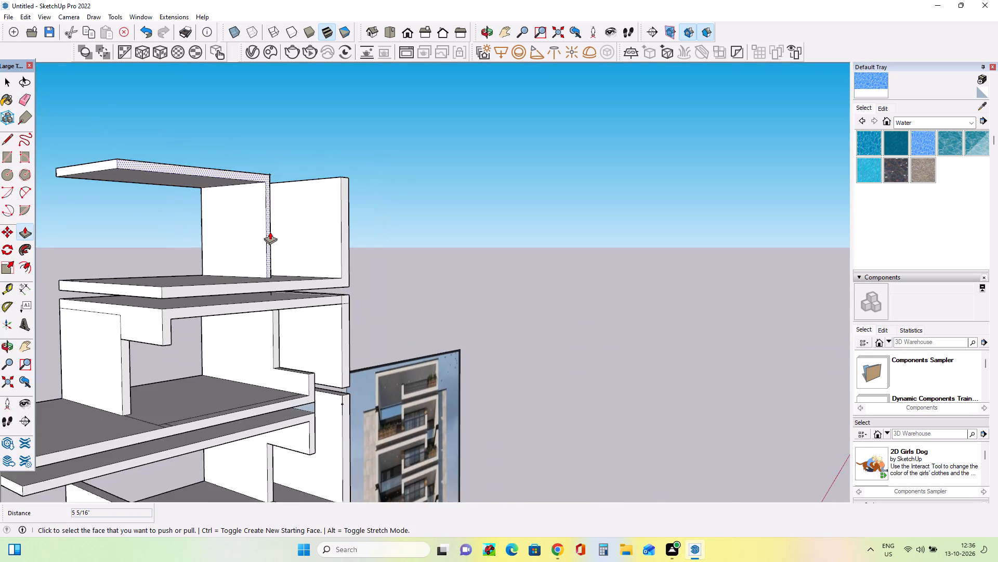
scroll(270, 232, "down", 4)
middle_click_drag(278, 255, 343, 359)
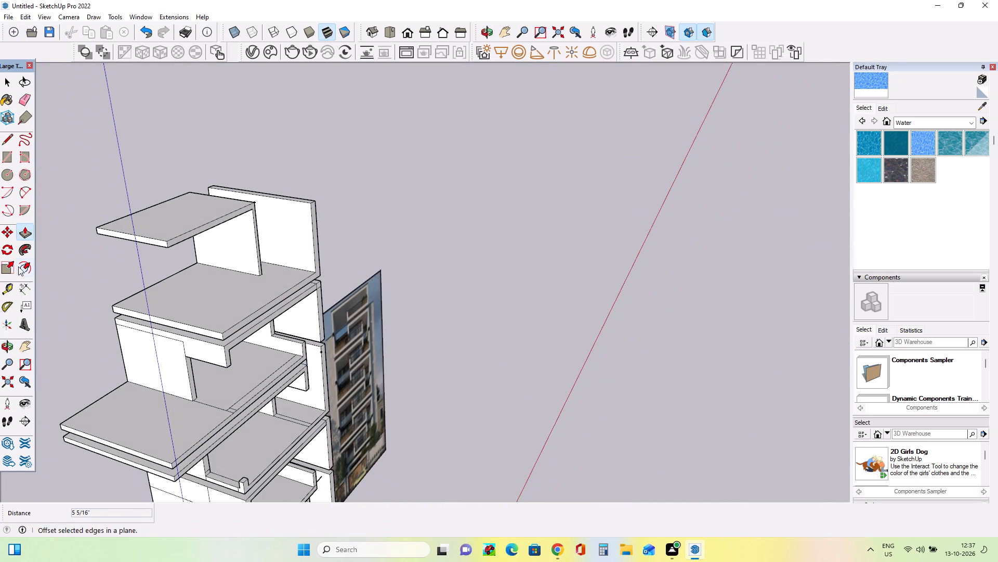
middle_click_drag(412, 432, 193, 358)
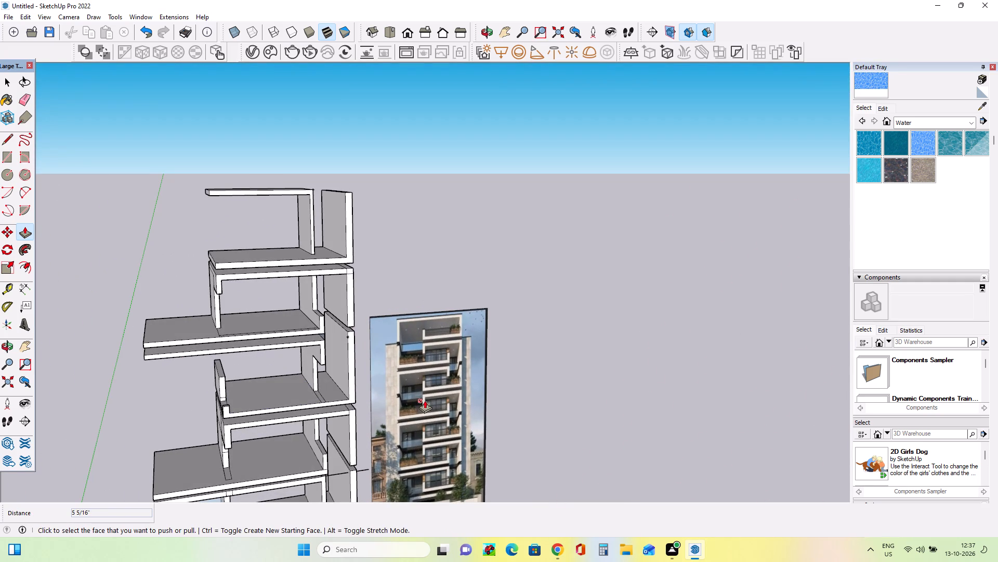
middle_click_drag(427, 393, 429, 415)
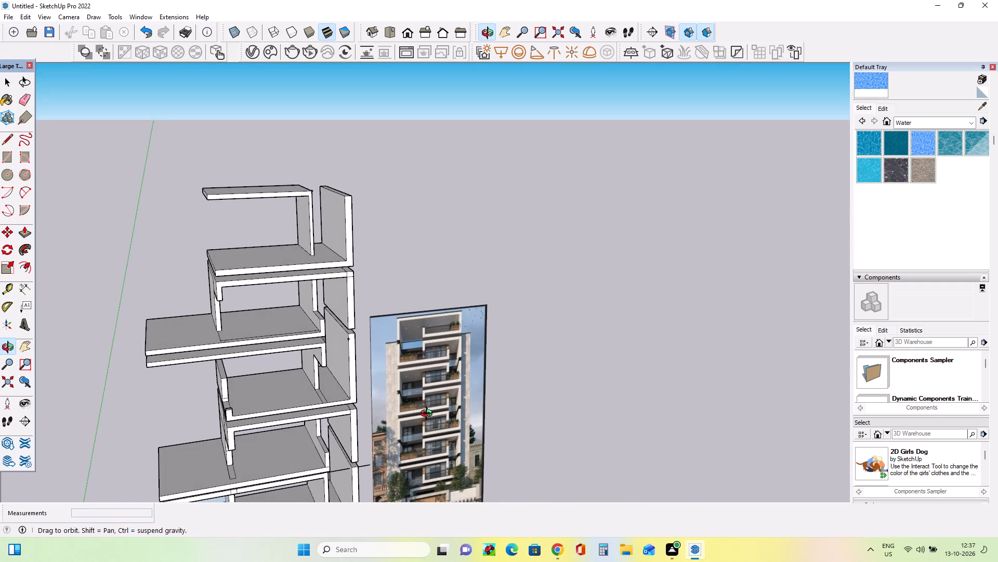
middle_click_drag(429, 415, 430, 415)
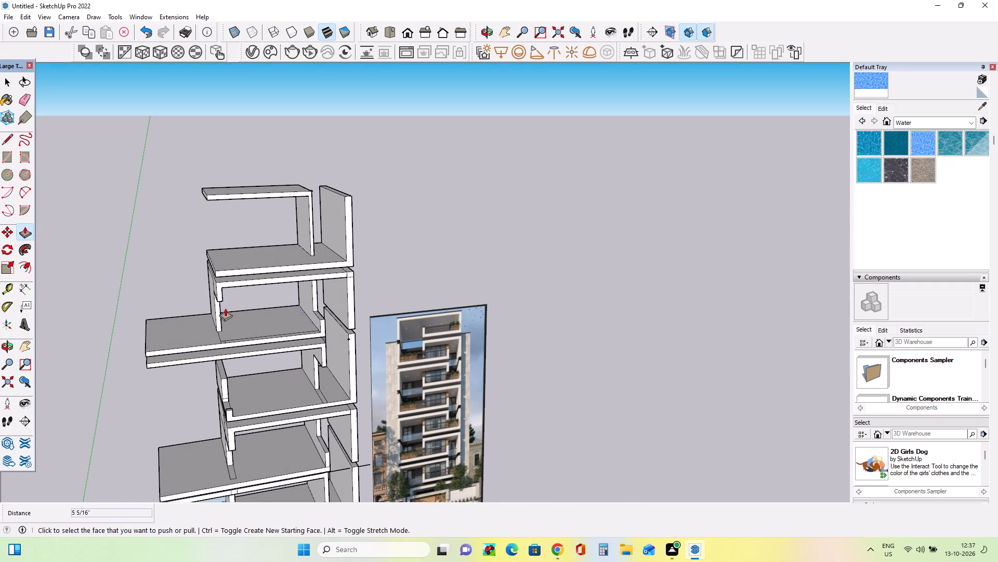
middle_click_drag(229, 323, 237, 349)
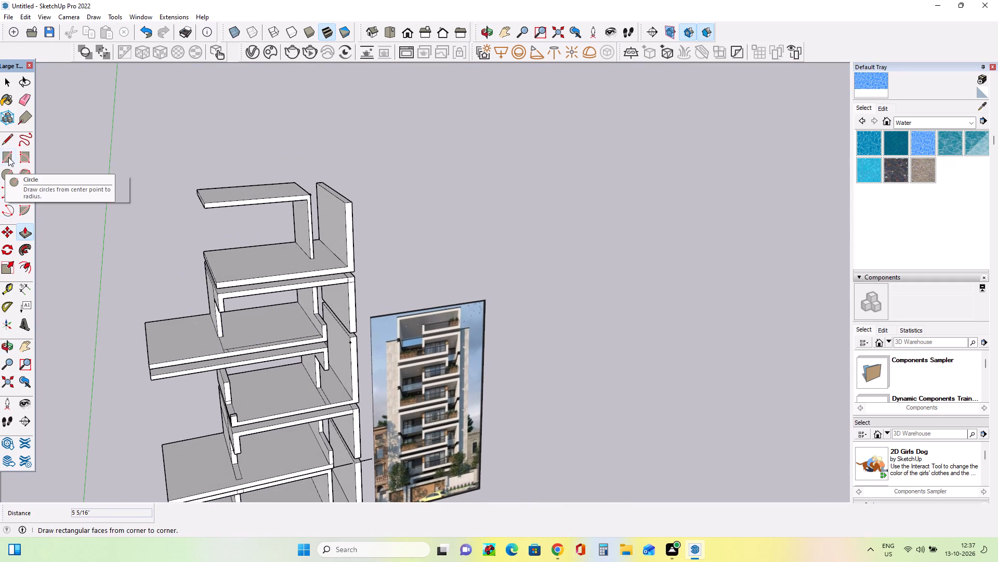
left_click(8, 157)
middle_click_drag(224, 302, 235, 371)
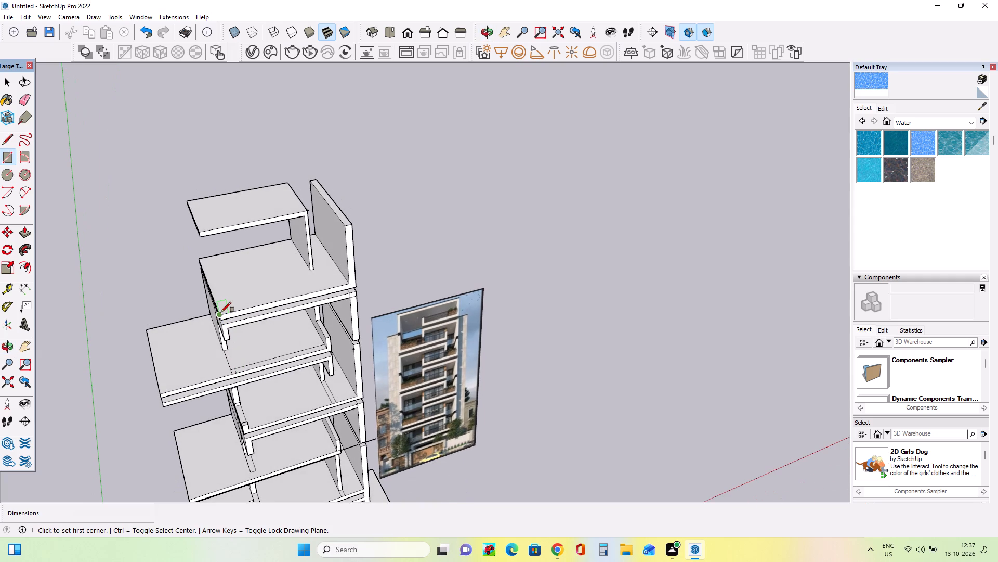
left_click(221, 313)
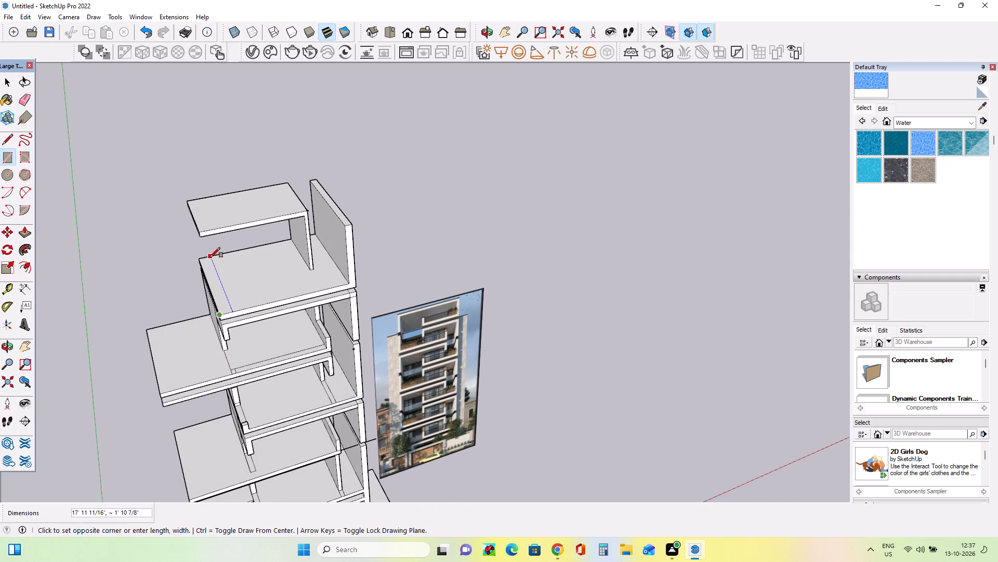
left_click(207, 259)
Draw a vertical alignment line from the small corner block two storeys down up past the top storey's floor slab.
middle_click_drag(258, 354, 249, 319)
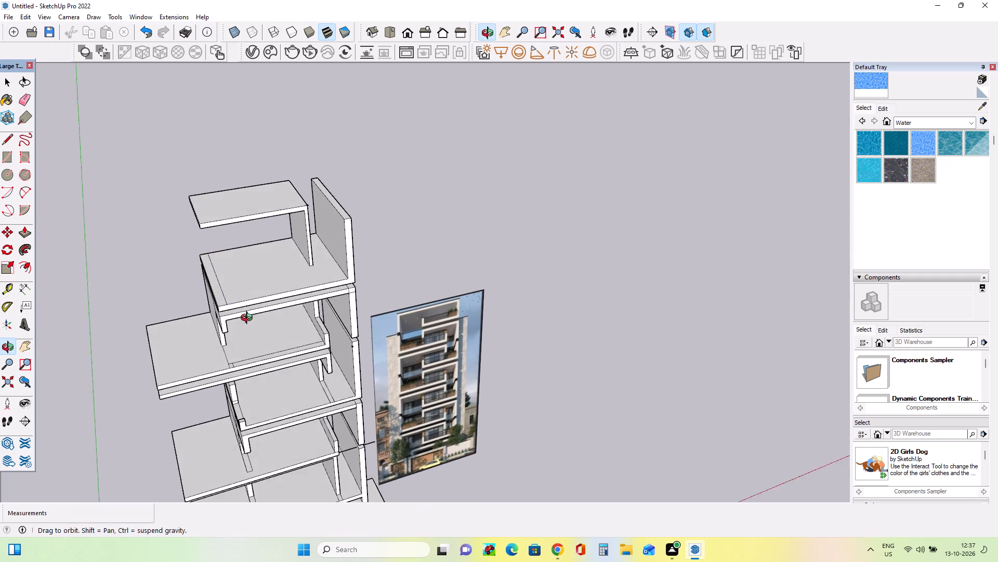
middle_click_drag(249, 319, 248, 306)
middle_click_drag(227, 355, 246, 386)
scroll(221, 318, "up", 3)
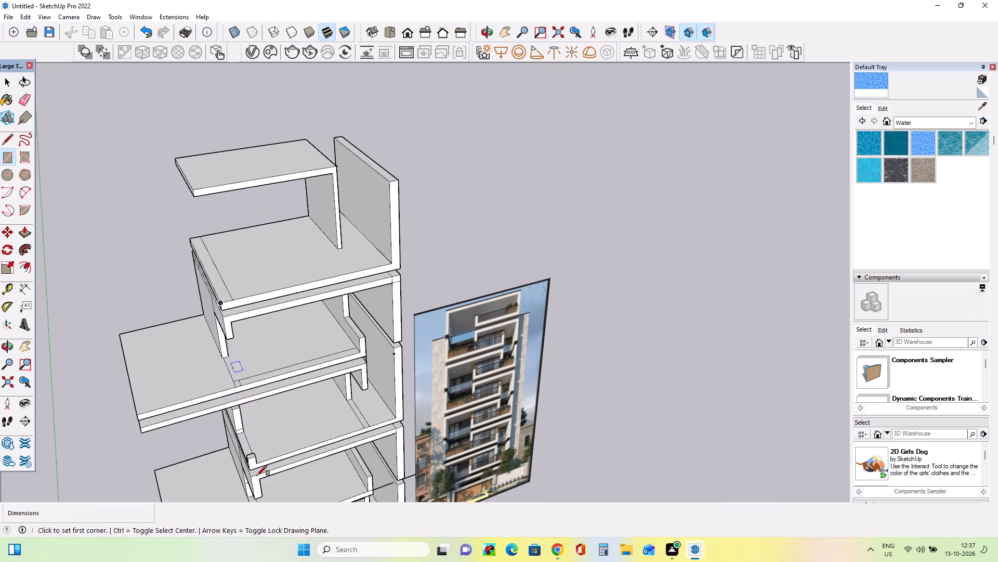
left_click(7, 136)
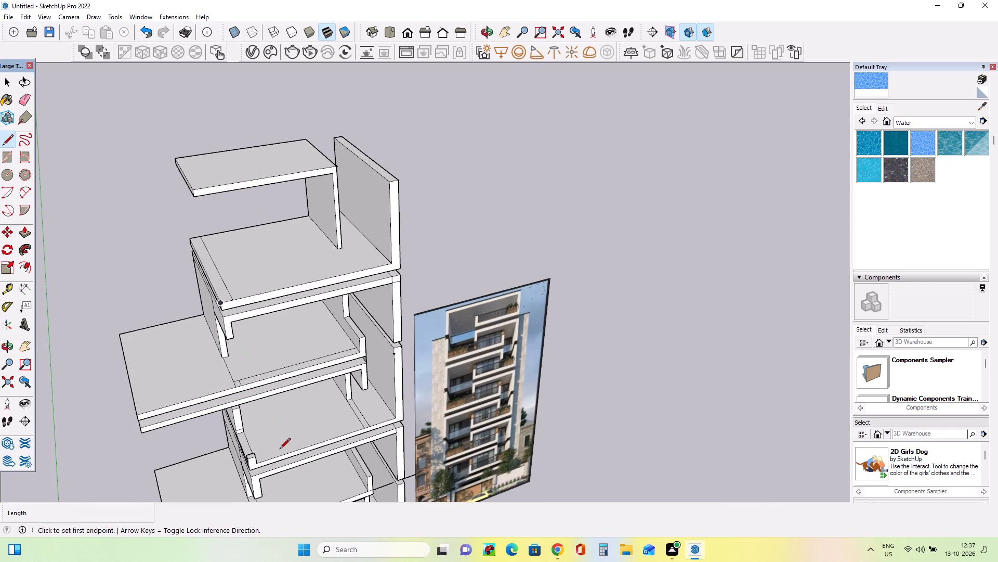
left_click(256, 467)
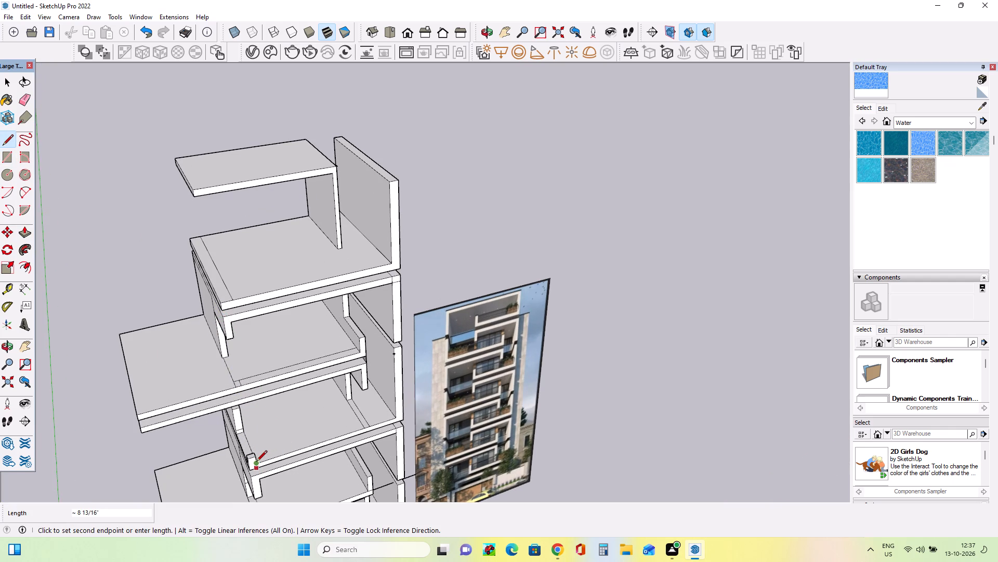
left_click(233, 285)
Draw a 17' 11 11/16" by about 11 15/16" rectangle on the top floor slab, from the vertical line to the far outer corner.
scroll(231, 353, "up", 3)
middle_click_drag(237, 361, 248, 379)
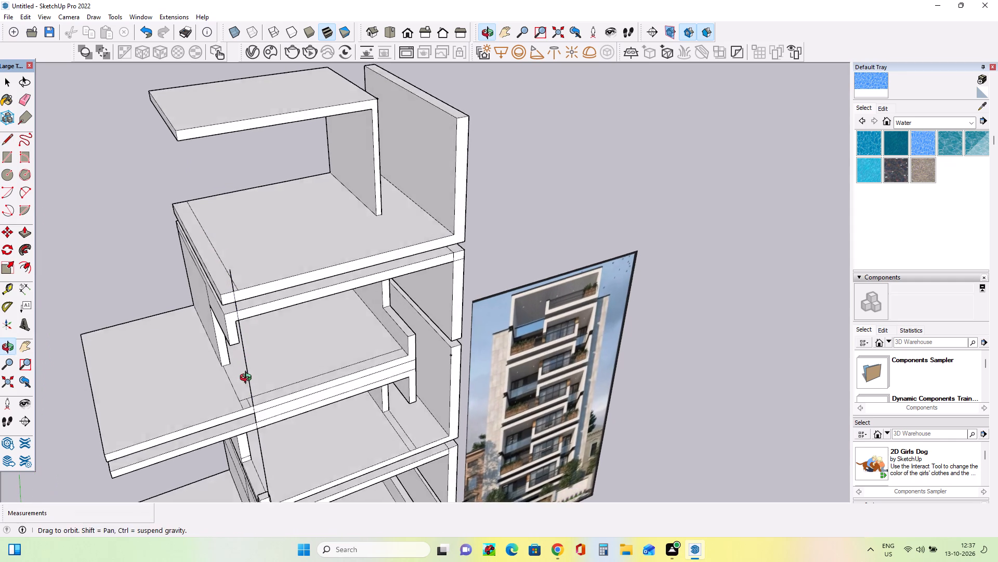
middle_click_drag(248, 379, 248, 380)
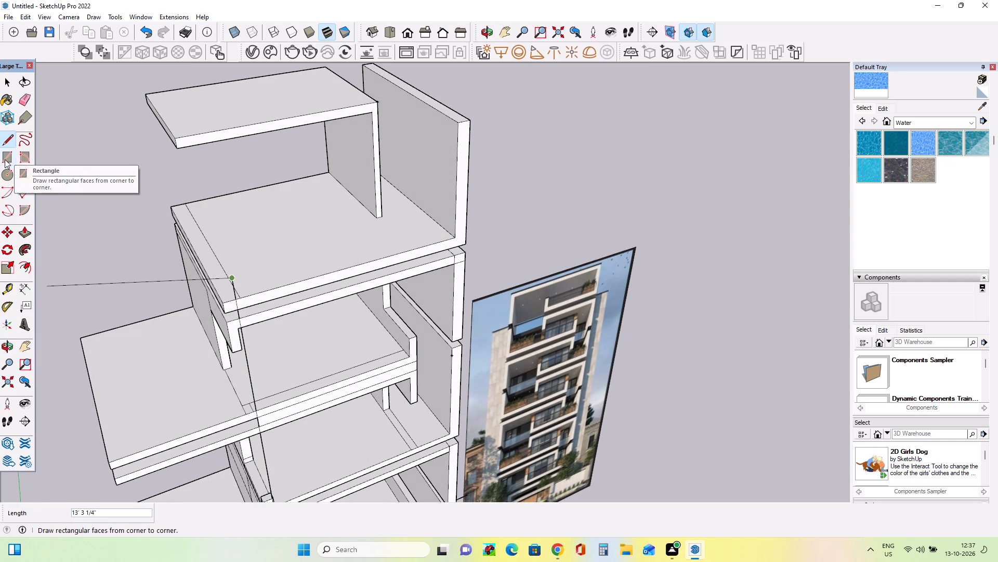
left_click(5, 159)
left_click(235, 298)
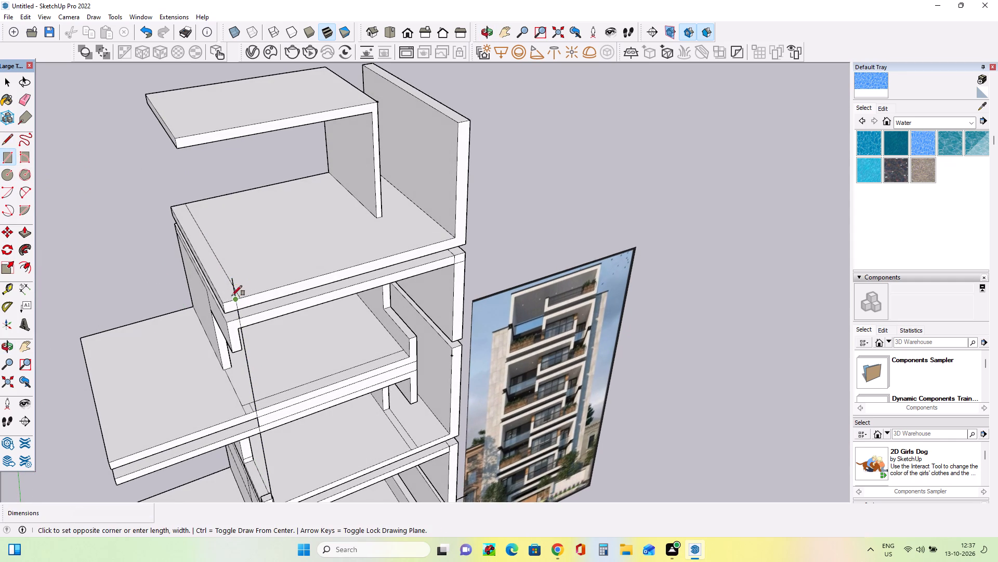
left_click(174, 205)
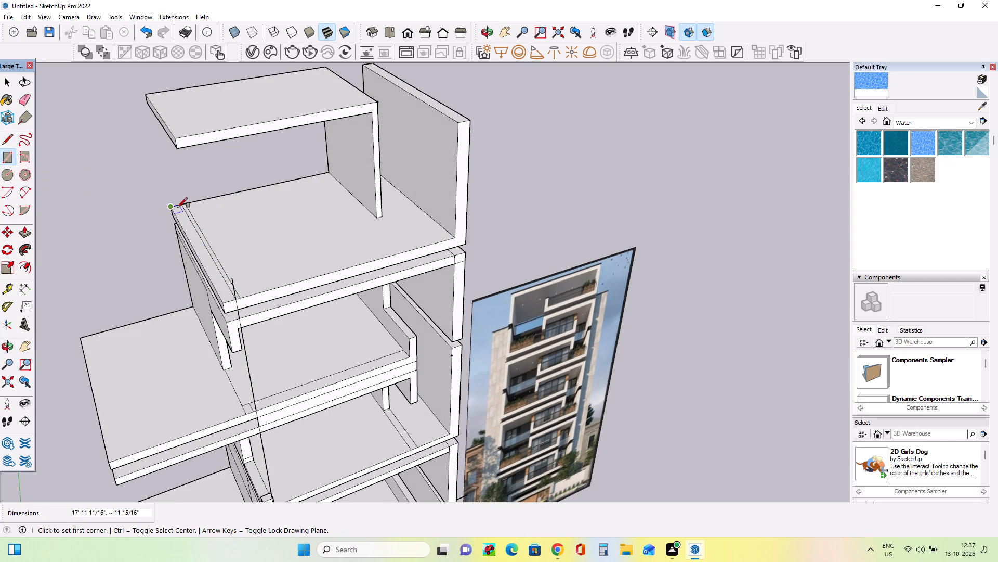
Erase the inner edge of the first, wider strip from the top storey's floor slab.
middle_click_drag(253, 301, 274, 331)
left_click(21, 99)
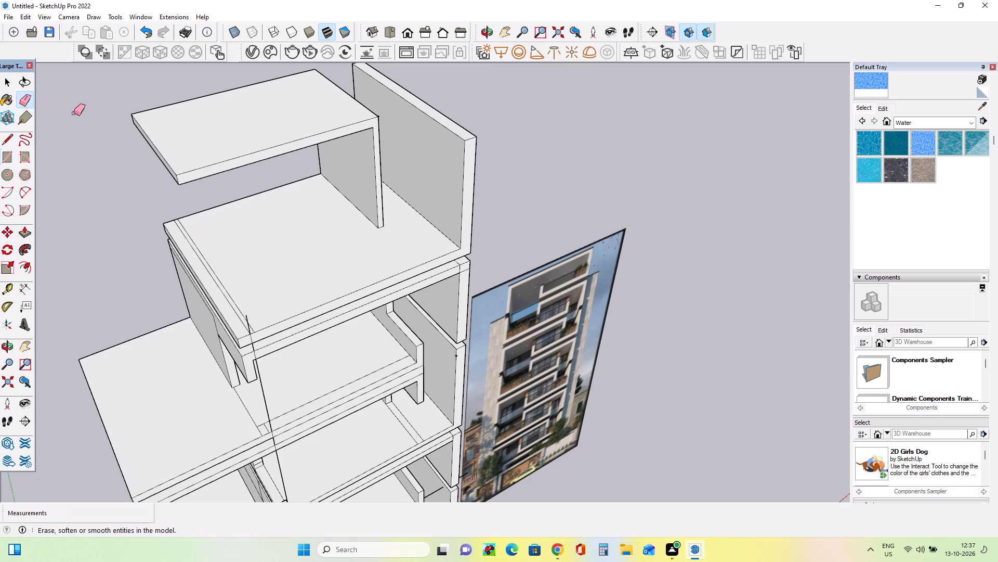
left_click(238, 305)
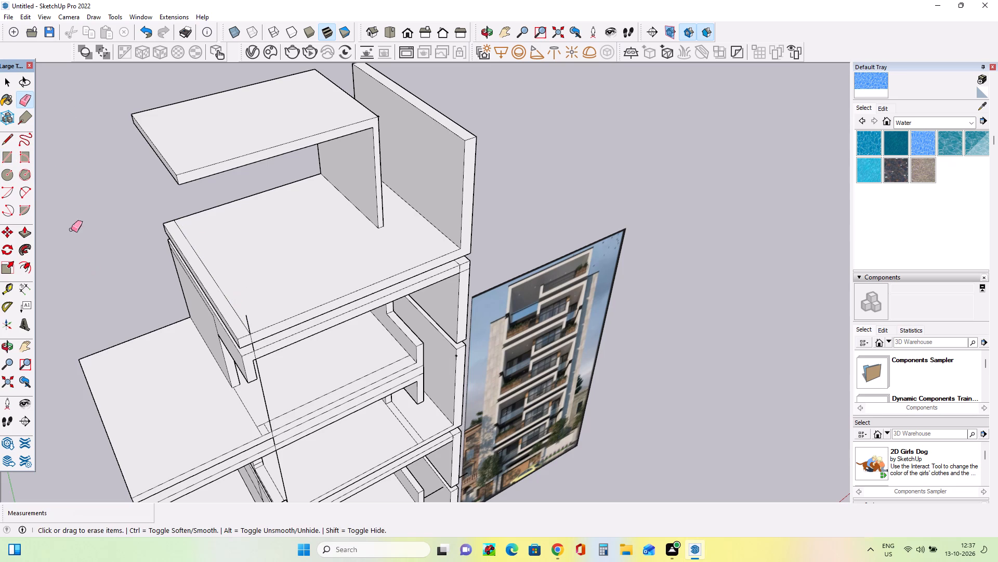
Draw a rectangle about 2' 2" long at the front end of the narrow strip on the top floor slab.
left_click(8, 154)
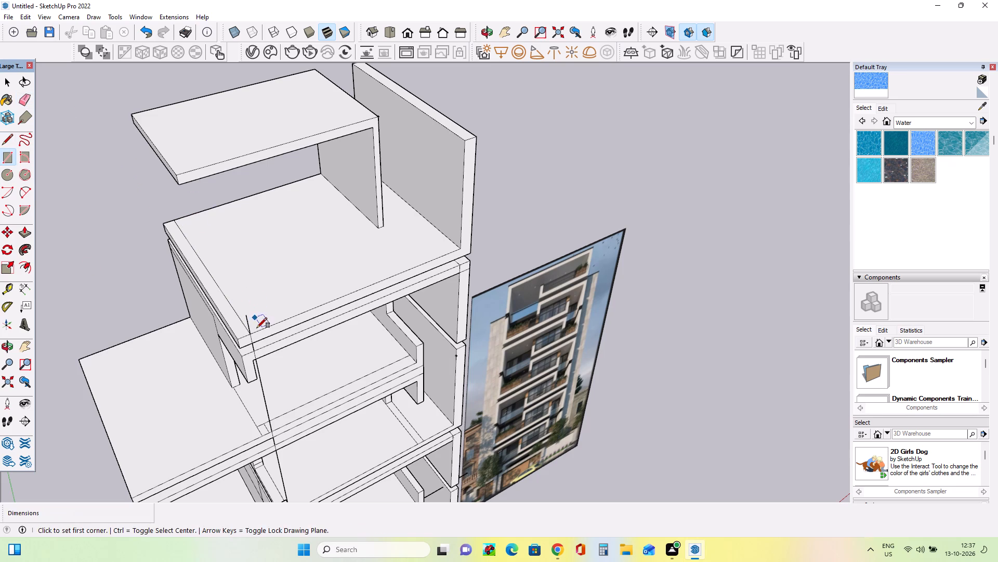
left_click(252, 335)
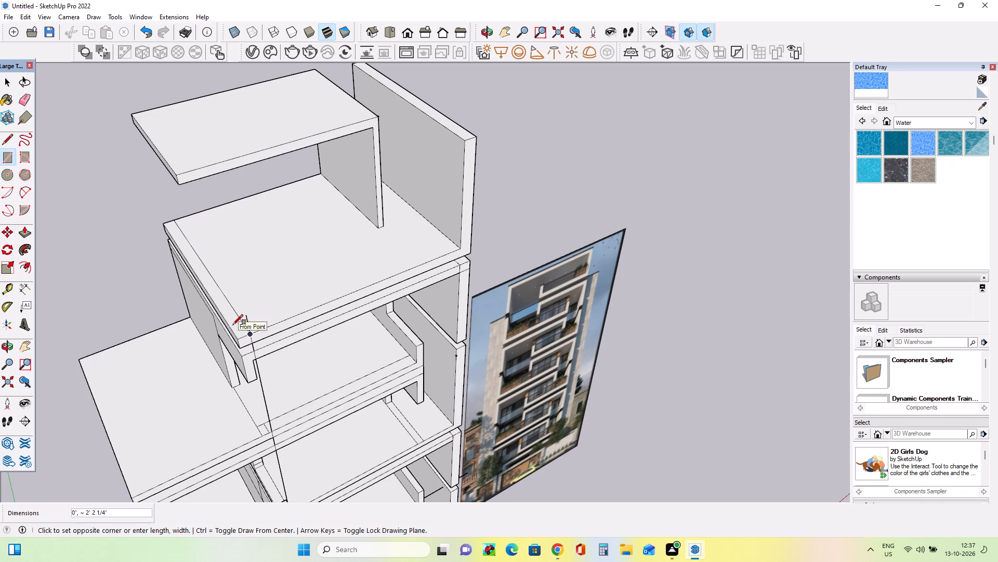
left_click(233, 326)
Draw an 11' 4 13/16" long rectangle across the strip's width on its rear part, ending at the slab's far outer corner.
middle_click_drag(270, 360, 351, 354)
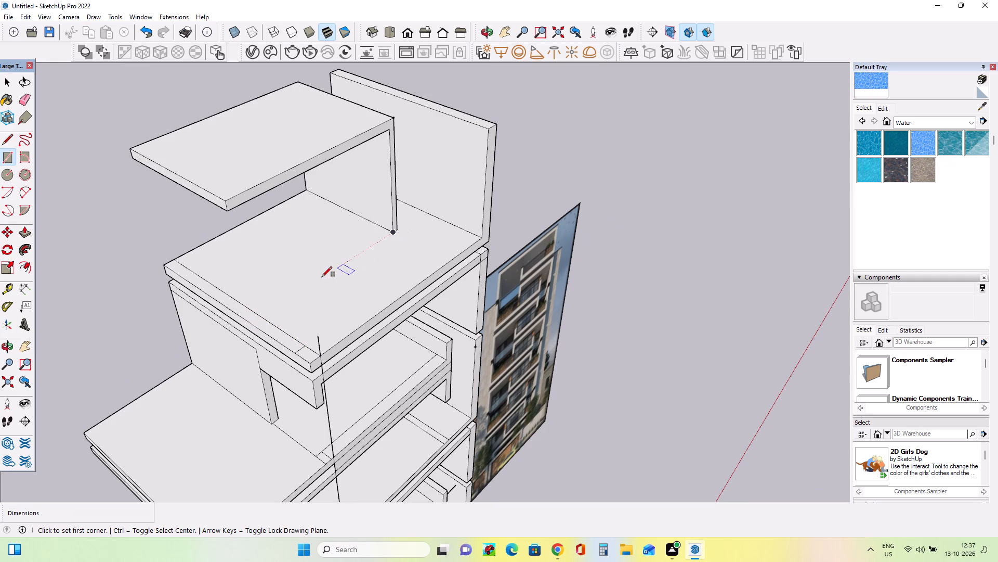
left_click(262, 317)
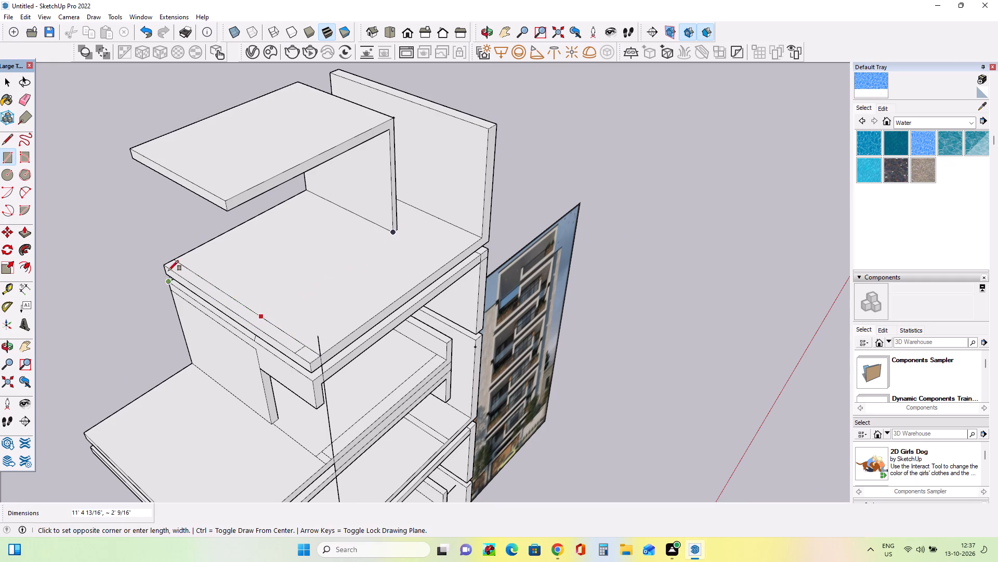
left_click(166, 266)
Push/Pull the small rectangle at the strip's front end about 1' 4 7/16" up into a corner block.
middle_click_drag(336, 397, 305, 404)
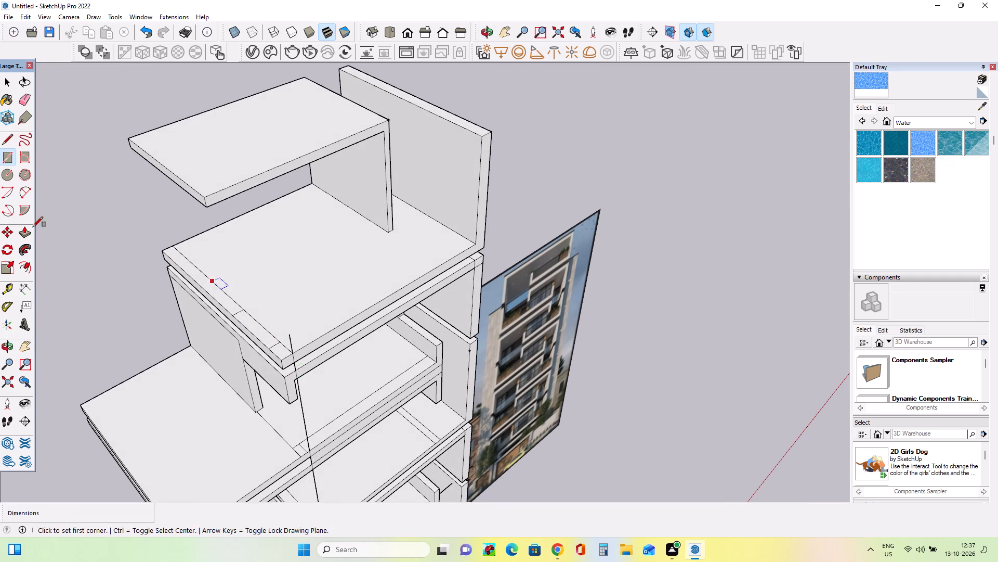
left_click(24, 238)
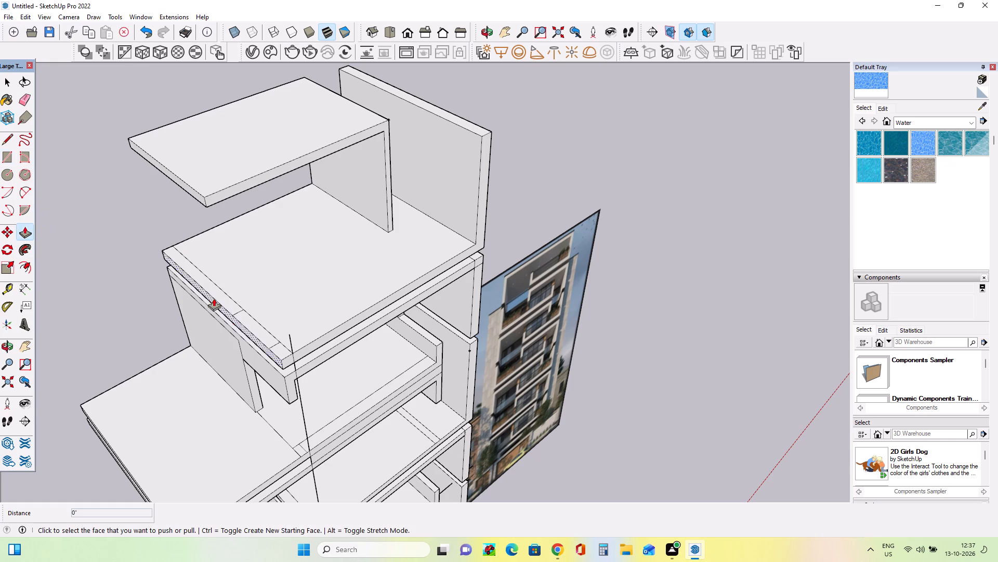
left_click(281, 346)
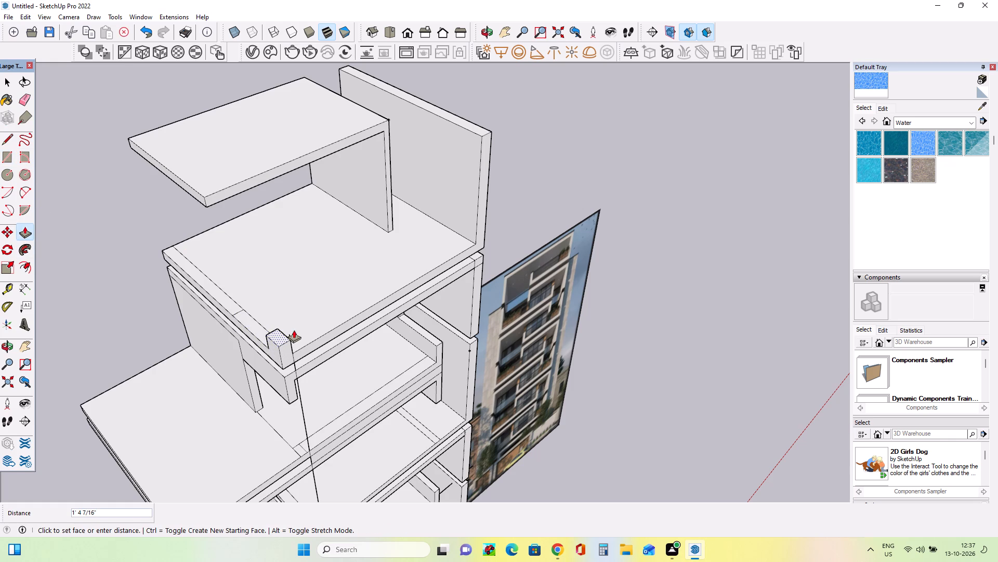
left_click(294, 330)
Push/Pull the strip's rear rectangle about 9' 11 5/16" up into a side wall reaching the roof slab.
left_click(224, 298)
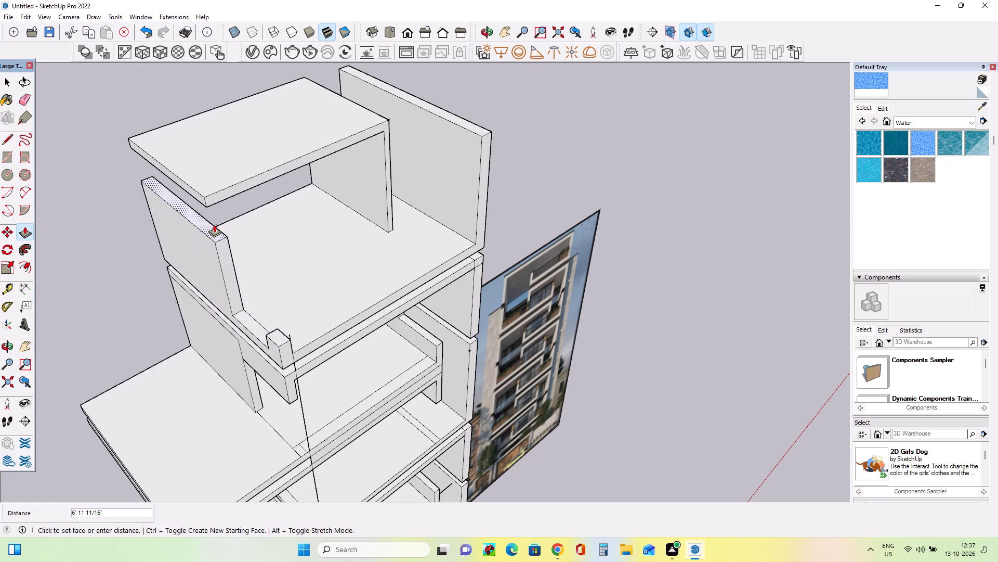
left_click(211, 197)
Compare the model's upper storeys with the reference photo, examining the top roof, side walls and projecting balconies closely.
middle_click_drag(320, 336, 270, 178)
scroll(320, 287, "down", 2)
scroll(242, 414, "up", 3)
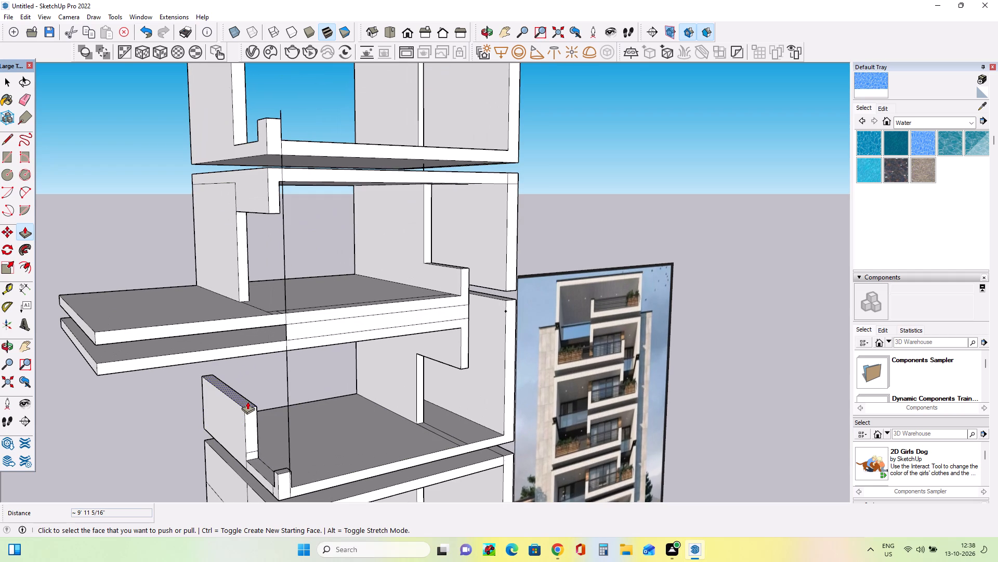
middle_click_drag(386, 398, 281, 415)
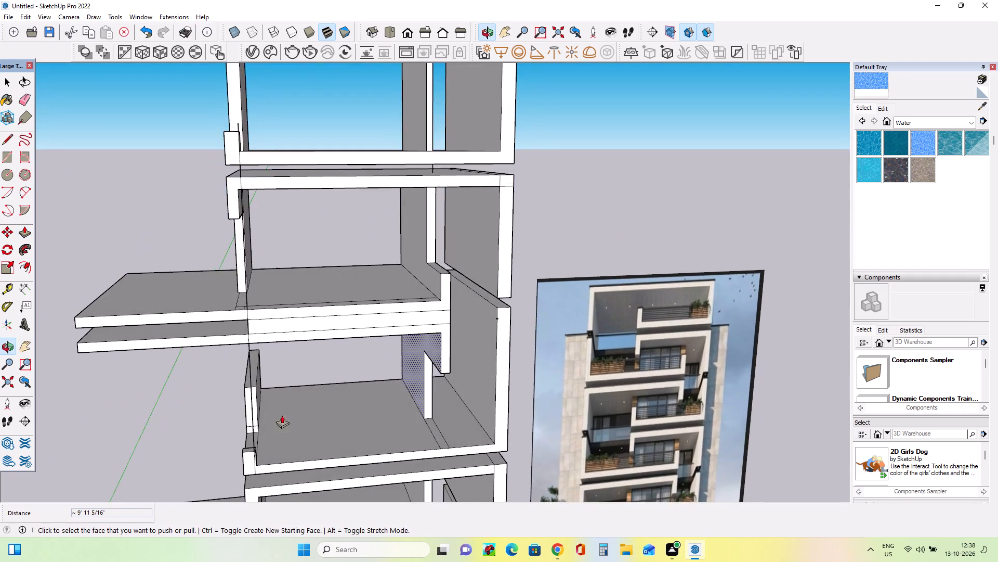
scroll(291, 414, "down", 6)
middle_click_drag(291, 414, 326, 448)
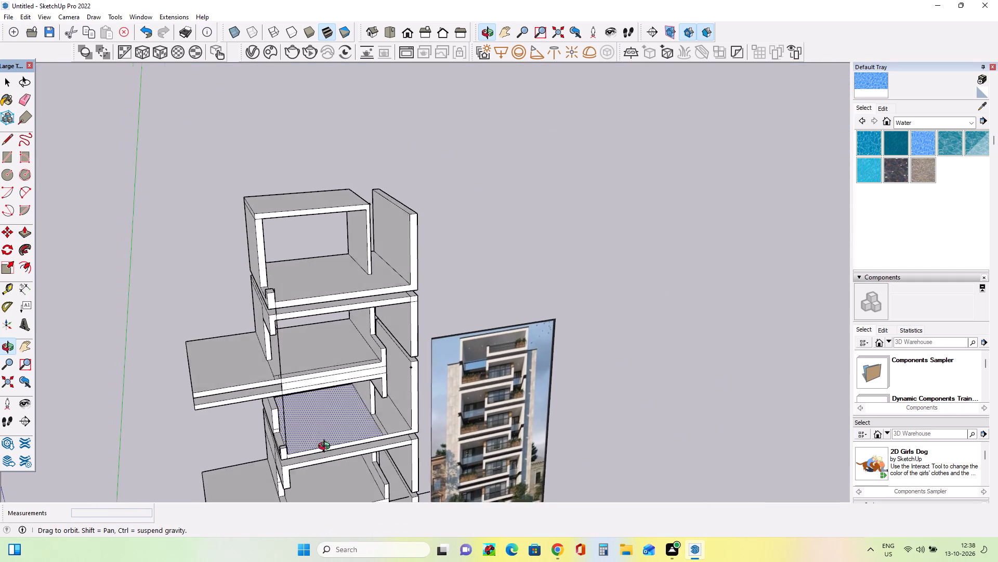
middle_click_drag(326, 448, 303, 416)
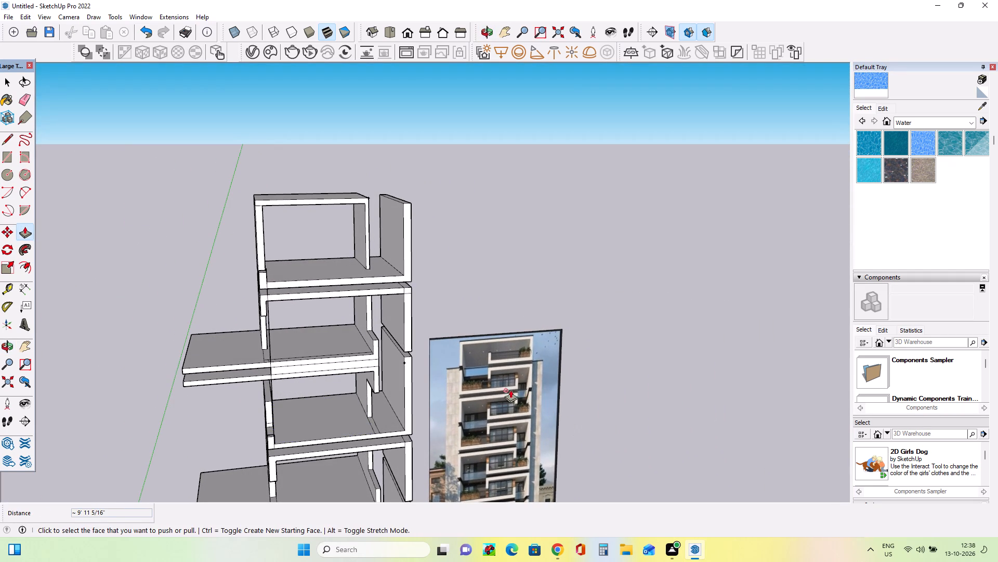
middle_click_drag(483, 389, 493, 413)
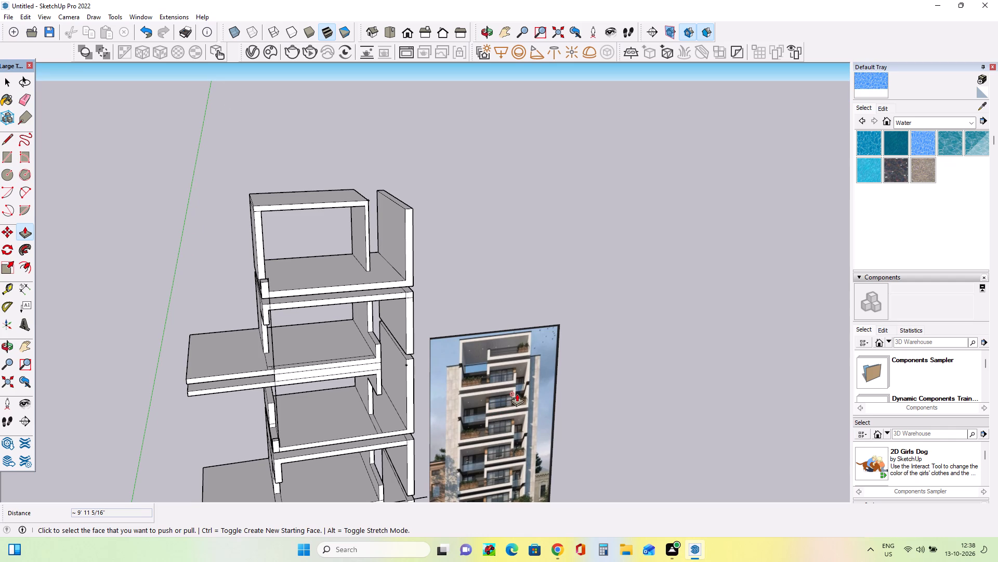
scroll(493, 408, "up", 5)
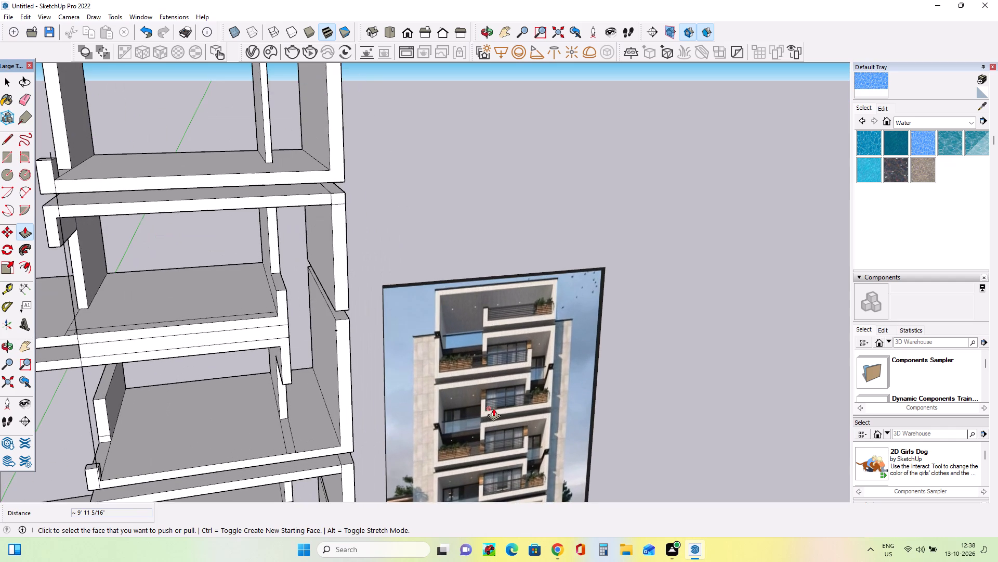
middle_click(492, 403)
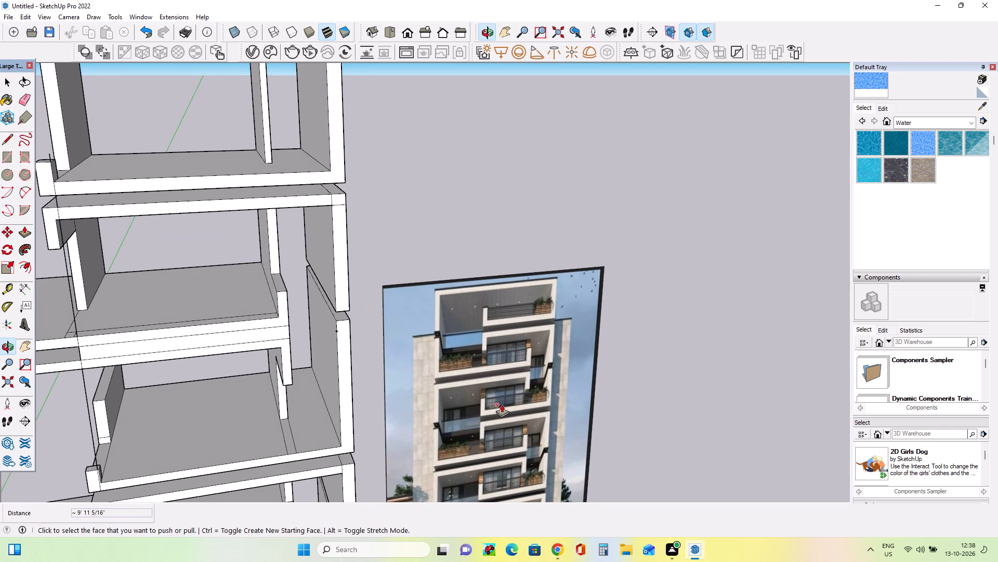
Push/Pull the roof slab's end face outward about 10' 9 13/16" so it overhangs the side wall.
scroll(507, 410, "down", 4)
middle_click_drag(273, 352, 354, 373)
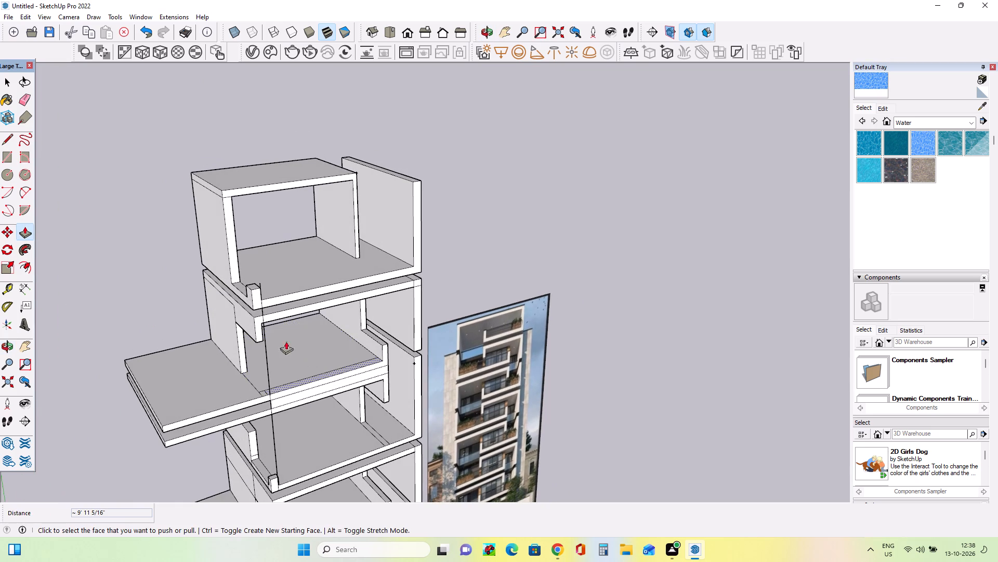
left_click(218, 191)
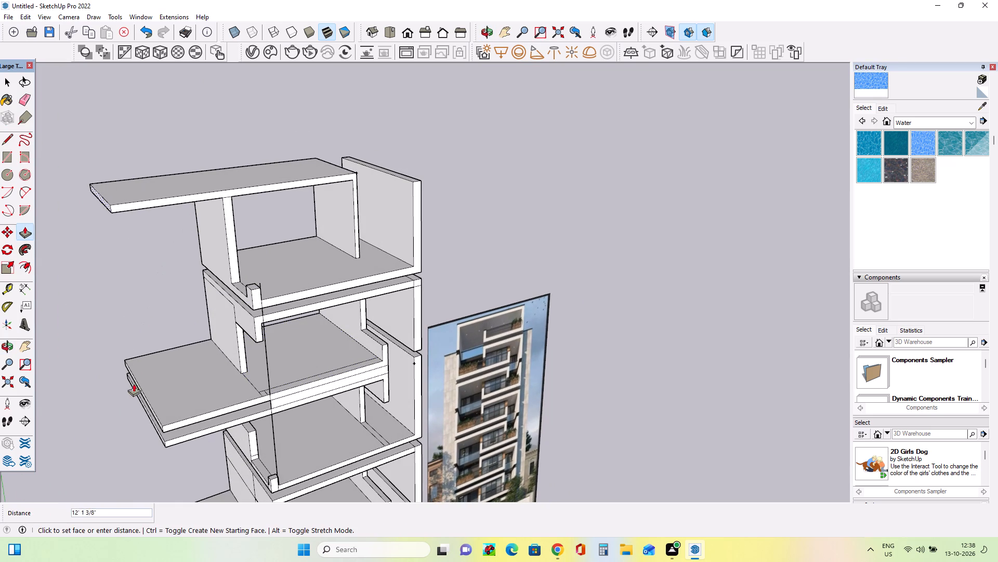
left_click(144, 398)
Compare the top storey's extended roof and balcony edges with the reference photo, examining the photo's upper floors closely.
middle_click_drag(218, 398, 156, 377)
middle_click_drag(264, 340, 262, 353)
scroll(495, 412, "up", 3)
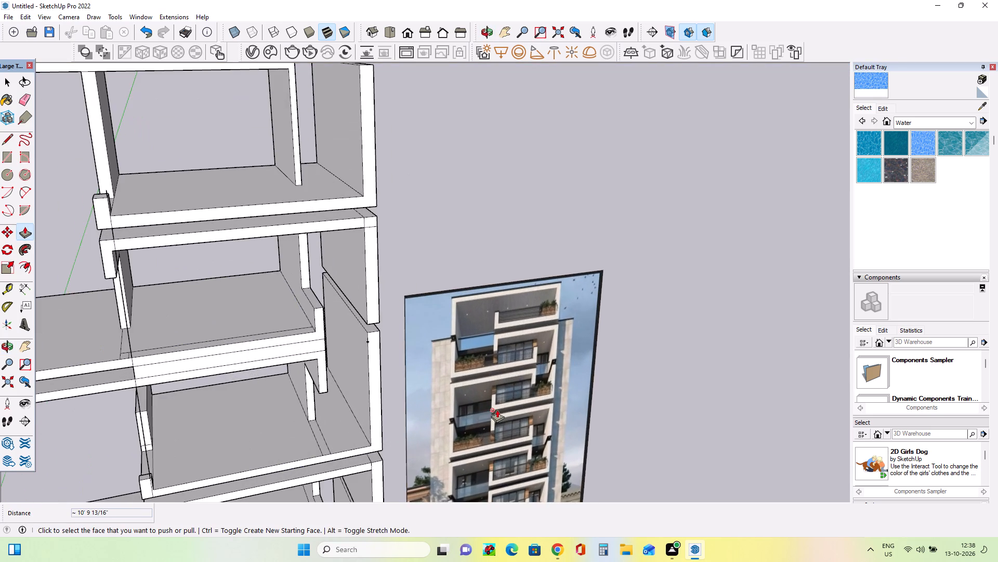
scroll(497, 410, "down", 2)
scroll(531, 412, "up", 3)
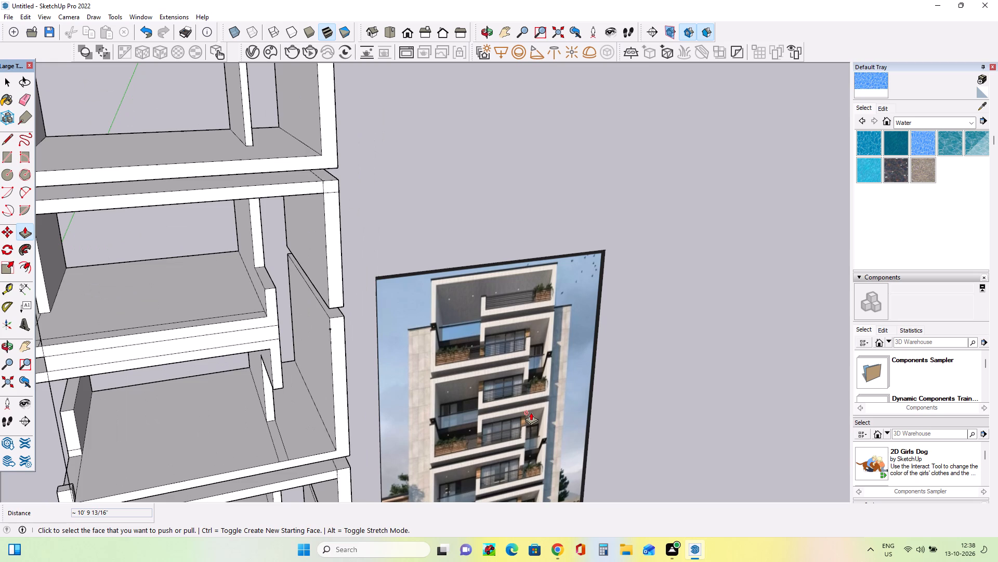
scroll(531, 412, "down", 2)
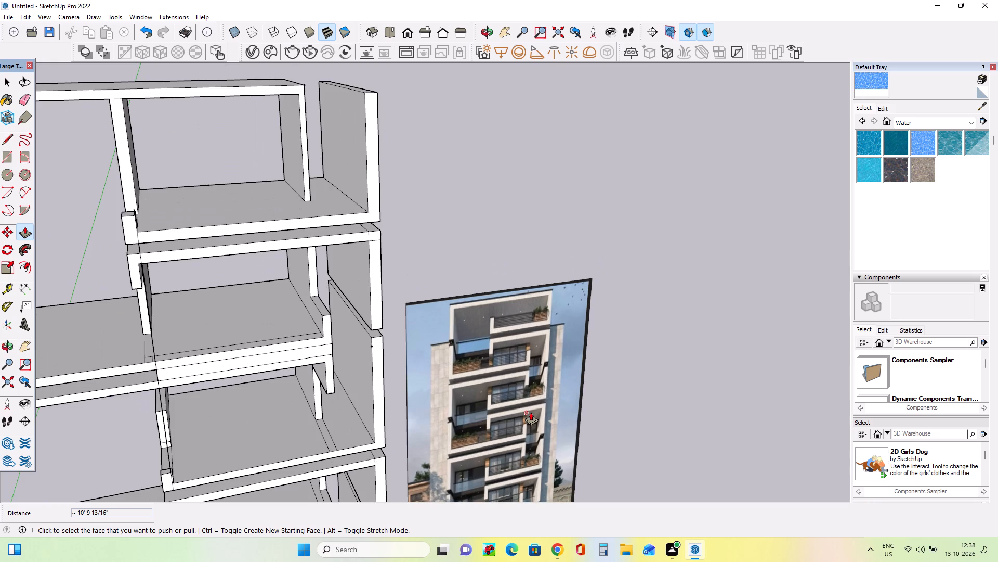
middle_click_drag(531, 412, 533, 417)
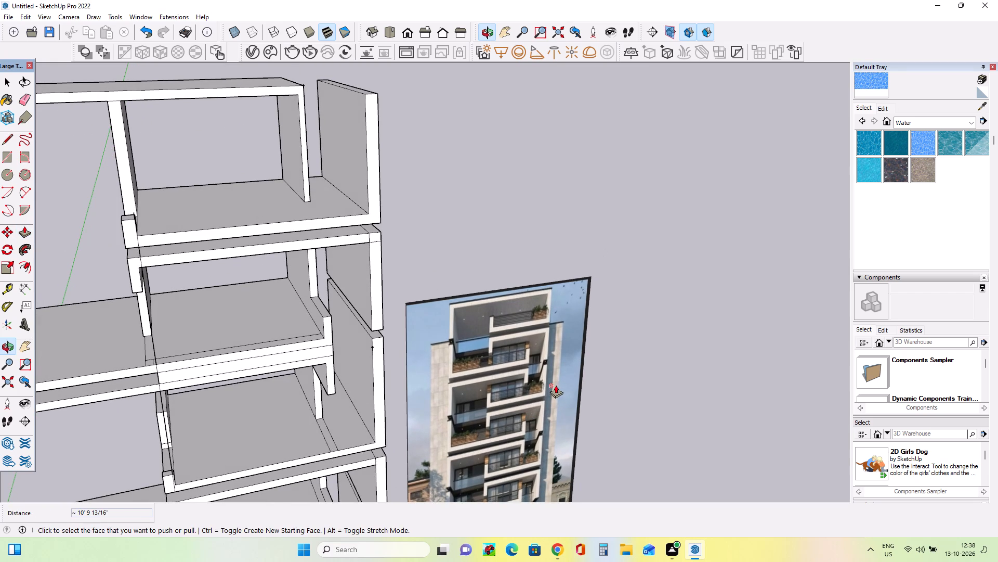
scroll(556, 385, "down", 3)
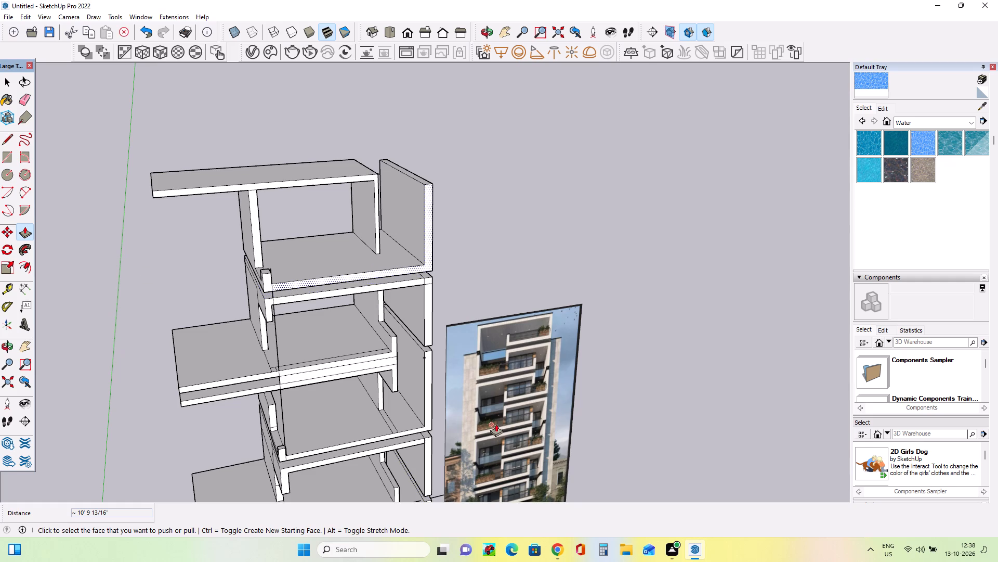
scroll(541, 411, "up", 10)
scroll(525, 377, "down", 1)
scroll(526, 378, "up", 5)
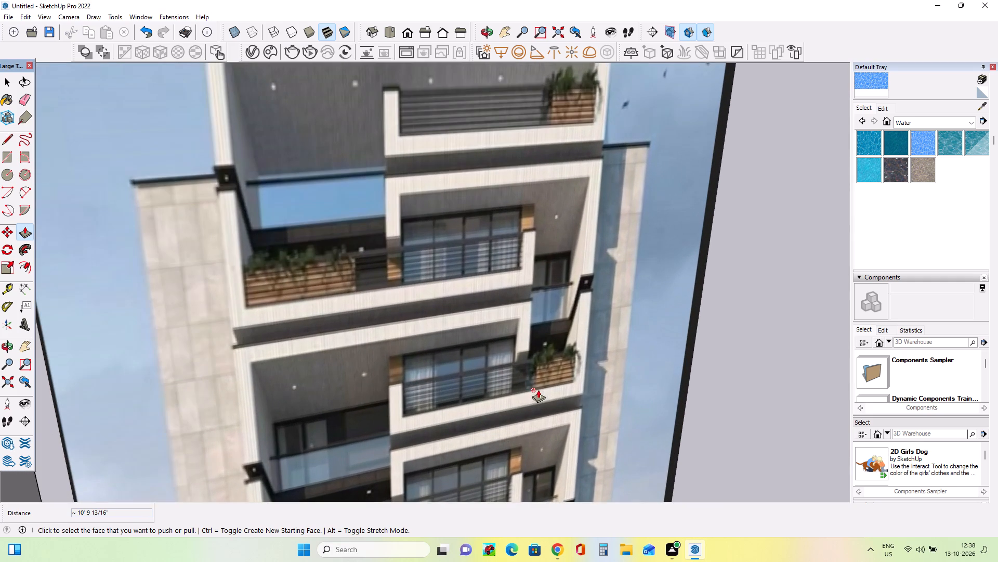
scroll(538, 390, "down", 3)
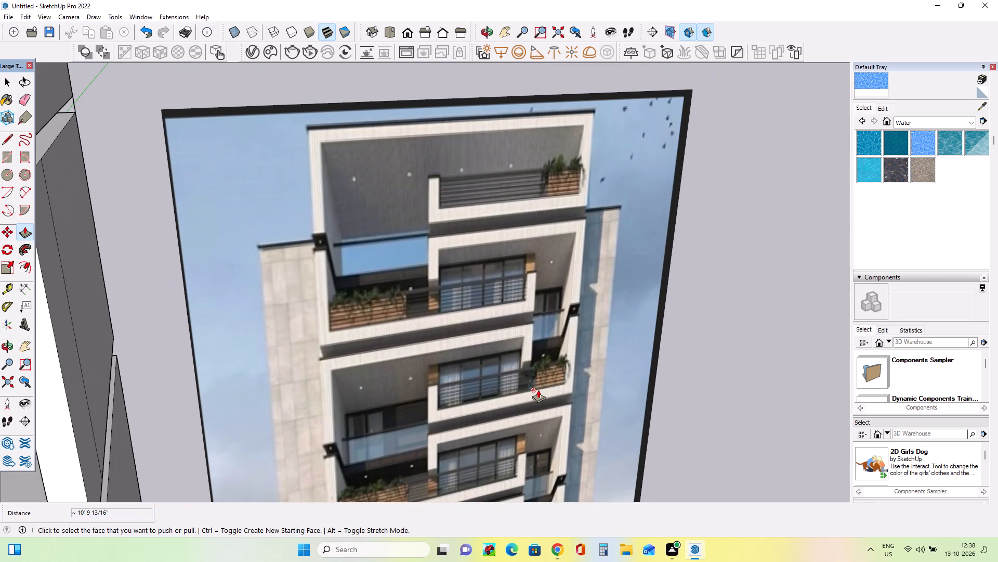
scroll(538, 390, "down", 8)
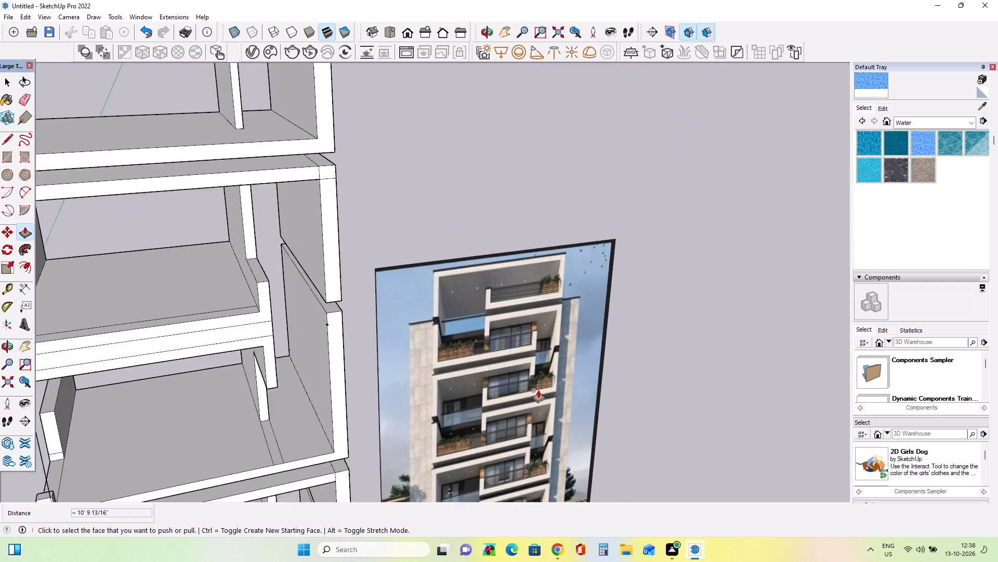
scroll(538, 390, "down", 4)
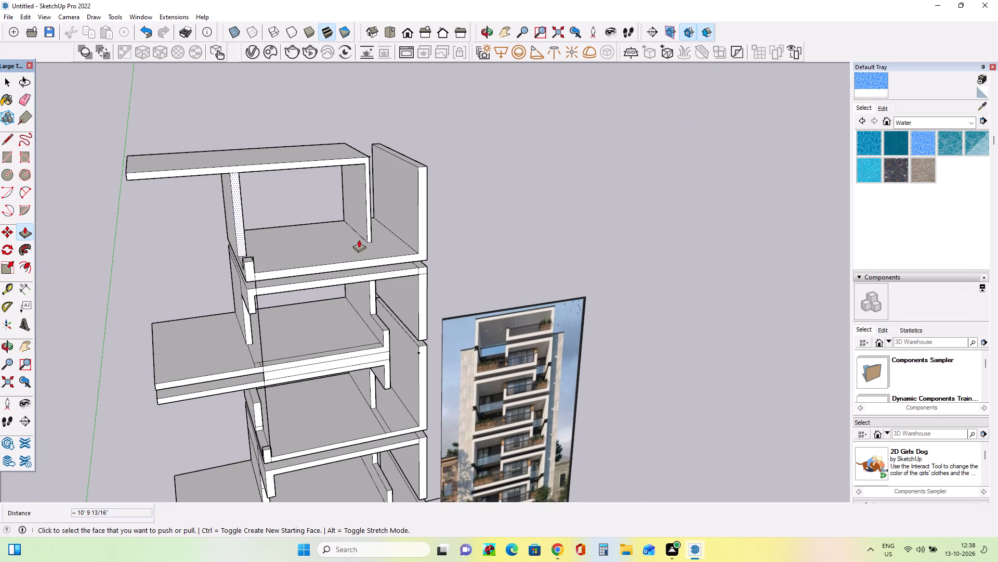
Push/Pull the inner face of the top storey's side wall nearest the tall outer wall by about 3 7/16".
left_click(358, 222)
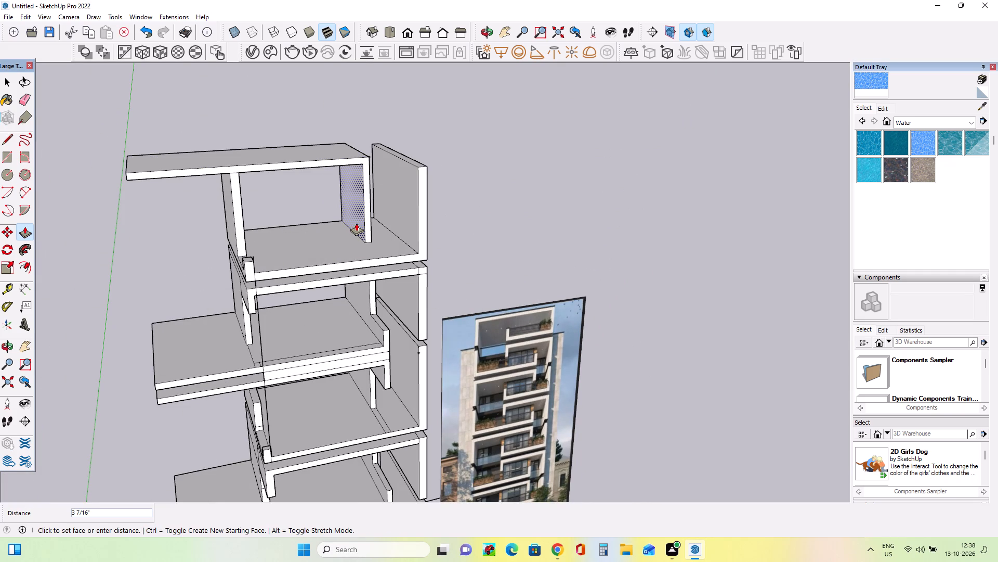
left_click(356, 223)
middle_click_drag(396, 259, 373, 259)
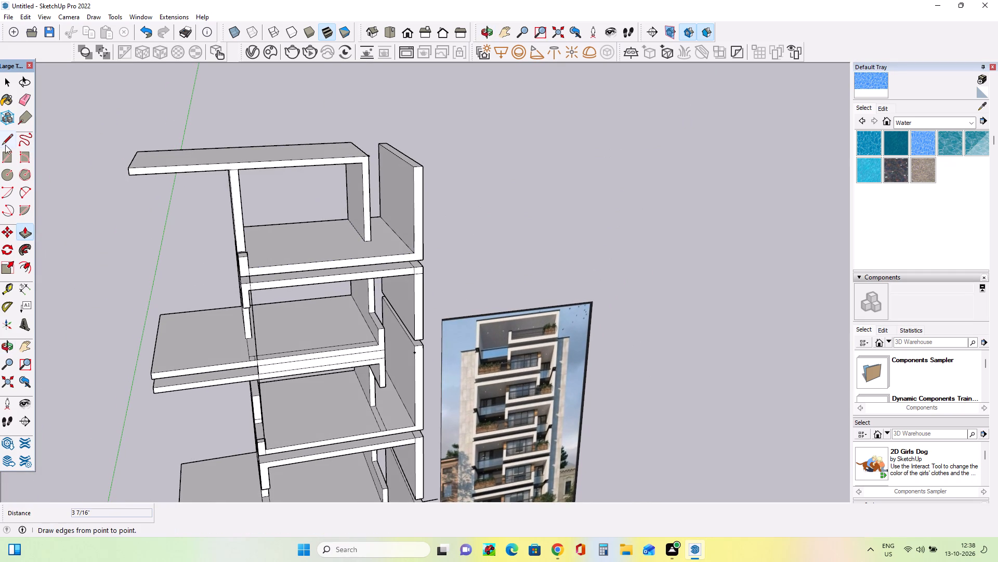
Draw a line about 9 15/16" long across that wall's front face, a short way below the roof slab.
left_click(5, 145)
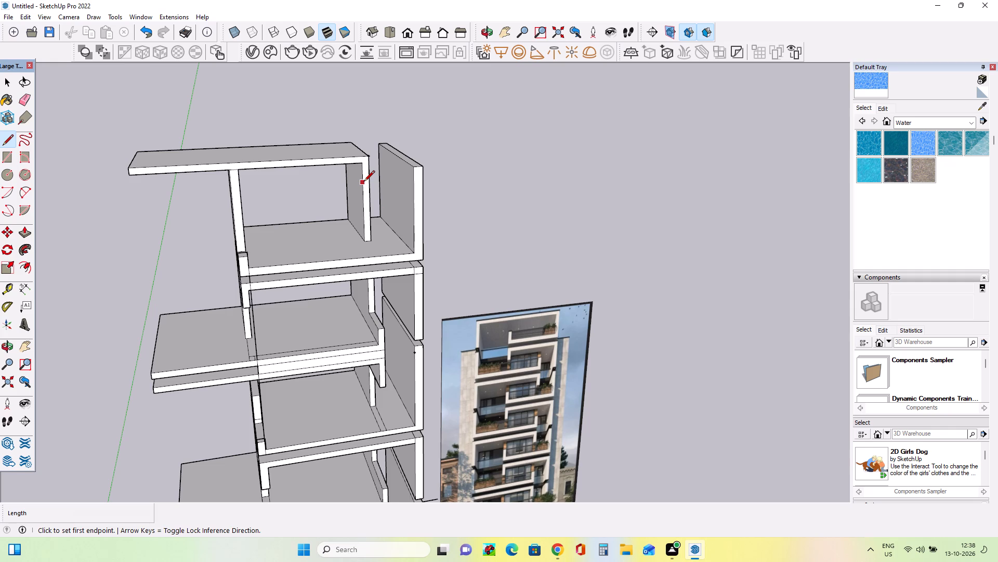
left_click(364, 182)
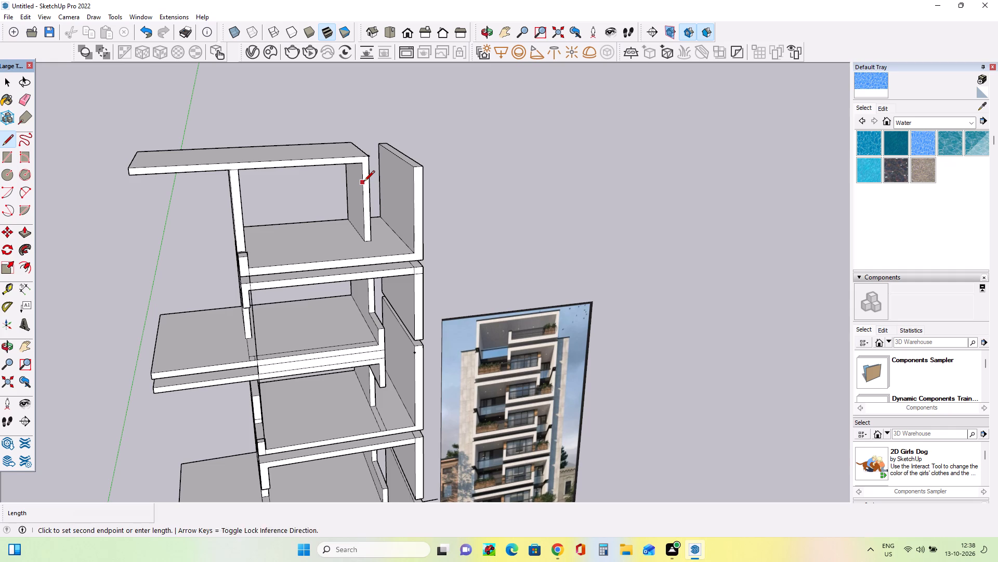
left_click(372, 182)
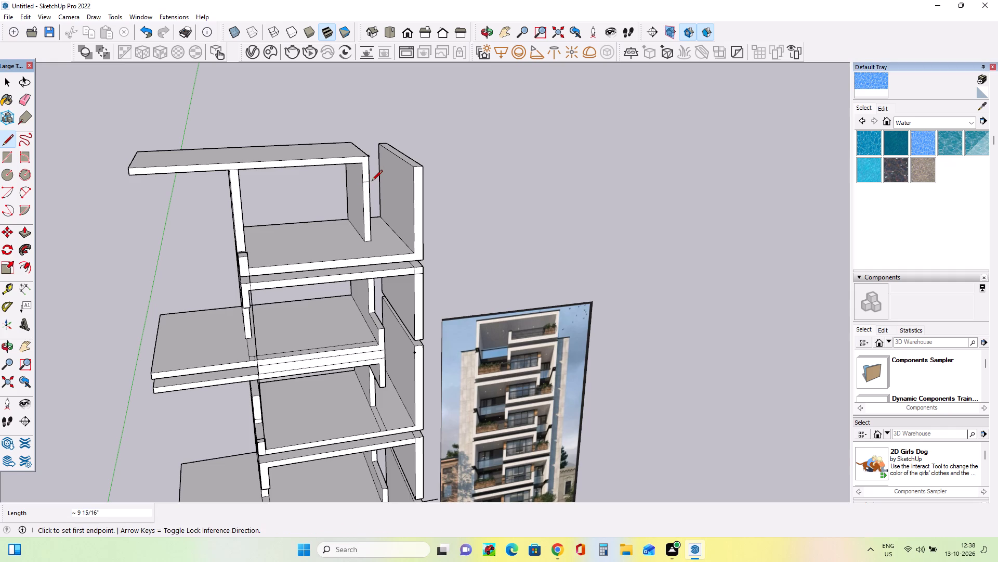
Draw a vertical line about 29' long from the lower projecting balcony's bottom front corner up to roof slab height.
middle_click_drag(400, 249, 426, 190)
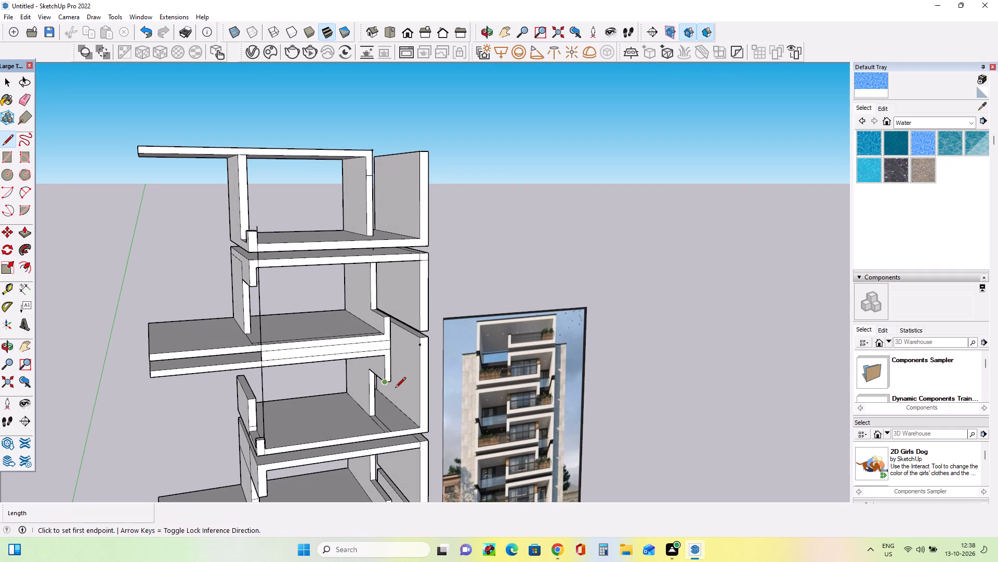
middle_click_drag(392, 374, 388, 403)
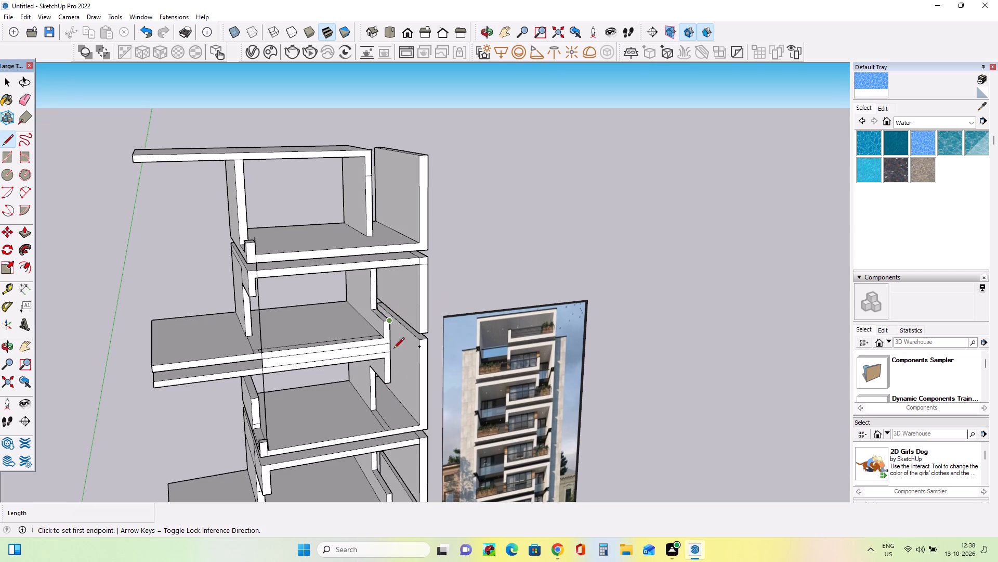
middle_click_drag(395, 402, 376, 397)
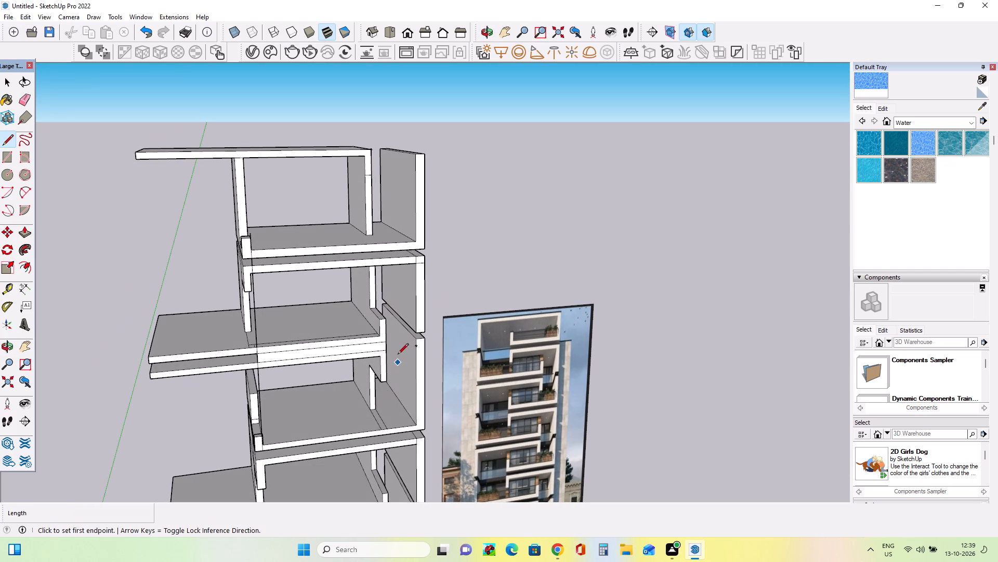
left_click(7, 140)
left_click(386, 384)
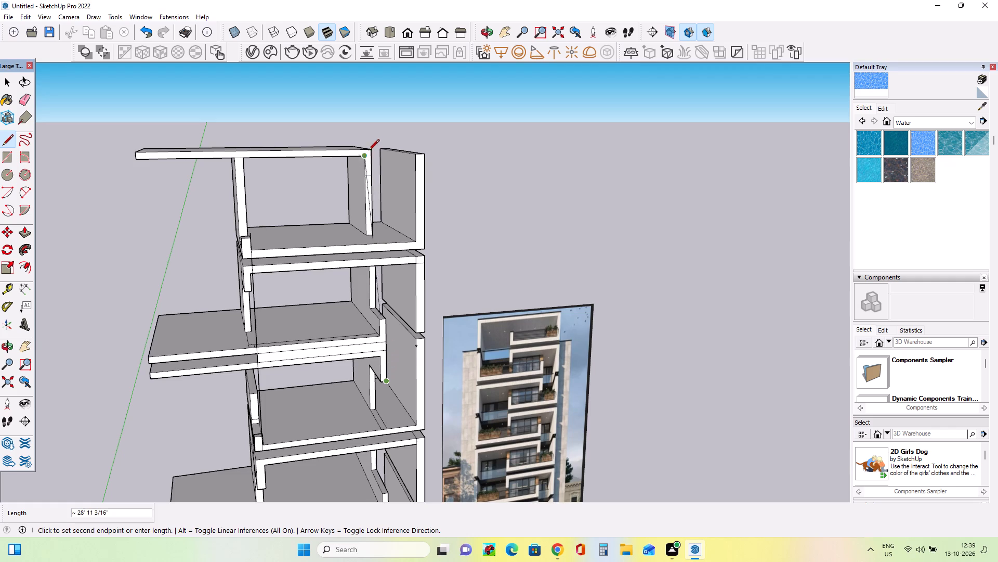
left_click(374, 142)
Push/Pull the front face of the roof slab and its upper wall section forward 6' 6 7/8" to the vertical line.
middle_click_drag(396, 251, 421, 338)
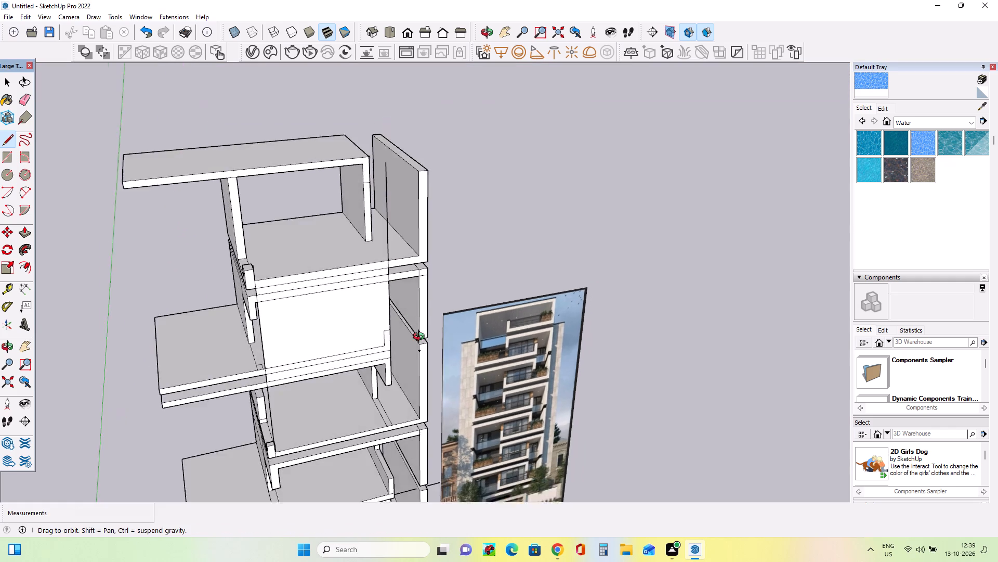
middle_click_drag(421, 338, 432, 375)
middle_click_drag(381, 339, 372, 334)
middle_click_drag(361, 348, 330, 332)
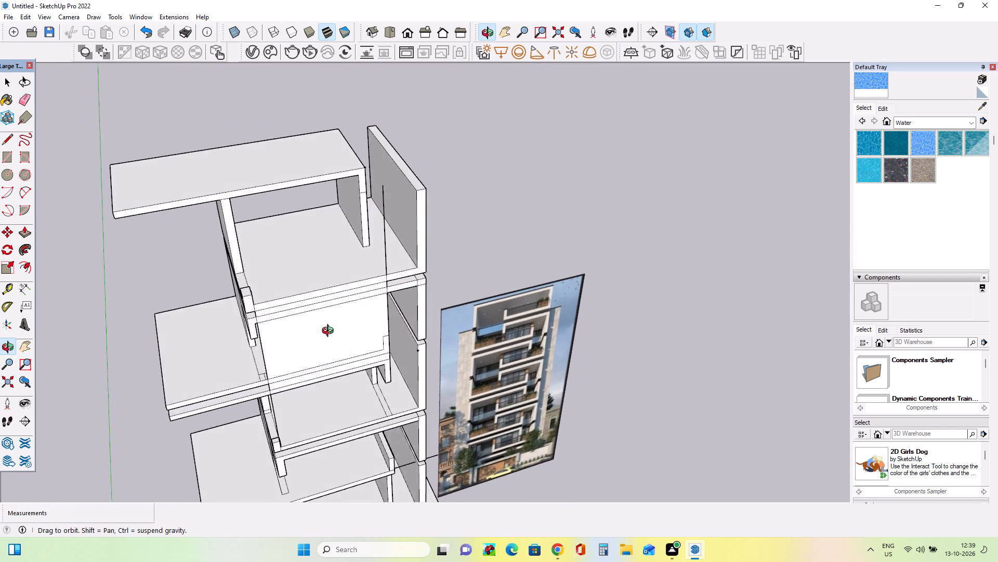
middle_click_drag(330, 332, 265, 296)
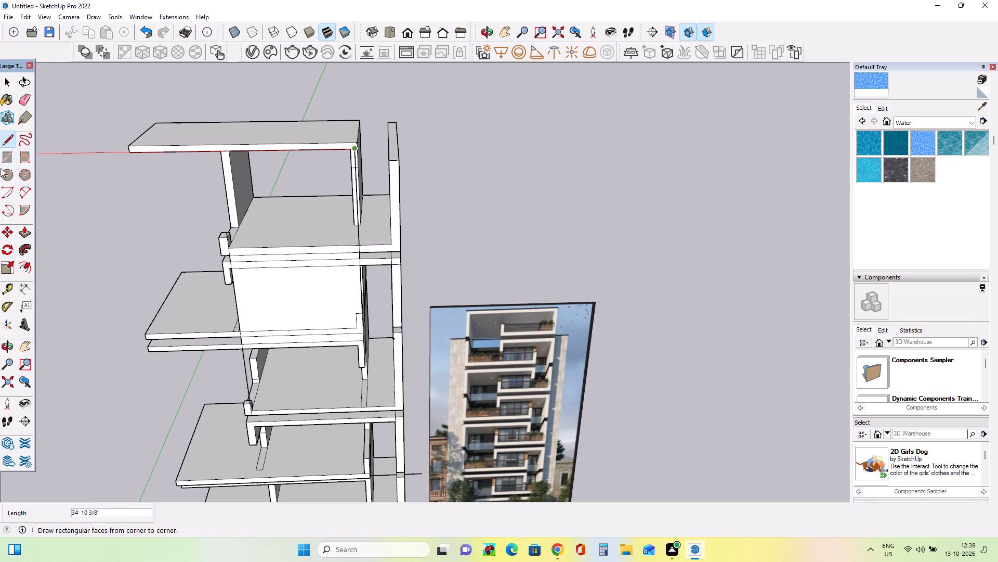
left_click(22, 229)
middle_click_drag(256, 244, 395, 283)
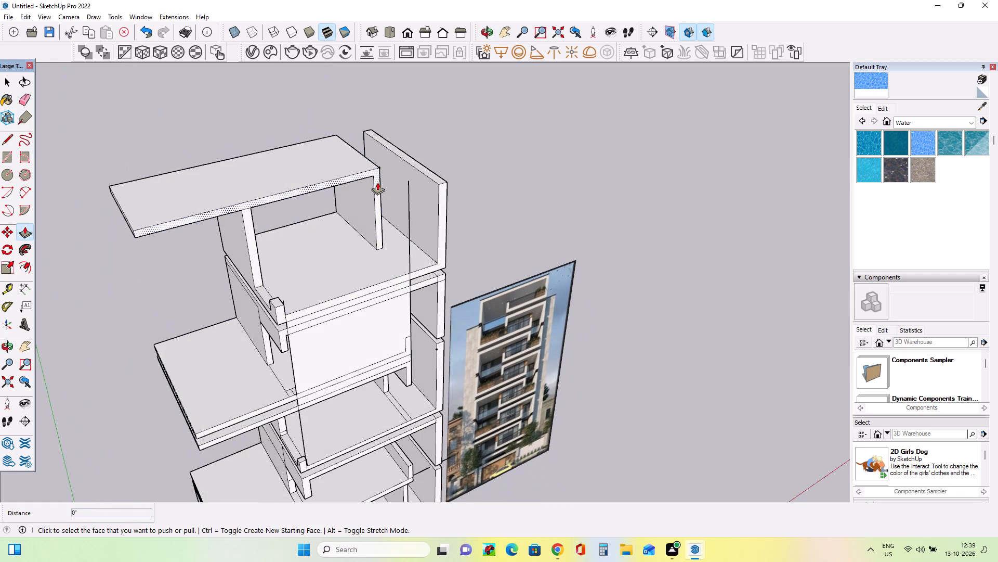
left_click(377, 182)
left_click(410, 200)
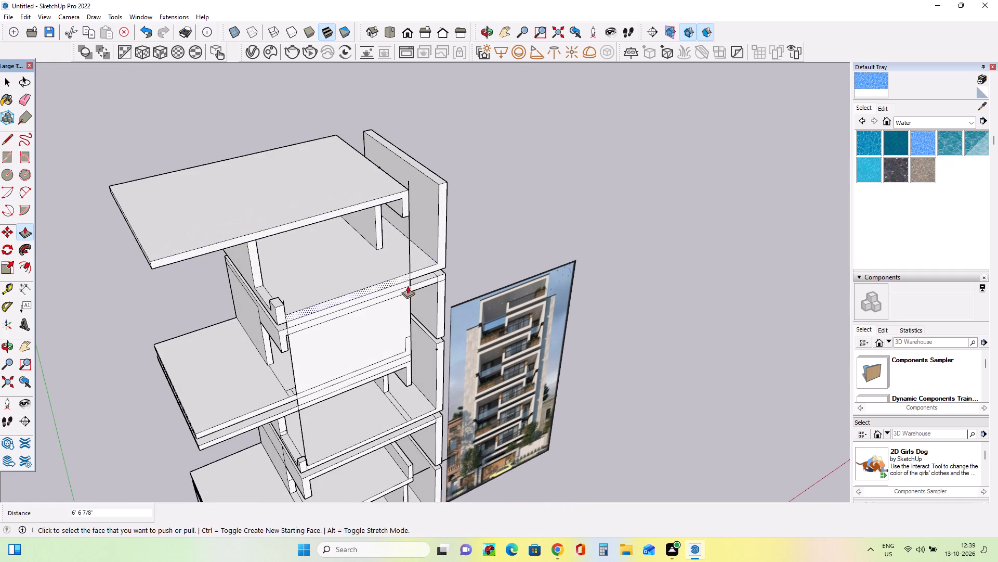
Delete the face closing the front opening of the storey below the top one.
middle_click_drag(406, 286, 361, 184)
middle_click_drag(390, 246, 384, 254)
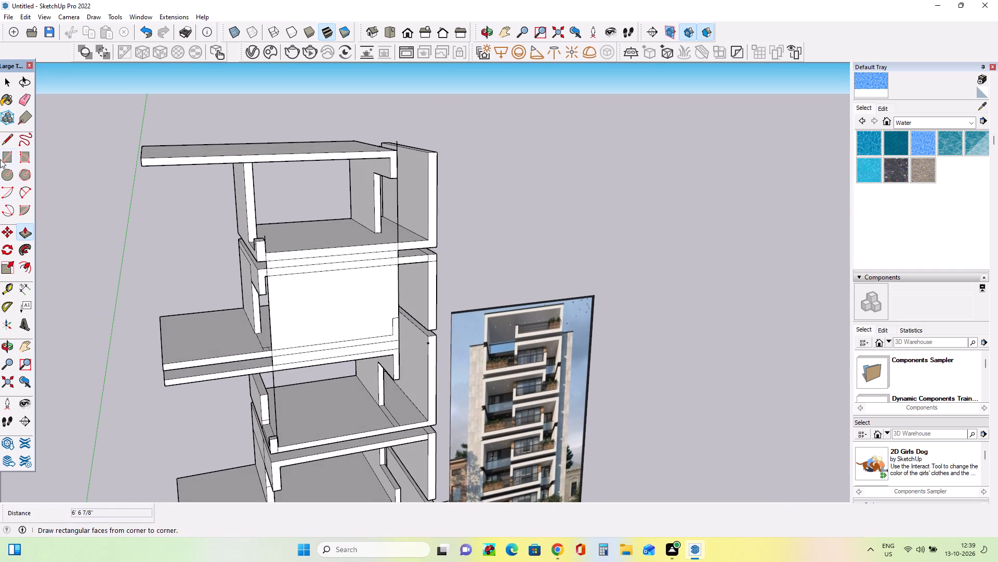
left_click(10, 83)
left_click(350, 303)
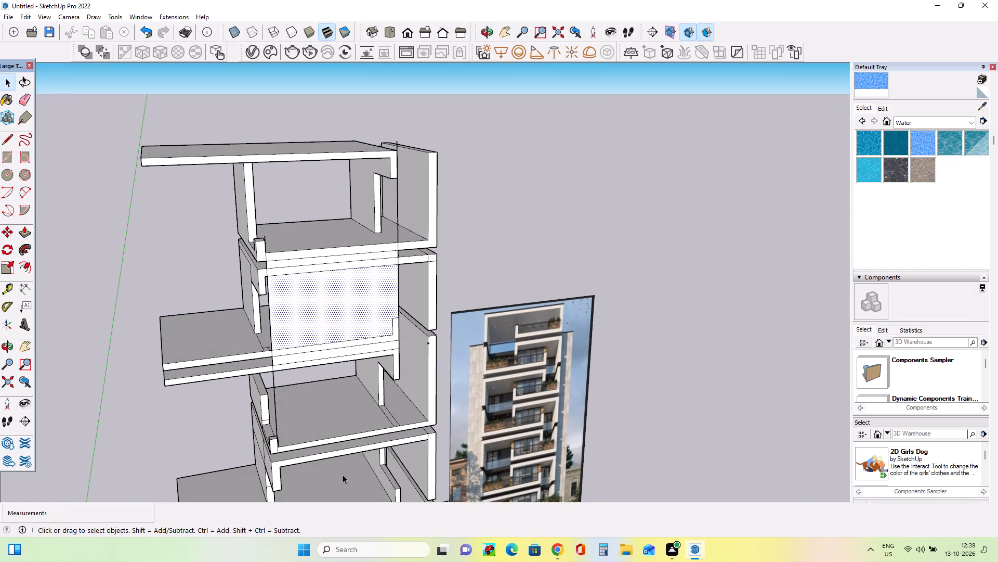
key("Delete")
Compare the whole building's slabs, walls and projecting balconies with the reference photo from several angles.
middle_click_drag(459, 421, 459, 440)
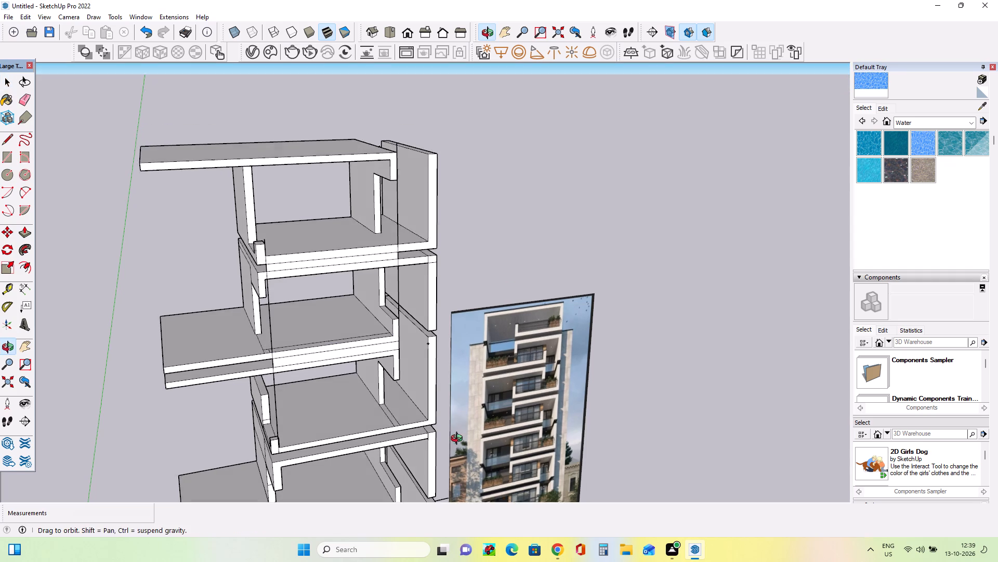
middle_click_drag(459, 440, 459, 446)
scroll(459, 446, "down", 3)
middle_click(444, 430)
scroll(444, 430, "down", 1)
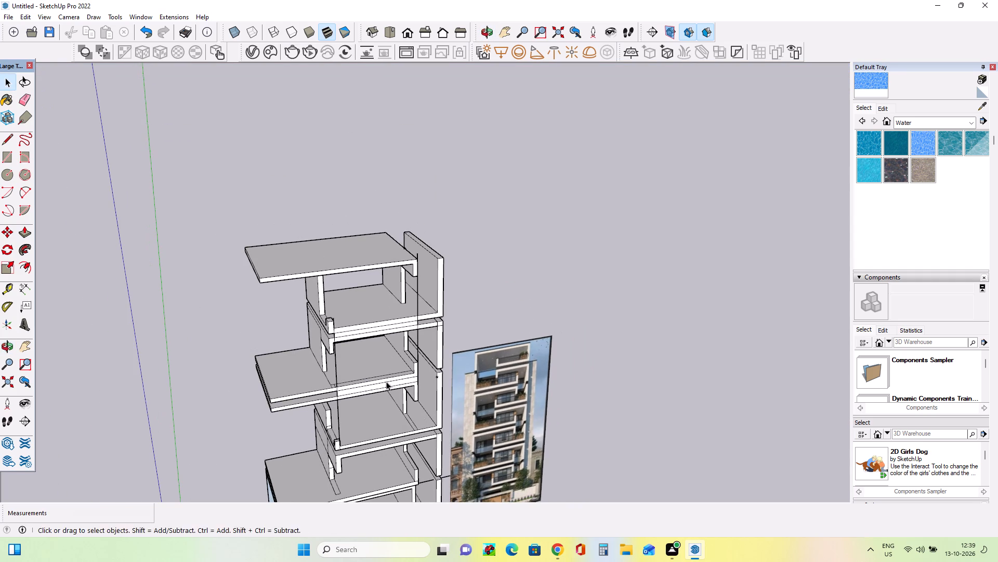
left_click(24, 342)
left_click_drag(272, 414, 253, 325)
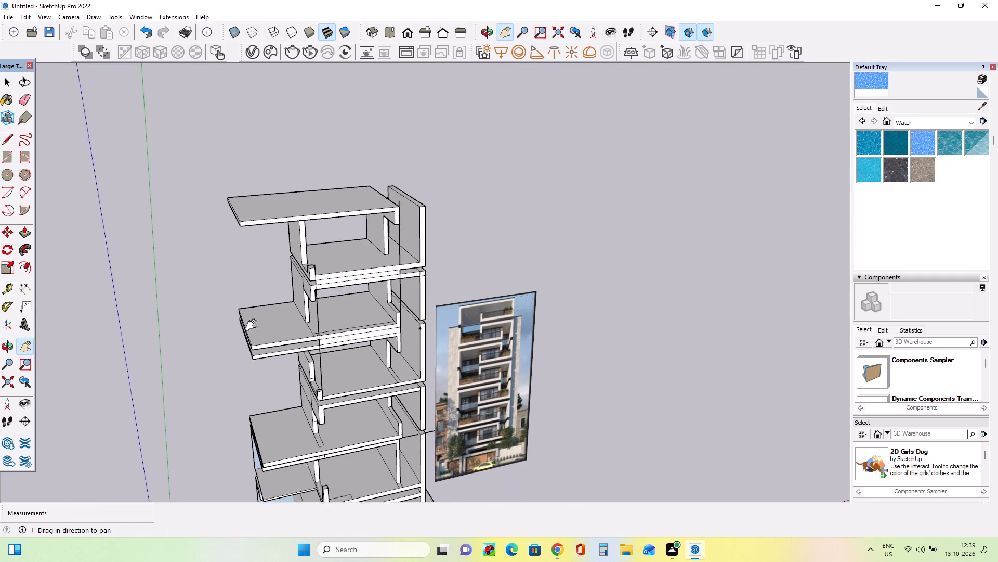
left_click_drag(253, 325, 253, 281)
middle_click_drag(488, 318, 417, 291)
middle_click_drag(420, 295, 446, 317)
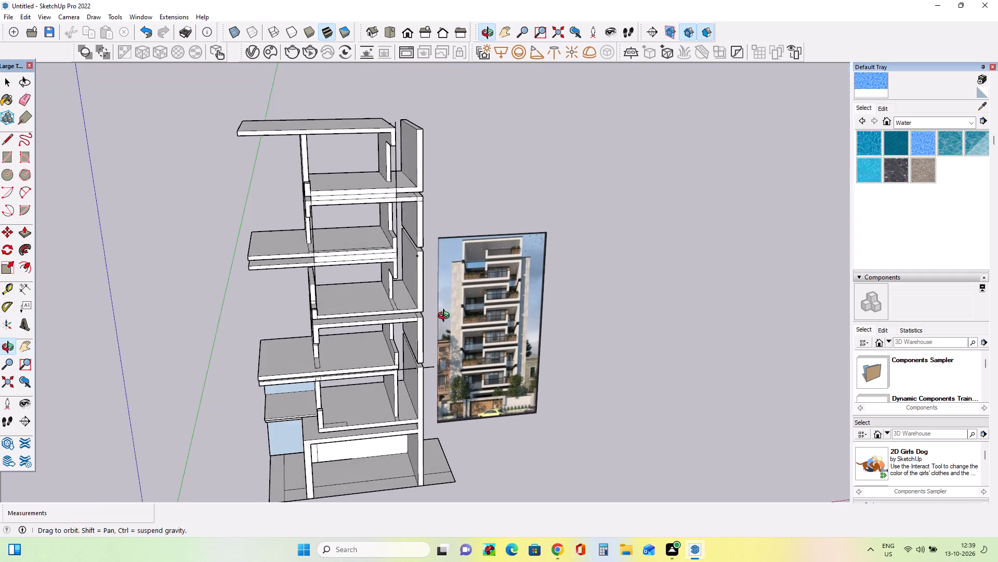
middle_click_drag(446, 317, 447, 317)
left_click_drag(412, 324, 431, 386)
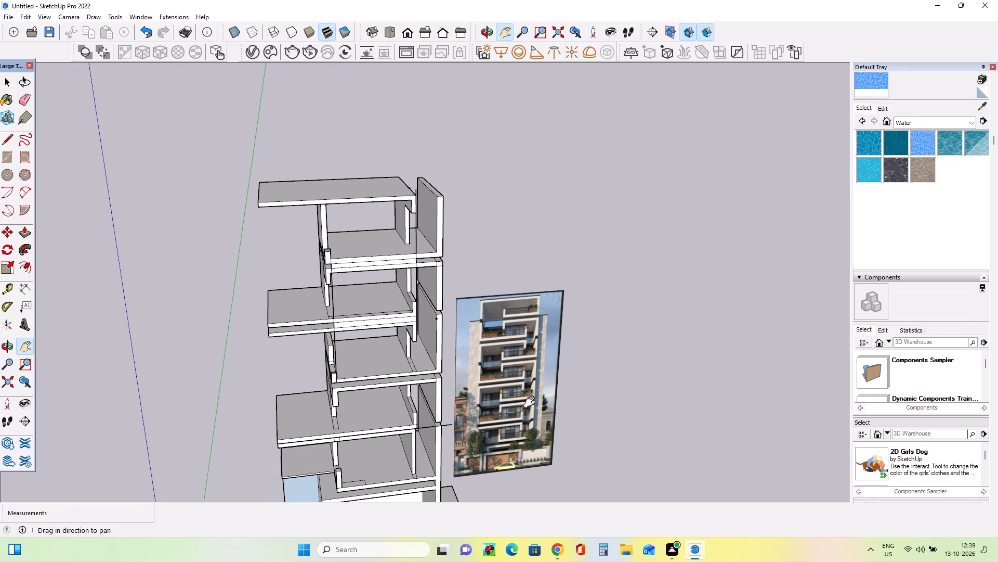
middle_click_drag(323, 276, 377, 278)
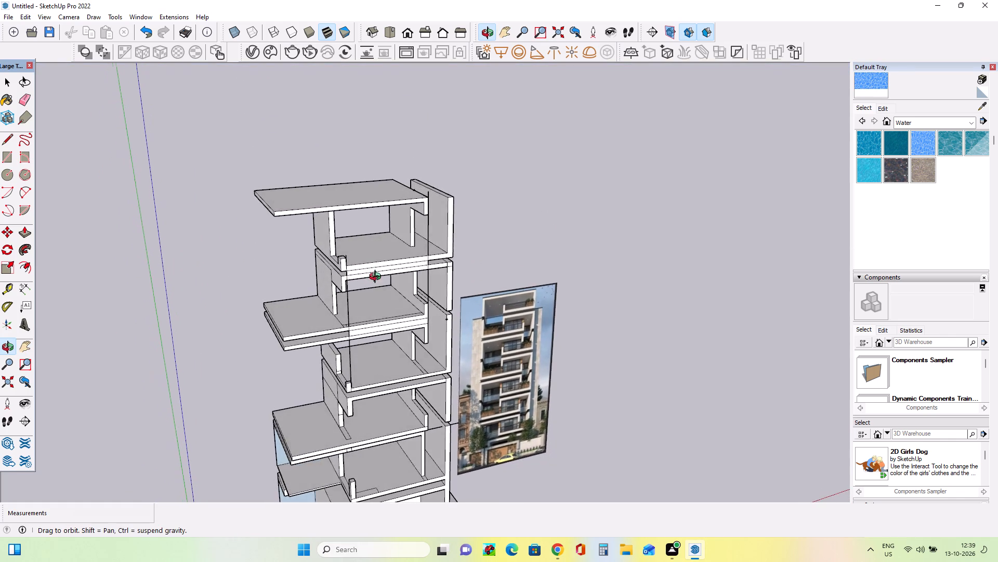
middle_click_drag(377, 278, 290, 289)
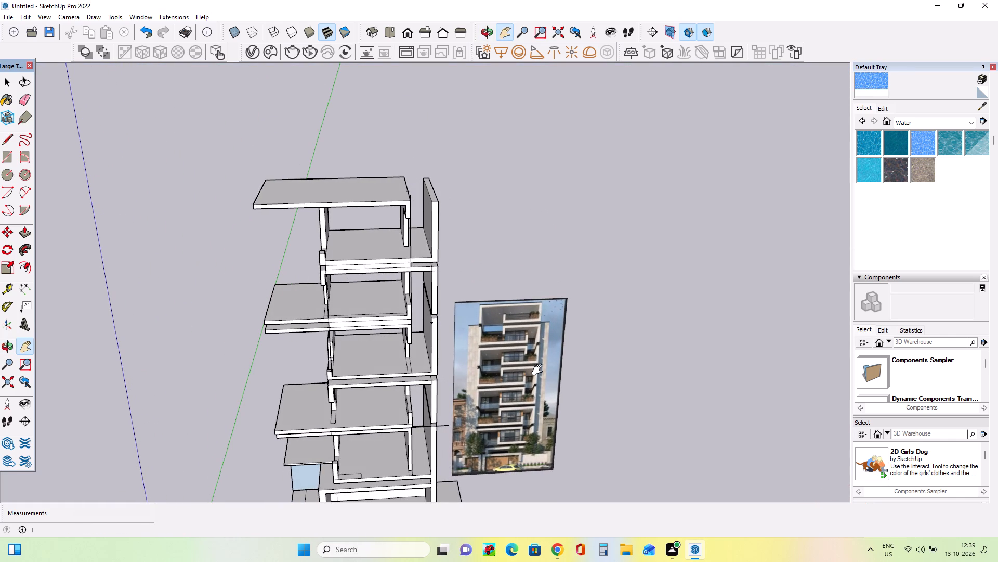
Compare the upper storeys, roof slab and side wall with the top of the building in the reference photo.
middle_click_drag(540, 371, 560, 364)
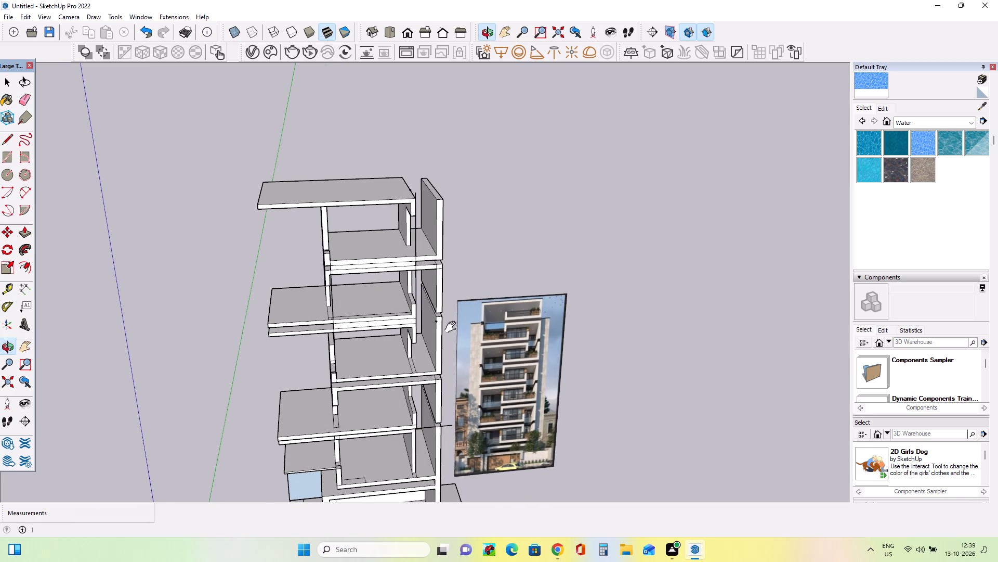
middle_click_drag(453, 327, 478, 324)
scroll(417, 160, "up", 2)
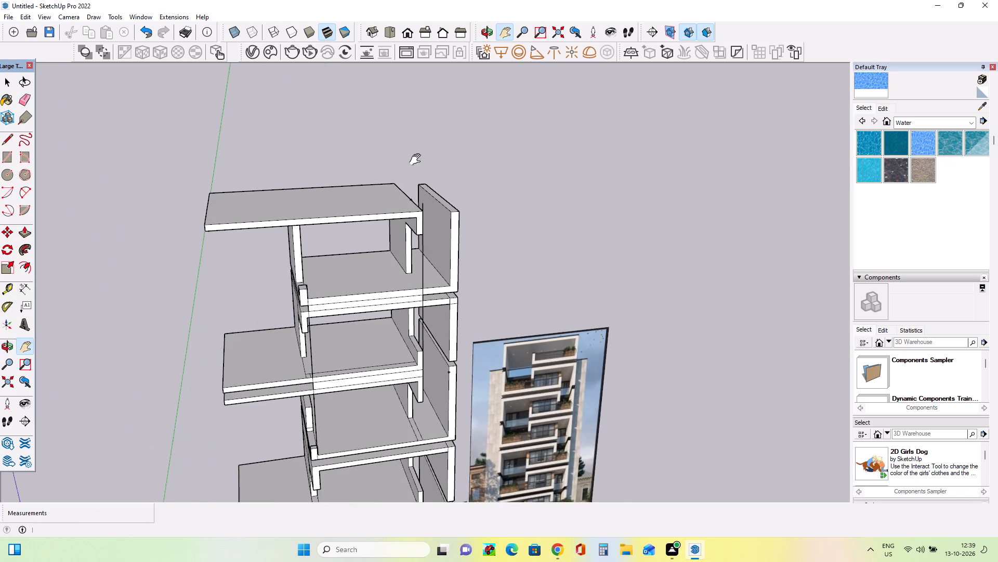
scroll(417, 160, "up", 3)
middle_click_drag(497, 297, 479, 285)
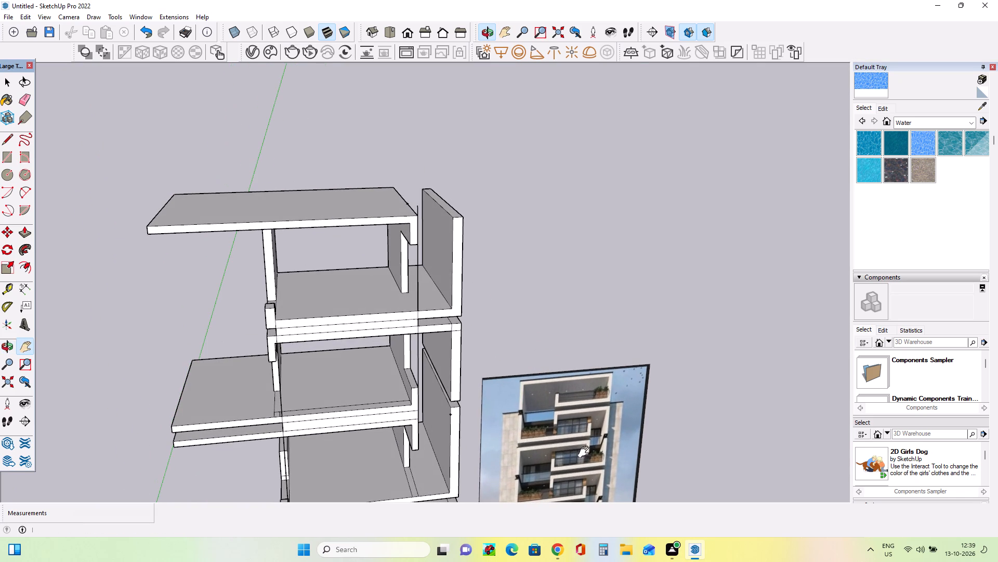
scroll(583, 451, "down", 2)
scroll(610, 457, "up", 3)
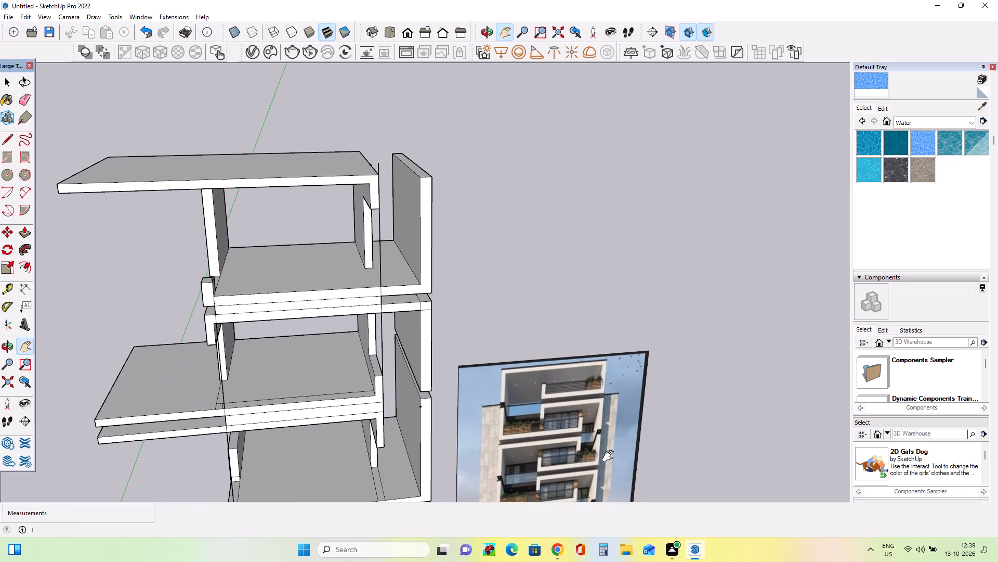
left_click_drag(583, 470, 566, 369)
left_click(584, 346)
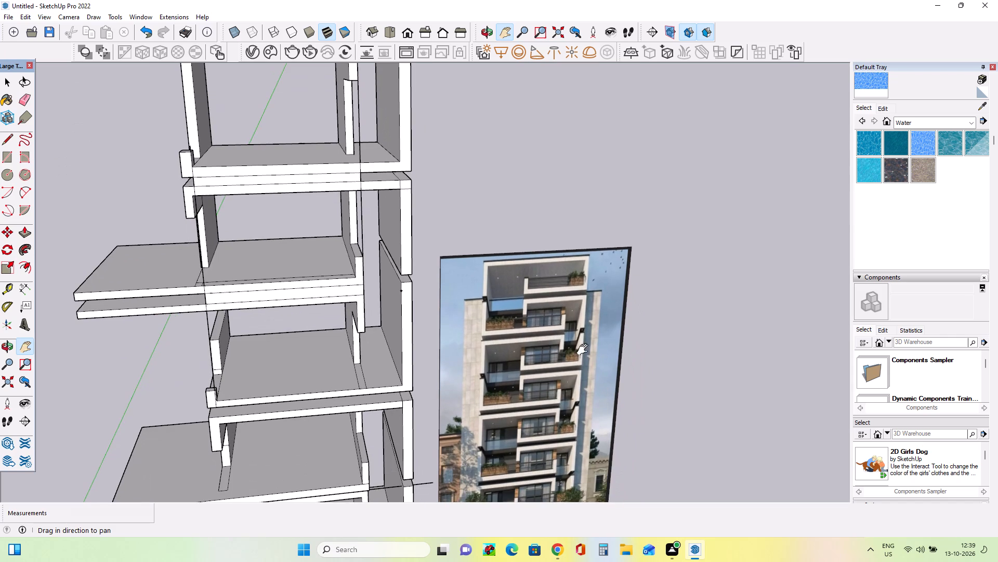
middle_click(585, 350)
scroll(588, 354, "down", 3)
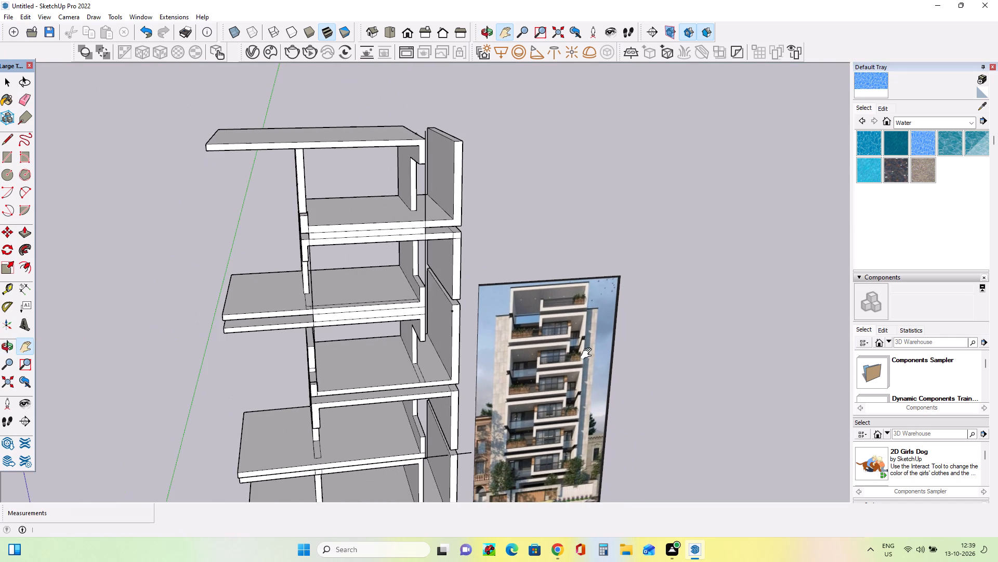
middle_click_drag(545, 300, 553, 321)
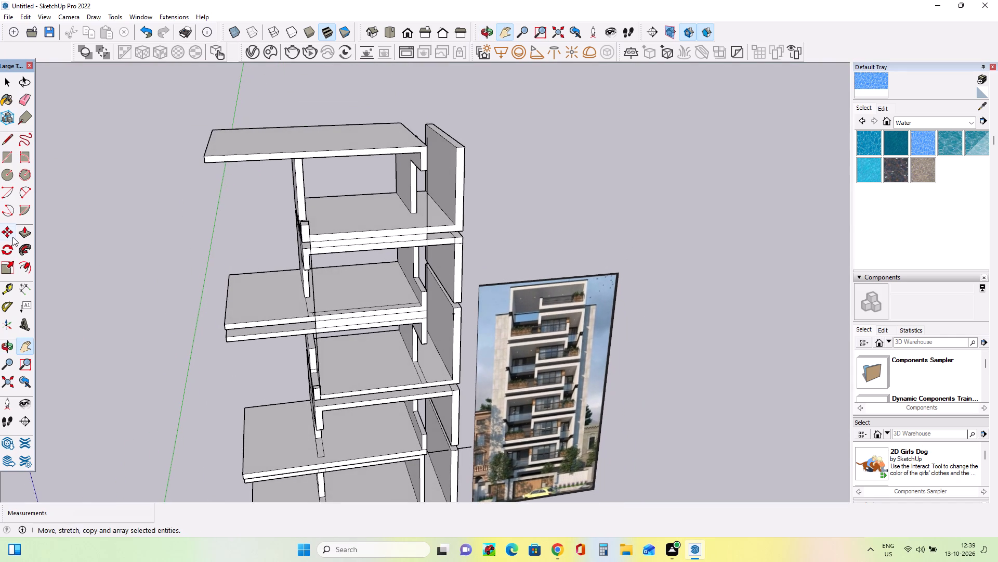
Push/Pull the top face of the top storey's free-standing side wall about 4 1/16" to the roof slab's level.
left_click(20, 233)
left_click(456, 144)
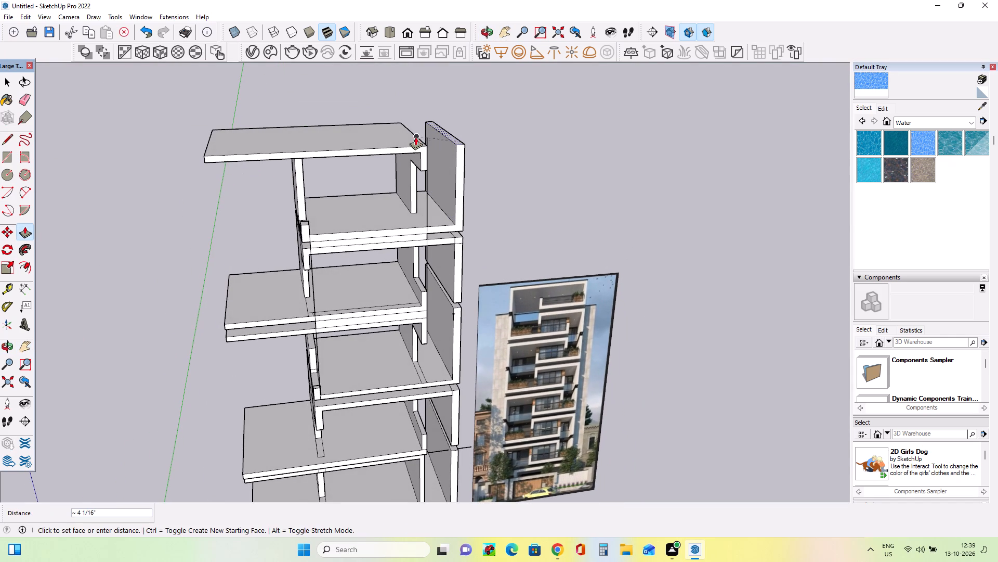
left_click(409, 137)
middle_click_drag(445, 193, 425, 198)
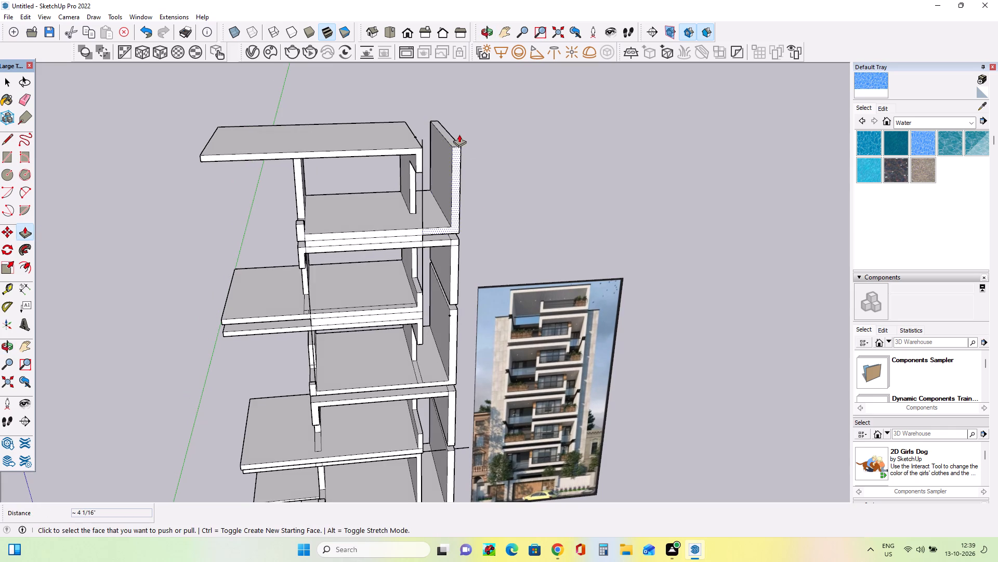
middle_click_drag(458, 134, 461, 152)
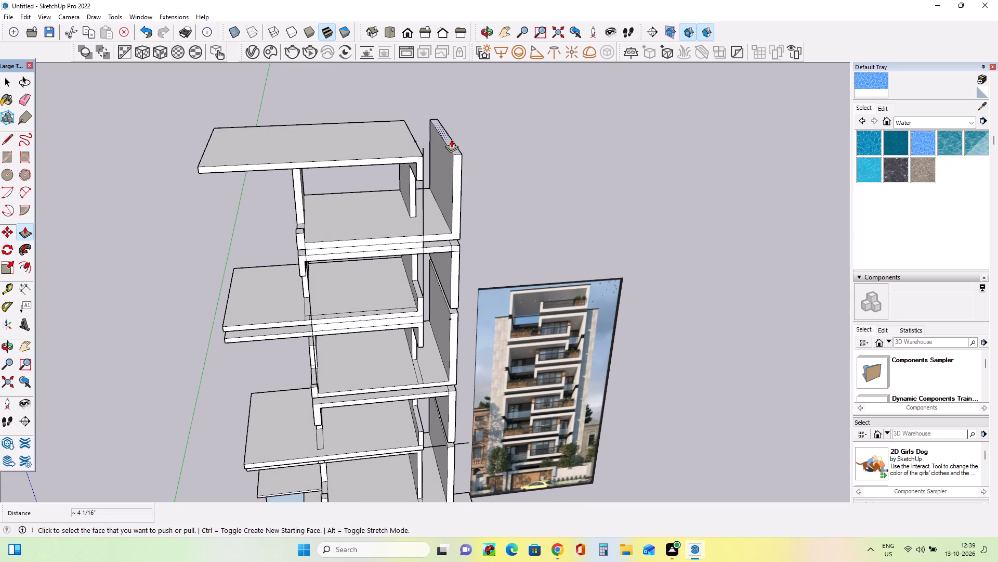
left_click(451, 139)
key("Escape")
Draw a line about 1' 1 7/16" long across the side wall's thickness at its top front edge.
left_click(8, 140)
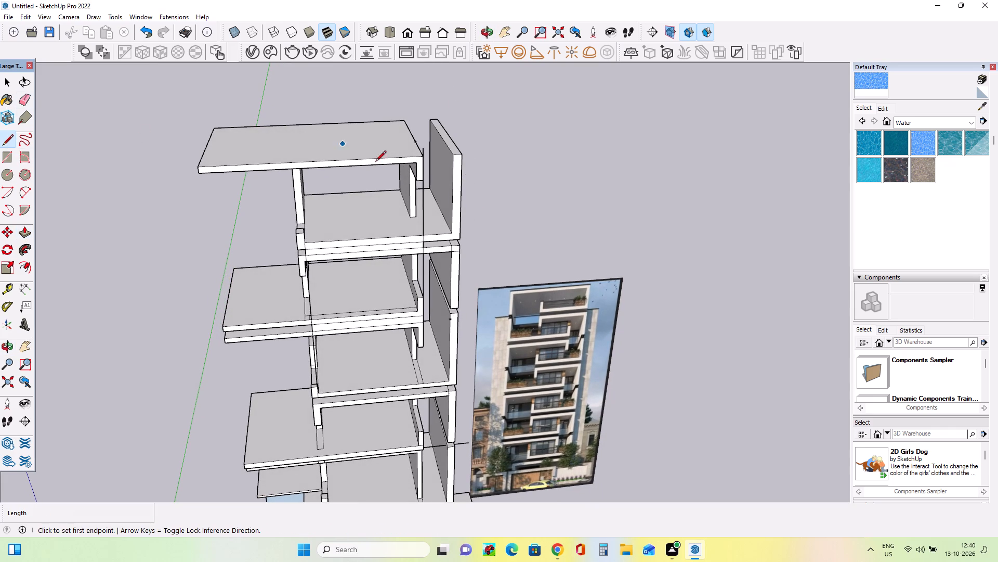
left_click(454, 156)
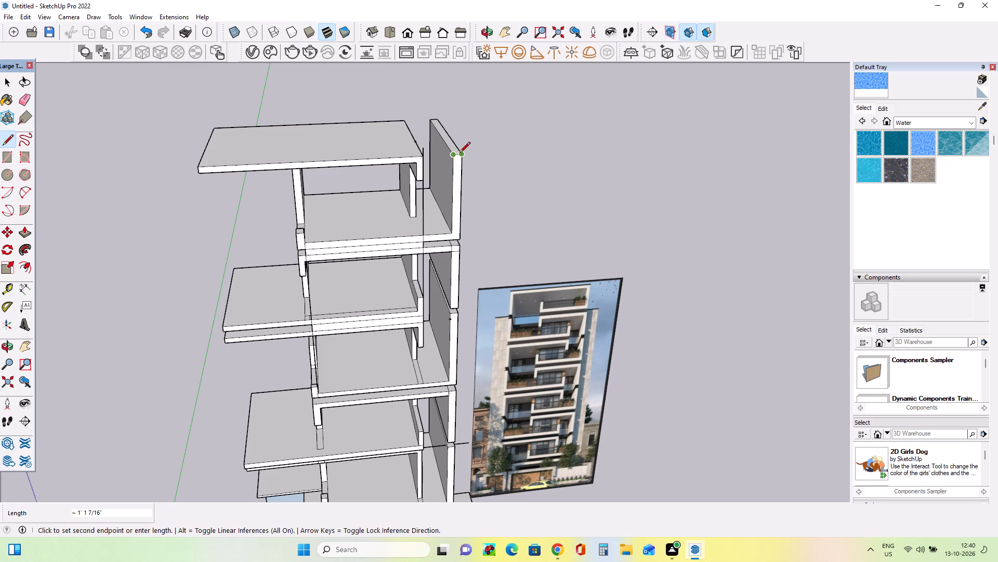
left_click(463, 155)
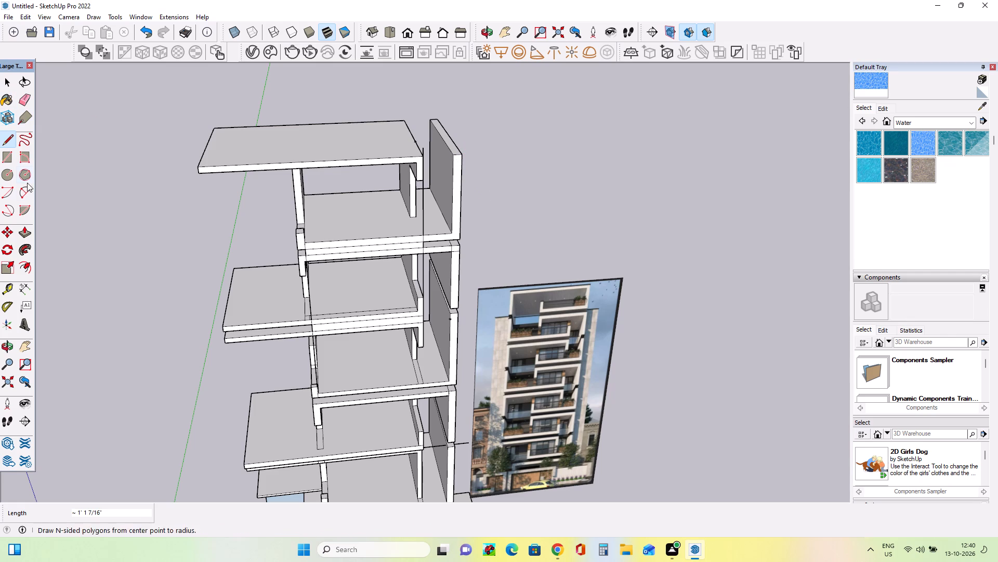
Push/Pull the top face of the side wall up 17' 4 13/16" above the roof slab.
left_click(29, 229)
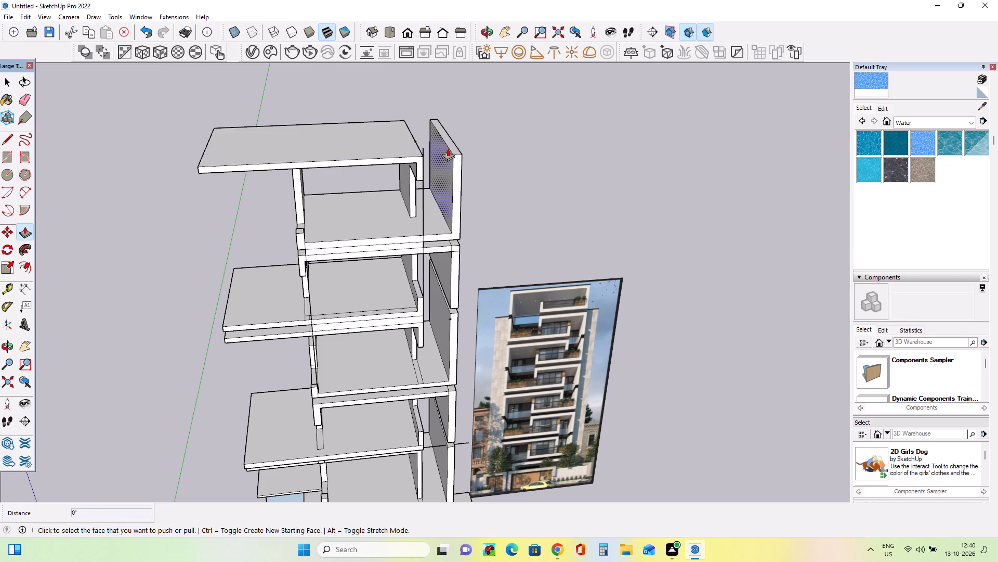
left_click(451, 146)
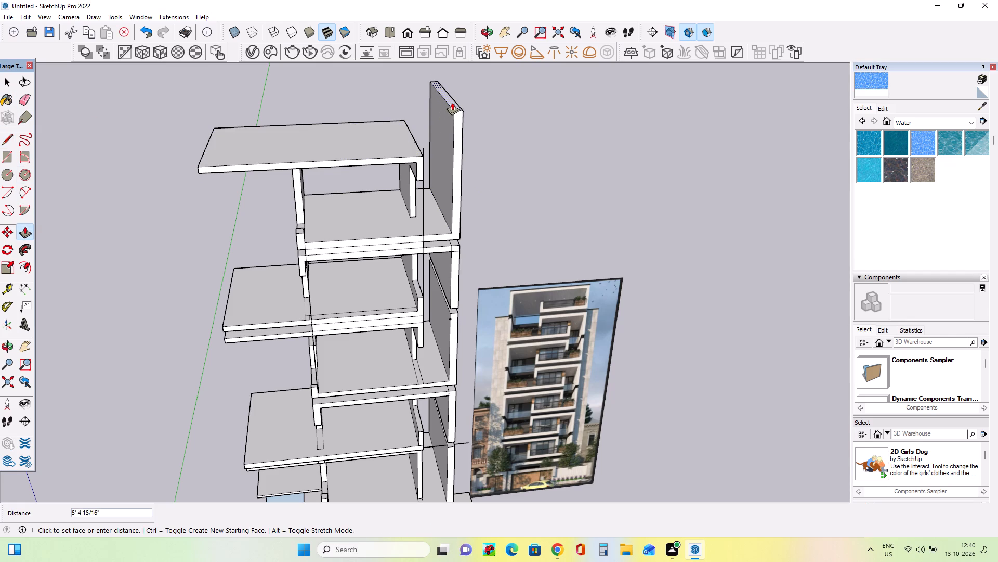
scroll(452, 96, "down", 13)
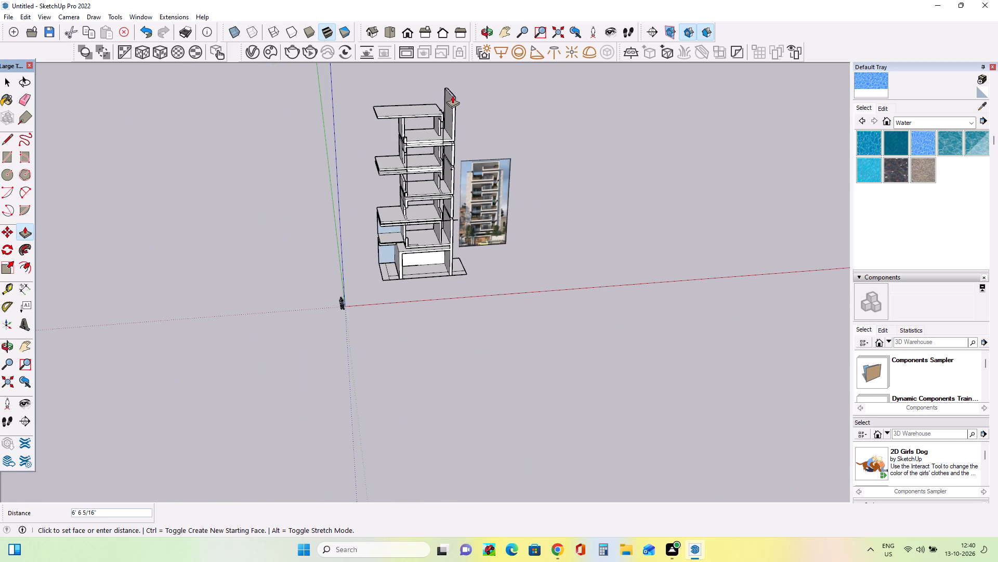
left_click(447, 69)
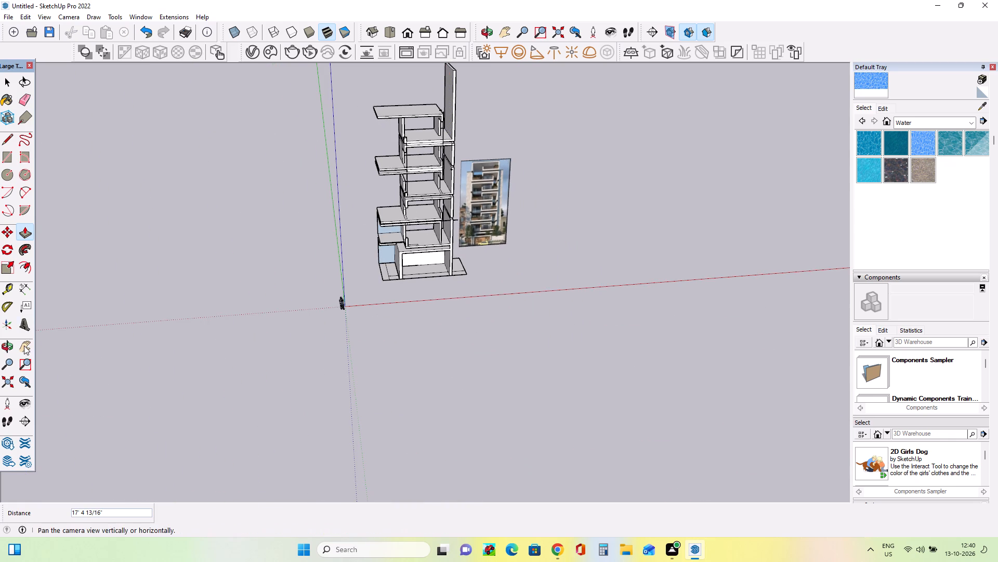
Draw a horizontal line about 8' 11" long from the roof slab's front corner outward past the raised side wall.
left_click(23, 348)
left_click_drag(265, 198, 259, 379)
middle_click_drag(431, 347, 420, 236)
scroll(447, 239, "up", 8)
middle_click_drag(444, 255, 481, 283)
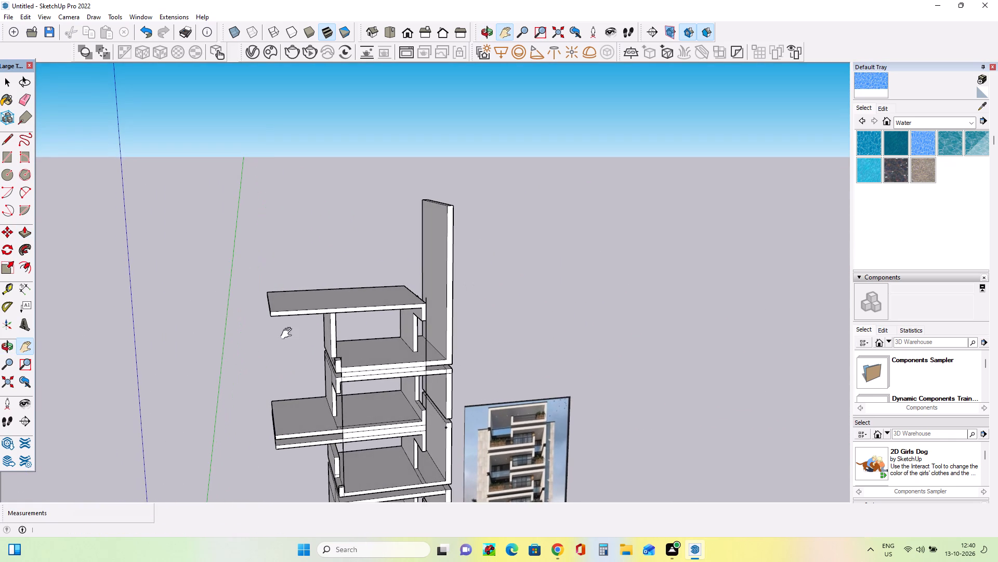
left_click(6, 138)
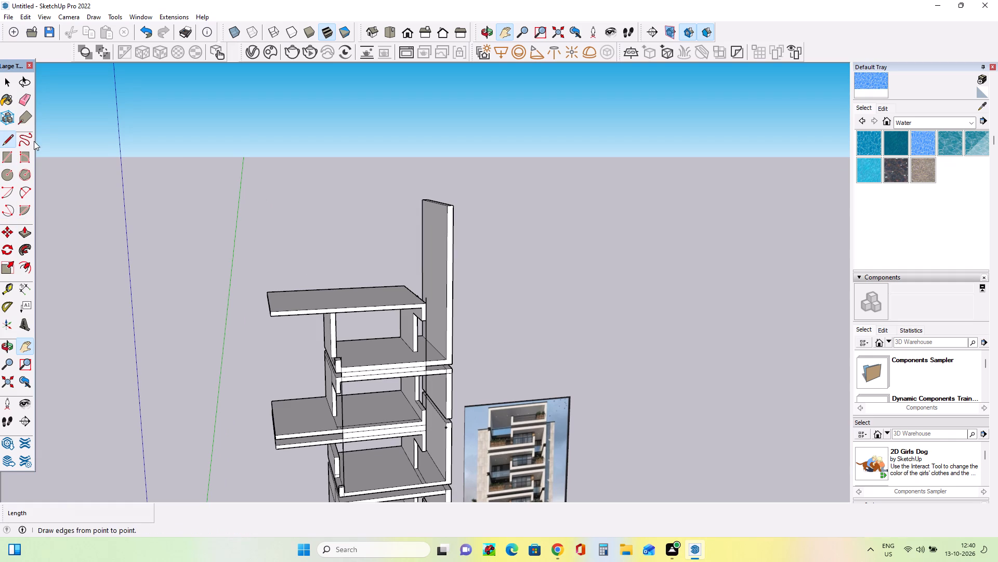
left_click(423, 303)
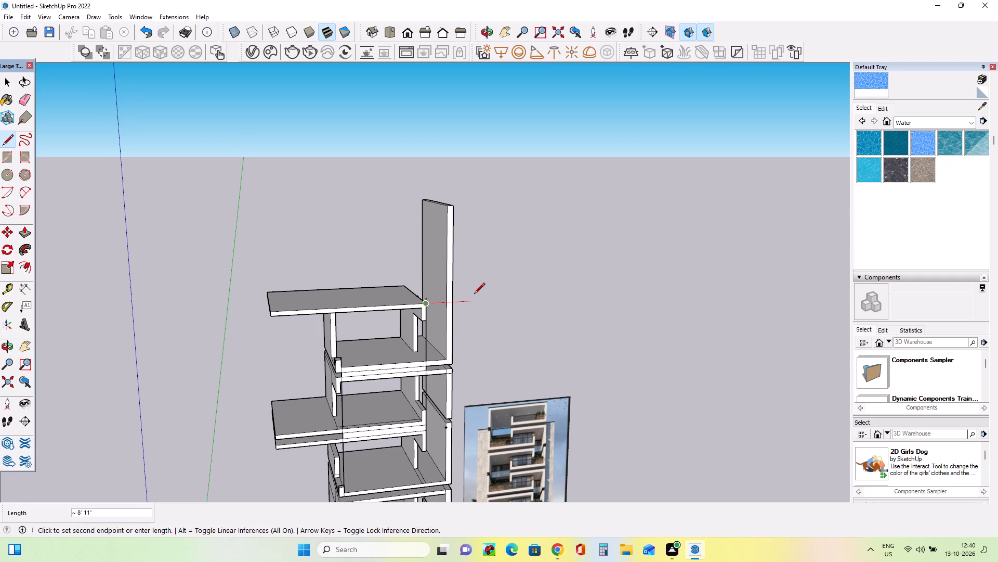
left_click(475, 293)
middle_click_drag(479, 318, 411, 336)
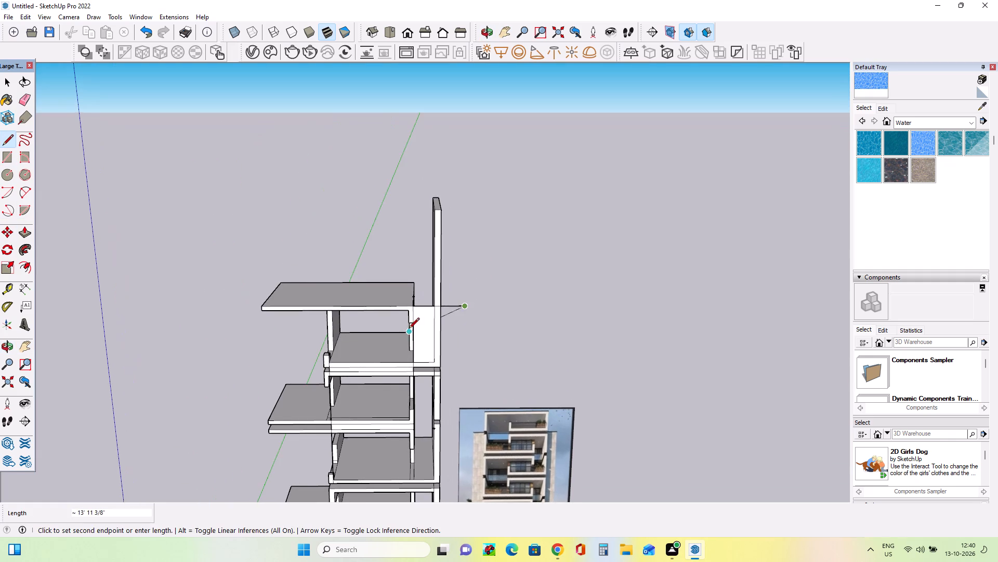
middle_click_drag(409, 329, 456, 344)
key("space")
middle_click_drag(456, 344, 505, 347)
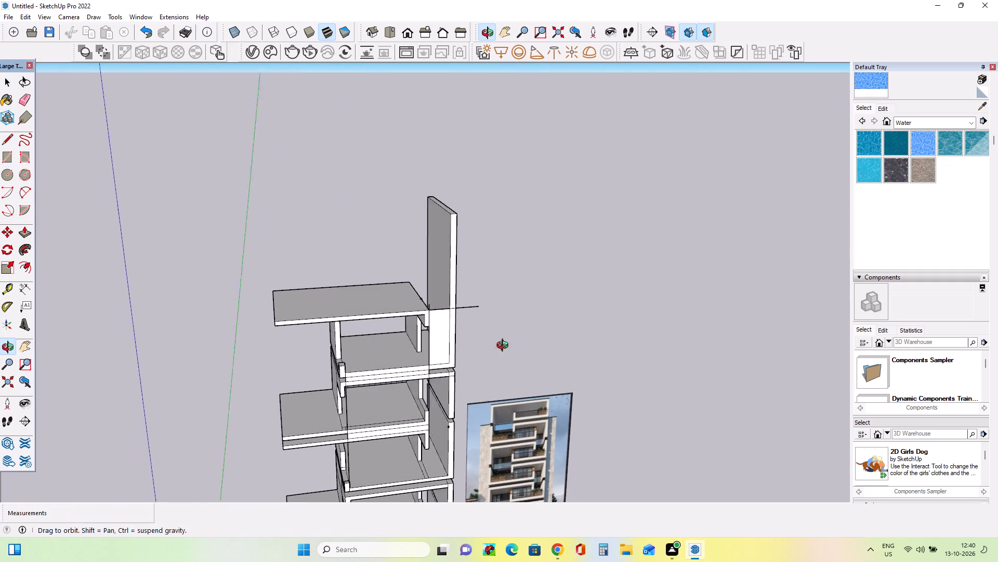
middle_click_drag(505, 347, 557, 360)
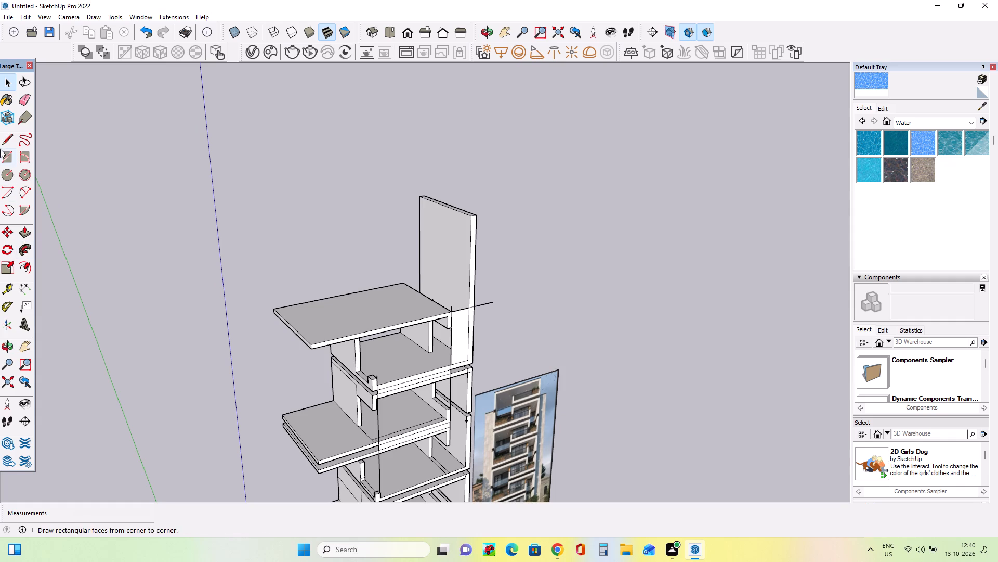
Draw a rectangle about 1' 2 1/4" by 17' 11 11/16" across the raised wall's inner face, just above roof slab level.
left_click(7, 156)
scroll(444, 321, "up", 6)
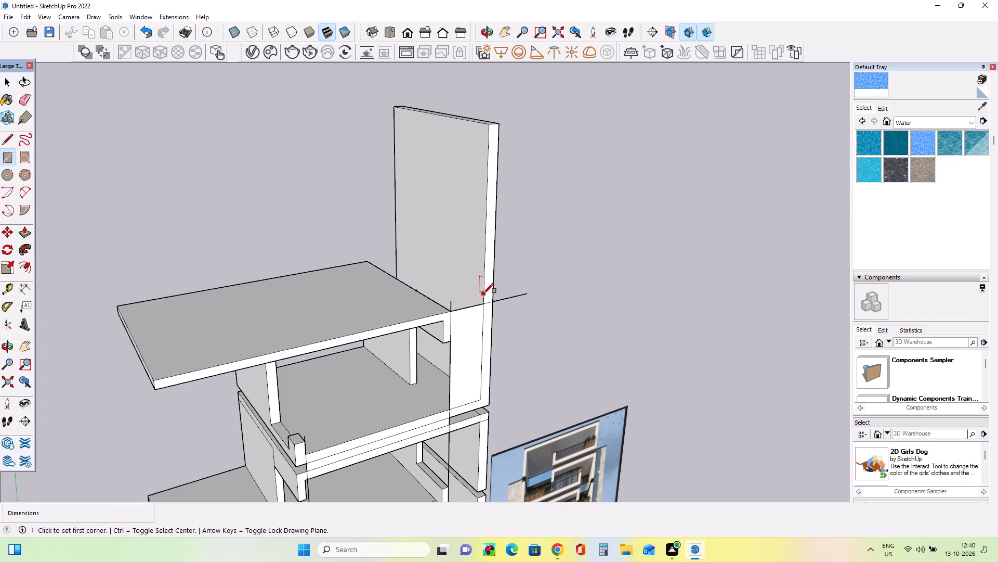
left_click(483, 293)
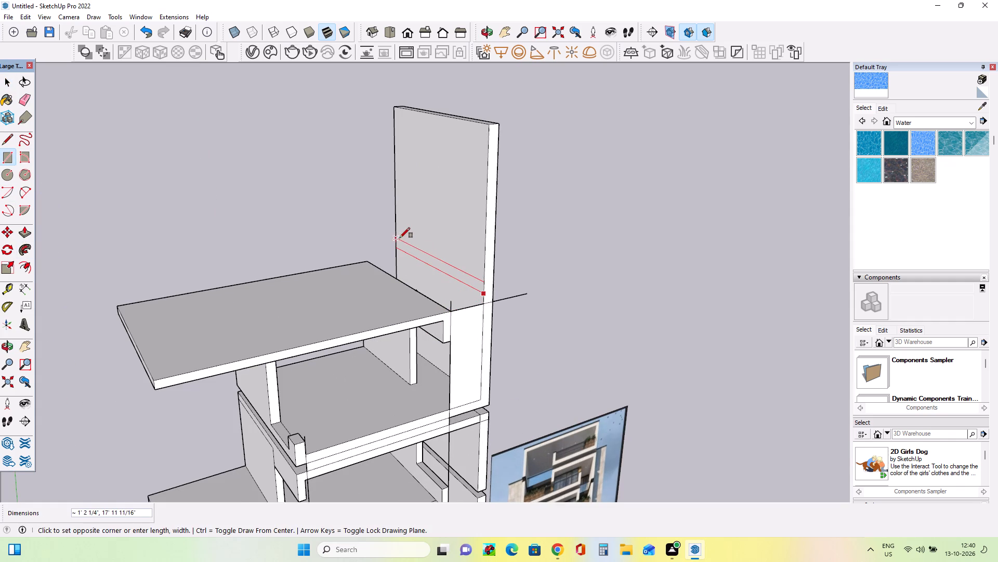
left_click(397, 239)
Push/Pull the rectangular strip about 31' 1 7/8" out over the roof slab to its far edge as a second slab.
middle_click_drag(445, 321, 432, 323)
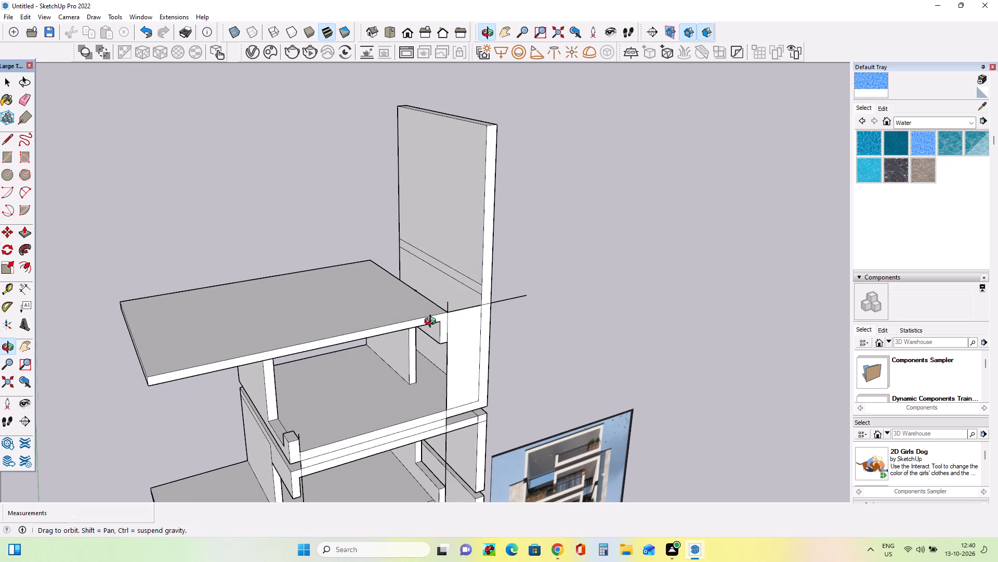
middle_click_drag(432, 323, 432, 323)
left_click(24, 230)
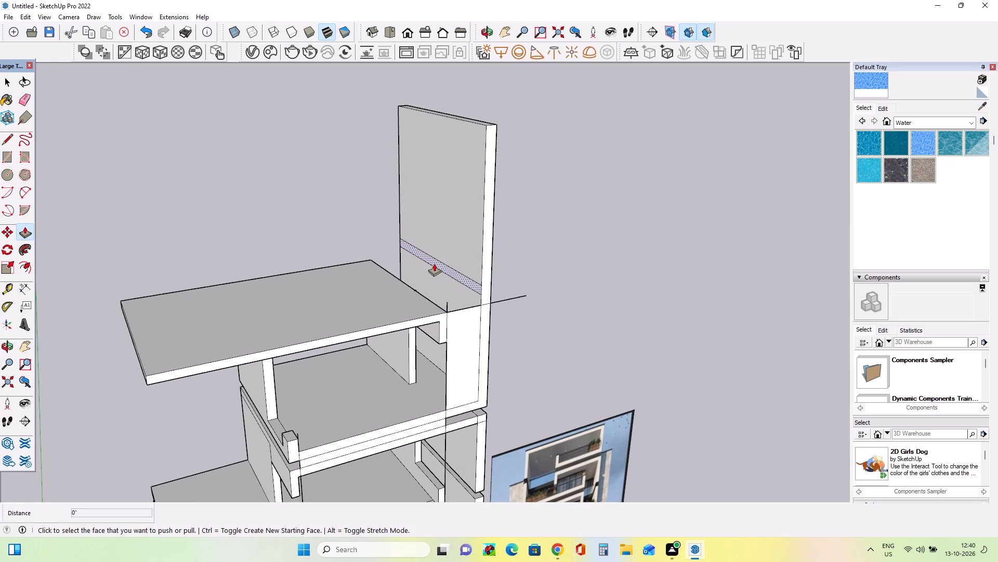
left_click(435, 260)
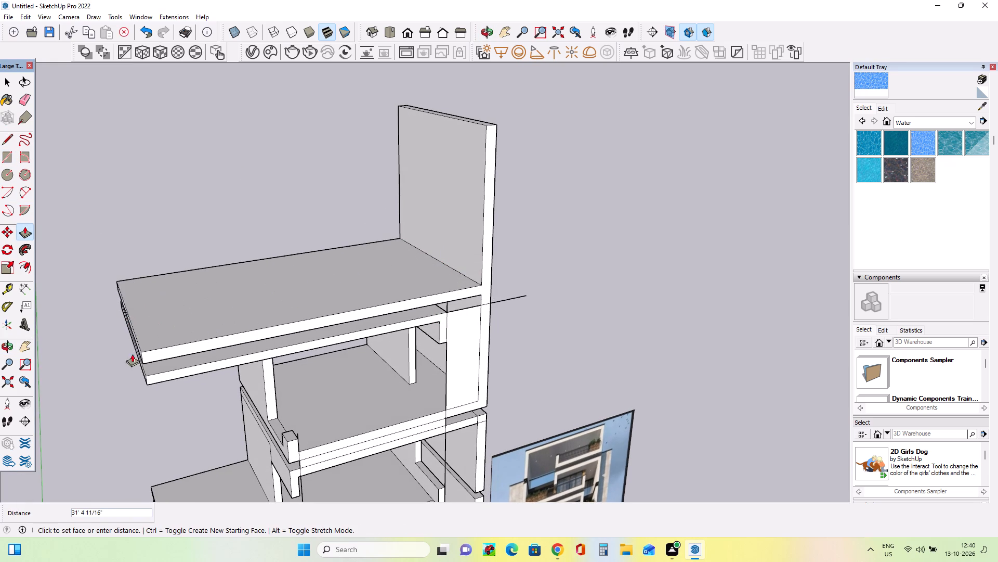
left_click(142, 377)
middle_click_drag(195, 374, 162, 308)
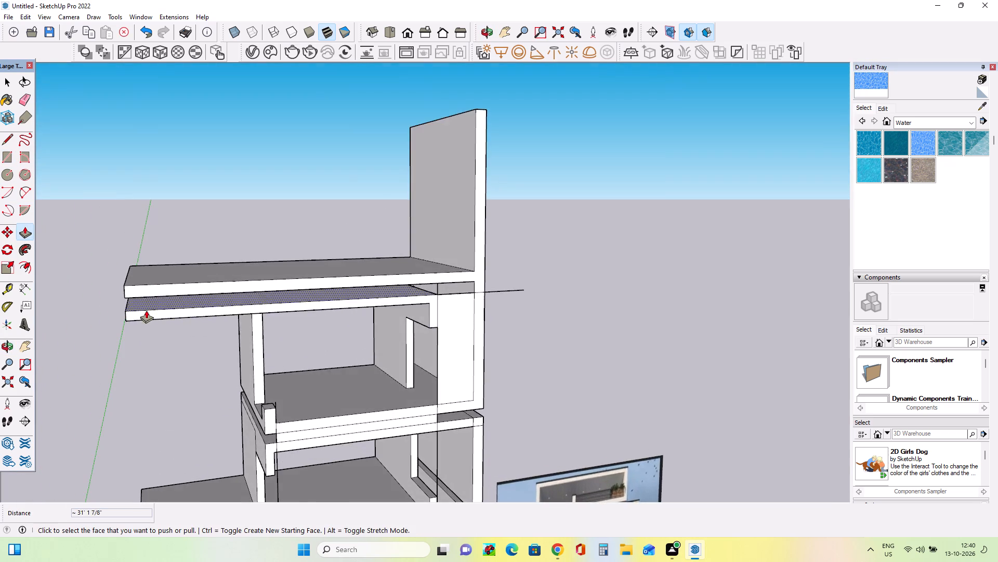
scroll(146, 310, "down", 5)
Delete the face closing the front gap between the top storey's inner wall and the side wall.
left_click(4, 90)
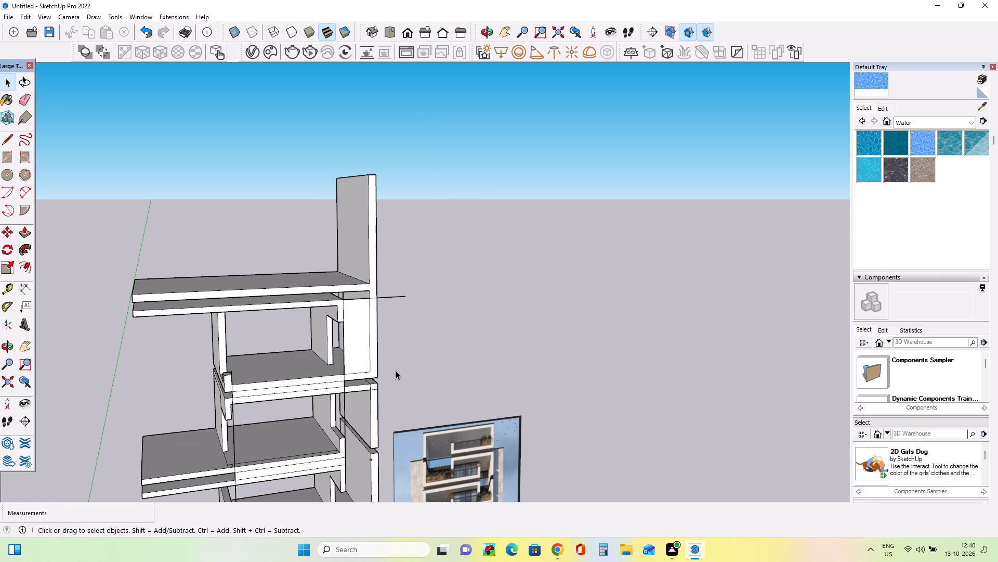
left_click(354, 349)
key("Delete")
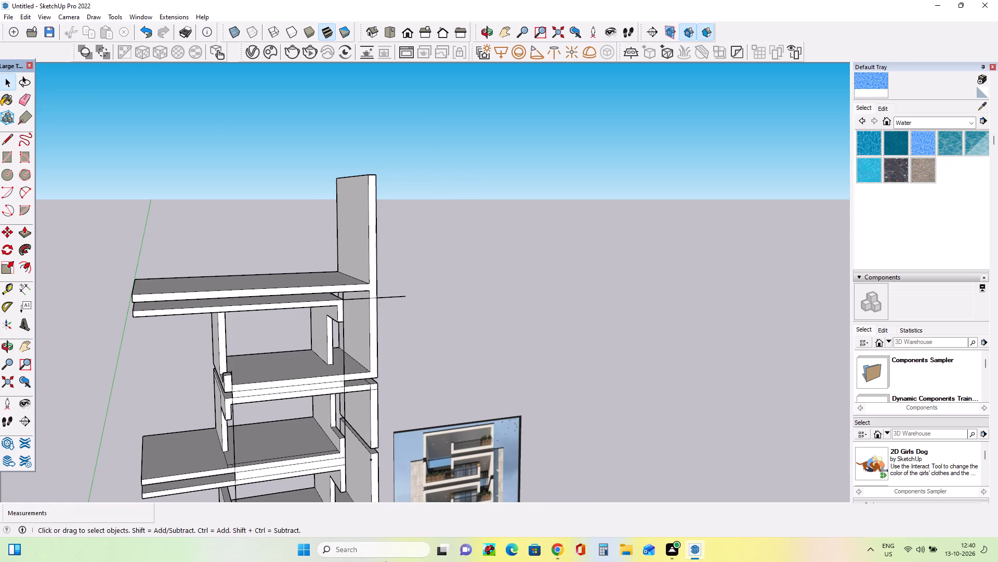
Erase the vertical construction line crossing the front opening of the storey below the top one.
scroll(388, 559, "down", 1)
left_click(18, 105)
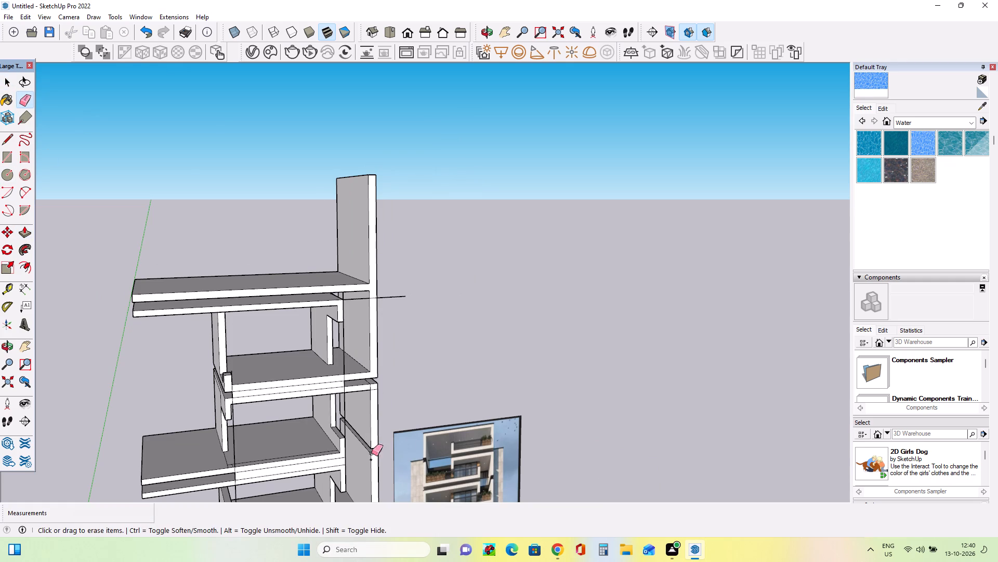
left_click_drag(234, 452, 240, 453)
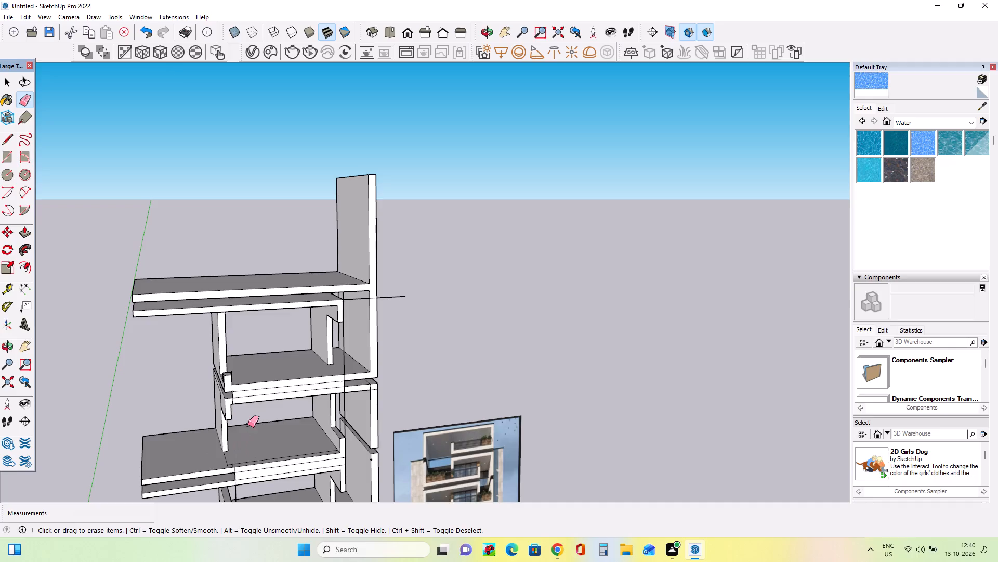
Erase the leftover vertical lines above and below the top storey's small parapet and across the front opening beside its side wall.
scroll(233, 405, "up", 7)
left_click(232, 399)
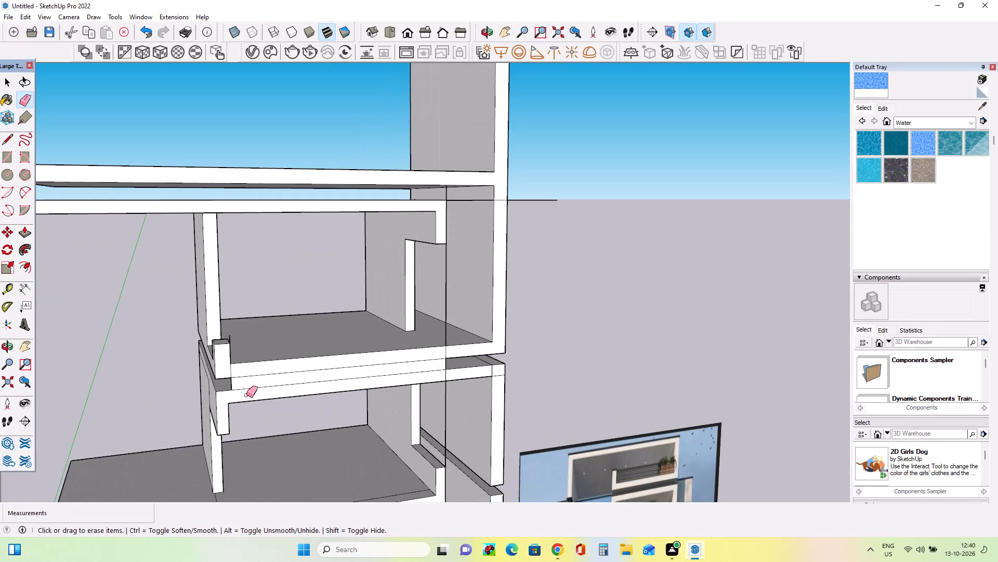
left_click(229, 339)
key("ctrl+z")
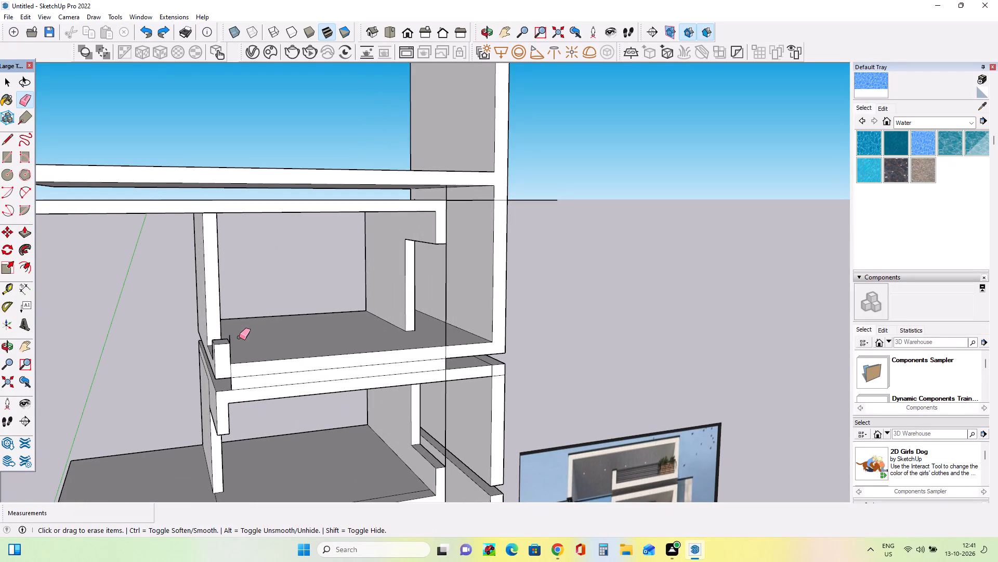
left_click(230, 337)
left_click(446, 335)
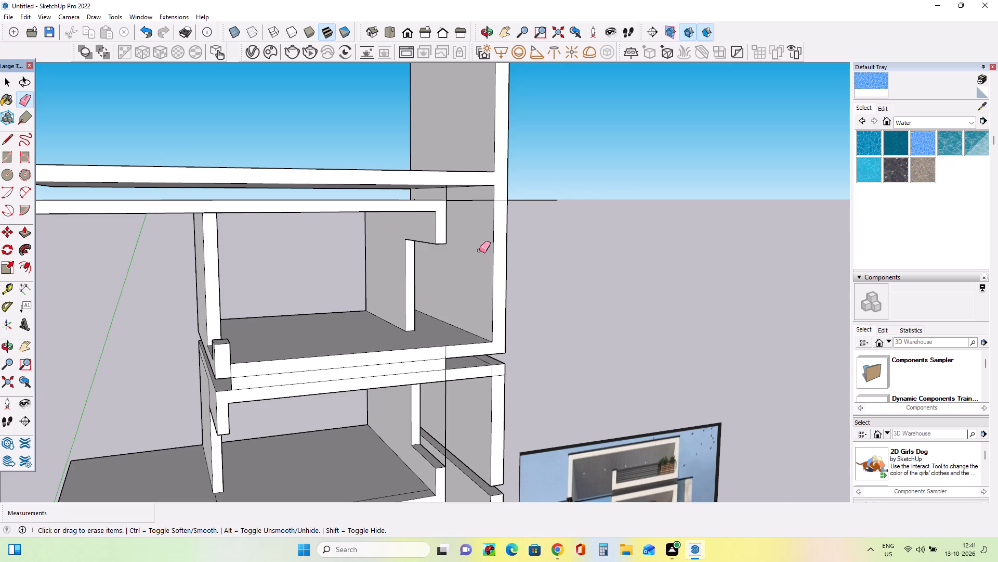
Delete the face closing the front gap between the top storey's floor slab and the slab beneath it.
left_click(5, 84)
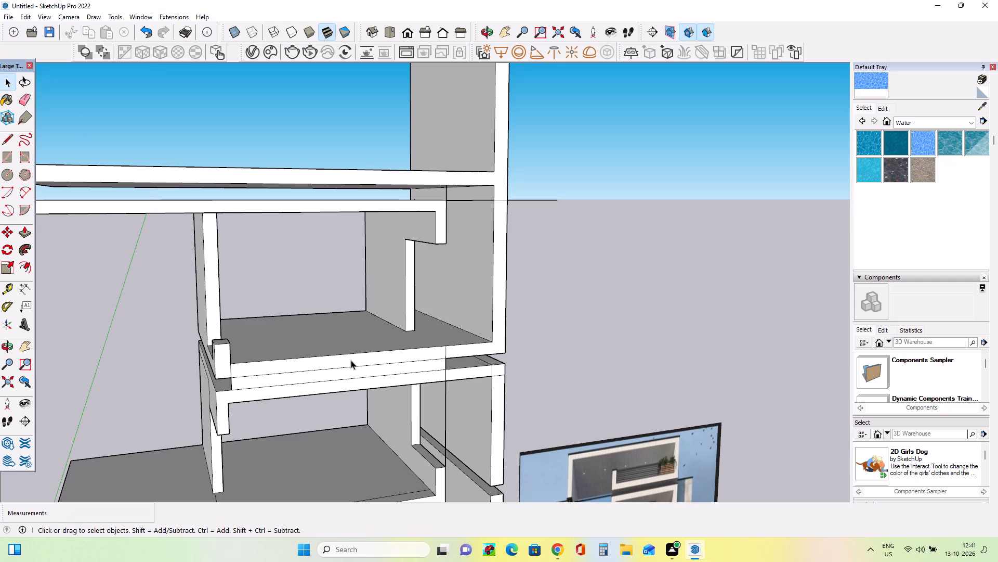
left_click(352, 372)
key("Delete")
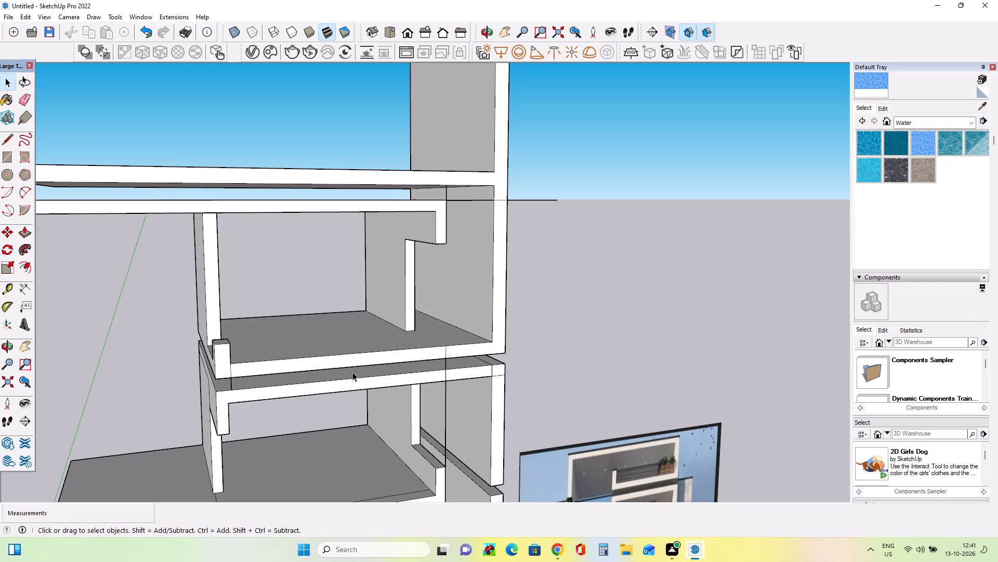
Erase the leftover vertical line segments crossing the front of these two slabs and the opening of the storey below.
left_click(18, 96)
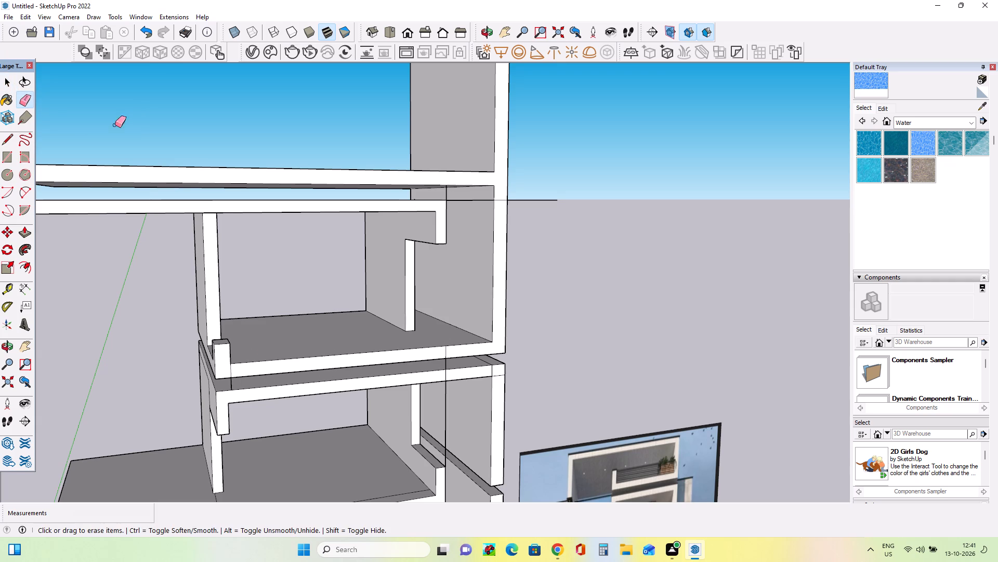
left_click(231, 384)
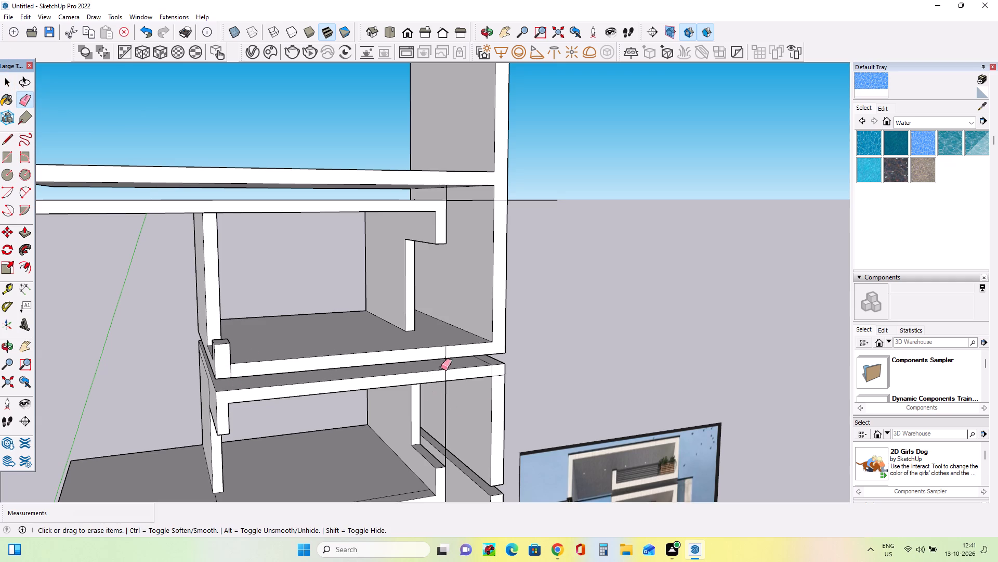
left_click(448, 365)
left_click(446, 365)
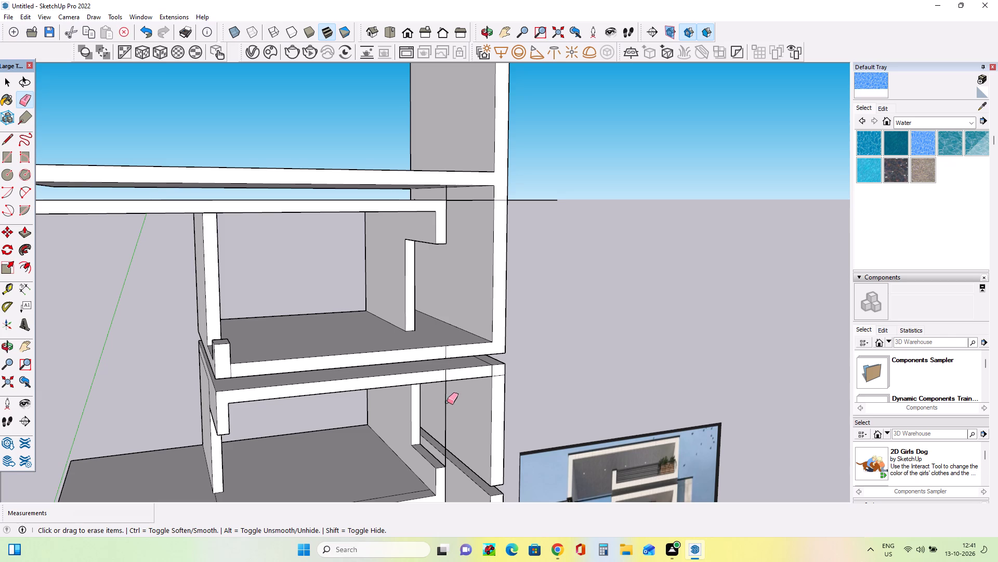
left_click(445, 403)
scroll(452, 364, "up", 3)
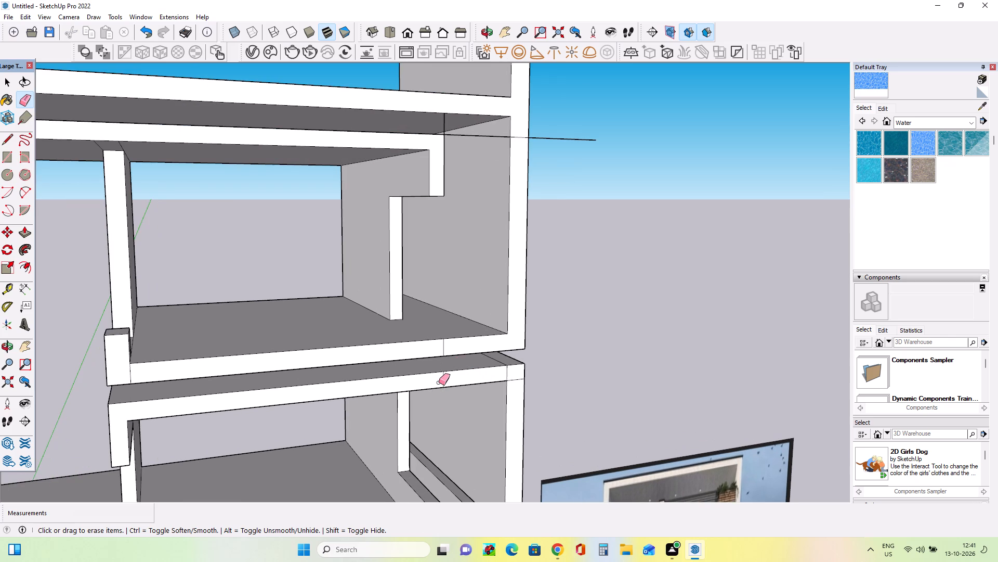
left_click(442, 380)
left_click(443, 380)
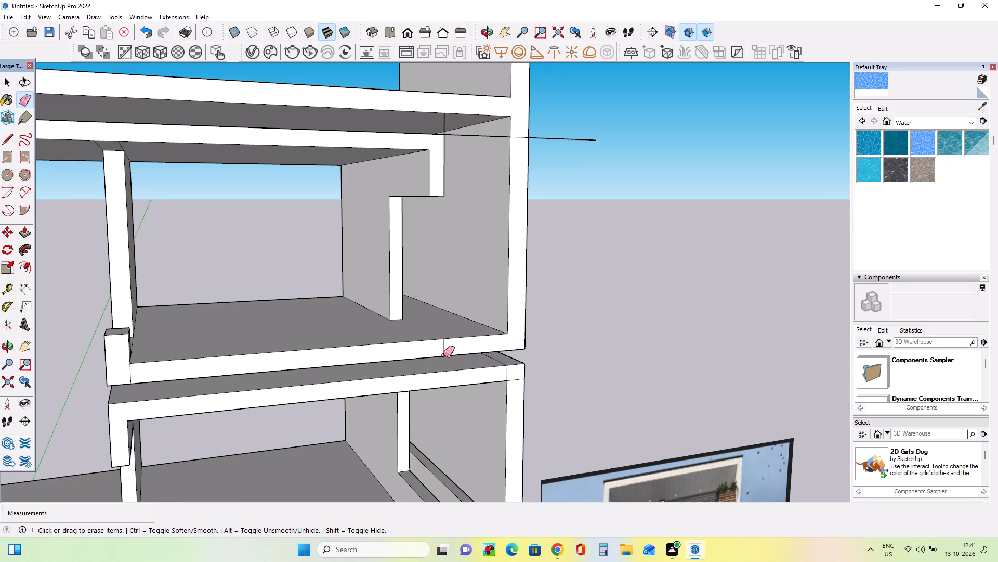
left_click(443, 348)
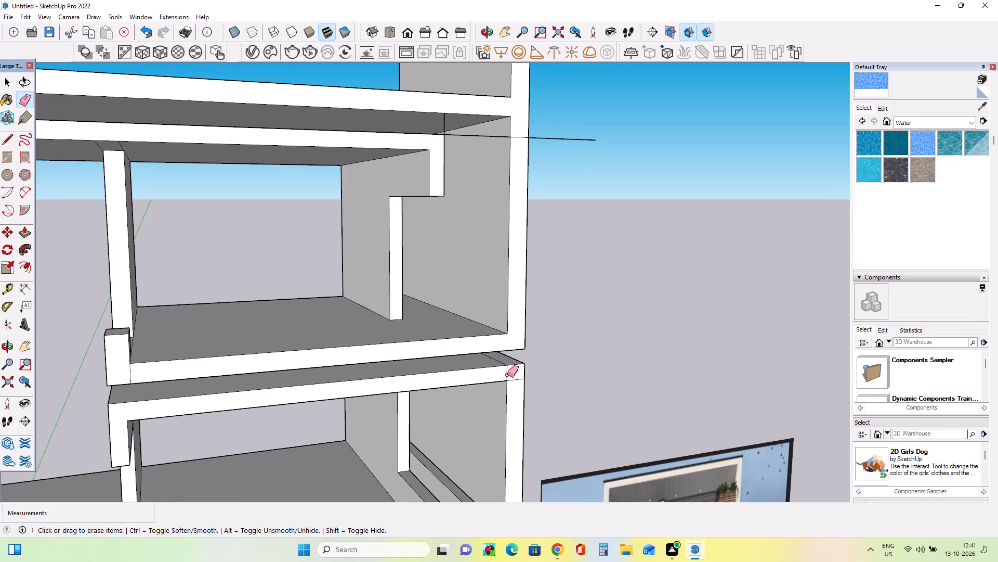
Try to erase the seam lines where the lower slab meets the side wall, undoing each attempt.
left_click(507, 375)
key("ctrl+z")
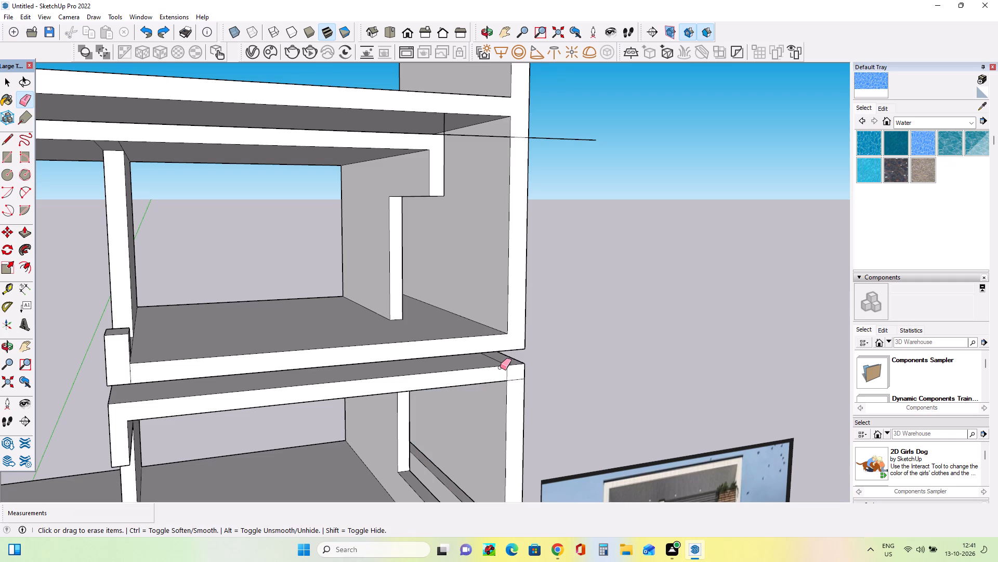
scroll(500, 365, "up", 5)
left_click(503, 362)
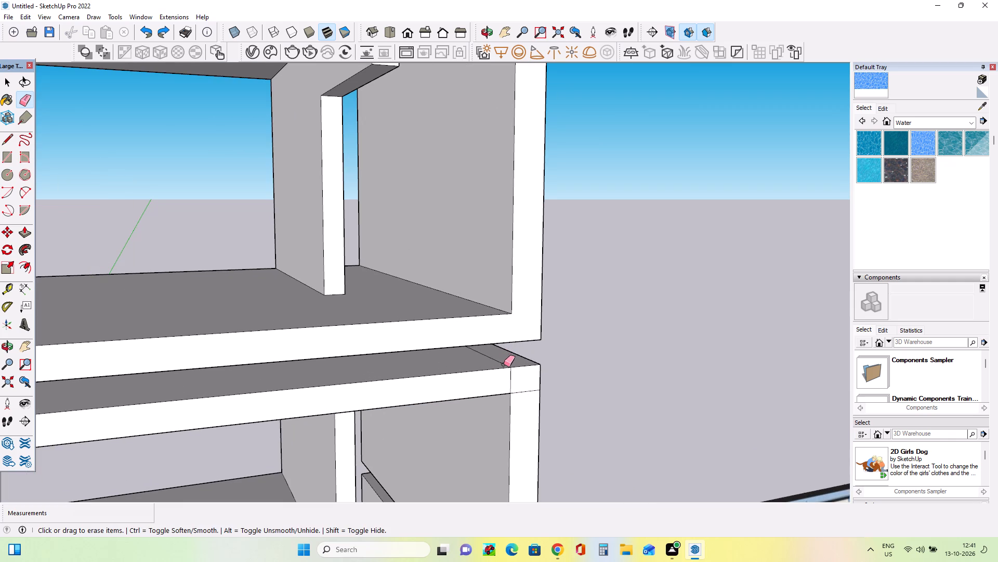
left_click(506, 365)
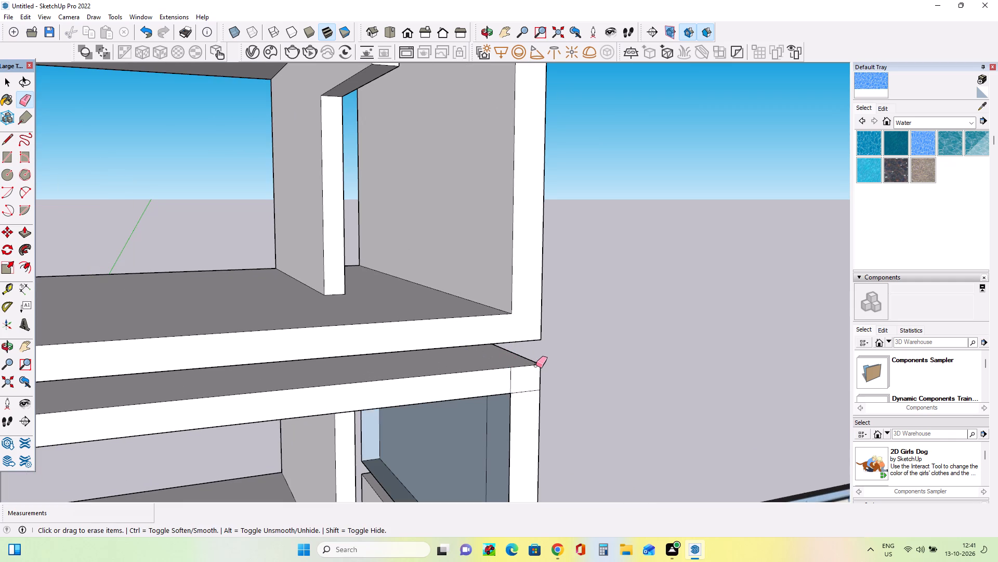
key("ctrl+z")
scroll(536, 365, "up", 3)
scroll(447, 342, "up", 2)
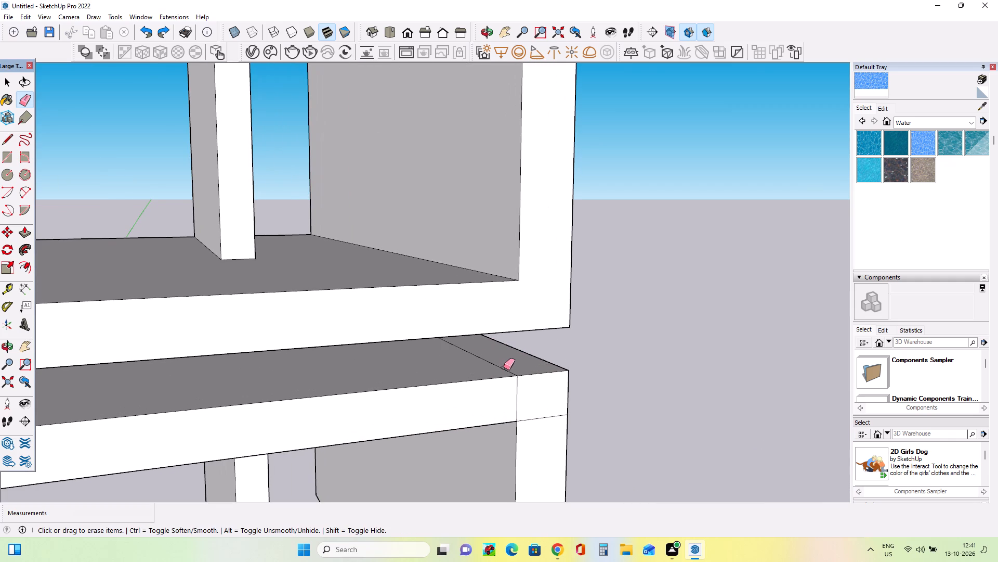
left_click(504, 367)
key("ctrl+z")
Erase the short line beside the top storey's parapet and the L-shaped line on the outer wall of the storey below.
scroll(508, 372, "down", 15)
scroll(250, 395, "up", 5)
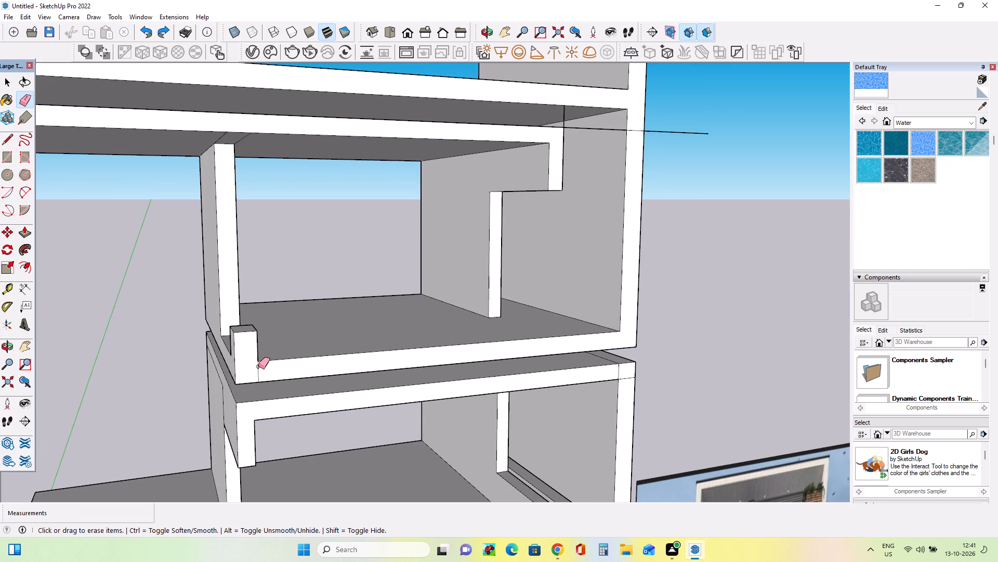
left_click(259, 367)
middle_click_drag(225, 419, 319, 377)
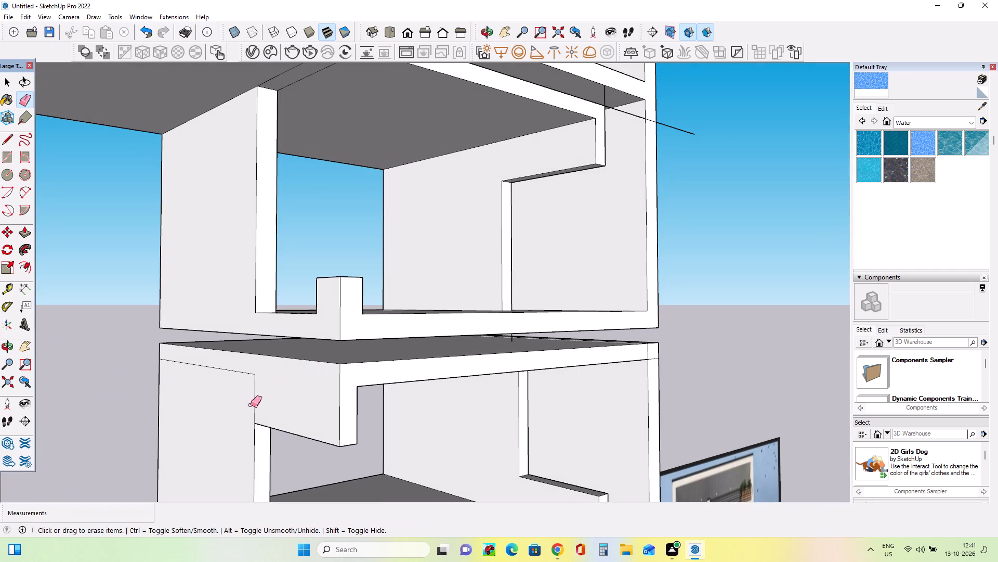
left_click(255, 404)
left_click(255, 376)
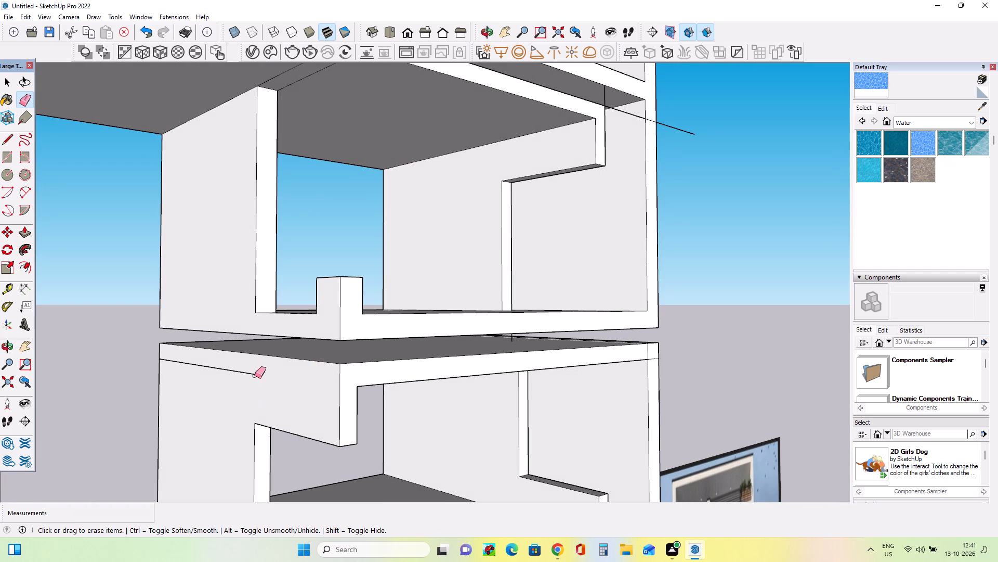
left_click(251, 373)
Erase the vertical construction line crossing the front opening below the pair of projecting slabs.
scroll(216, 356, "down", 13)
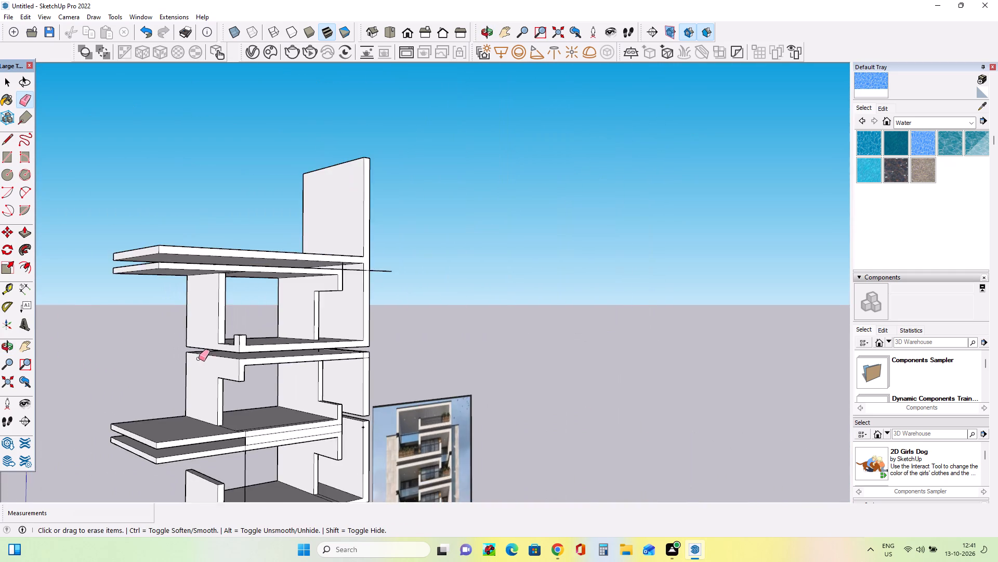
scroll(203, 366, "down", 3)
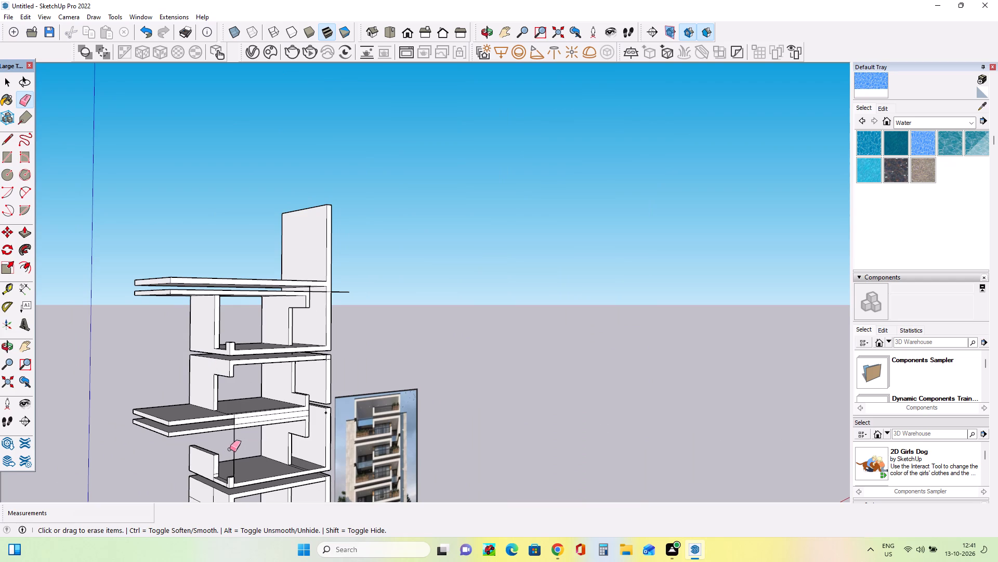
left_click(232, 449)
Delete the face closing the front gap between the two projecting slabs.
middle_click_drag(244, 445, 113, 432)
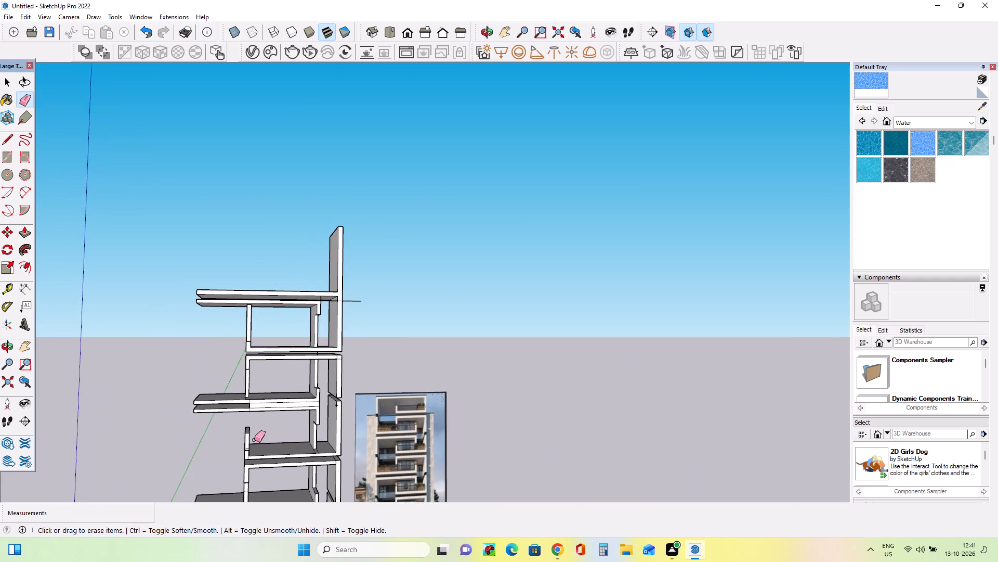
scroll(254, 440, "up", 9)
left_click(3, 85)
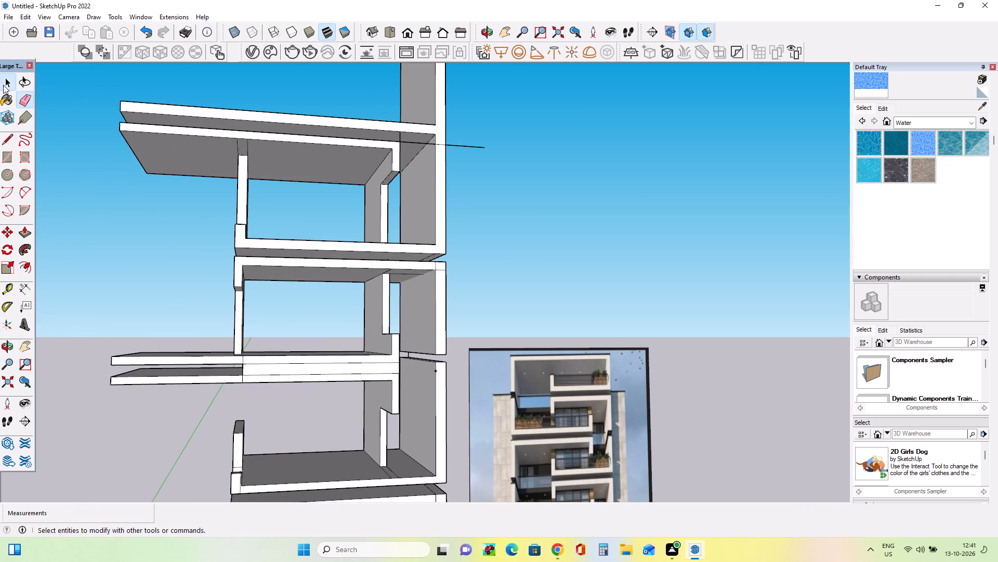
left_click(284, 368)
key("Delete")
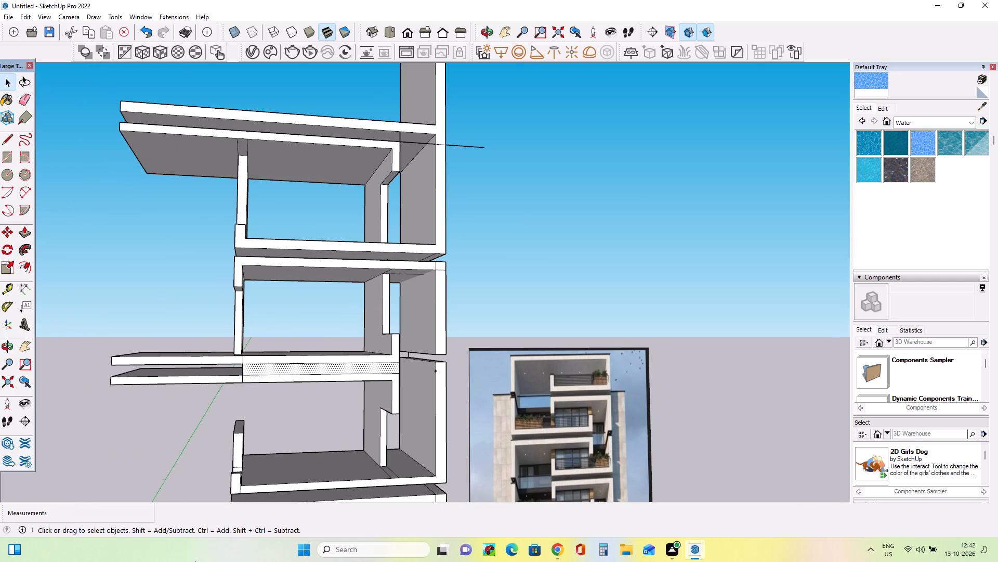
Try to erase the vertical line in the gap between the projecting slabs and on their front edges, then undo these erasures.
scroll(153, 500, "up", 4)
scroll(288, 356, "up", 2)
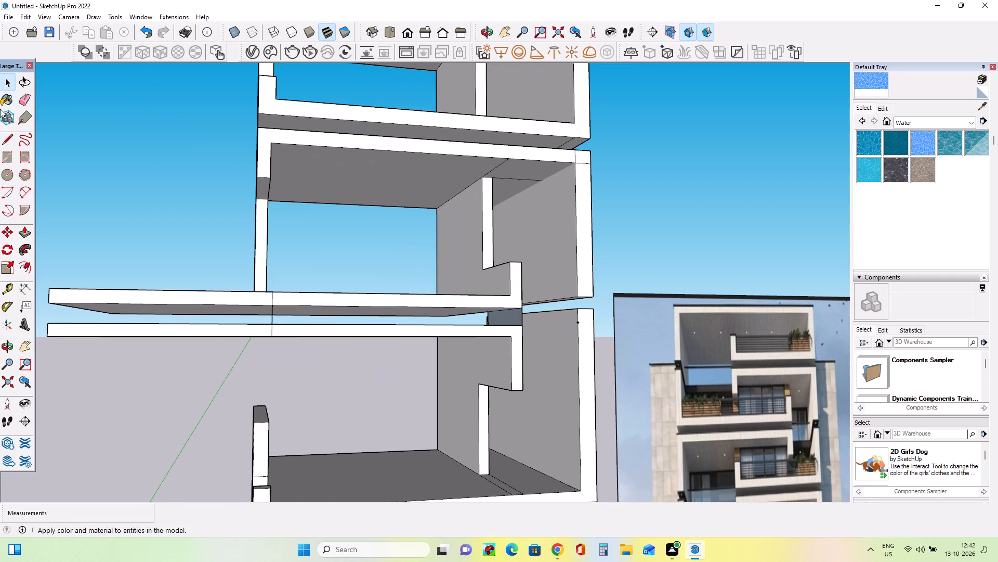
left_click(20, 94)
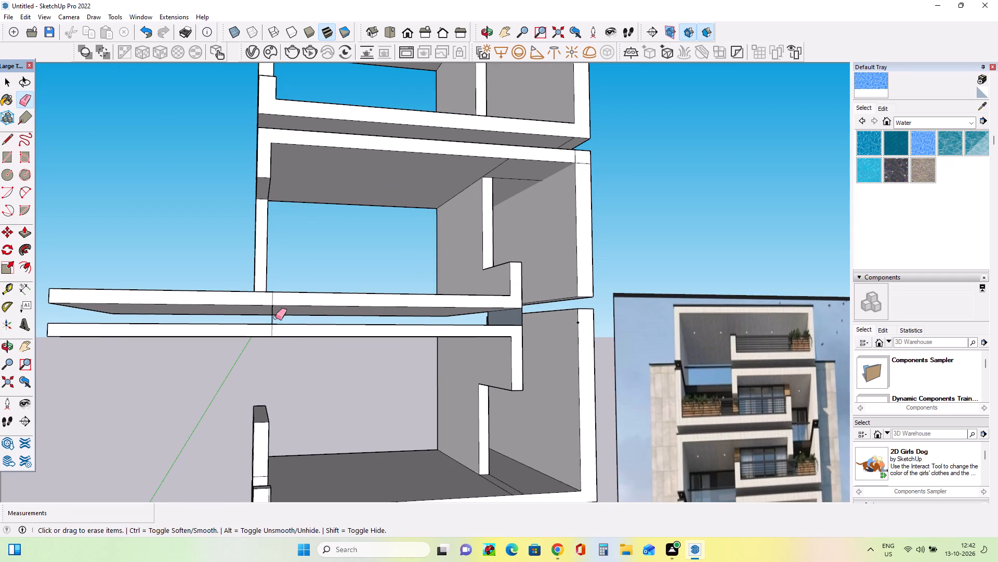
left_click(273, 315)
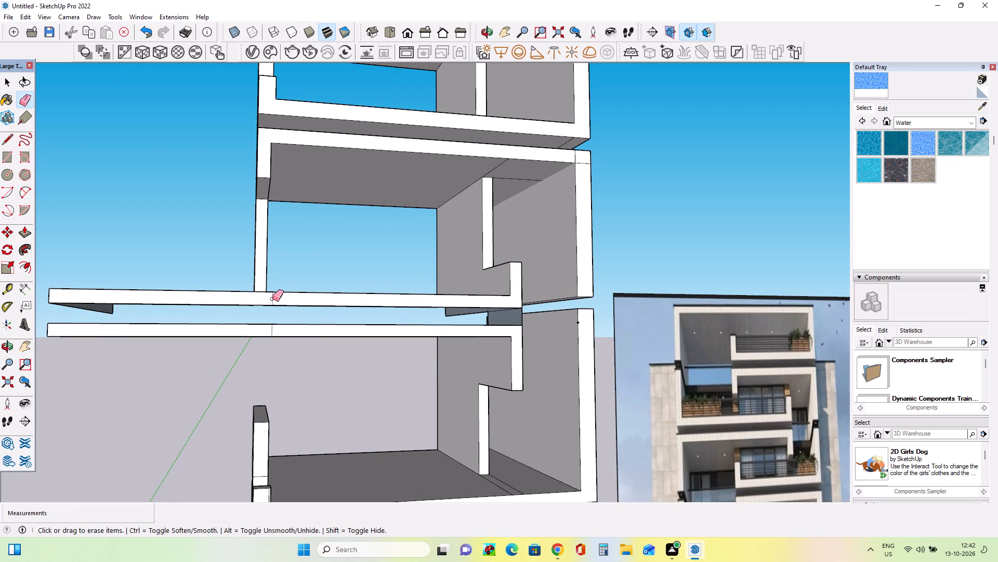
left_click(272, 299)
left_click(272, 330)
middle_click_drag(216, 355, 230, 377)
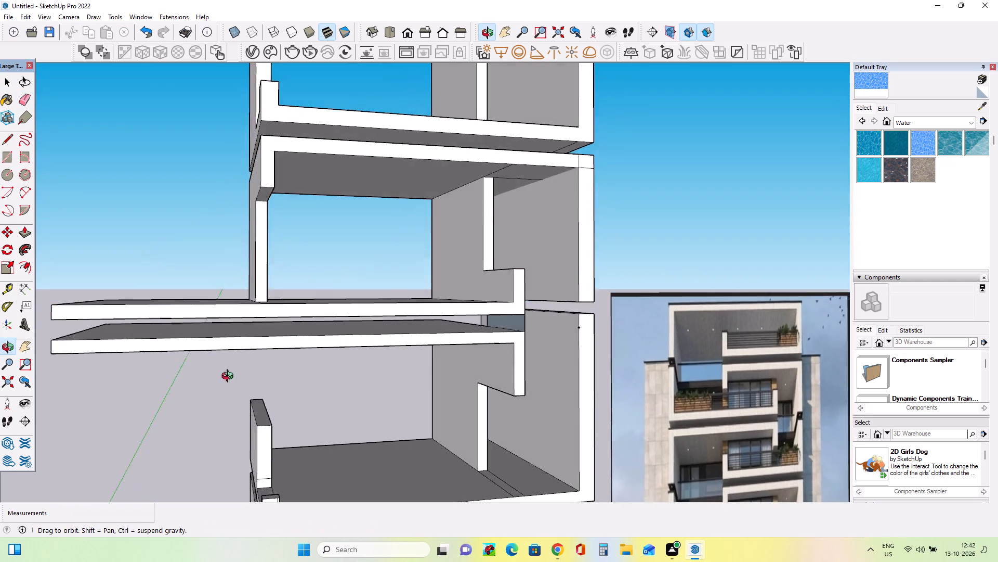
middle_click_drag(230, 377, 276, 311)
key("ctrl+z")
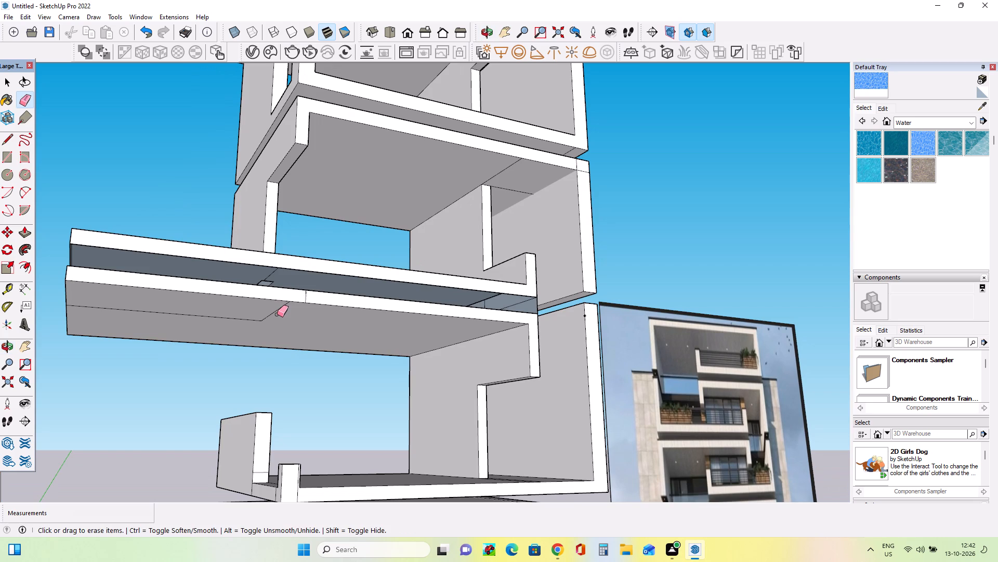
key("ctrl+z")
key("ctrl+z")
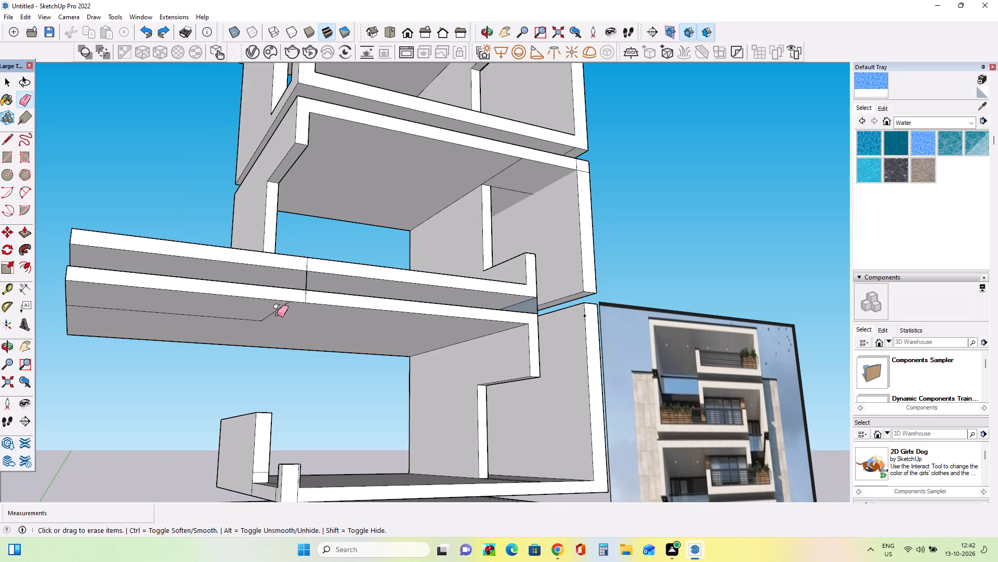
Erase the vertical line crossing the gap between the two projecting slabs.
scroll(336, 285, "up", 3)
left_click(296, 280)
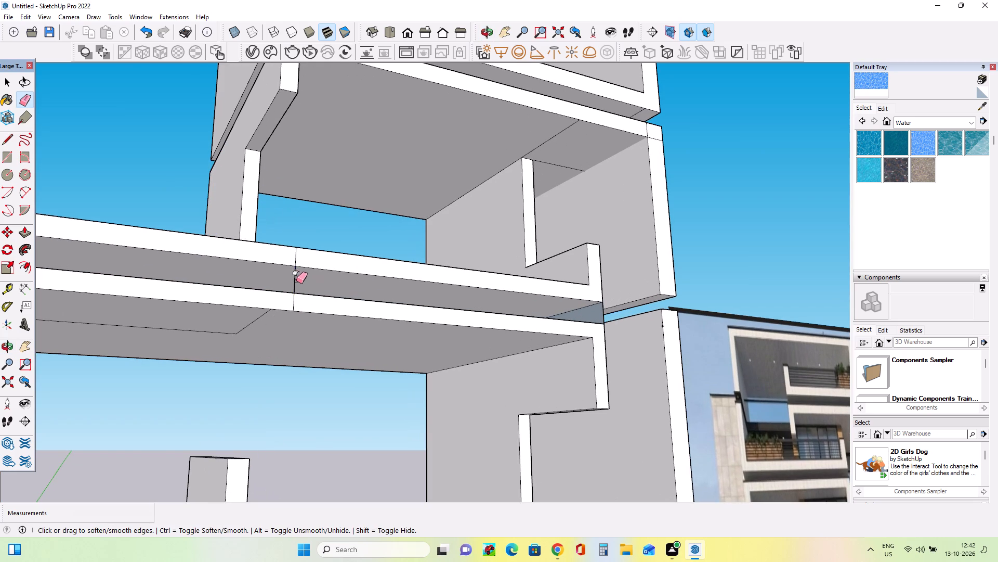
left_click(297, 283)
left_click(295, 281)
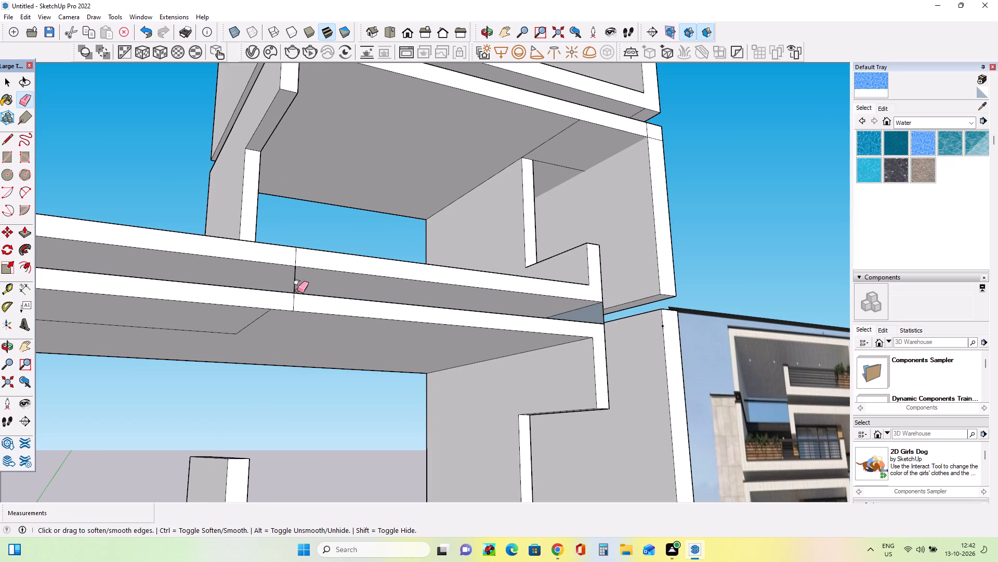
left_click(294, 283)
left_click(294, 283)
left_click(298, 284)
left_click(295, 281)
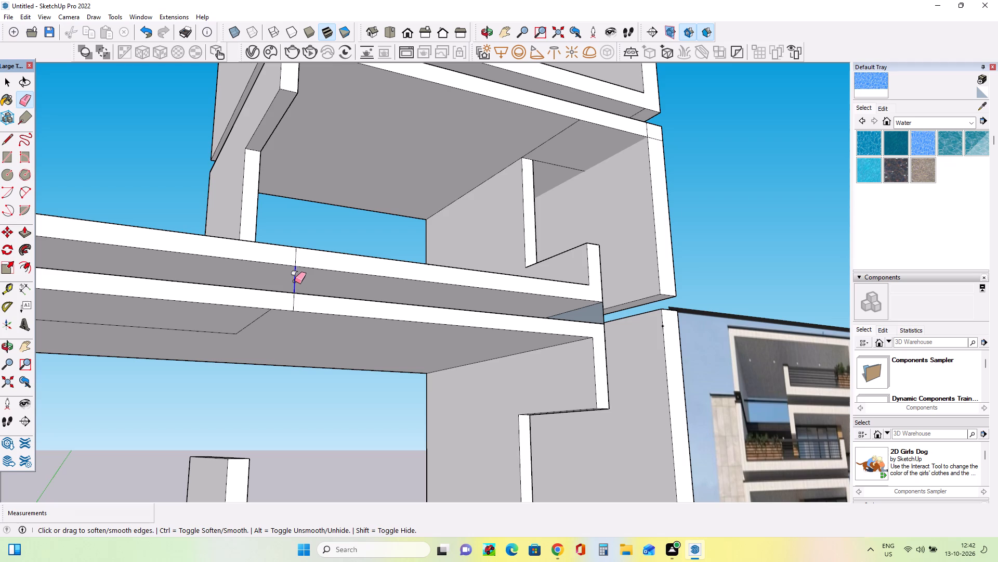
middle_click_drag(305, 297, 295, 340)
scroll(284, 317, "up", 1)
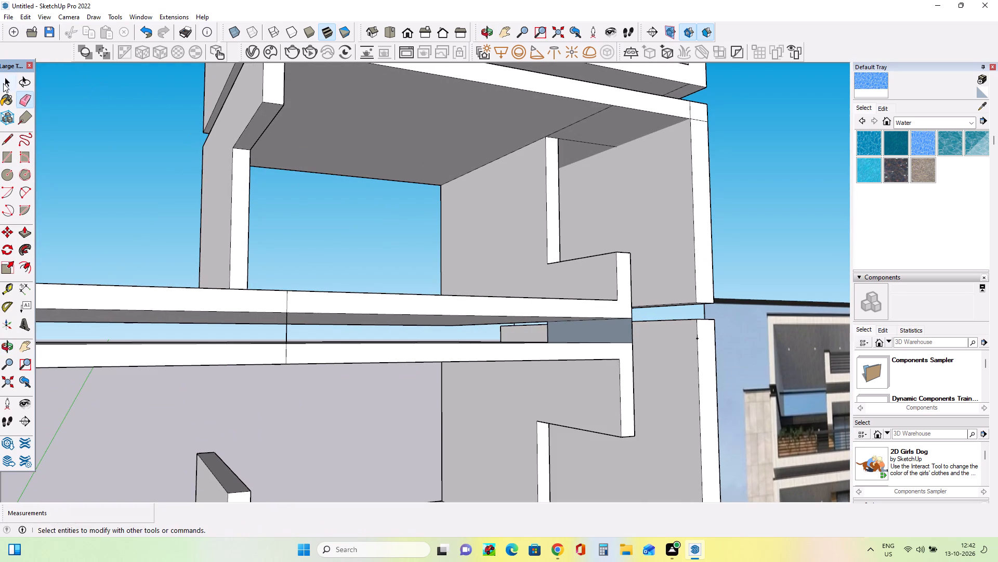
left_click(3, 83)
left_click(109, 114)
left_click(29, 103)
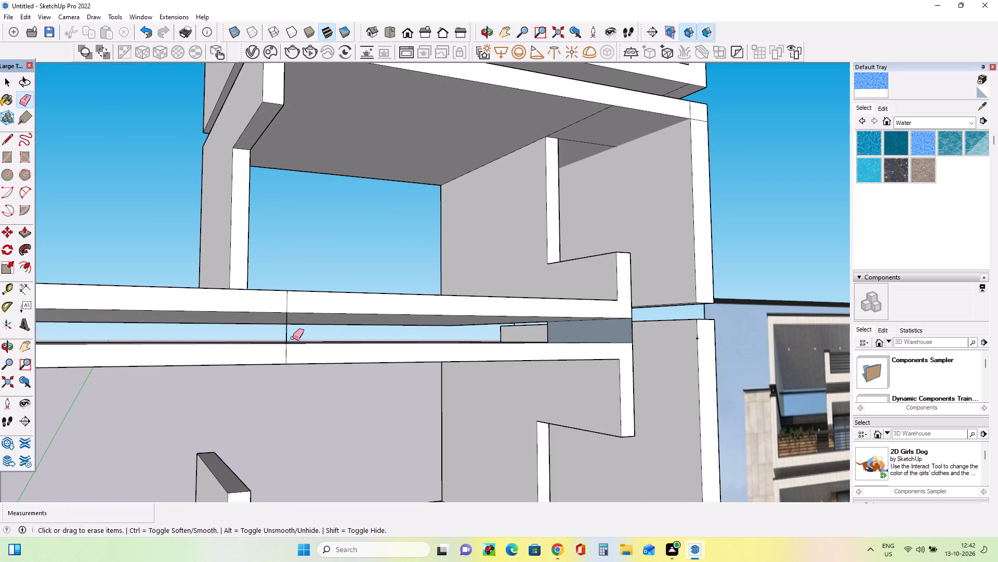
left_click(286, 327)
Erase the short vertical lines left on the front edges of the upper and lower projecting slabs.
middle_click_drag(288, 344, 308, 359)
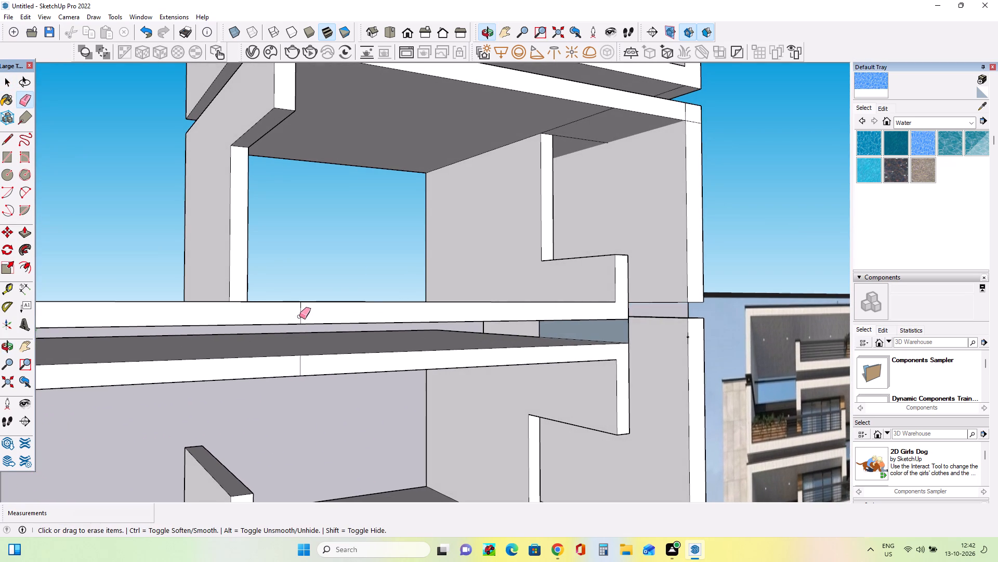
left_click(299, 316)
middle_click_drag(314, 336, 337, 273)
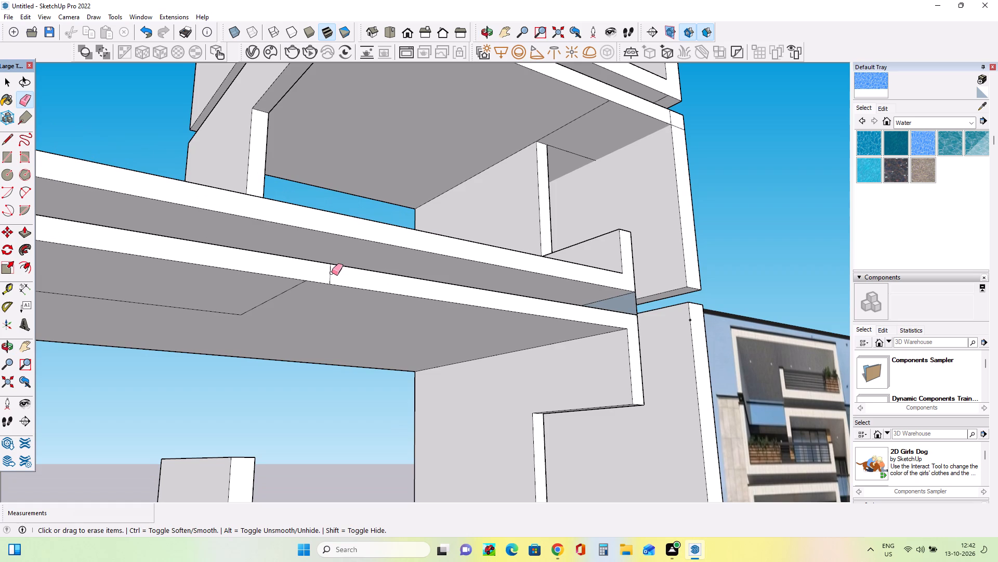
left_click(332, 273)
left_click(329, 273)
Erase the L-shaped construction line on the underside of the lower projecting slab.
left_click(279, 298)
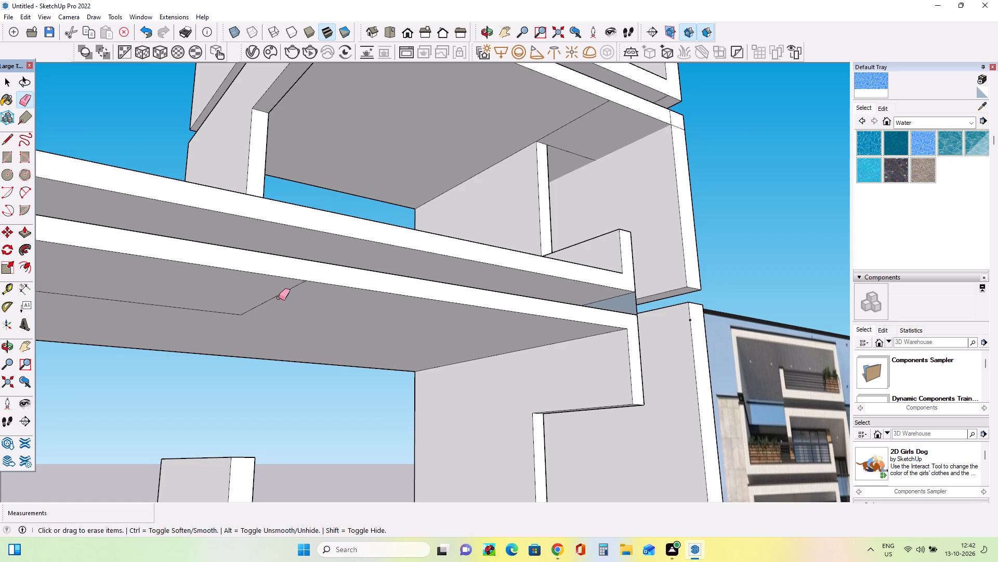
left_click(281, 297)
left_click(282, 295)
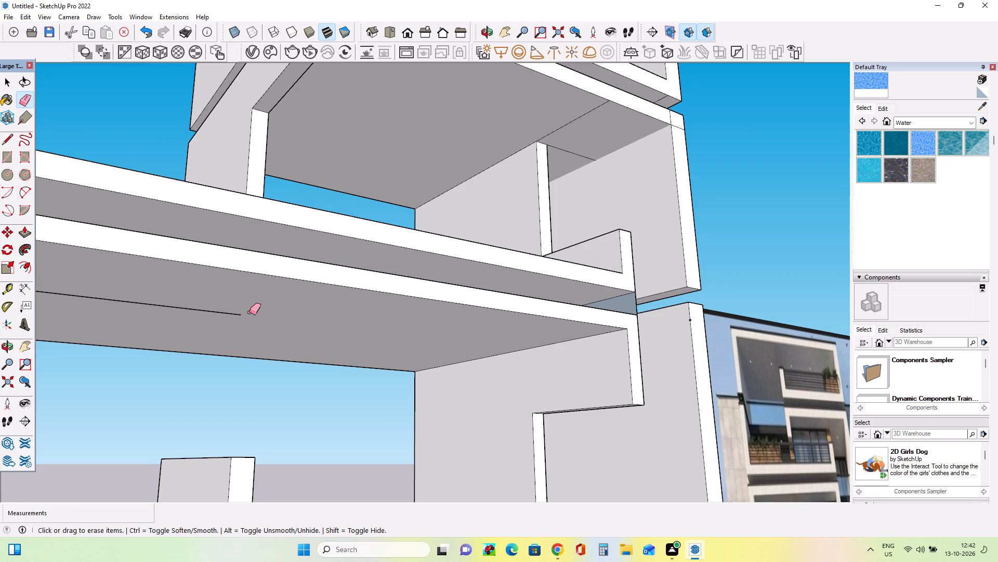
left_click(239, 314)
Erase the vertical edges at the parapet end of the slab gap, removing the small face that closes it.
middle_click_drag(280, 309, 191, 401)
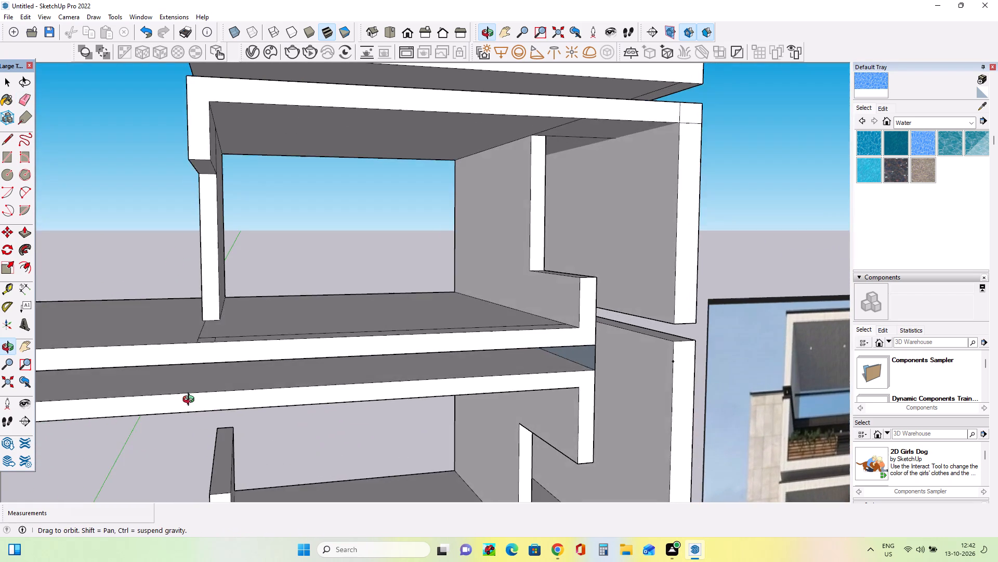
middle_click_drag(191, 401, 183, 440)
scroll(187, 380, "down", 9)
middle_click_drag(345, 420, 305, 330)
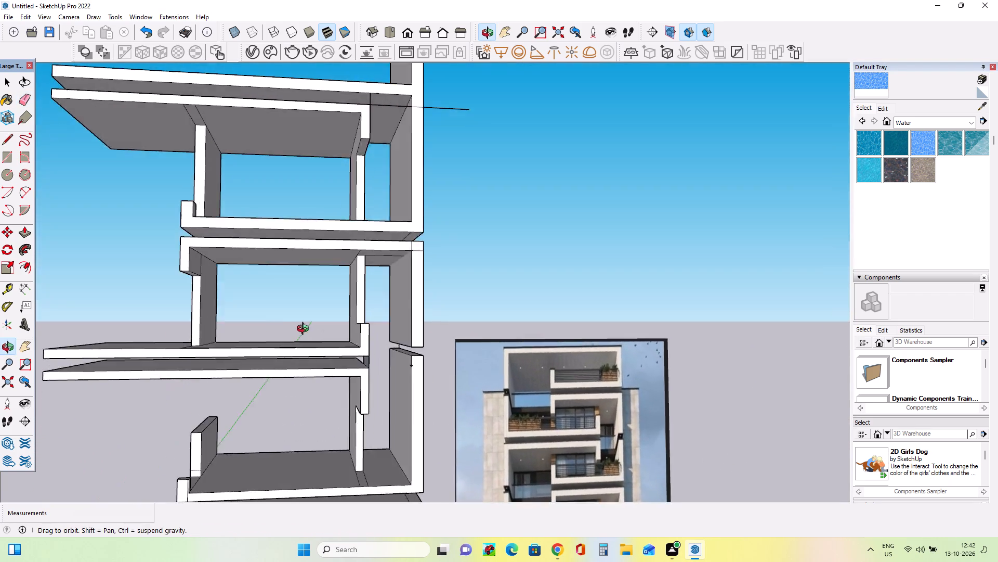
middle_click_drag(305, 330, 235, 329)
scroll(392, 365, "up", 5)
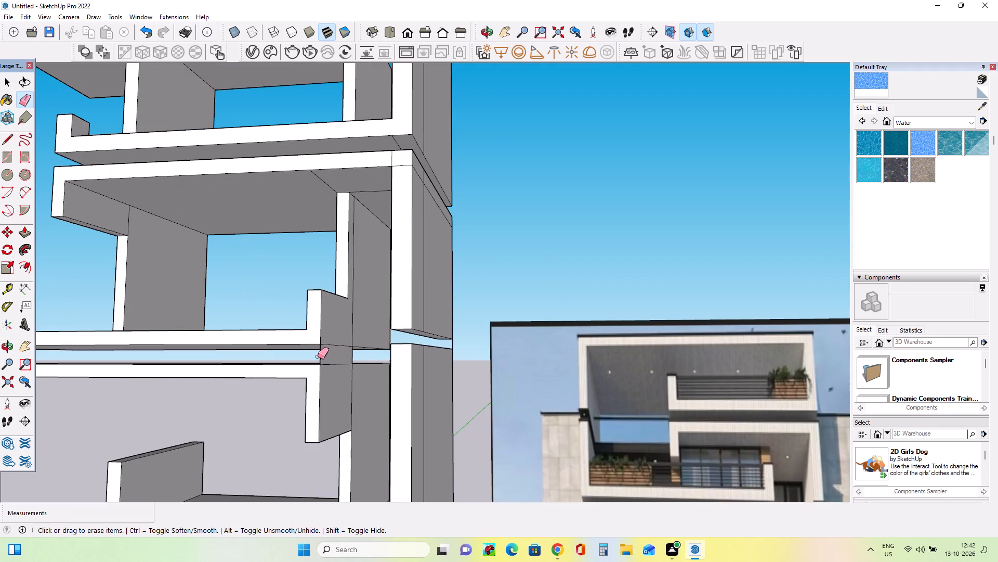
left_click(321, 357)
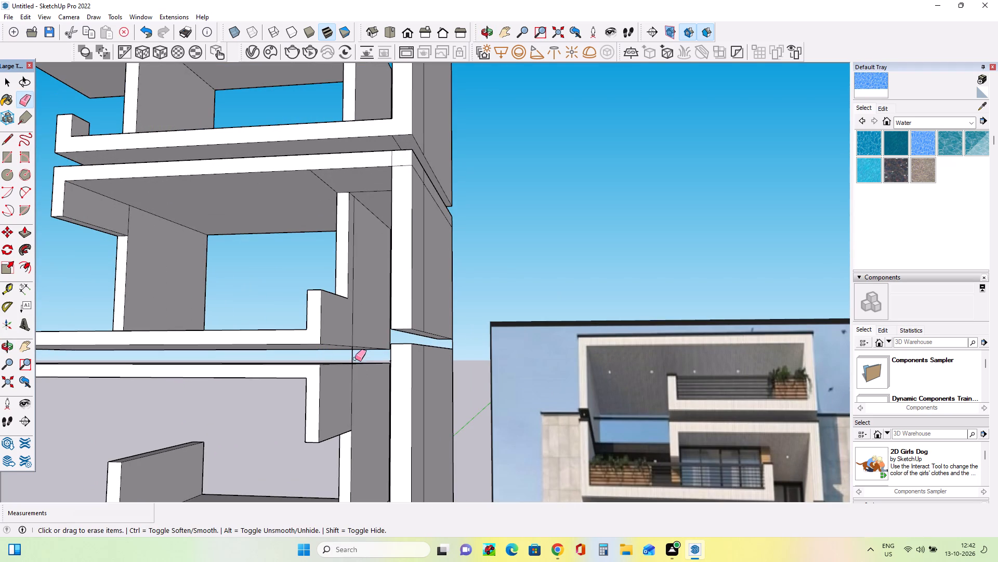
left_click(351, 356)
Erase the horizontal construction line running from the end of the slab below the top slab past the outer wall.
scroll(410, 363, "down", 8)
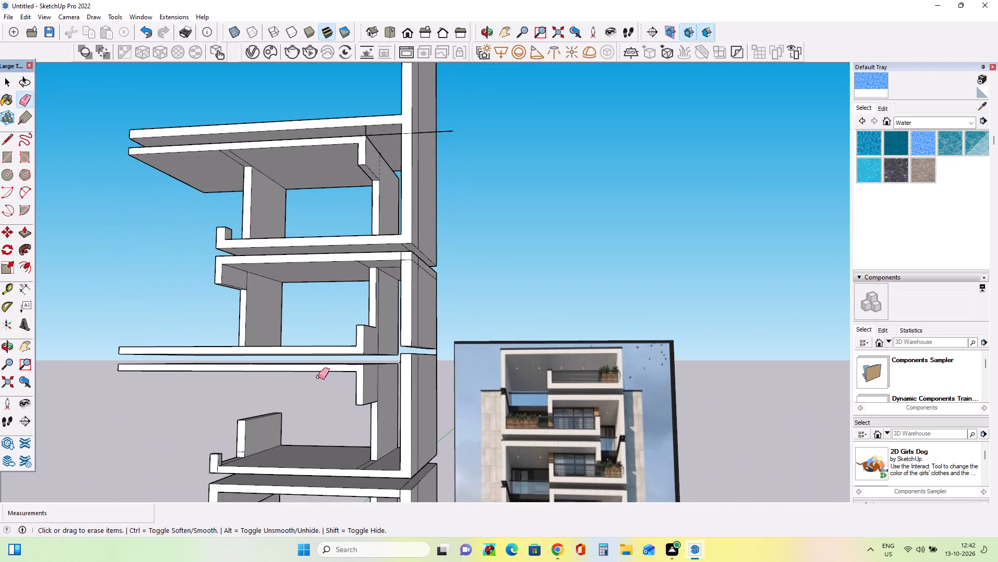
middle_click_drag(337, 377, 410, 442)
scroll(400, 391, "down", 1)
middle_click_drag(421, 423, 422, 450)
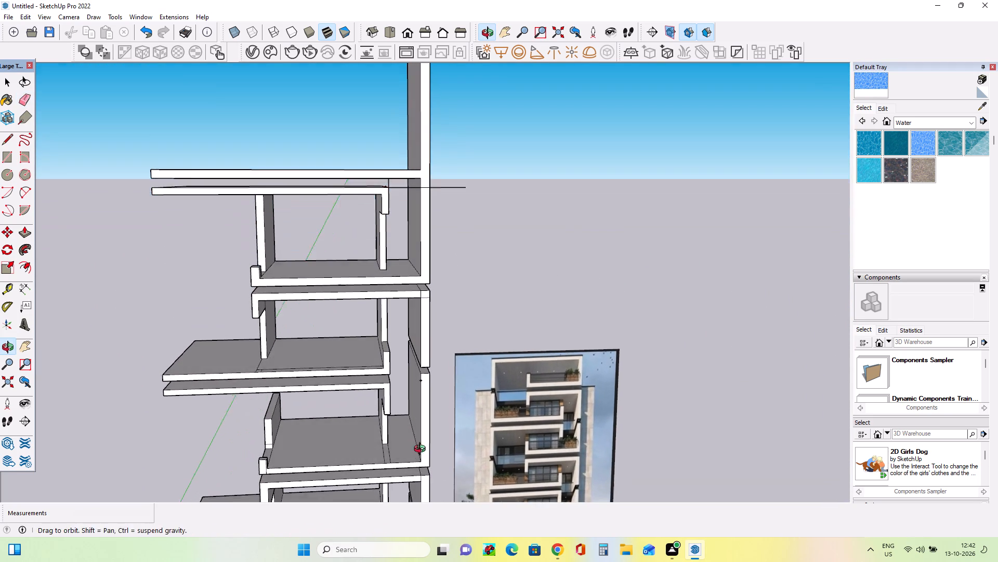
middle_click_drag(422, 450, 422, 457)
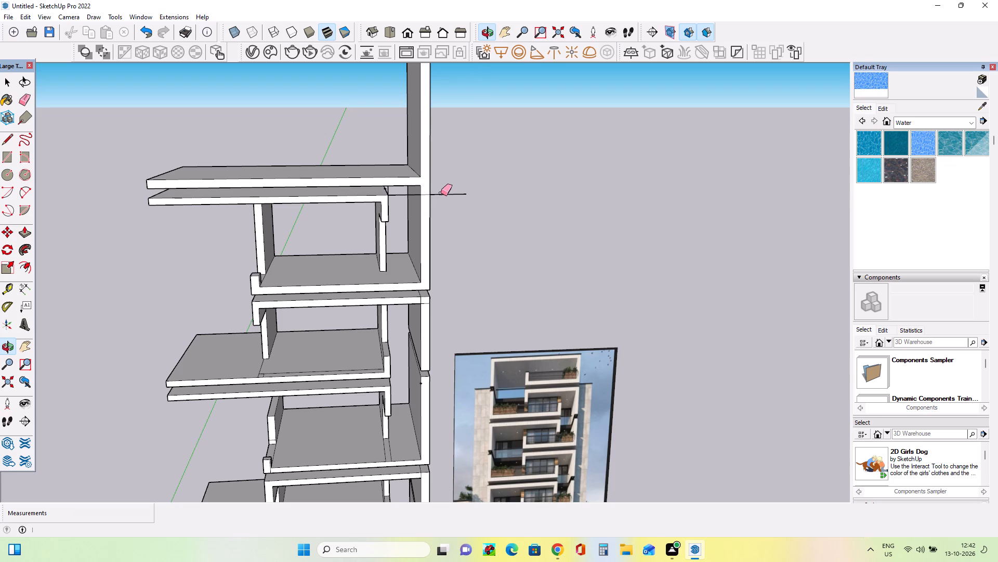
left_click(442, 195)
scroll(409, 194, "up", 7)
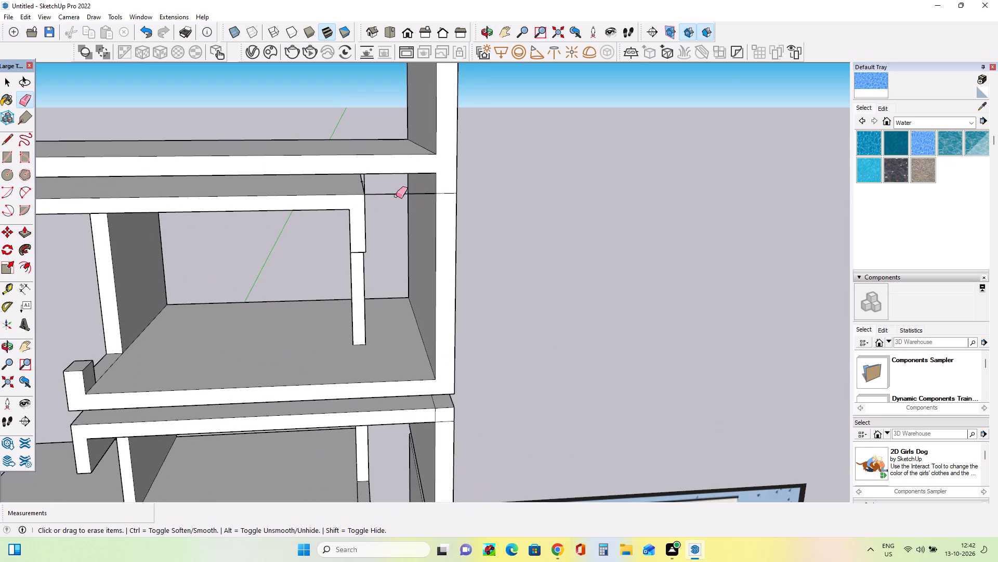
left_click(396, 196)
left_click(396, 193)
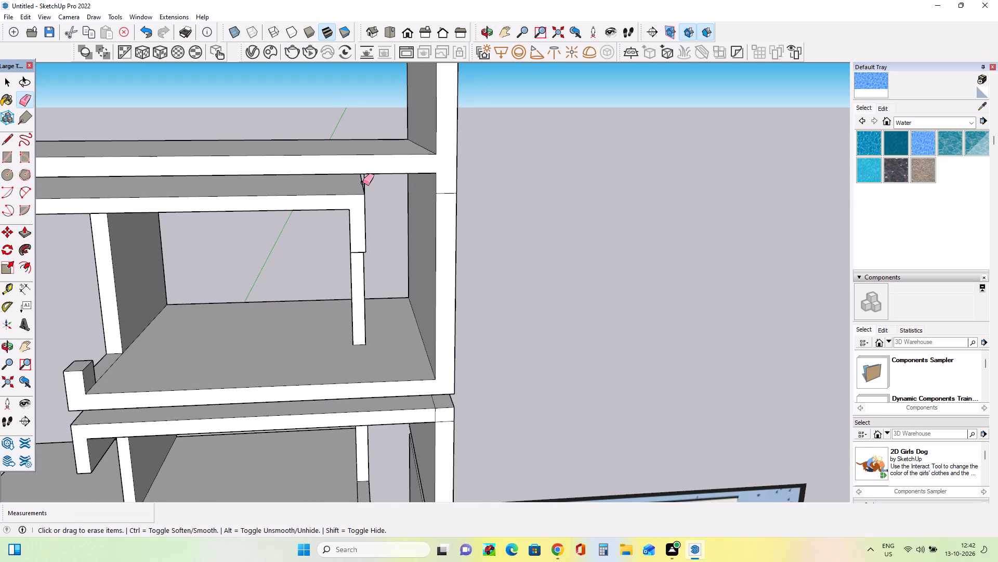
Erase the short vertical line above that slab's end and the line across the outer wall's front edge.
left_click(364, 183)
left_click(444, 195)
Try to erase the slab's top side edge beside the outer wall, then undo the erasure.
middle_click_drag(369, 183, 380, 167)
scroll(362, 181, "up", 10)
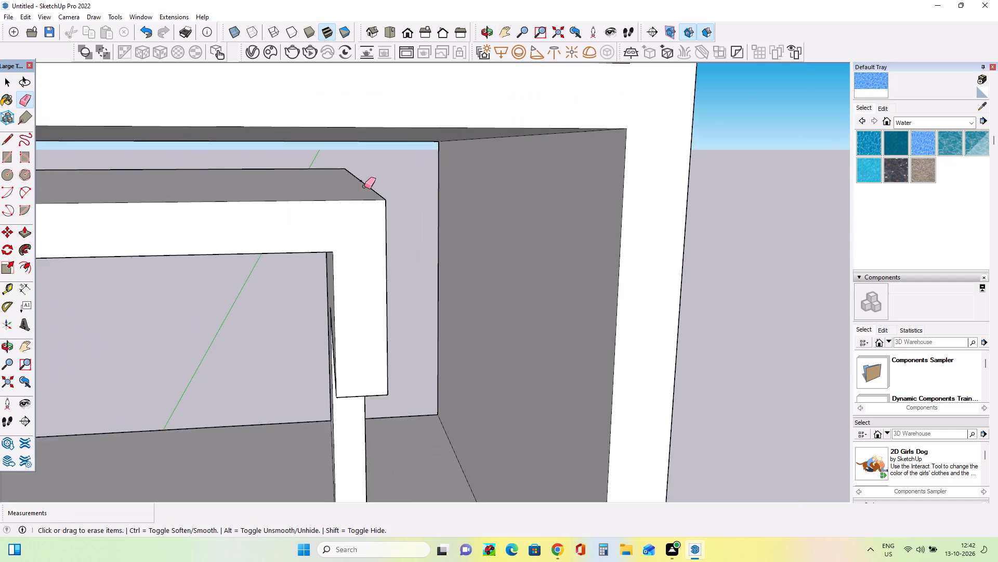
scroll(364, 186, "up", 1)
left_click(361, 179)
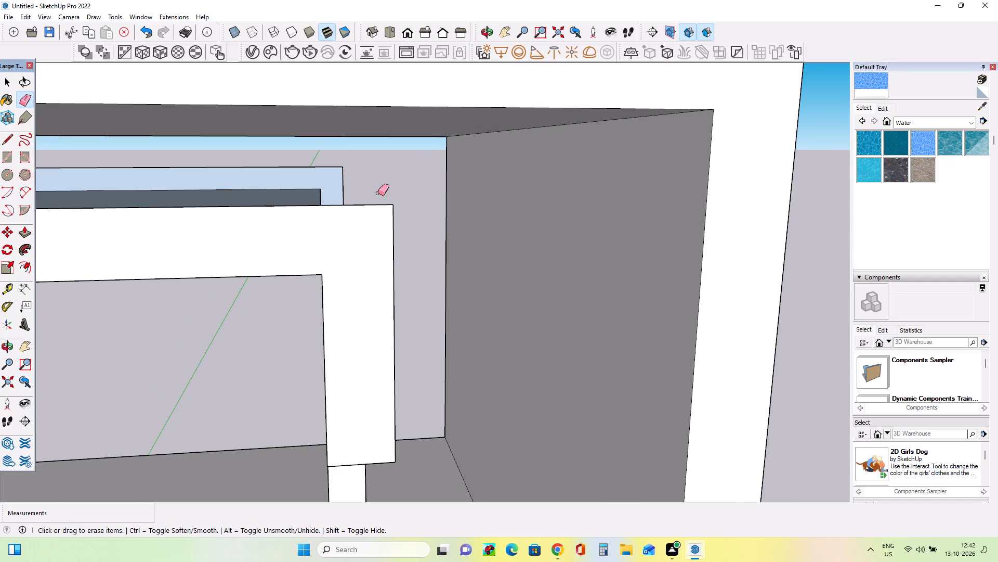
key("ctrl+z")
Examine the stacked storeys and the gaps between their slabs against the building's reference photo.
scroll(407, 220, "down", 10)
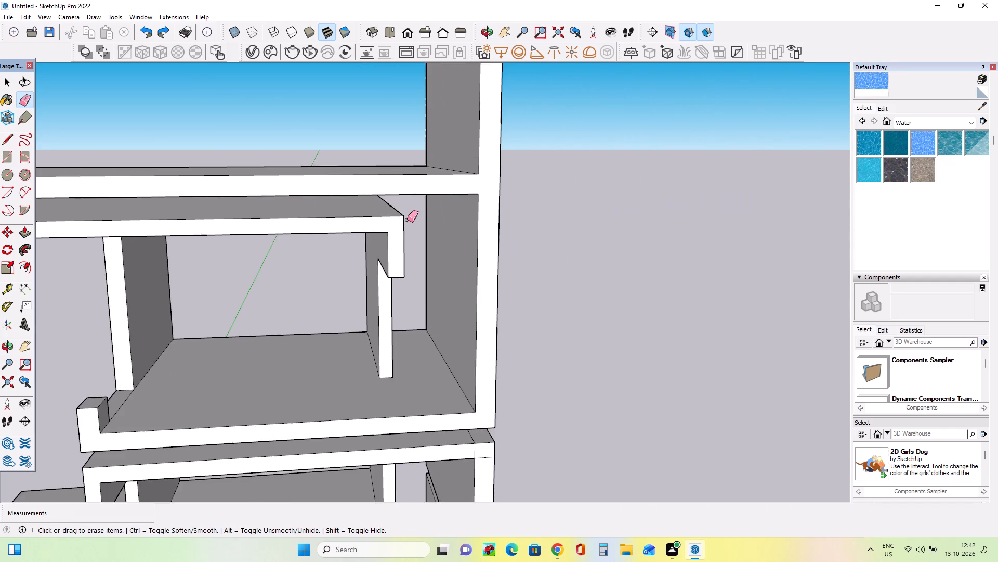
scroll(407, 220, "down", 13)
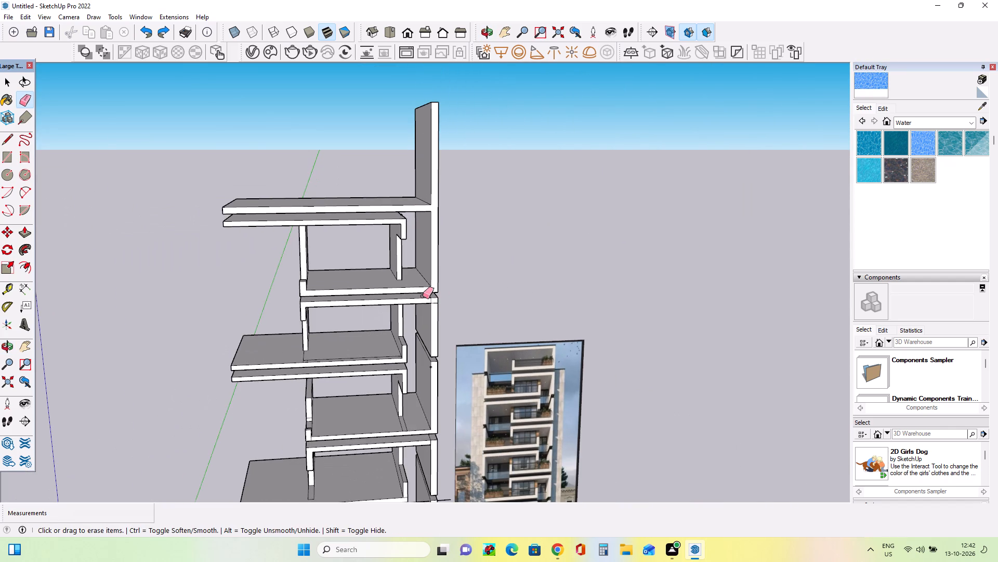
scroll(423, 296, "down", 1)
middle_click_drag(443, 295, 378, 298)
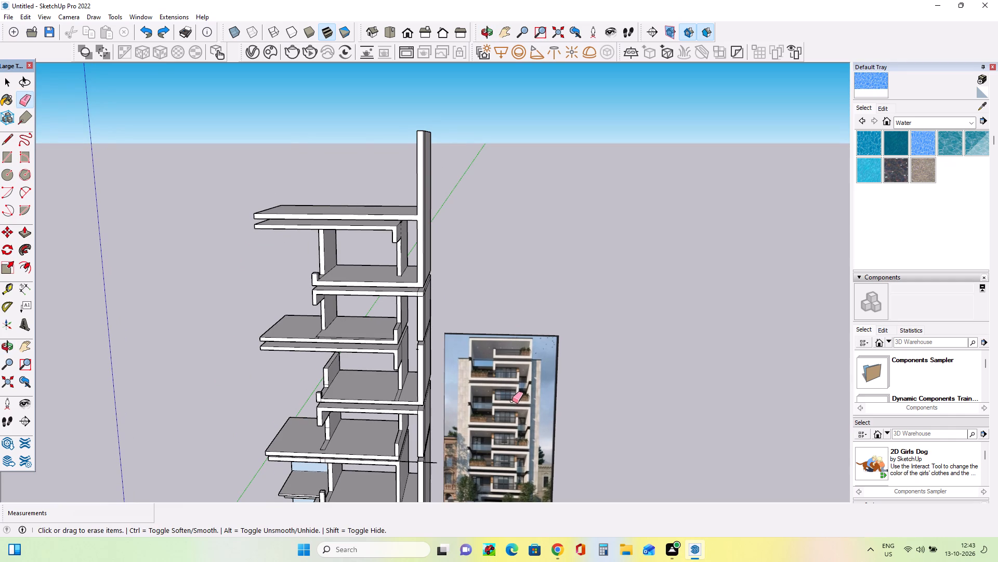
middle_click_drag(523, 390, 552, 404)
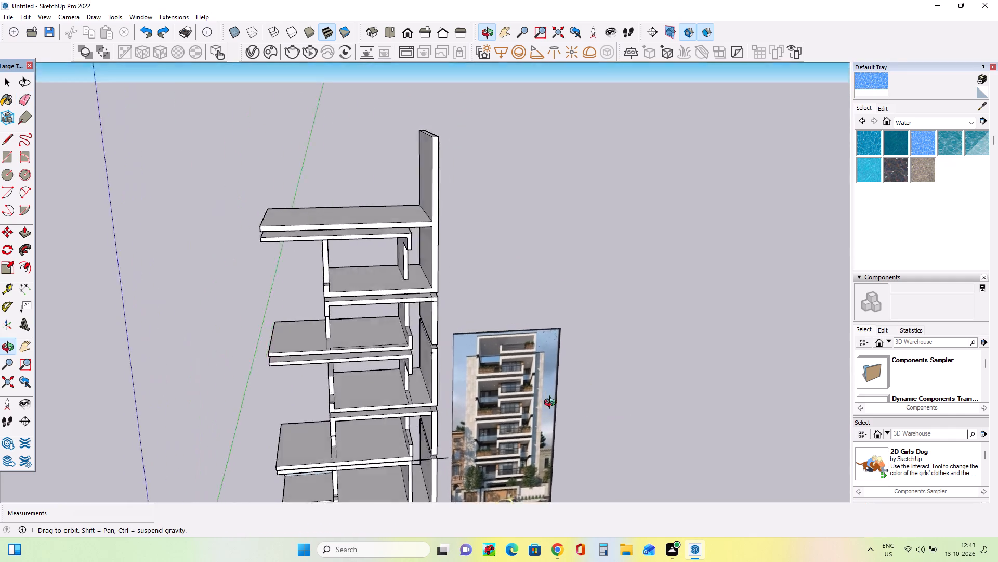
middle_click_drag(552, 404, 571, 376)
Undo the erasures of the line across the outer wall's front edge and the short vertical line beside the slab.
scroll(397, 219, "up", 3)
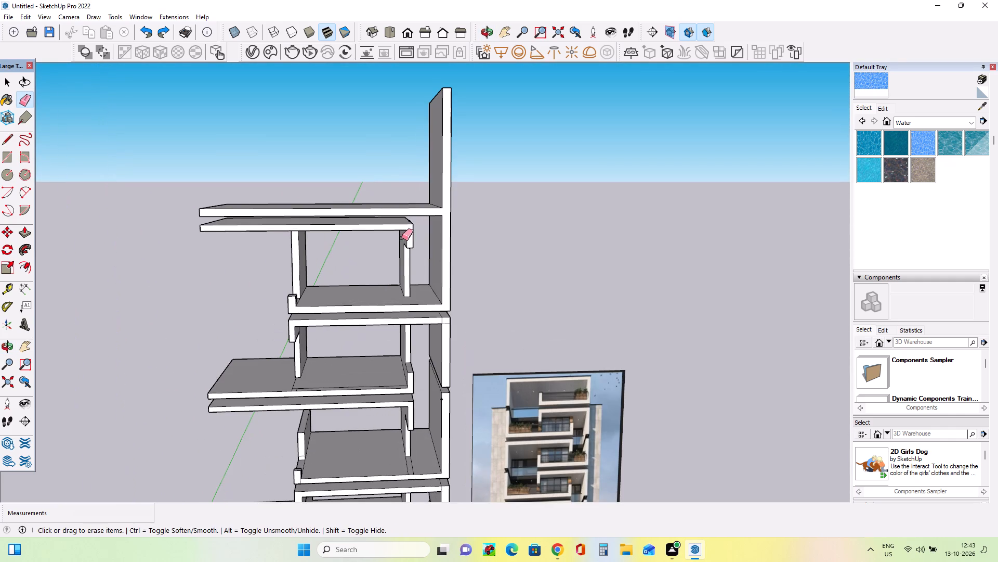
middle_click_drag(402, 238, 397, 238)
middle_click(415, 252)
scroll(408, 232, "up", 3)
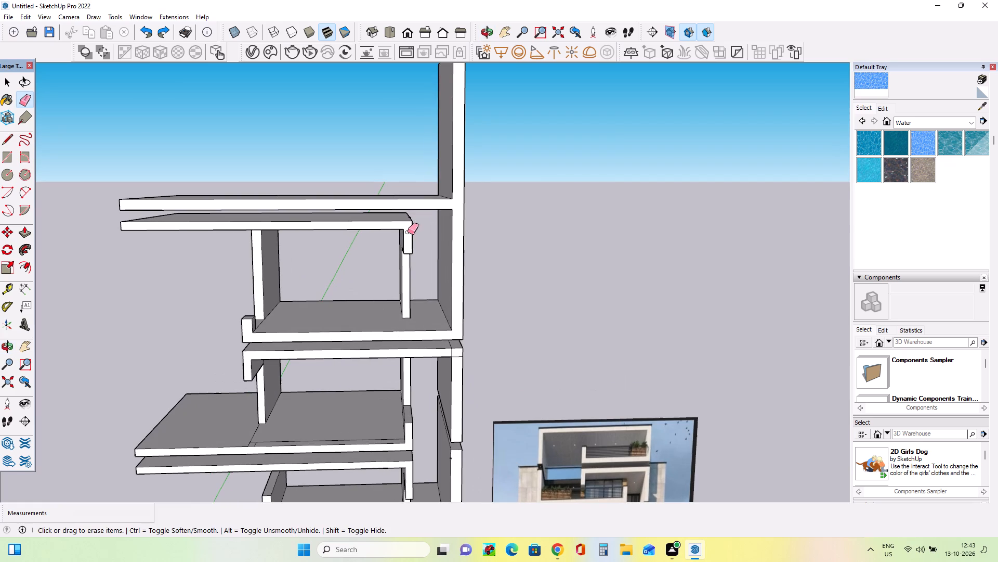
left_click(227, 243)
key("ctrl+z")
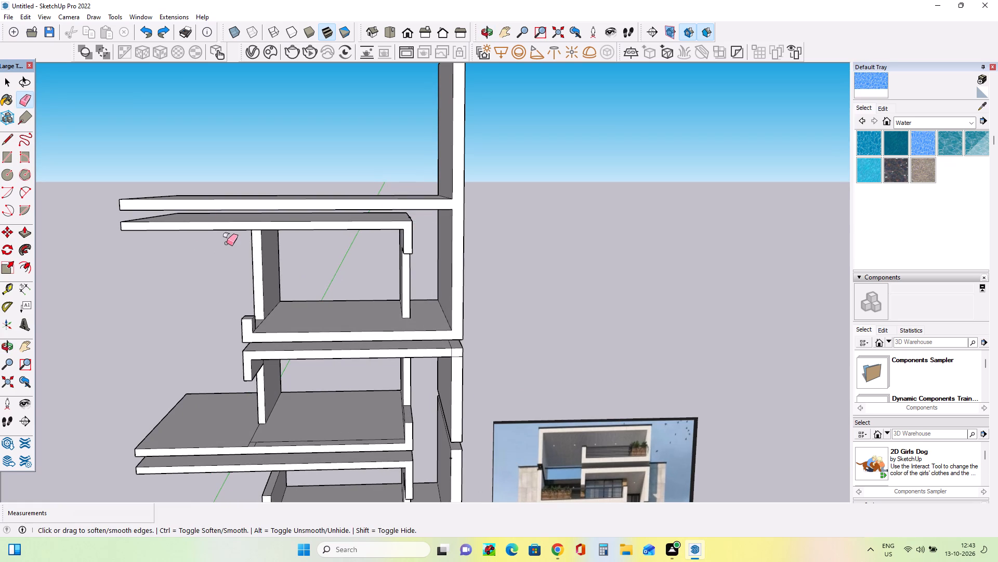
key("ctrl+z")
Draw a line about 1' 1 7/16" long across the outer wall's front edge, level with the top slab's underside.
left_click(7, 140)
left_click(452, 211)
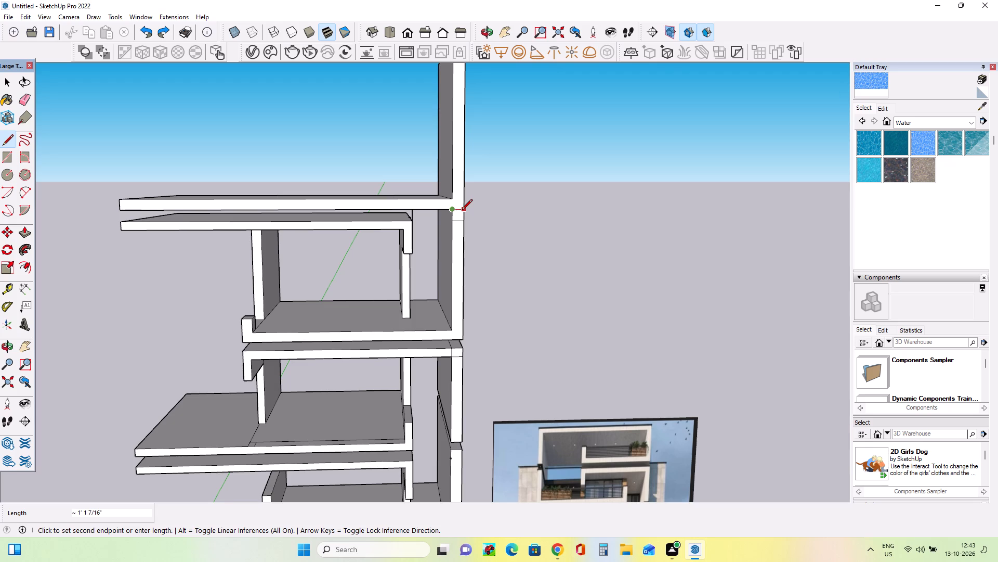
left_click(463, 211)
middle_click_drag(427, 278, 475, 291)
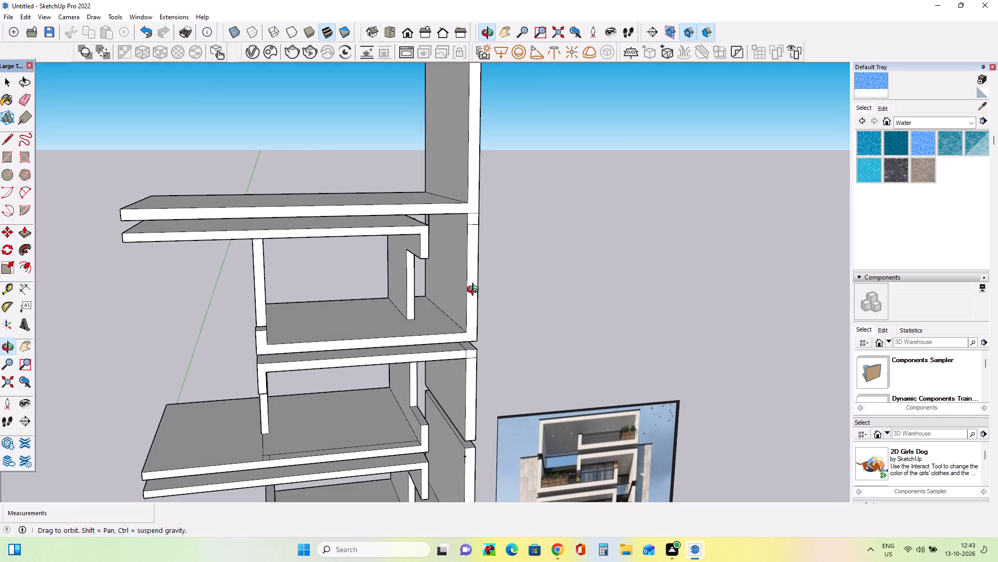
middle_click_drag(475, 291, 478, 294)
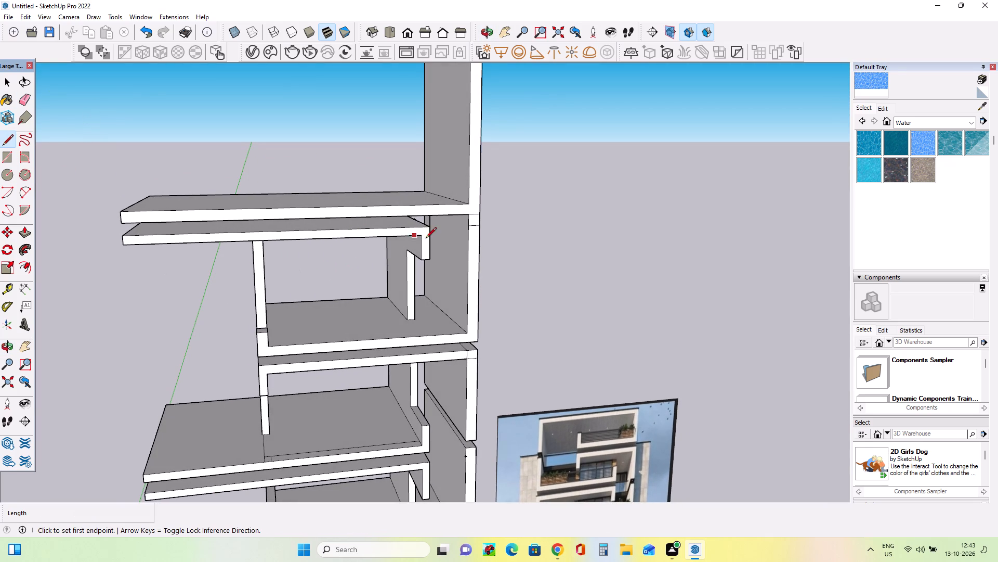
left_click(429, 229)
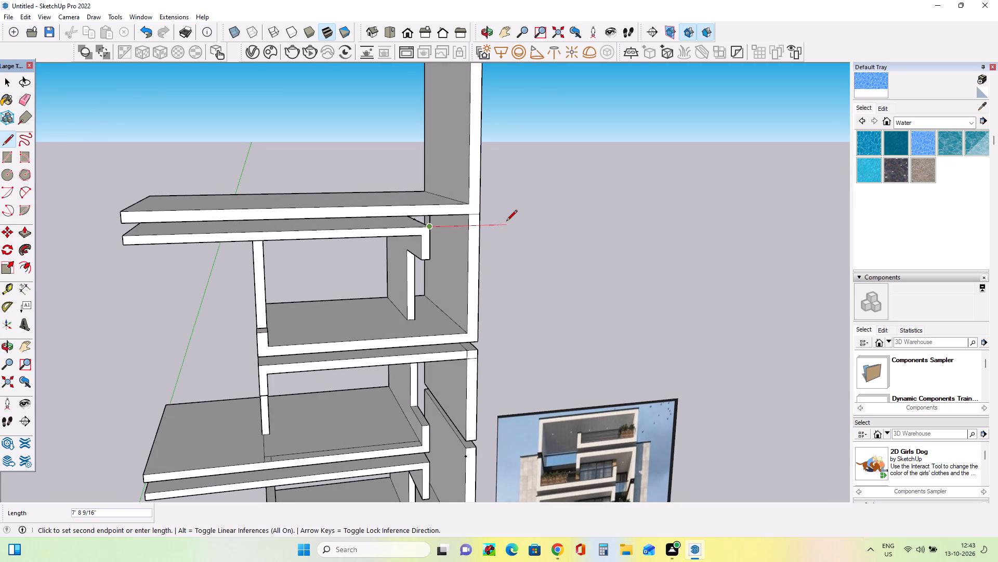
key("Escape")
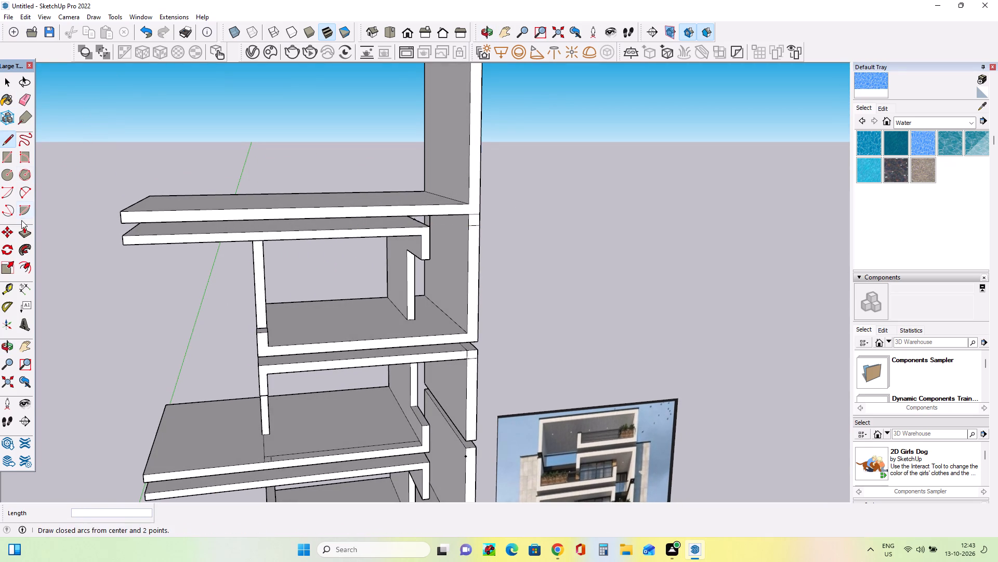
Push the outer wall's strip below the top slab inward about 3' 11 3/8", and the remaining strip behind it about 14' 5/16".
left_click(24, 232)
left_click(478, 219)
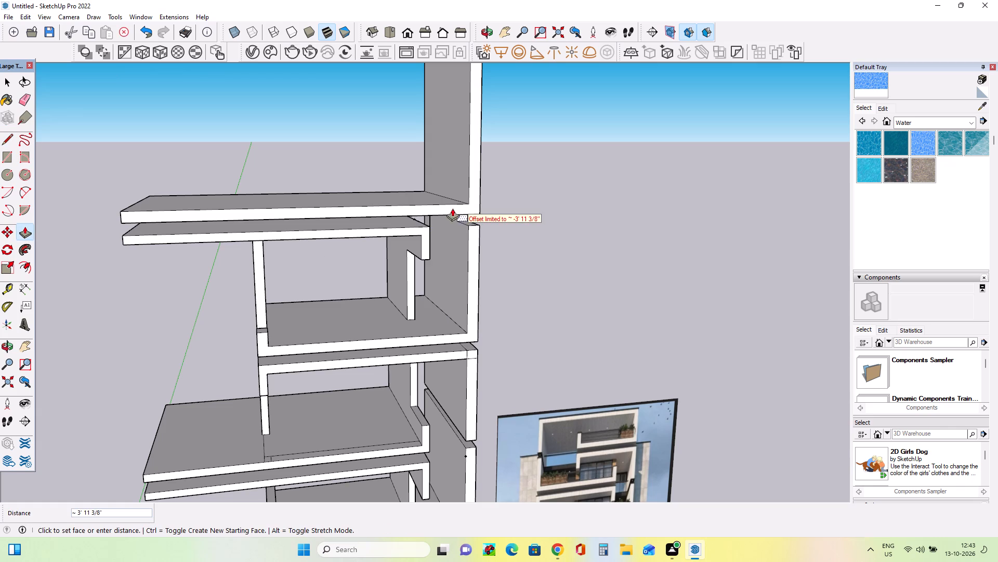
left_click(404, 214)
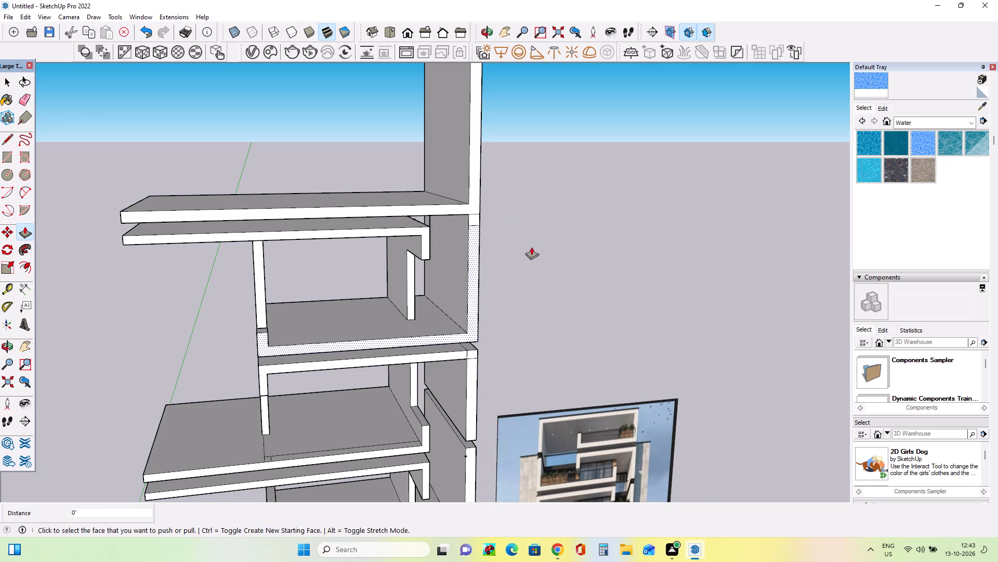
middle_click_drag(499, 247, 204, 260)
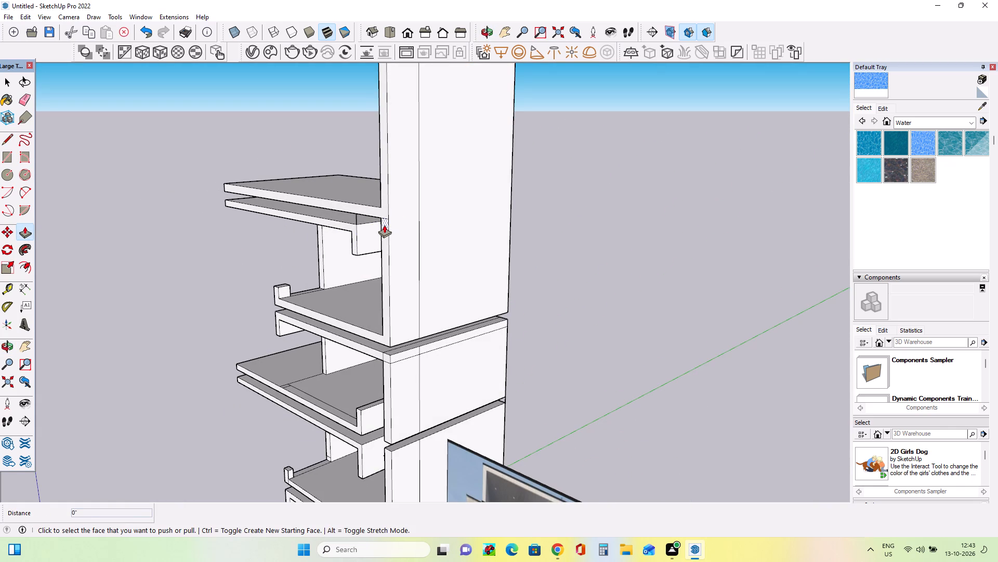
left_click(384, 225)
left_click(502, 209)
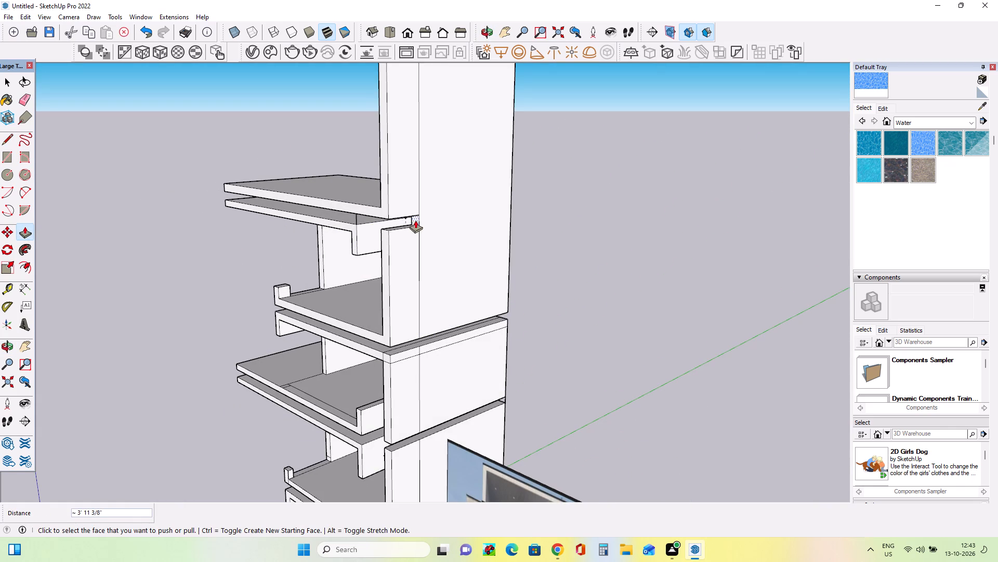
left_click(415, 220)
left_click(543, 211)
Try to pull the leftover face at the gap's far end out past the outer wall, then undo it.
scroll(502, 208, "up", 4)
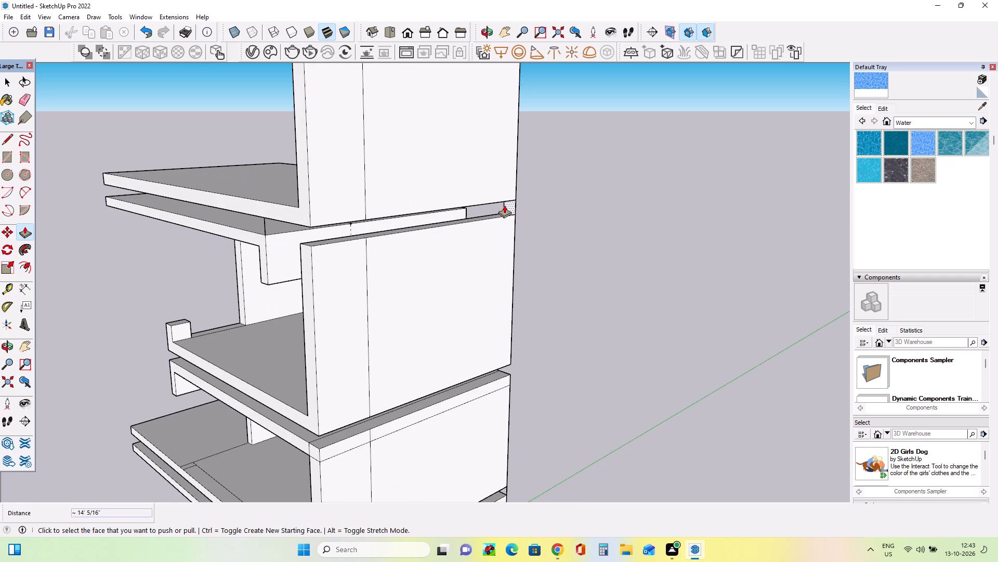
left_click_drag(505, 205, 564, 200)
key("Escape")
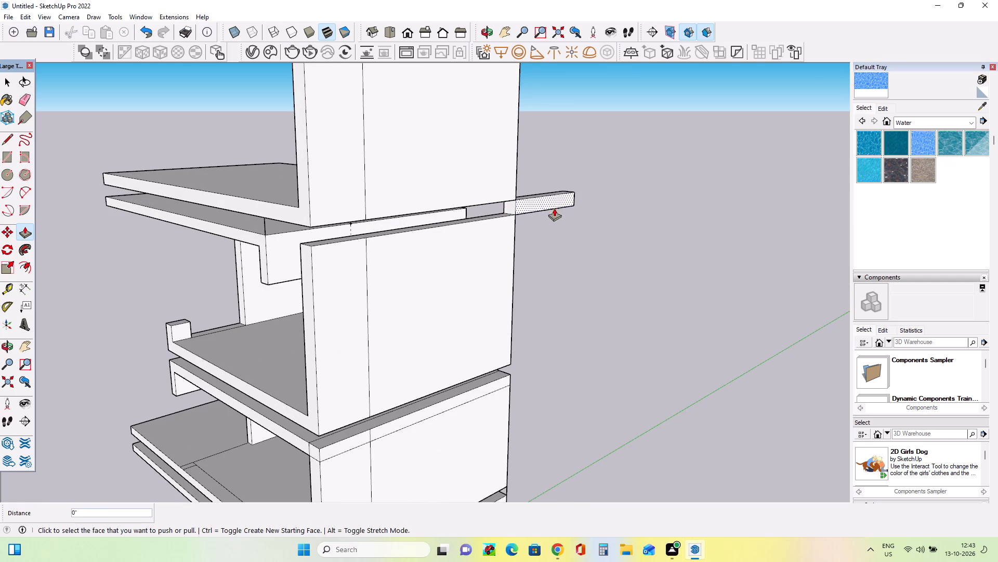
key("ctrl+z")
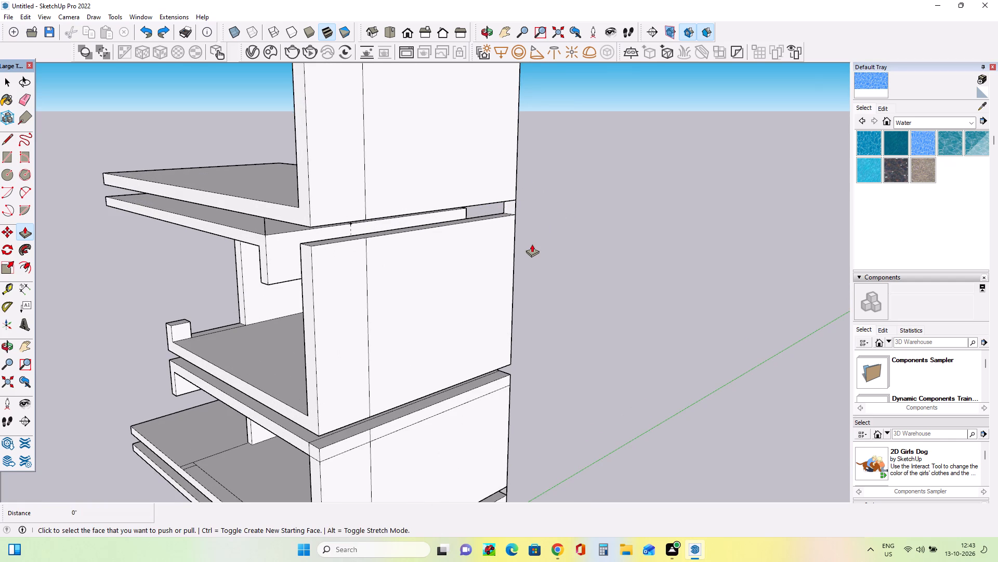
Erase the edges of the leftover face at the far end of the gap below the top slab.
left_click(25, 100)
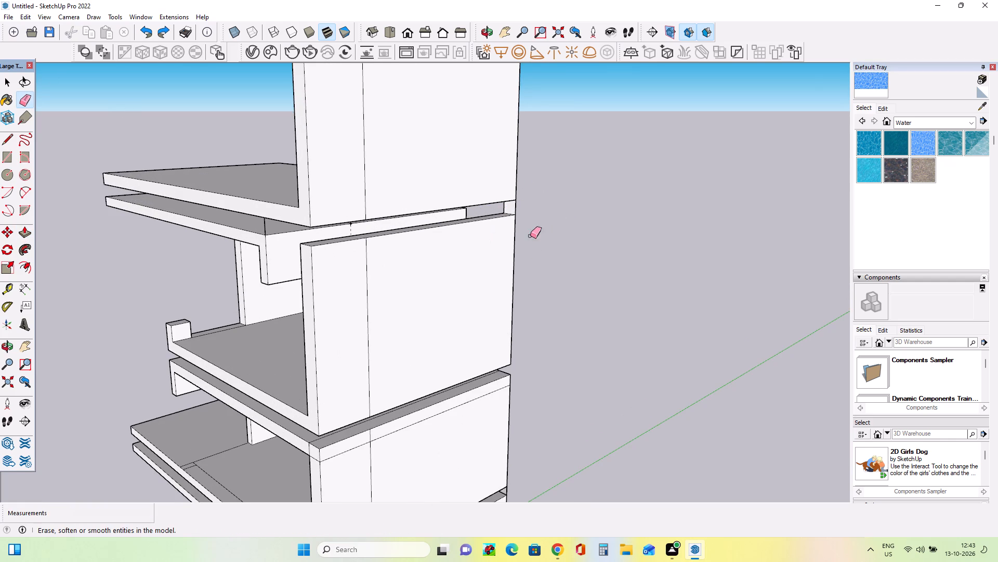
left_click_drag(516, 208, 523, 209)
left_click(504, 207)
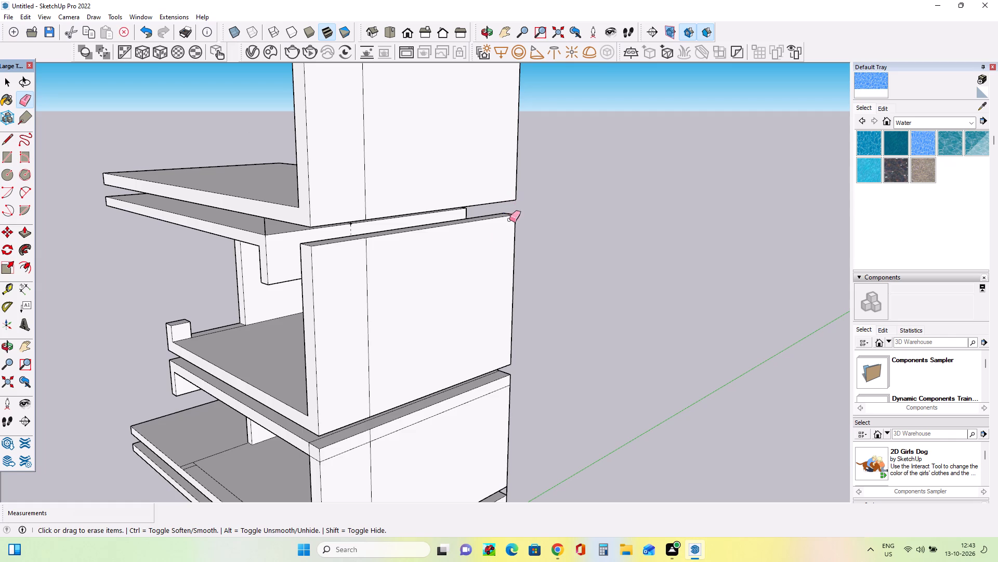
Erase the leftover vertical lines on the slab's side and outer wall storeys, plus the line below the lower storey wall's top edge.
middle_click_drag(366, 257, 418, 243)
scroll(413, 242, "up", 1)
left_click(367, 222)
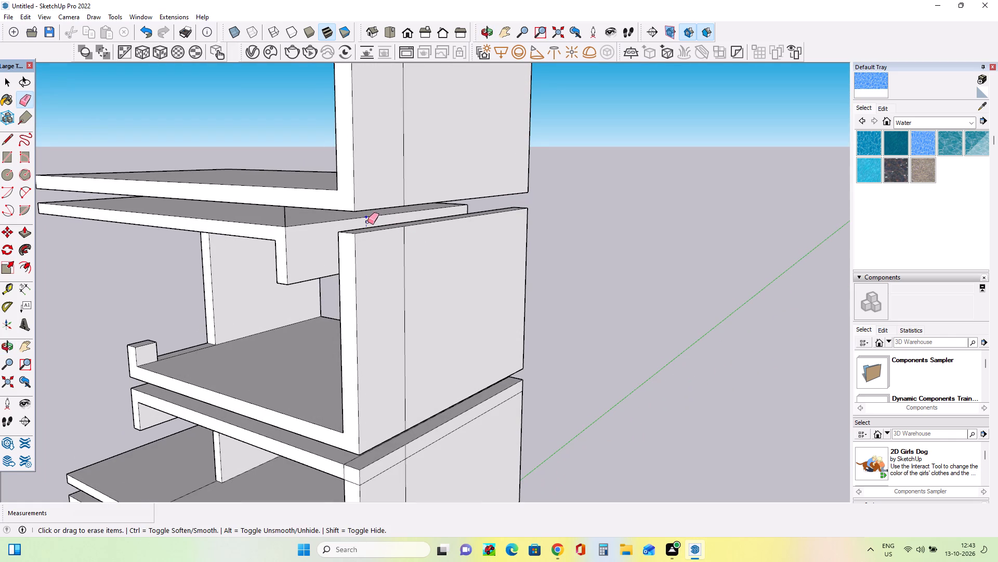
middle_click_drag(383, 243, 443, 249)
left_click(450, 262)
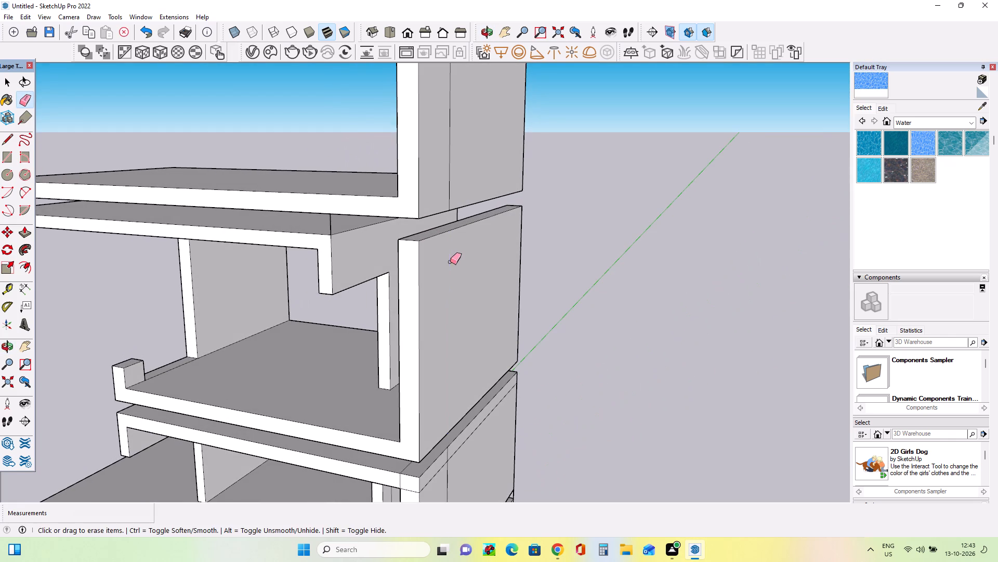
left_click(449, 193)
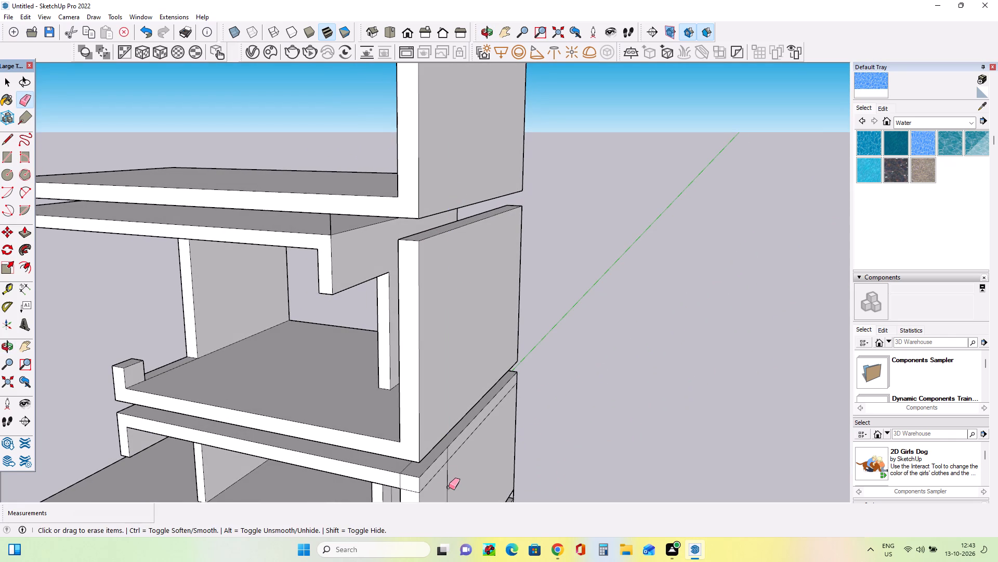
left_click(449, 487)
left_click(447, 484)
left_click(447, 462)
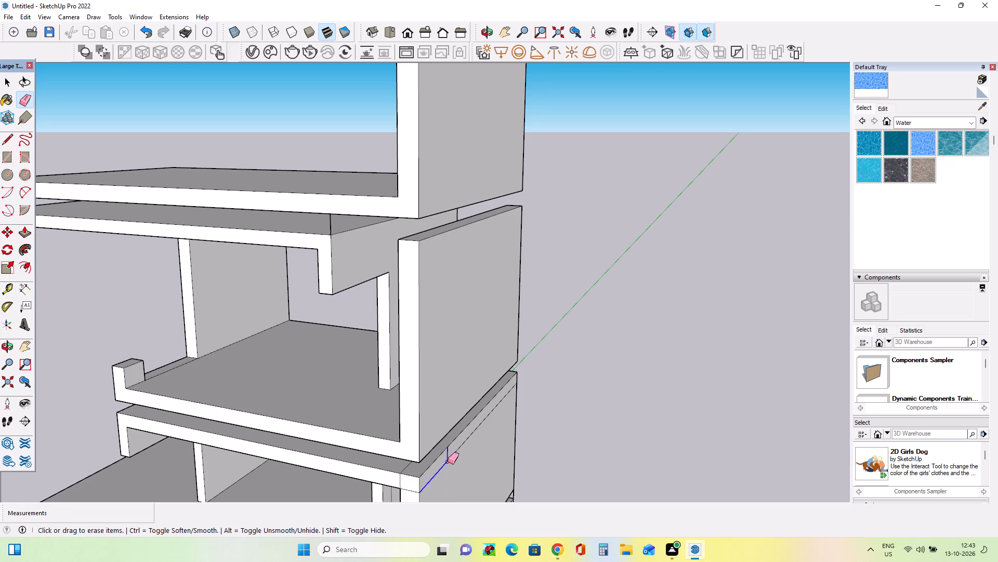
left_click(464, 444)
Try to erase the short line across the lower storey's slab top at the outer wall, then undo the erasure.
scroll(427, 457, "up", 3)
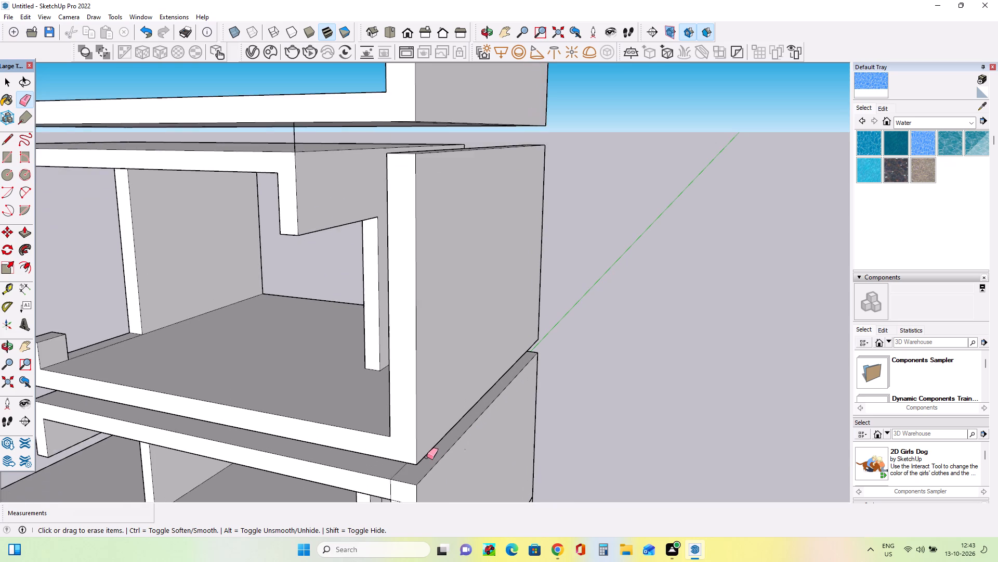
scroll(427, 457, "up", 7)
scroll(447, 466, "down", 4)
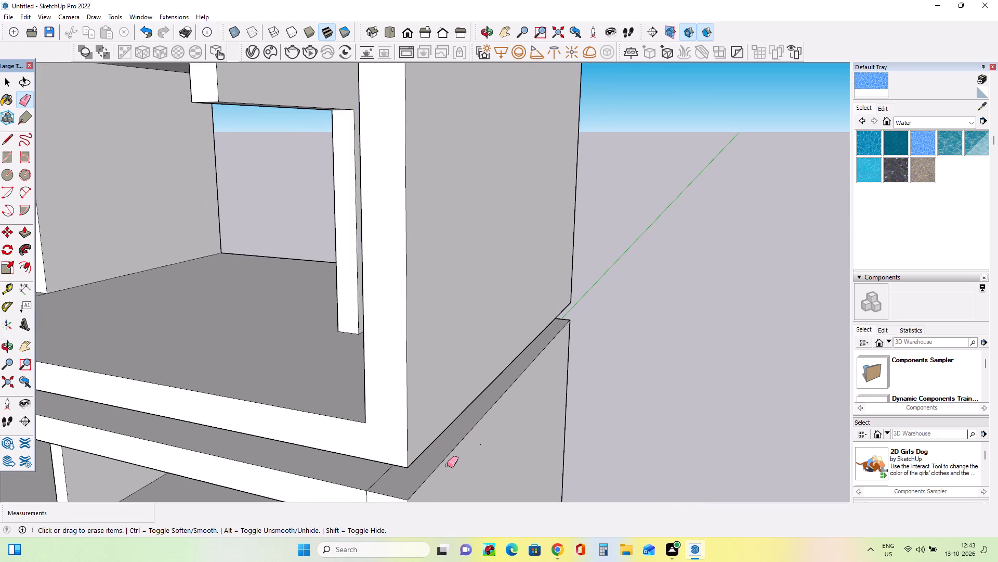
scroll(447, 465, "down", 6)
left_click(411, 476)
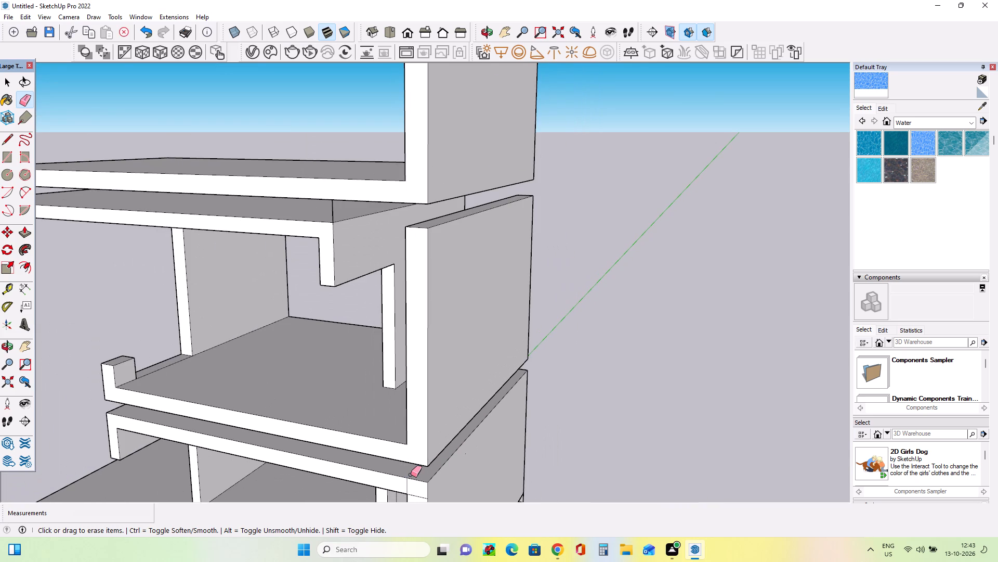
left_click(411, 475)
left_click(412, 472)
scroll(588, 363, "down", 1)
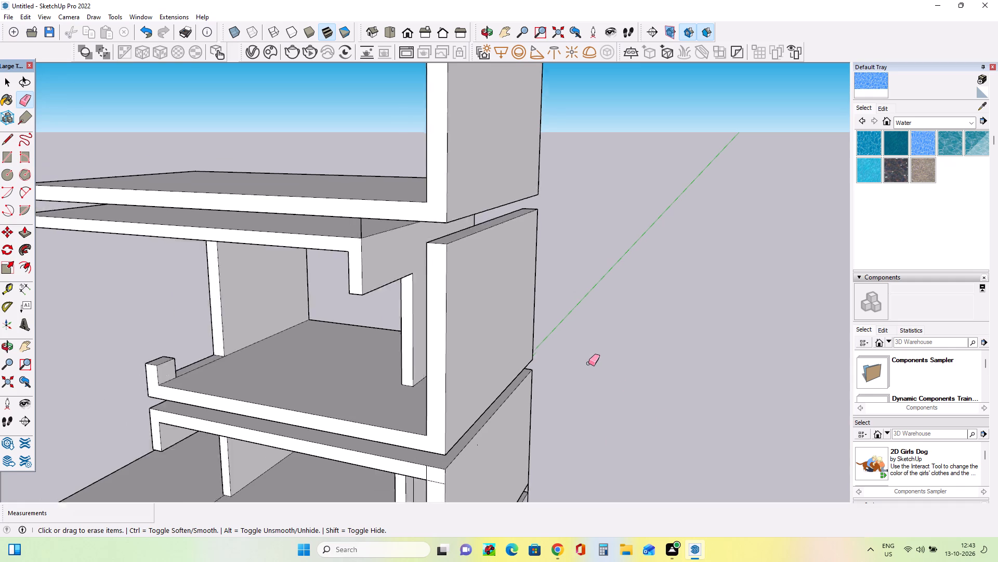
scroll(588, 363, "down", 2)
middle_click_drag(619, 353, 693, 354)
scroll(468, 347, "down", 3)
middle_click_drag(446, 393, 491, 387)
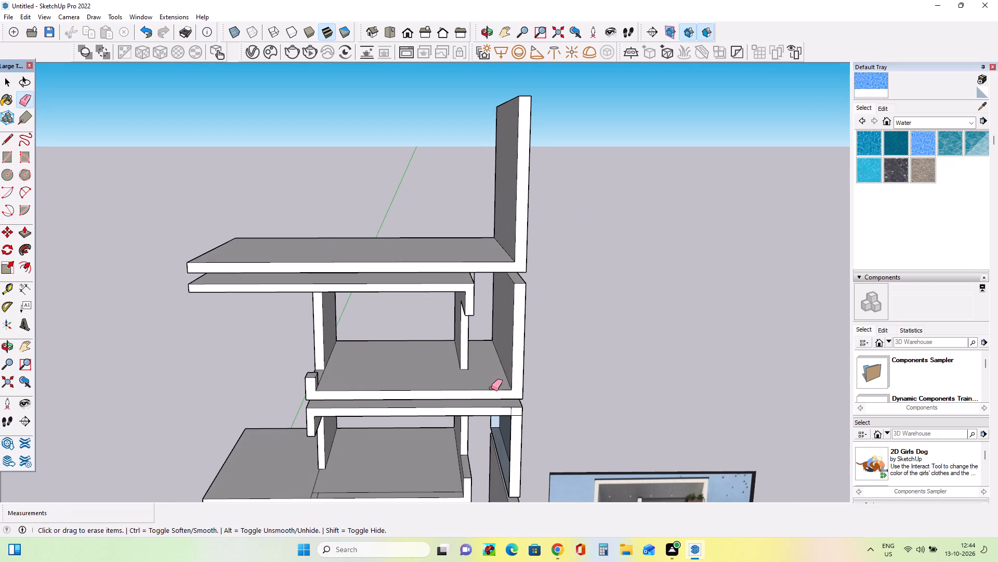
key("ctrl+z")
Examine the stacked storeys and the gaps between their slabs against the building's reference photo.
middle_click_drag(403, 353, 472, 341)
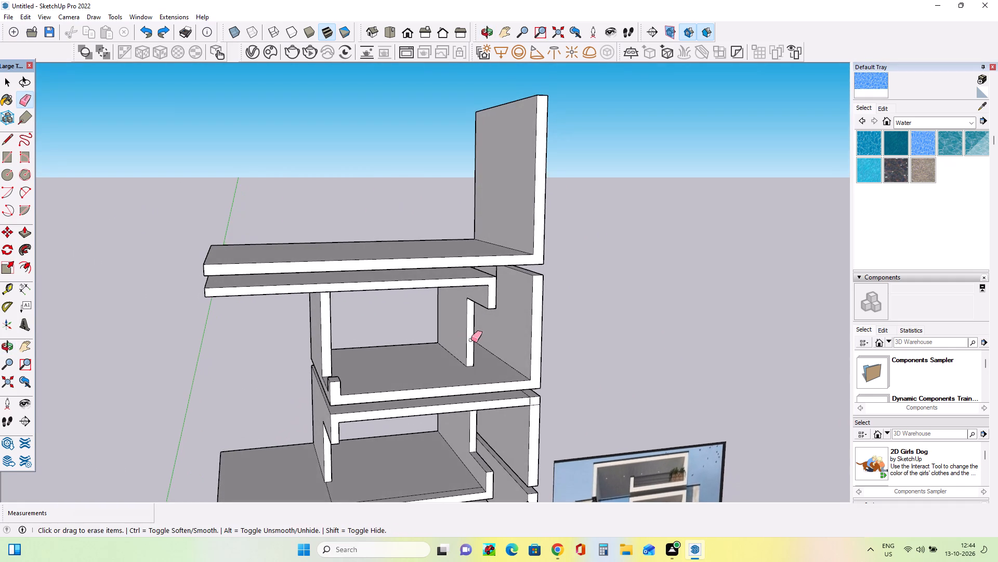
scroll(419, 280, "down", 1)
middle_click_drag(325, 268, 232, 272)
scroll(405, 292, "down", 8)
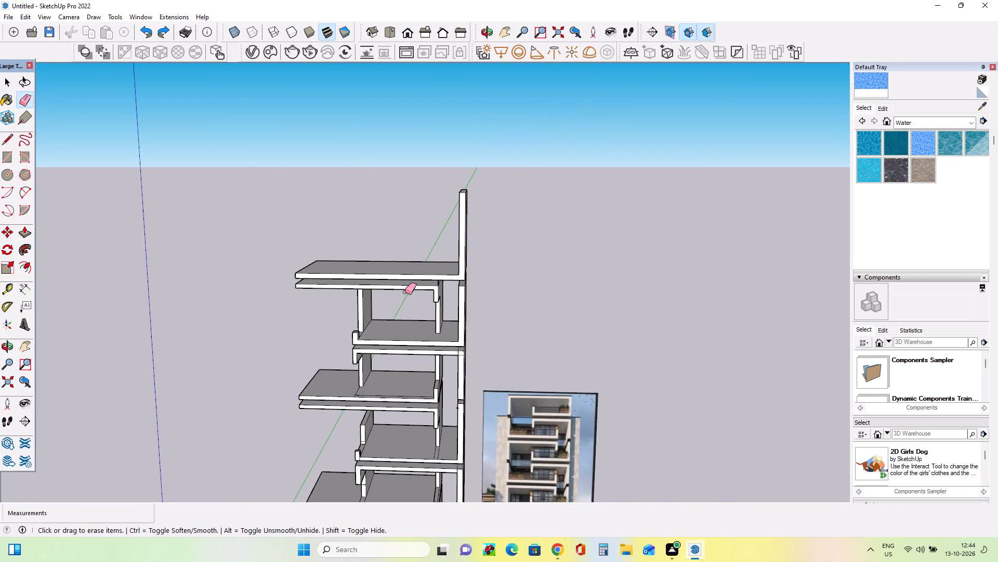
scroll(405, 292, "down", 4)
middle_click_drag(431, 293, 475, 307)
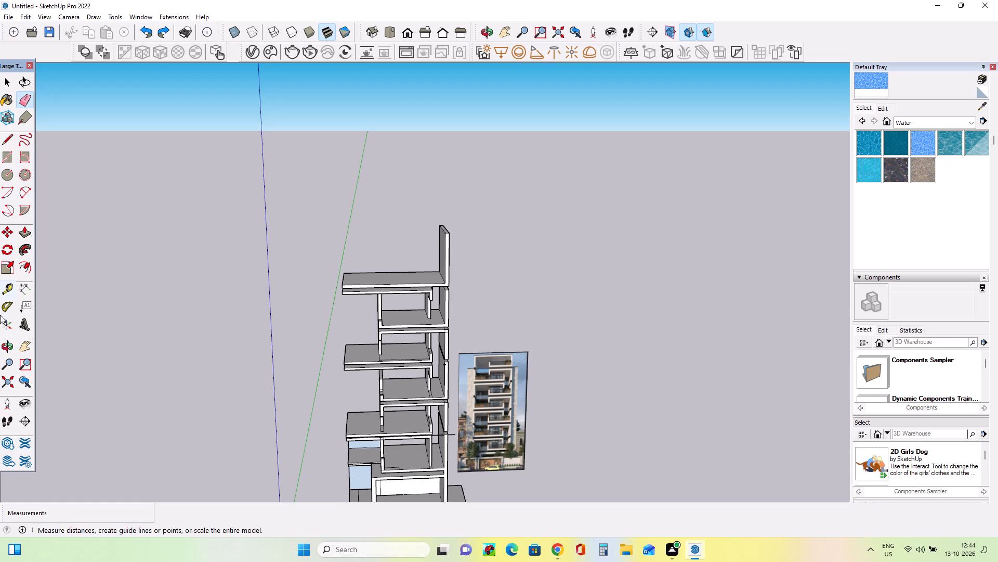
left_click(24, 348)
left_click_drag(289, 436, 269, 386)
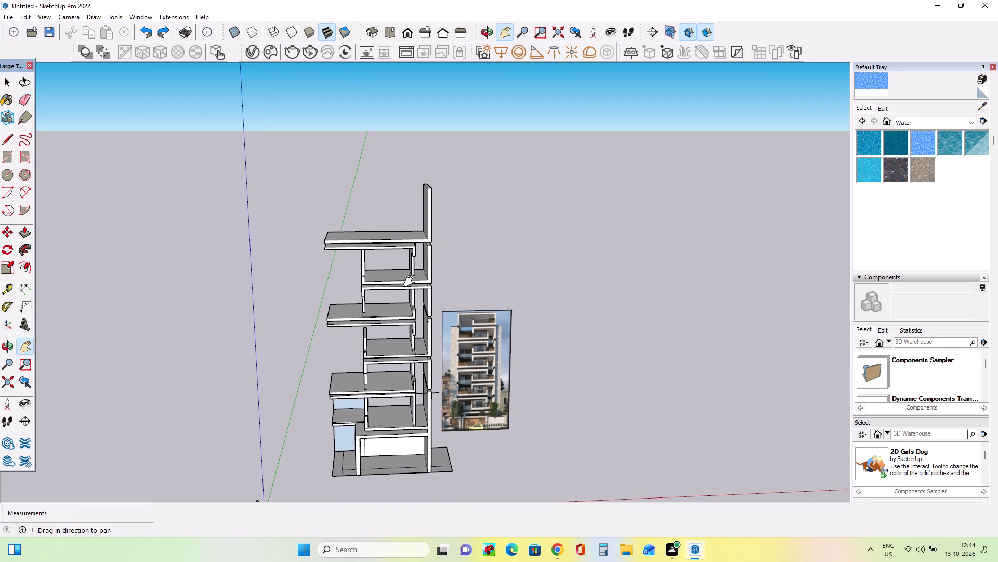
scroll(412, 281, "up", 4)
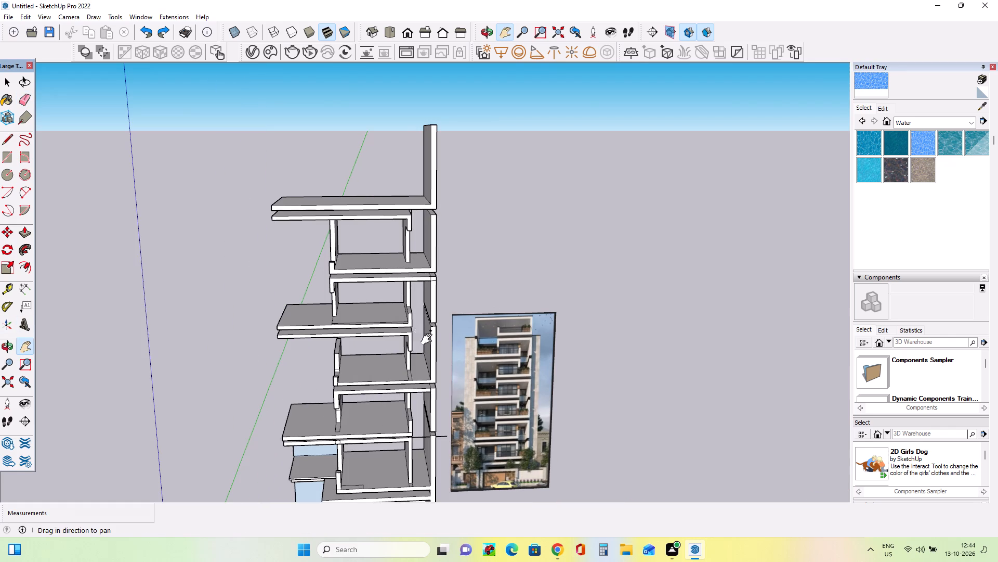
Place a guide point on the topmost wall's front edge, about 10' 6 11/16" above the top slab's lower corner.
middle_click_drag(433, 343, 532, 418)
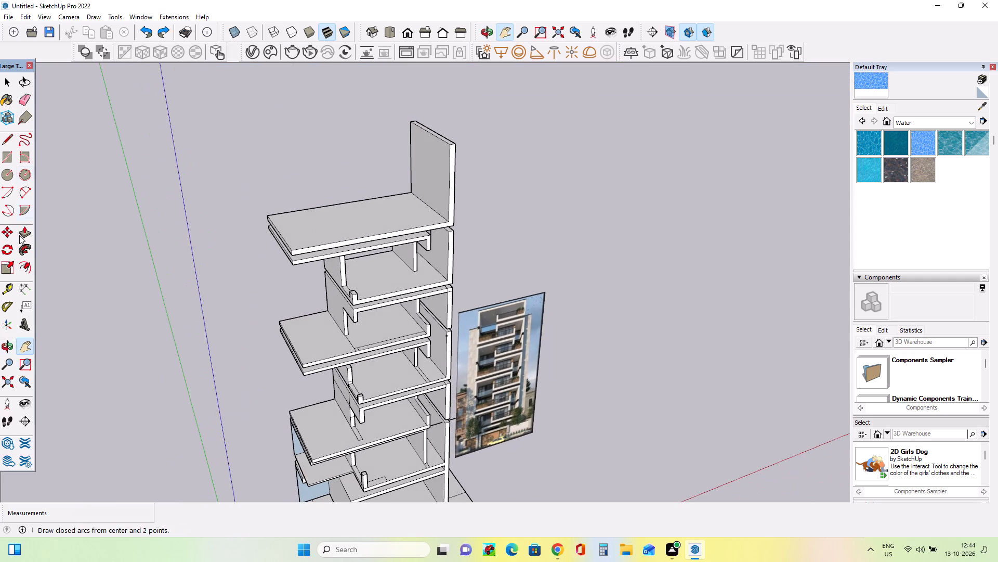
left_click(9, 292)
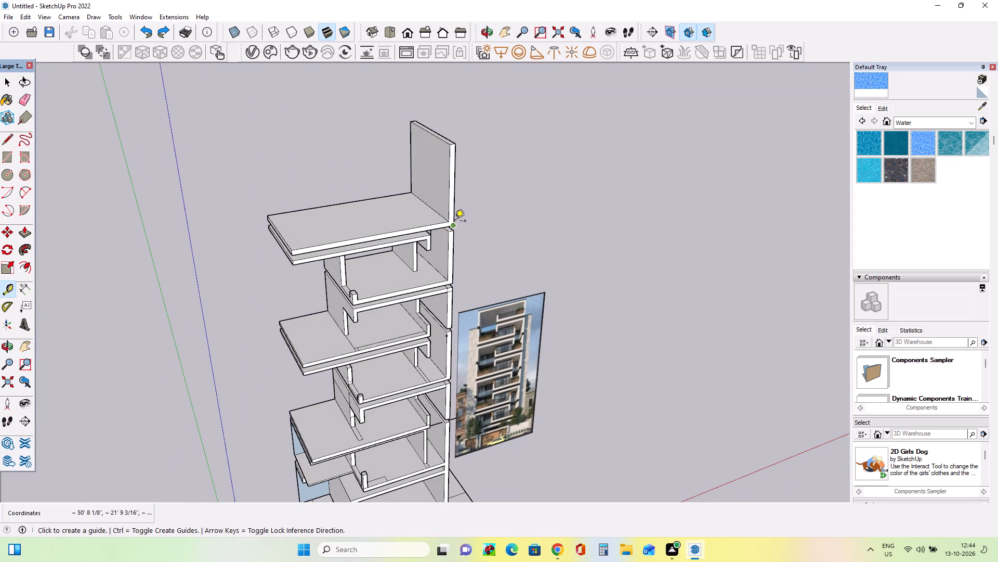
left_click(455, 222)
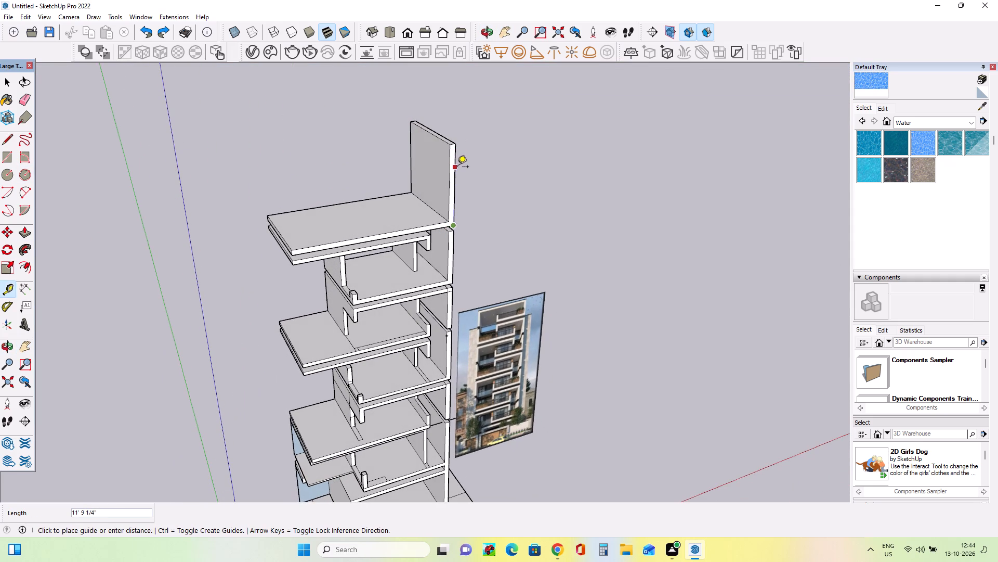
left_click(458, 174)
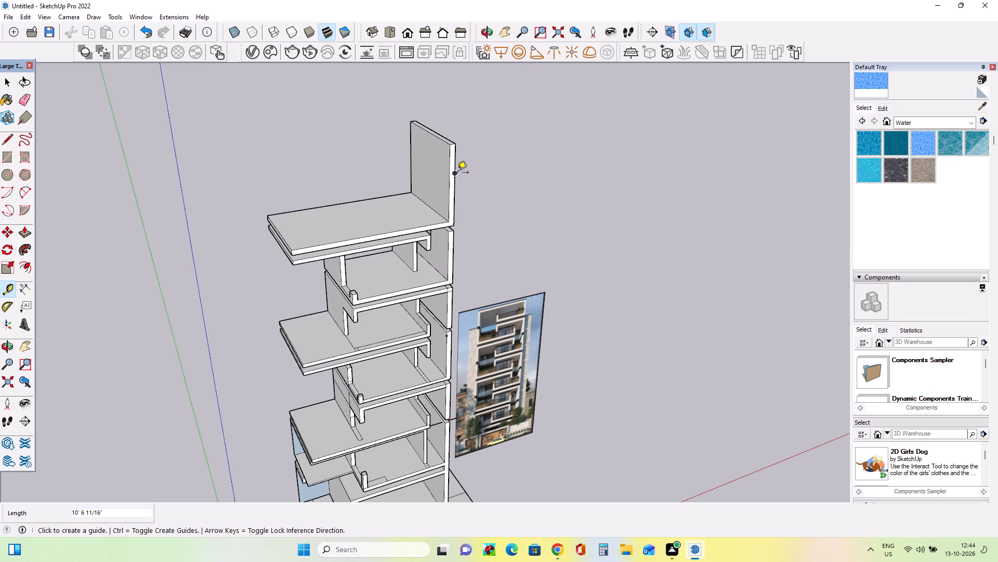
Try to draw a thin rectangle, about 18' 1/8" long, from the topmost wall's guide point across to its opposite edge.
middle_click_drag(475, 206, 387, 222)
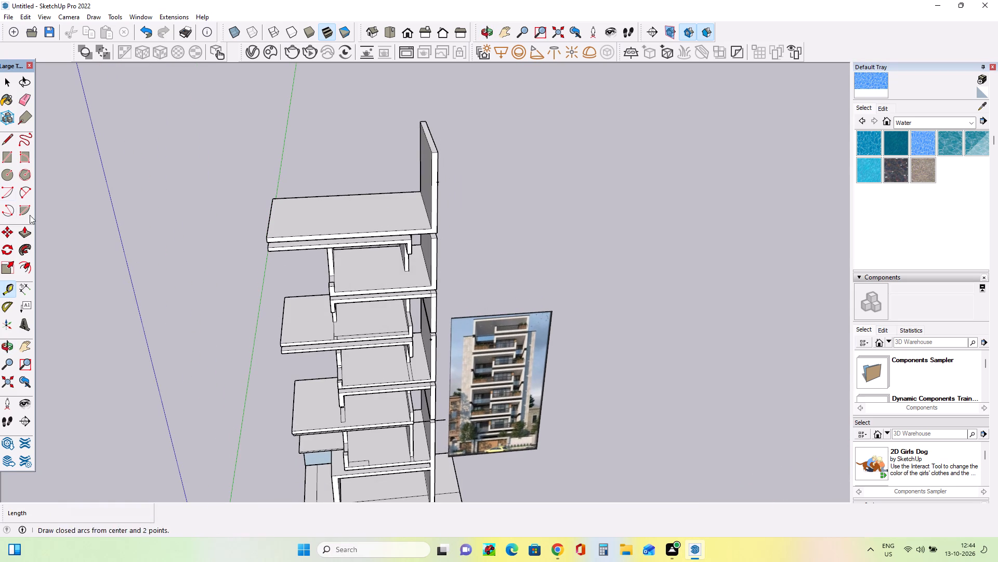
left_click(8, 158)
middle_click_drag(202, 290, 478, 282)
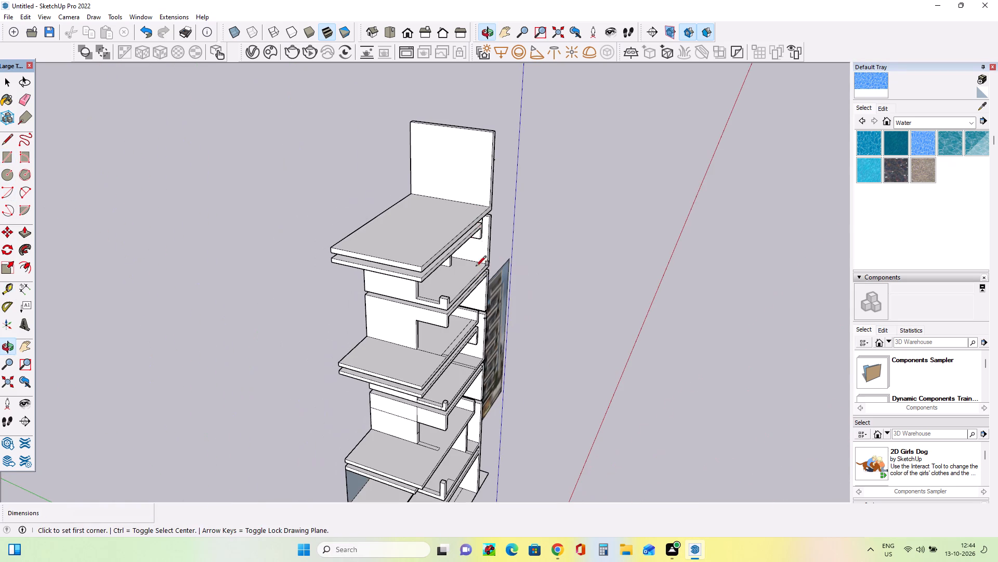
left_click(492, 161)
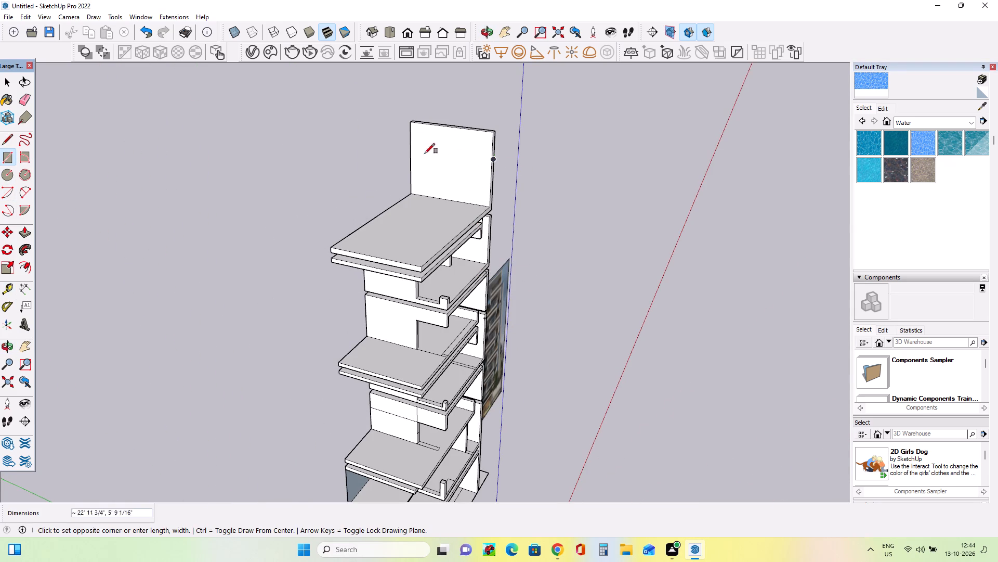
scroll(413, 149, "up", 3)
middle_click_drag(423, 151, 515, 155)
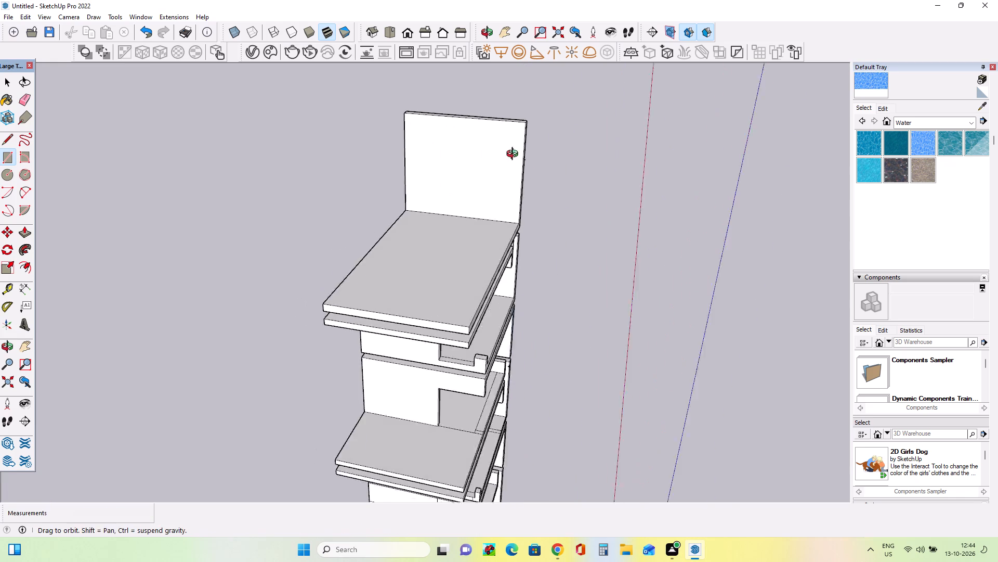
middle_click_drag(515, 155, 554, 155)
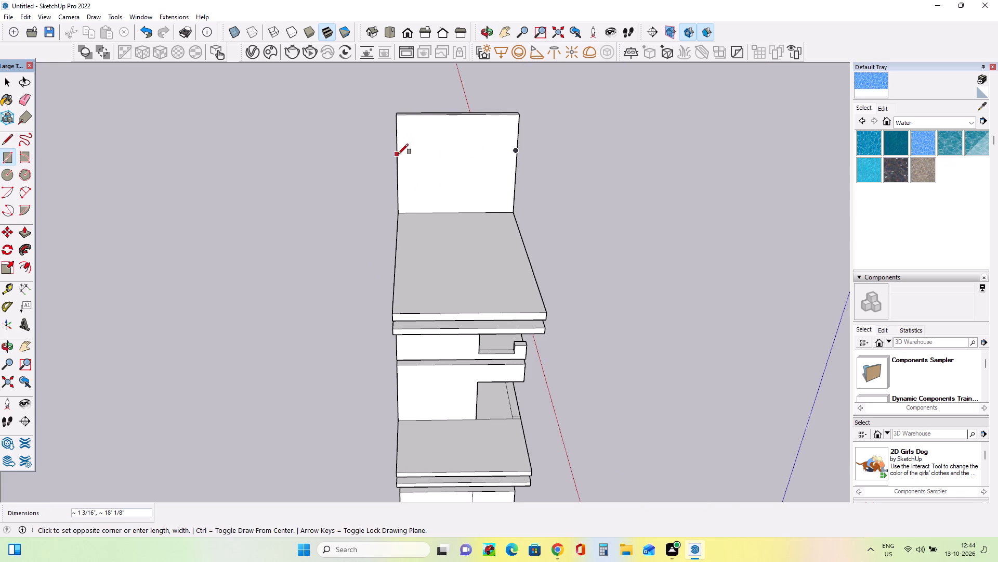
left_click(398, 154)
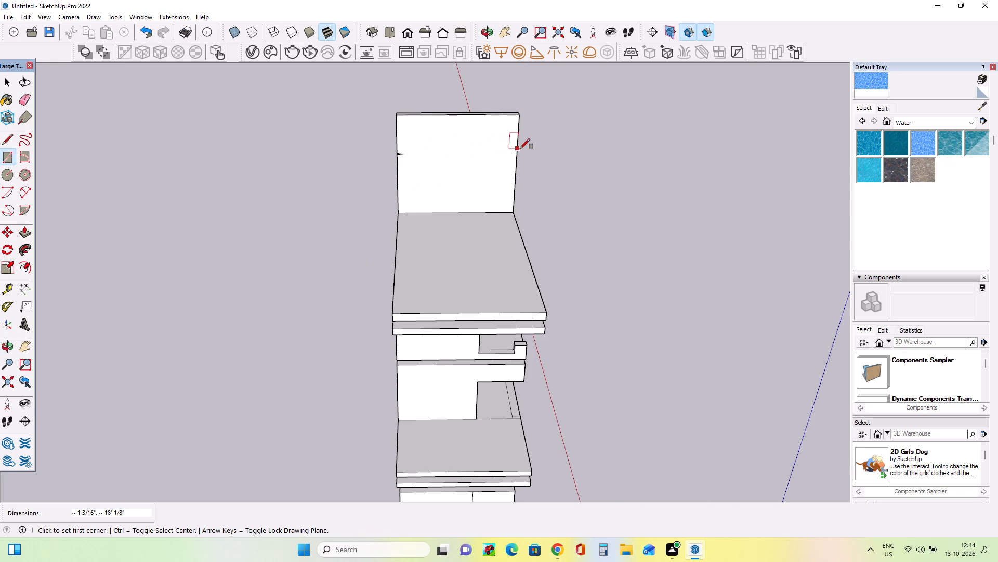
Draw a horizontal rectangle about 17' 11 11/16" by 8 3/8" across the topmost wall's inner face, edge to edge at the guide point's height.
middle_click_drag(530, 176, 516, 142)
key("Escape")
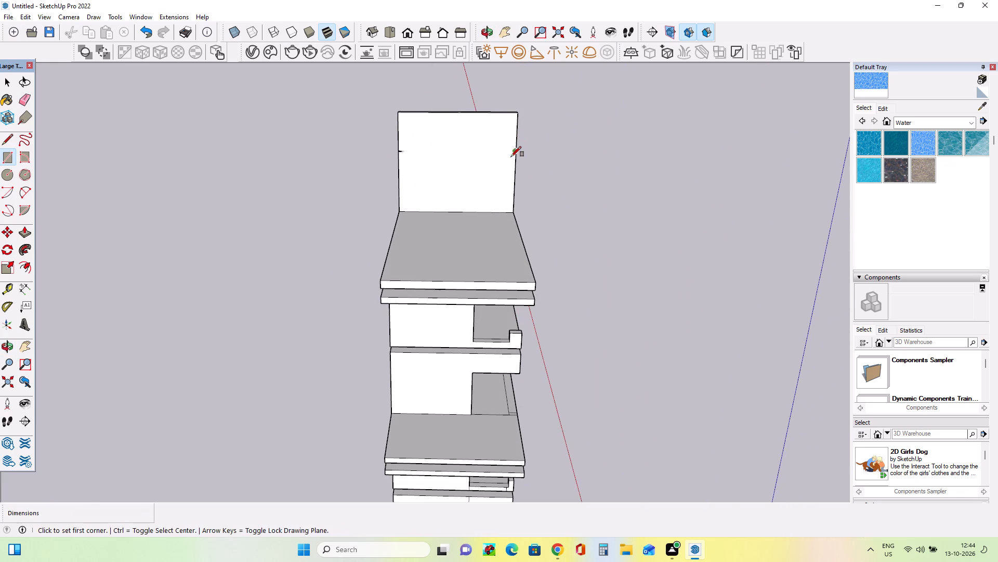
left_click(519, 150)
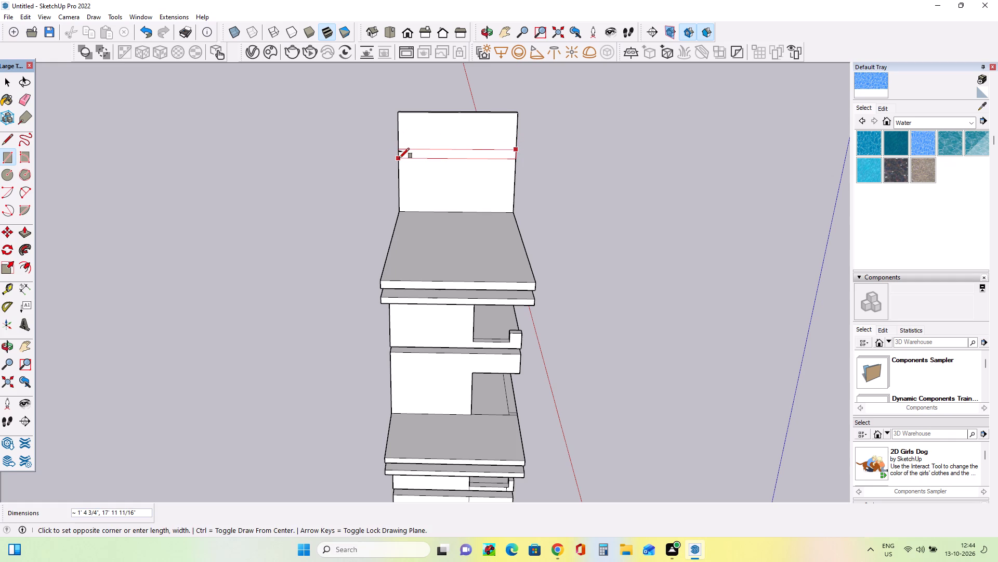
key("Escape")
left_click(401, 152)
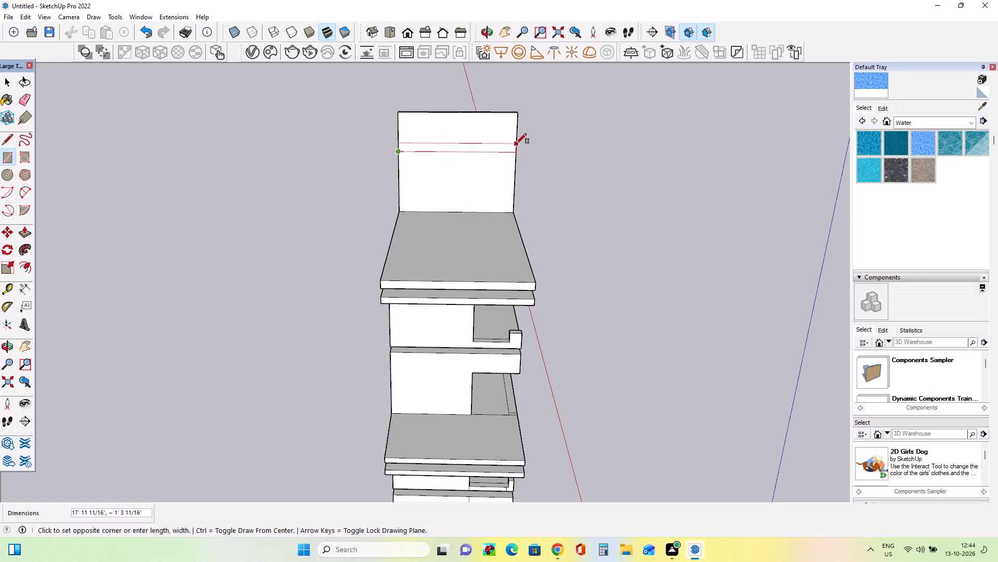
scroll(518, 159, "up", 6)
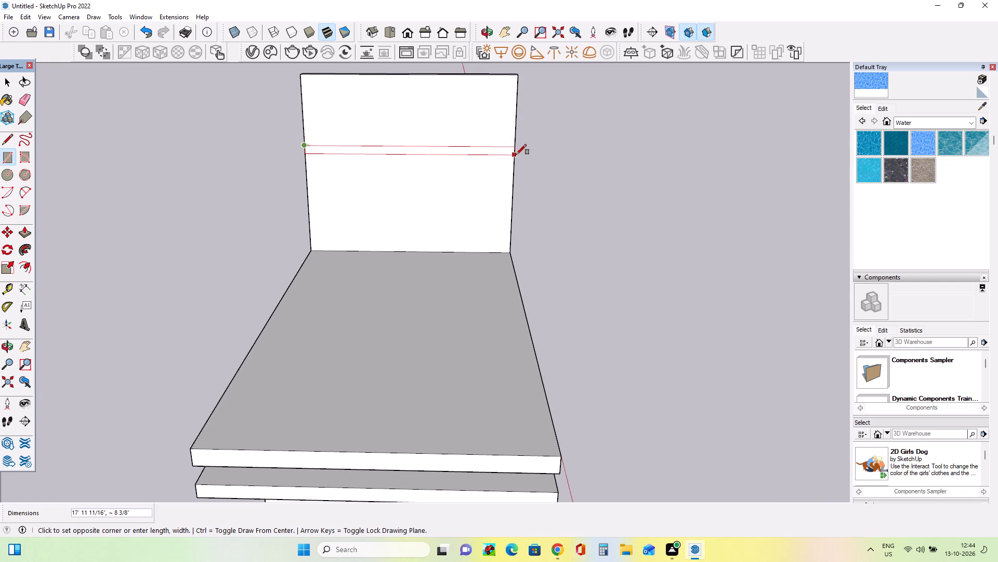
left_click(516, 155)
Push the topmost wall's top face down about 5' 10 1/4" to the mark on its outer front edge.
middle_click_drag(573, 275, 214, 287)
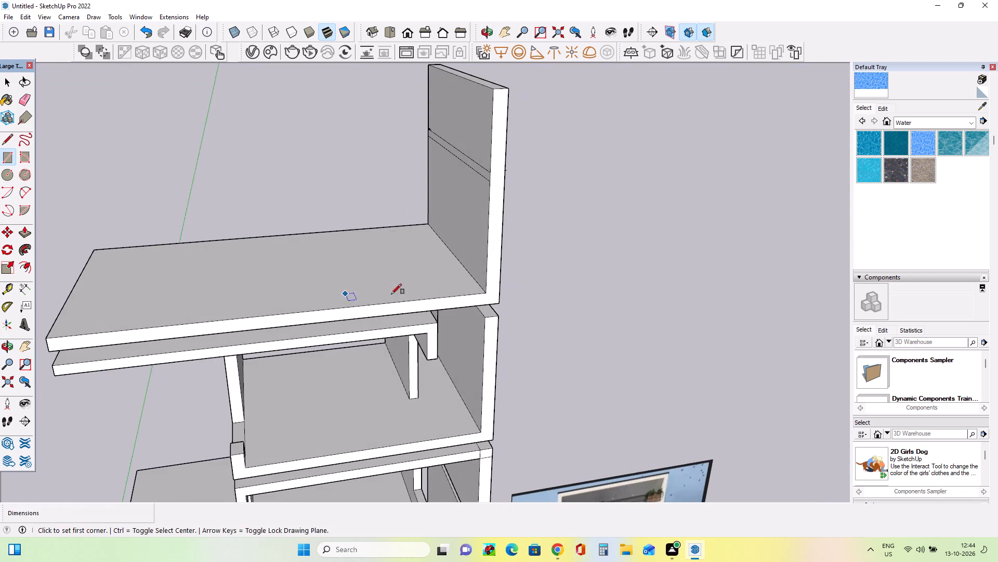
middle_click_drag(430, 296, 378, 298)
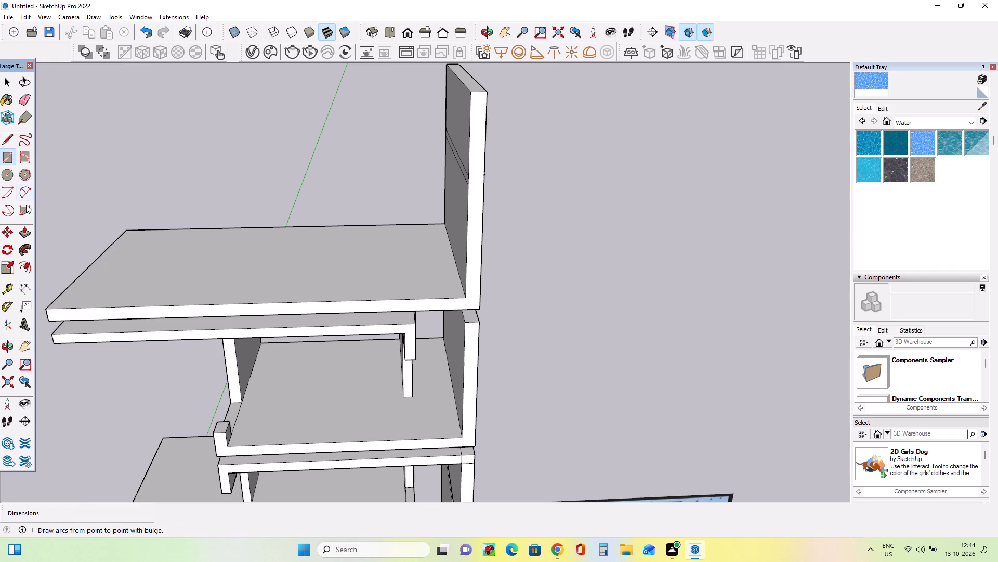
left_click(20, 232)
left_click(475, 84)
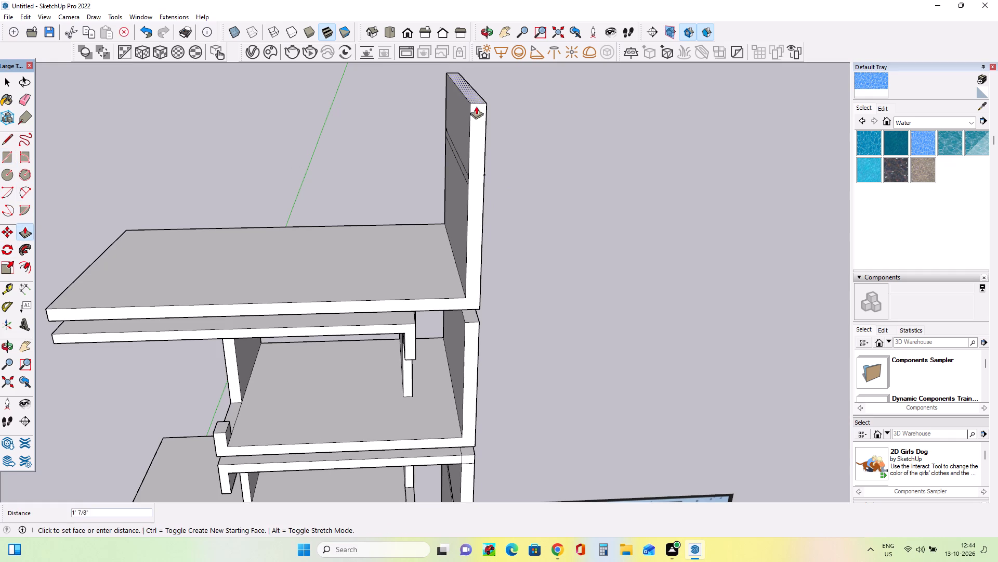
left_click(478, 174)
Erase the leftover diagonal line crossing the lowered wall's top face.
middle_click_drag(497, 218, 485, 344)
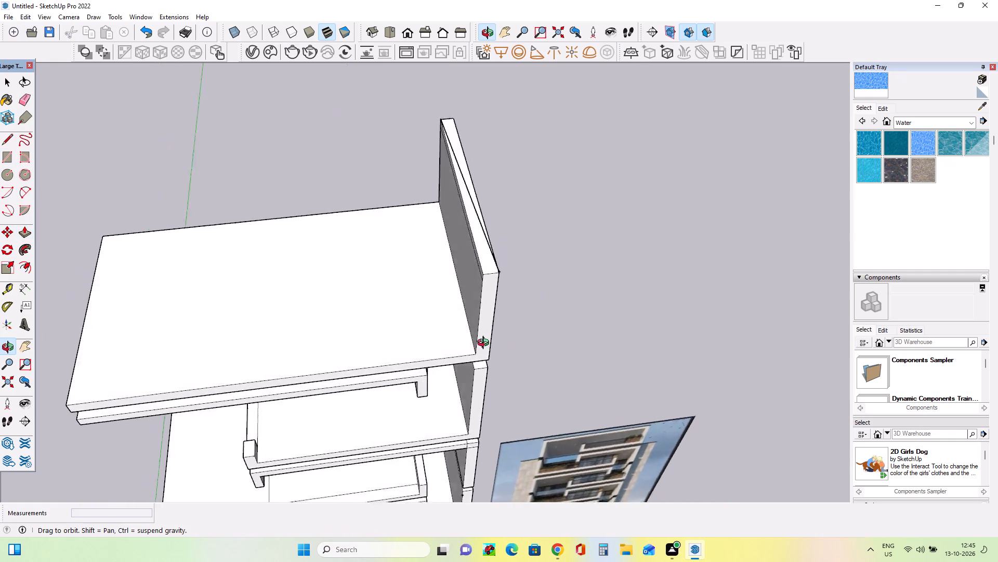
middle_click_drag(485, 344, 465, 345)
middle_click_drag(466, 294, 466, 285)
left_click(25, 96)
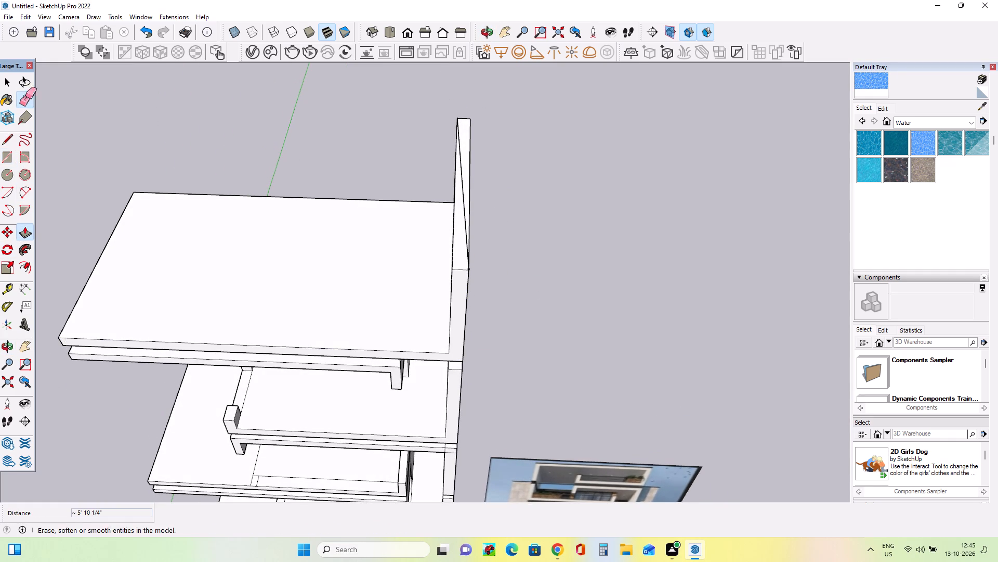
left_click(466, 218)
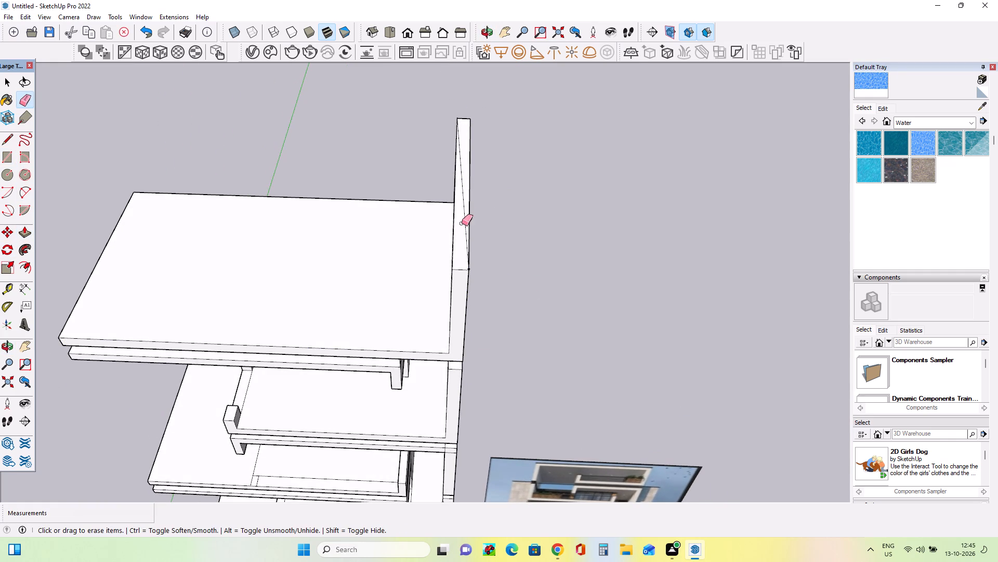
left_click(465, 215)
Erase the short stub line sticking out at the lowered wall's upper outer corner, undoing any erasure that removes the wall's edges.
middle_click_drag(444, 265, 586, 236)
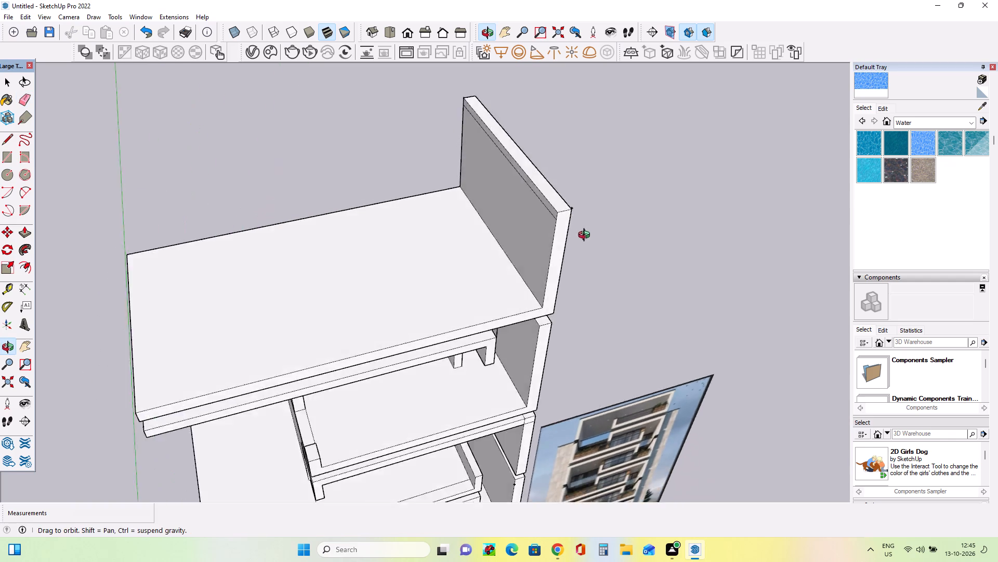
middle_click_drag(586, 236, 612, 231)
middle_click_drag(338, 248, 347, 232)
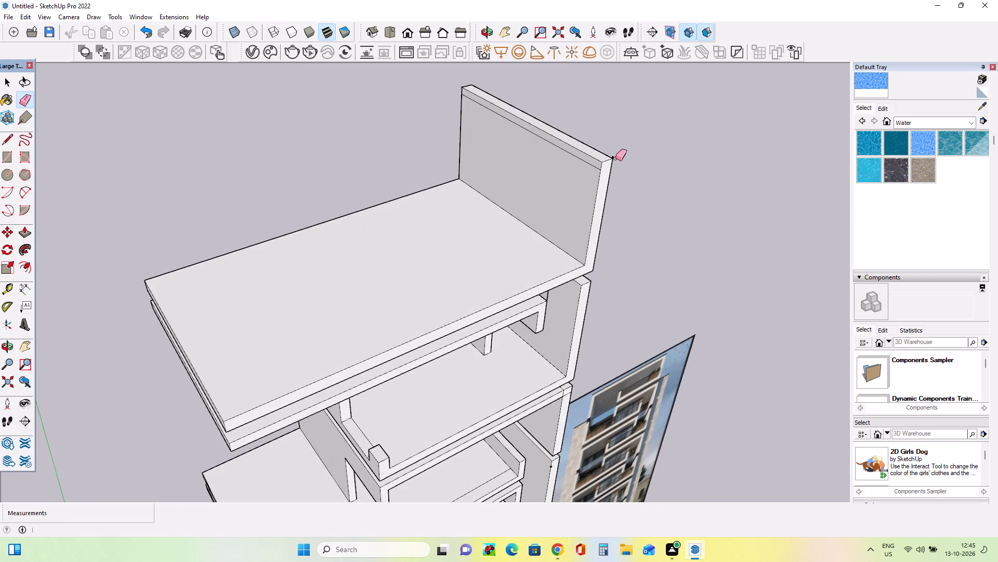
left_click(614, 157)
left_click(612, 156)
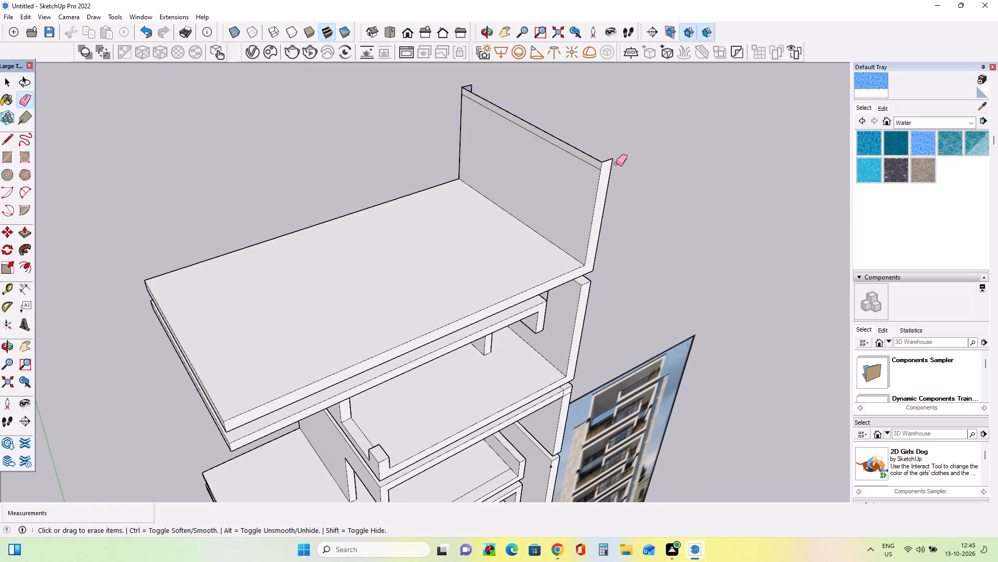
key("ctrl+z")
scroll(610, 159, "up", 13)
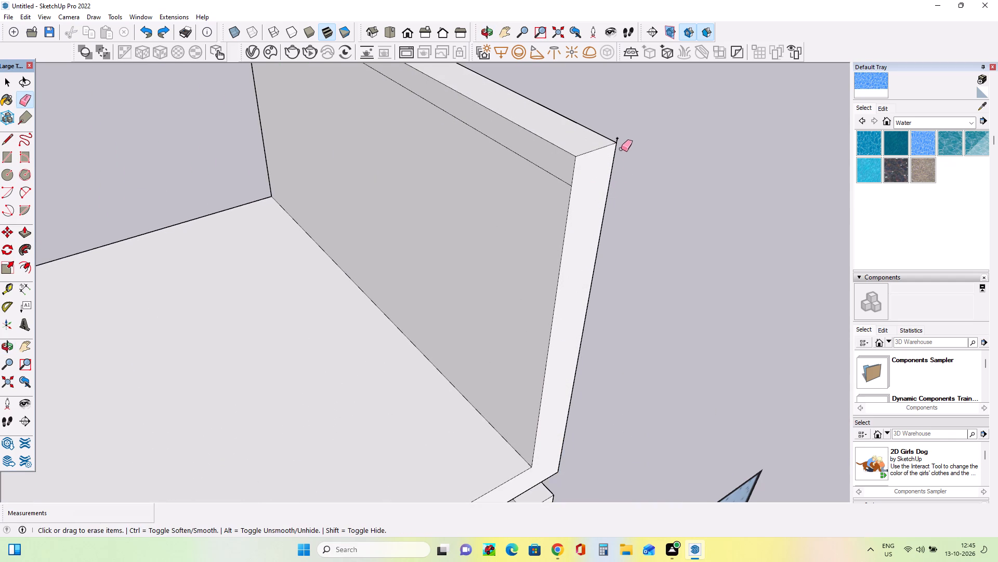
left_click(618, 139)
scroll(495, 223, "down", 8)
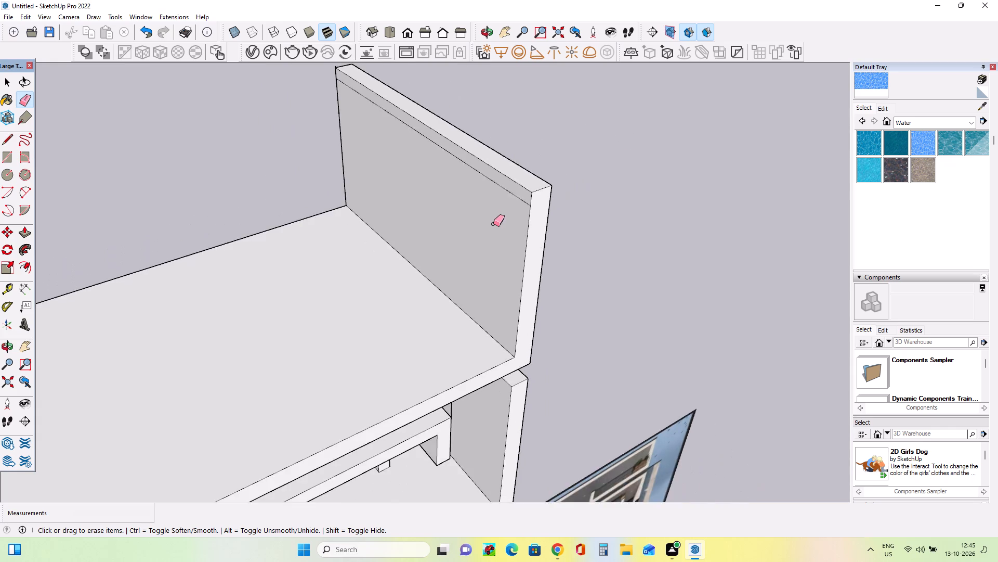
Pull the narrow strip along the topmost wall's inner upper edge out about 31' 1 7/8" to the slab's far end as a roof slab.
scroll(493, 224, "down", 9)
middle_click_drag(414, 243, 416, 220)
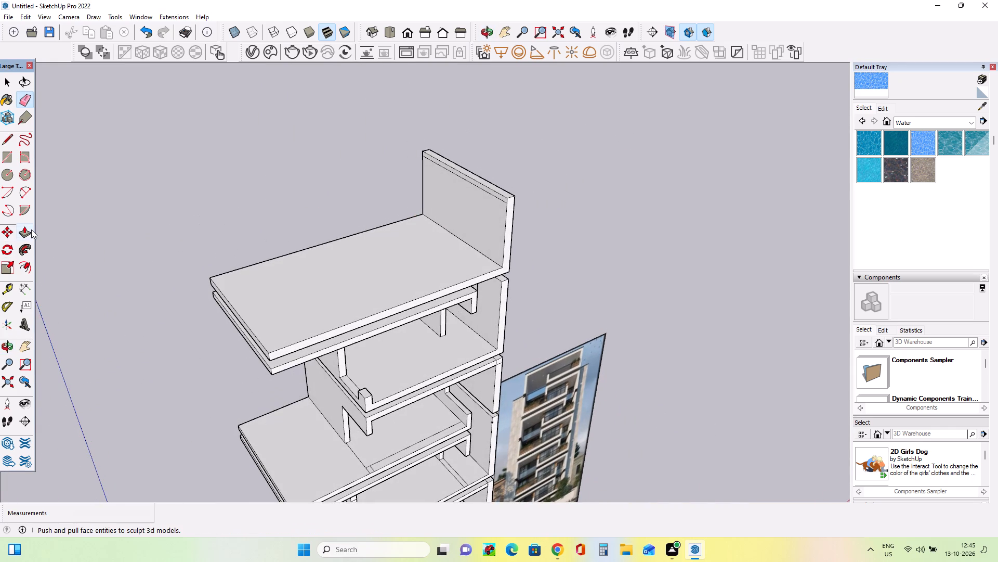
left_click(27, 234)
left_click(500, 193)
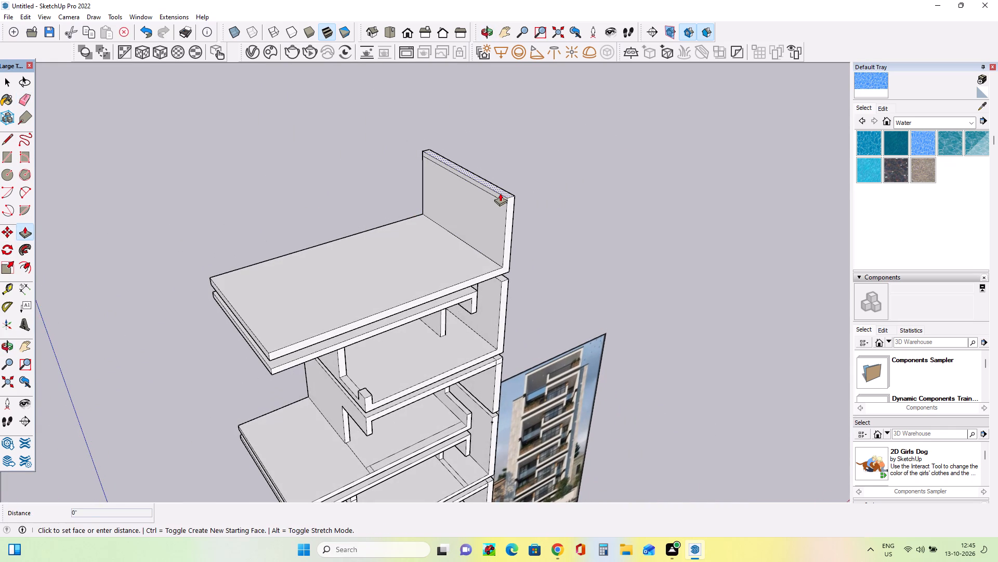
key("Escape")
left_click(500, 198)
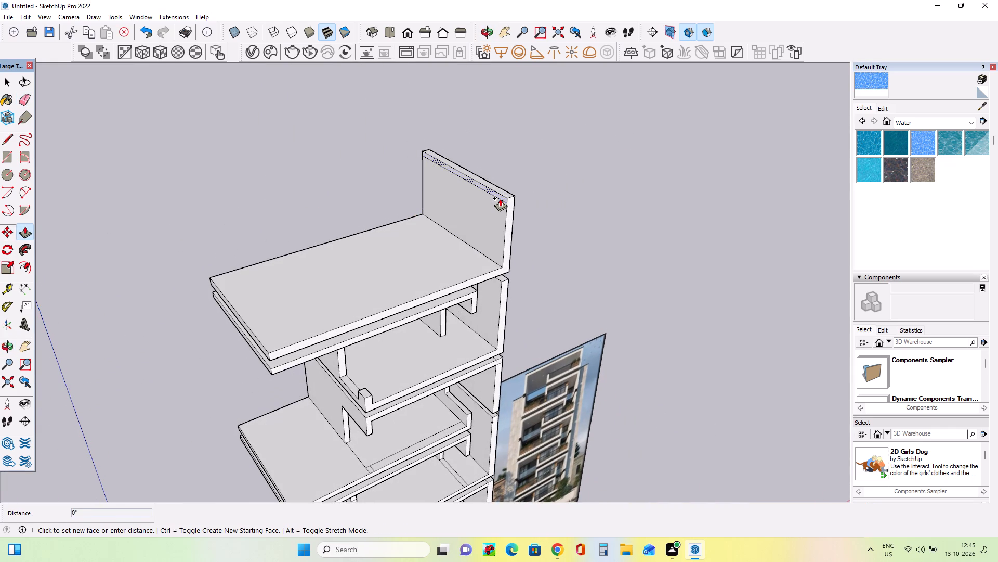
left_click(268, 355)
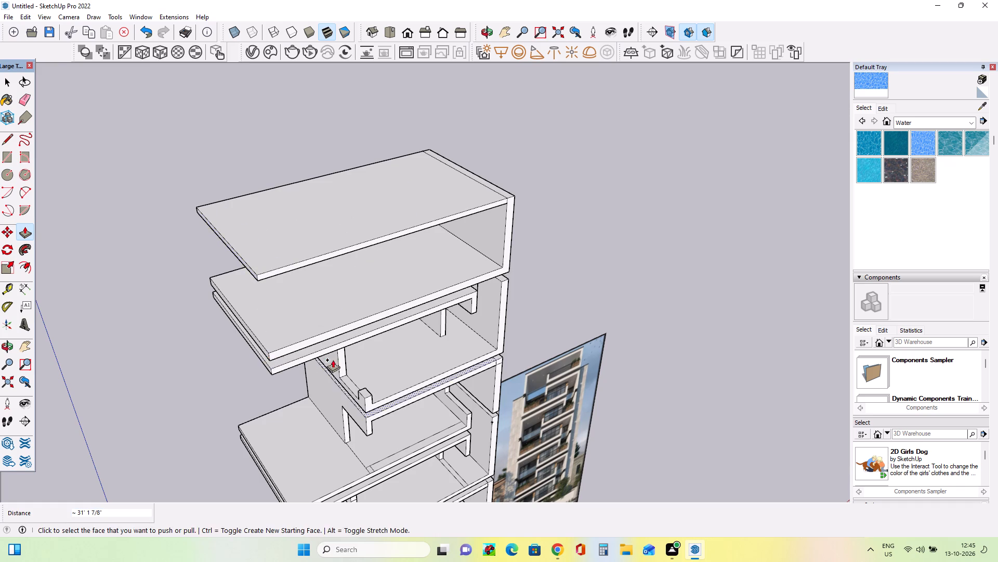
Draw a vertical line from the inner wall below the upper slabs up into the open space under the roof slab.
middle_click_drag(322, 336, 283, 250)
scroll(288, 258, "down", 4)
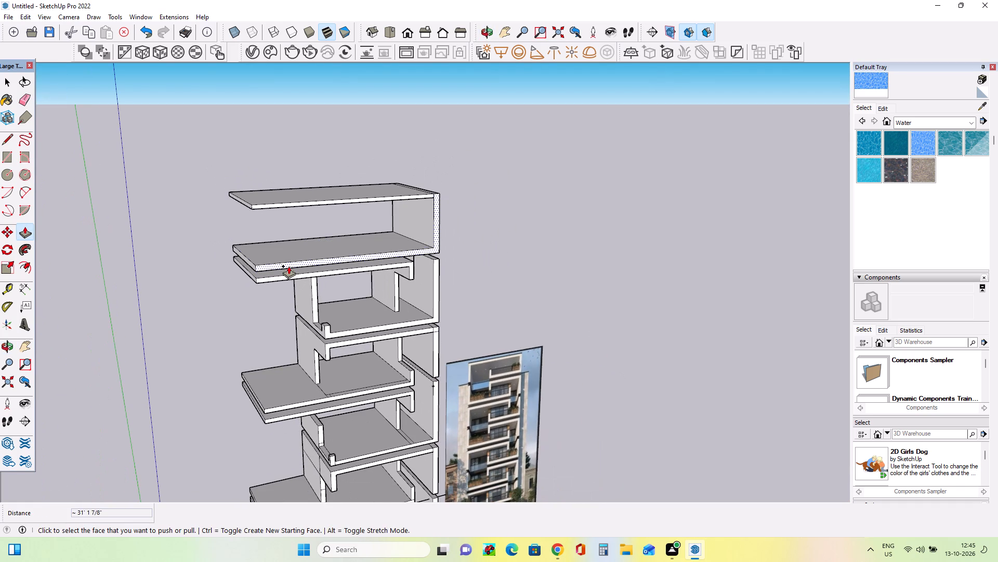
middle_click_drag(306, 303, 261, 315)
middle_click_drag(514, 357, 509, 348)
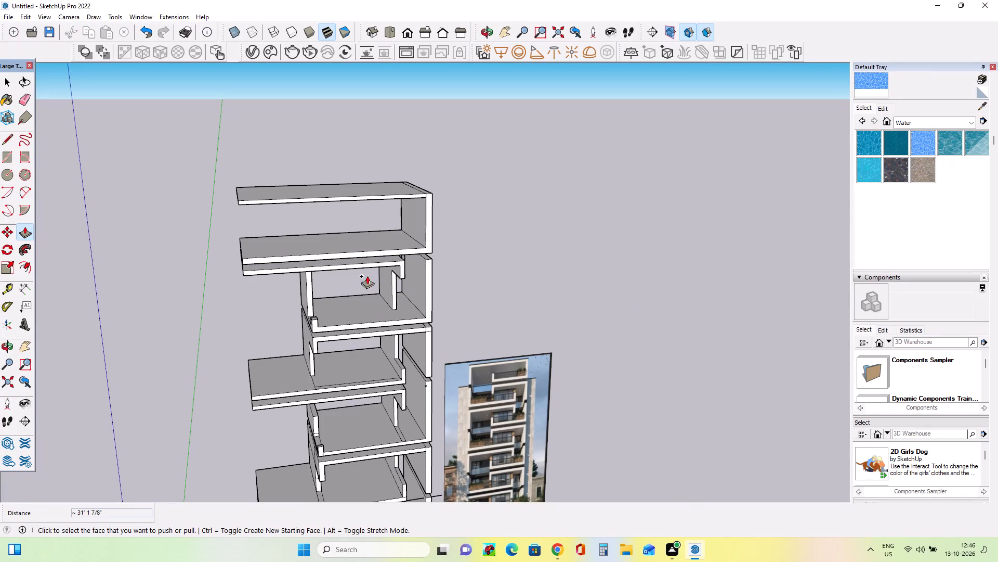
middle_click_drag(375, 289, 423, 297)
left_click(6, 137)
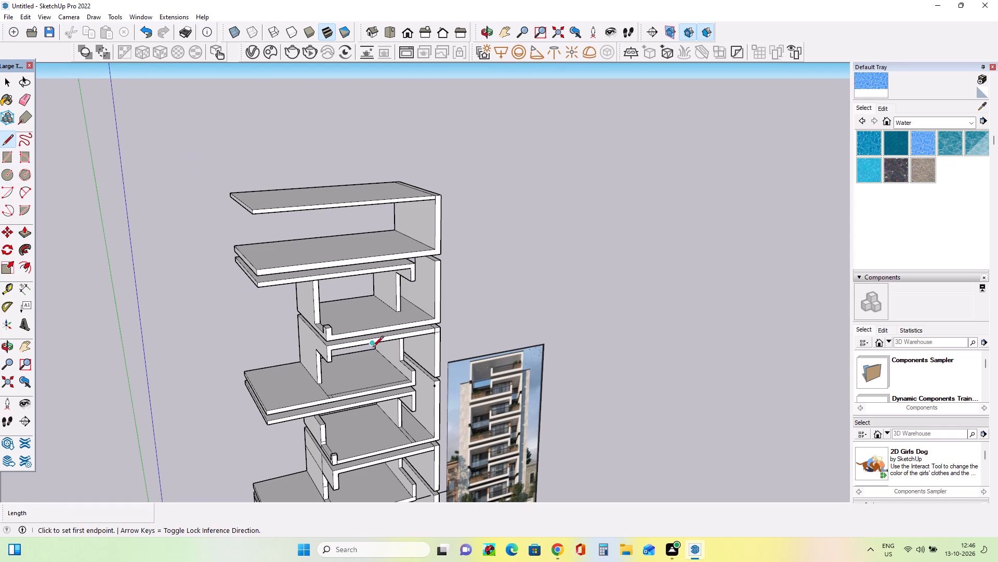
middle_click_drag(323, 295, 330, 247)
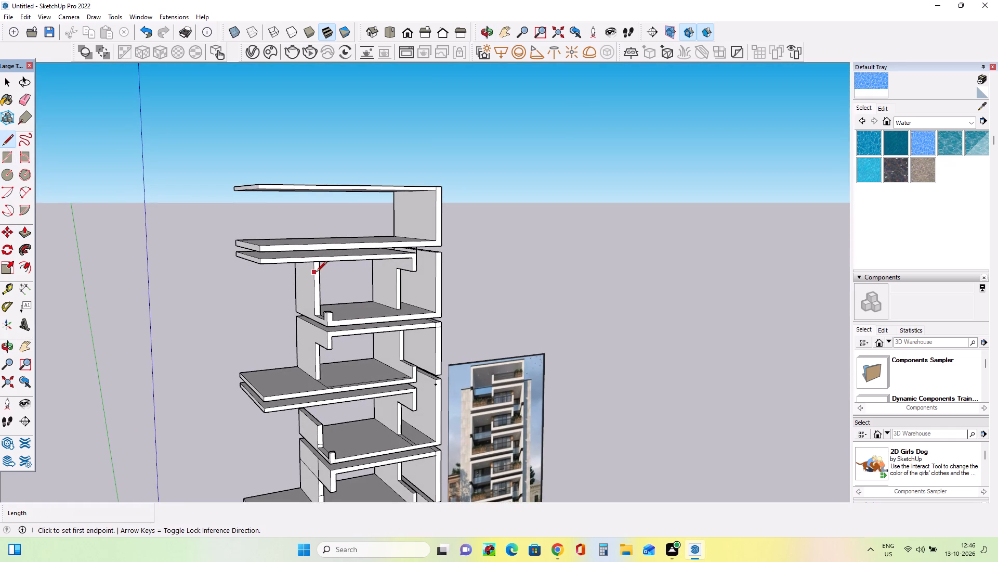
left_click(316, 273)
left_click(315, 215)
Draw a rectangle about 11' 4 13/16" by 6 5/8" on the top storey's floor, from the vertical line's foot to the back edge.
middle_click_drag(345, 258, 359, 307)
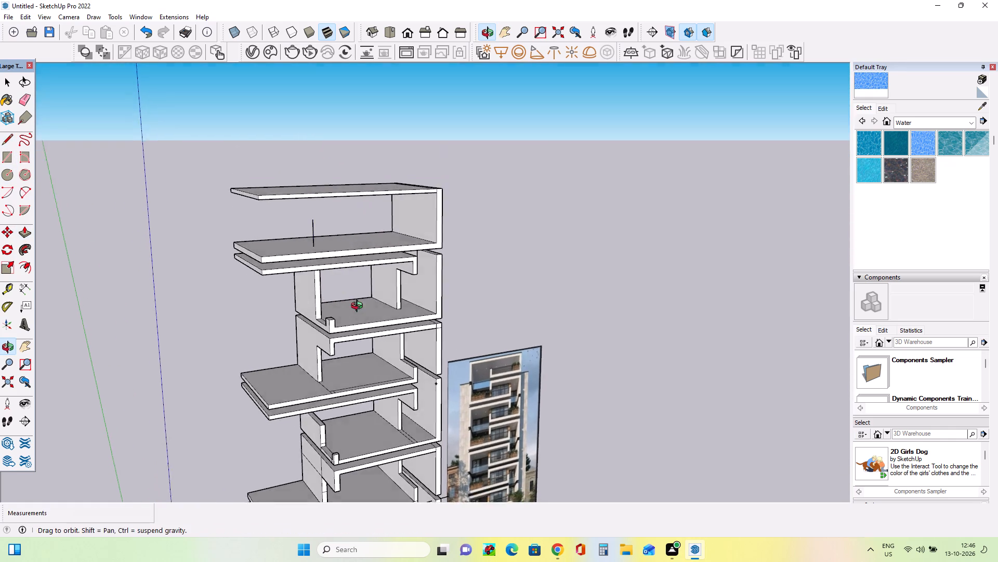
middle_click_drag(359, 307, 373, 339)
key("space")
middle_click_drag(331, 340, 405, 341)
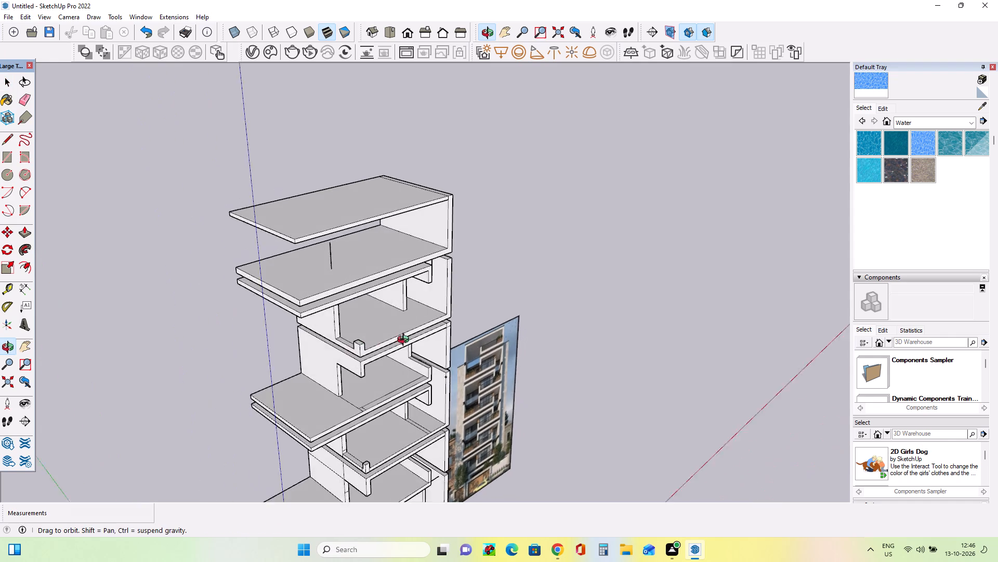
middle_click_drag(405, 341, 295, 310)
middle_click_drag(336, 293, 322, 349)
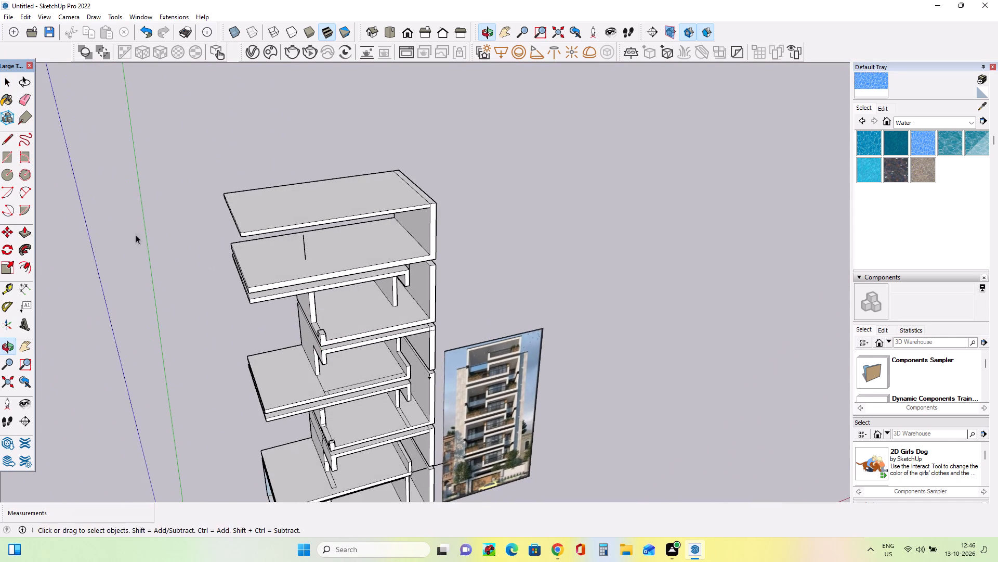
left_click(2, 160)
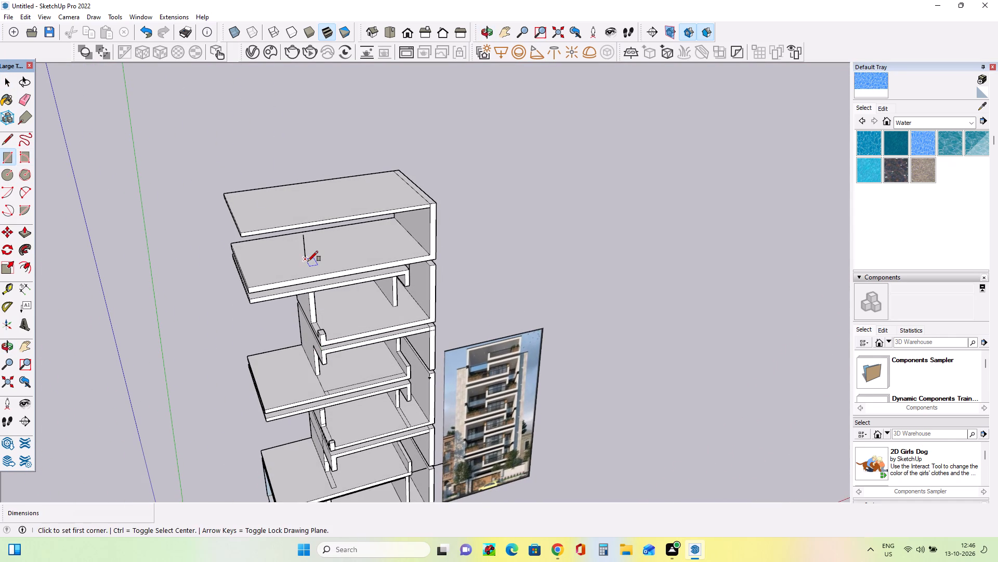
left_click(308, 261)
scroll(310, 247, "up", 6)
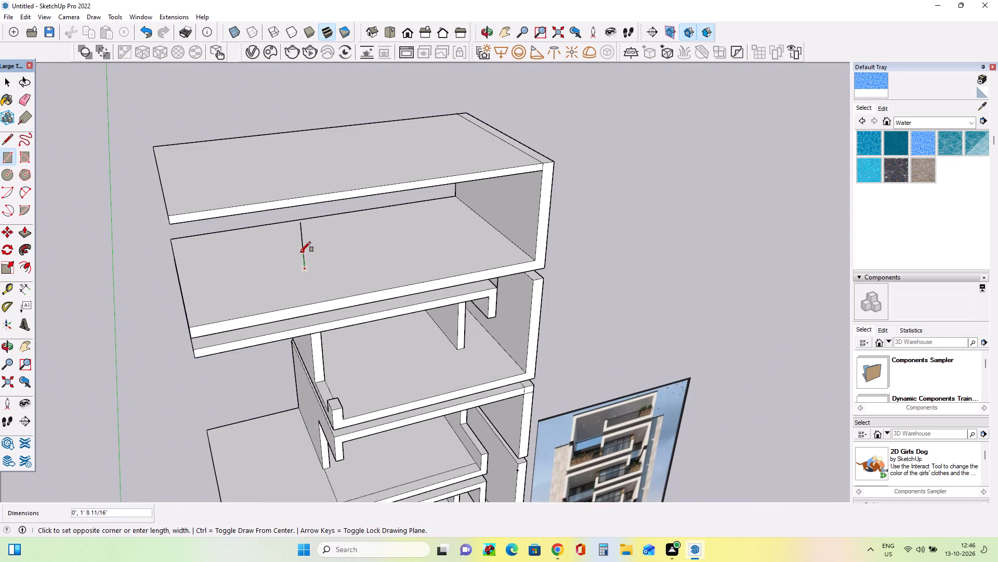
scroll(306, 244, "up", 1)
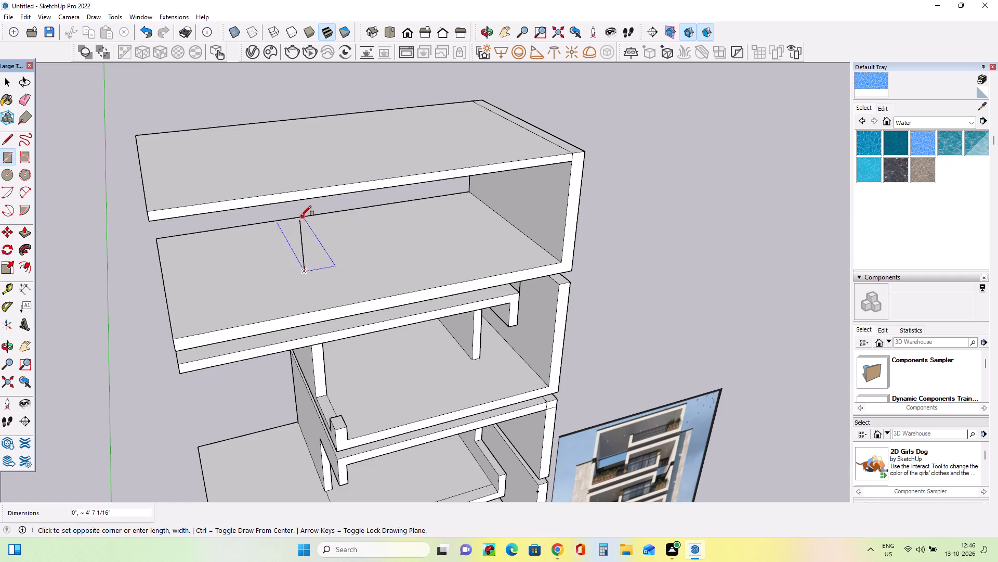
scroll(297, 218, "up", 2)
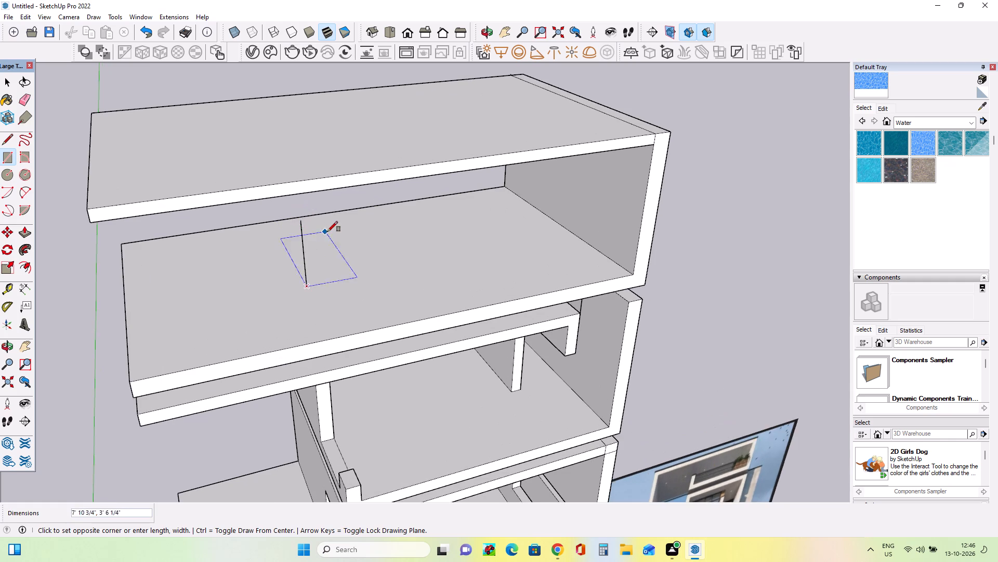
middle_click_drag(326, 232, 226, 240)
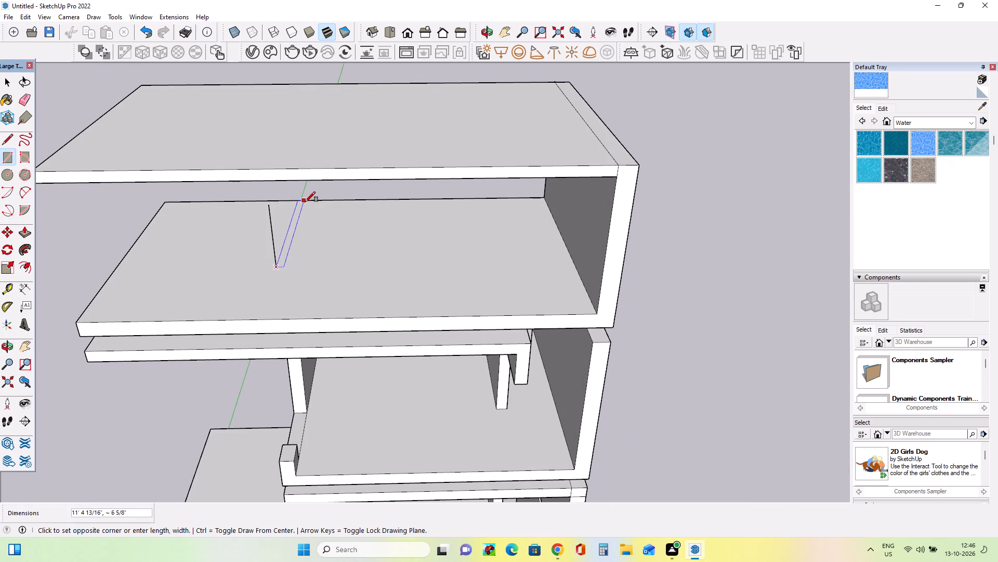
left_click(305, 201)
Pull the narrow floor rectangle up about 7' 7 5/8" to form the top storey's inner wall.
middle_click_drag(323, 298, 365, 280)
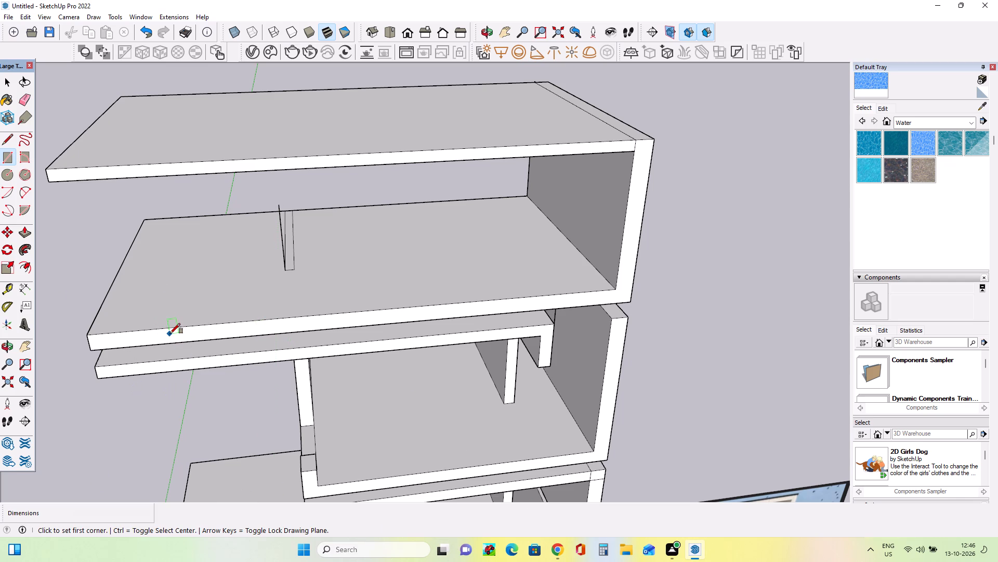
middle_click_drag(310, 272, 320, 297)
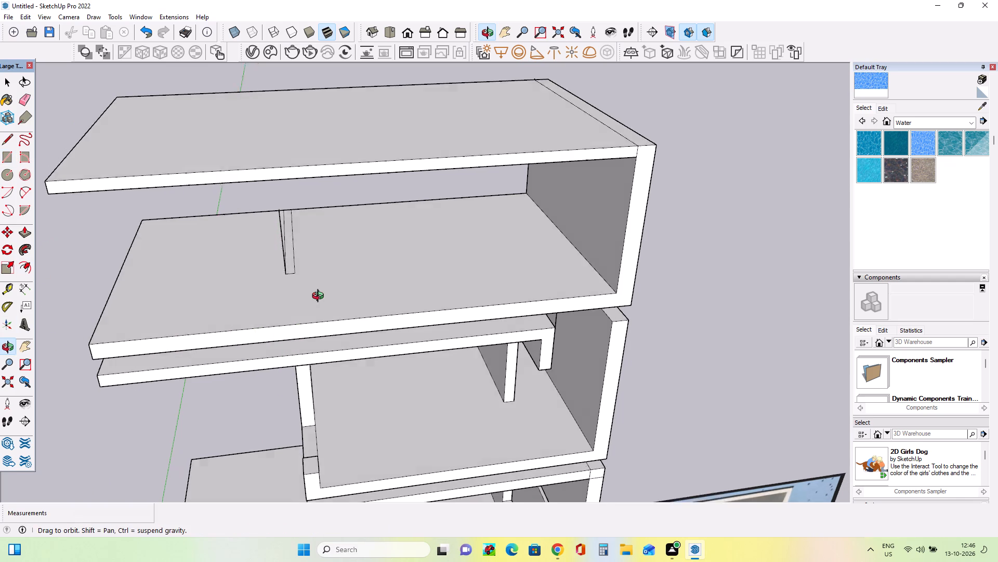
middle_click_drag(320, 297, 337, 280)
left_click(25, 237)
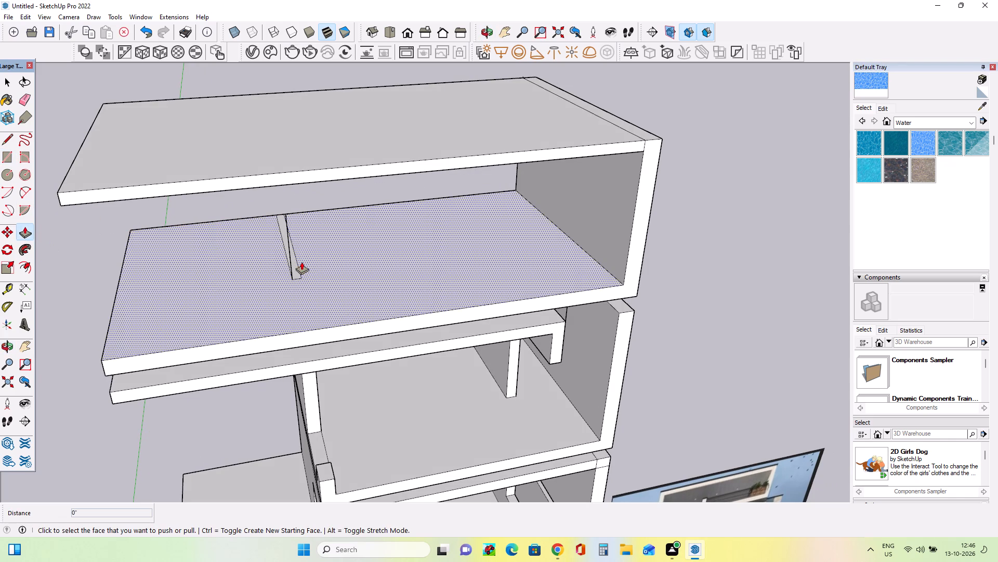
left_click(294, 269)
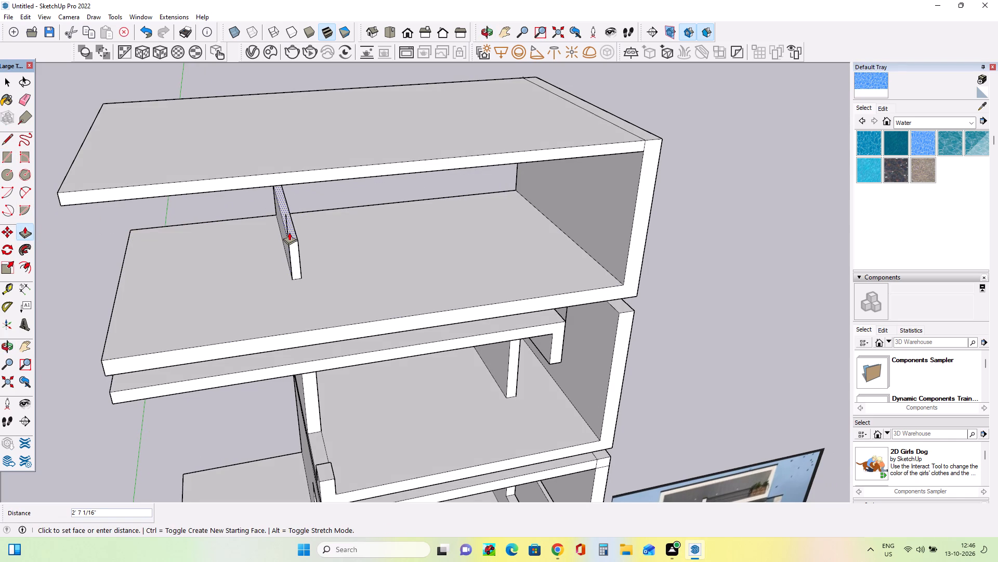
scroll(289, 232, "down", 7)
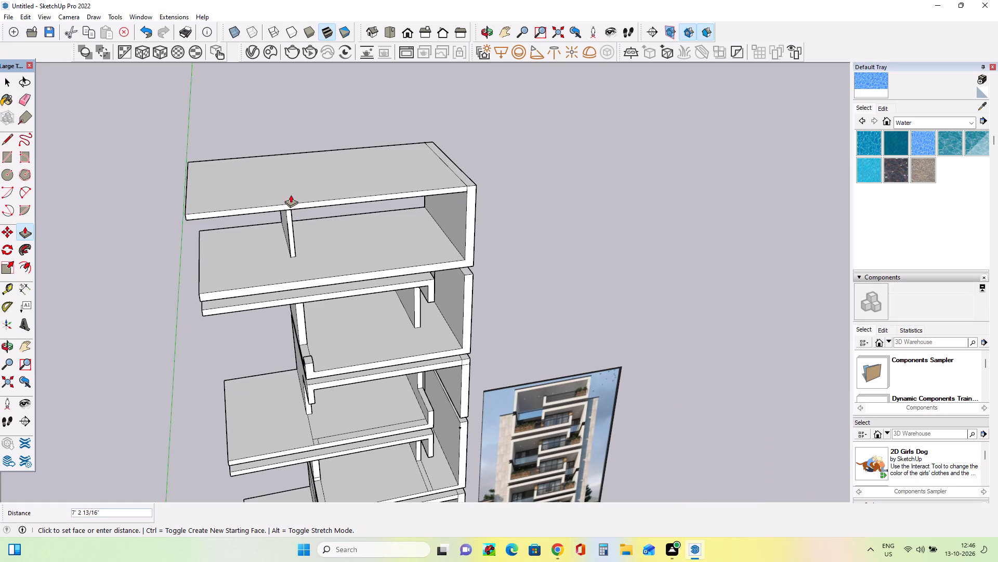
left_click(291, 194)
Extend the inner wall's top face about 1' 3 3/8" up to the underside of the roof slab.
middle_click_drag(298, 263, 300, 233)
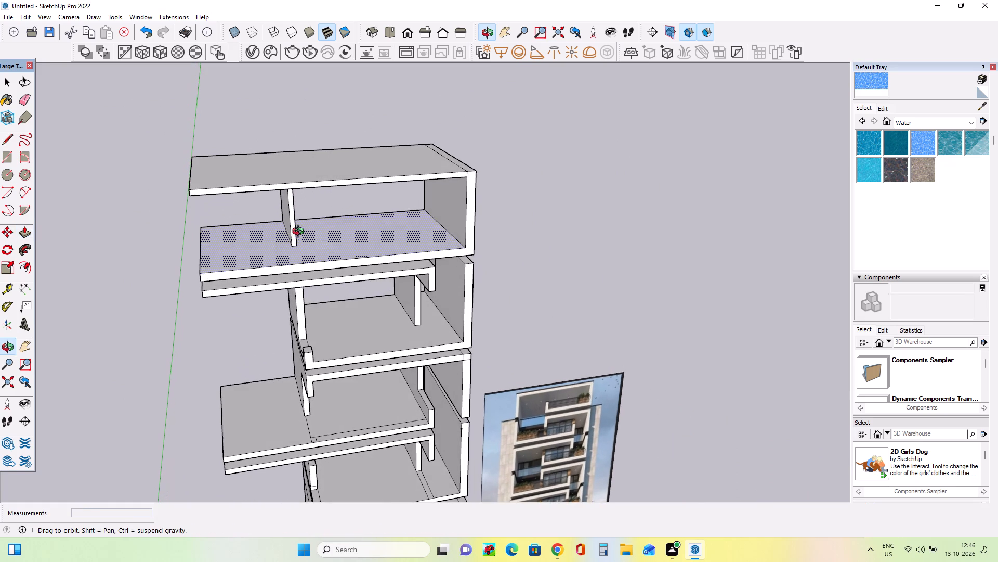
middle_click_drag(300, 233, 300, 232)
middle_click_drag(278, 252, 312, 212)
scroll(291, 161, "up", 3)
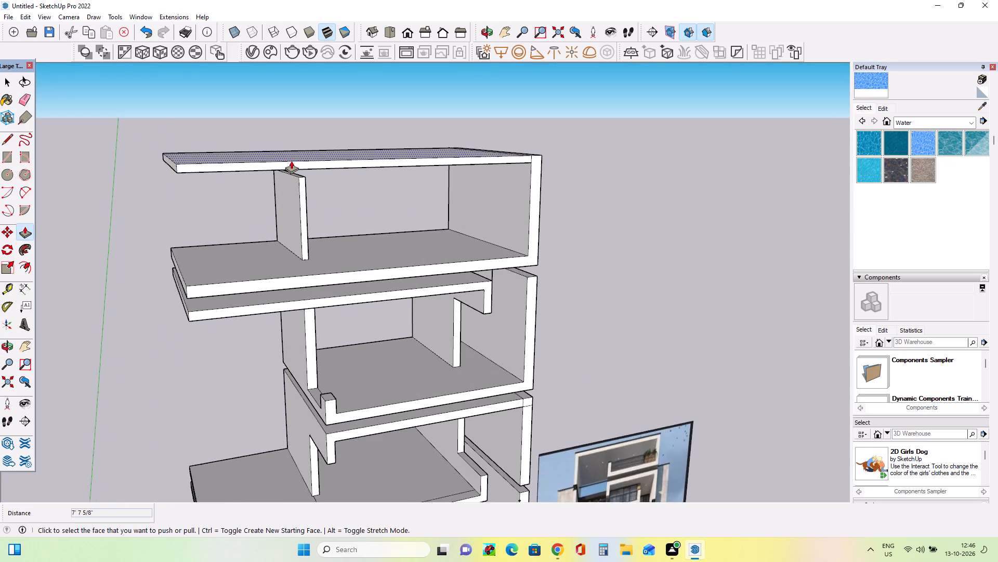
scroll(291, 161, "up", 6)
middle_click_drag(311, 216, 318, 236)
scroll(315, 208, "up", 7)
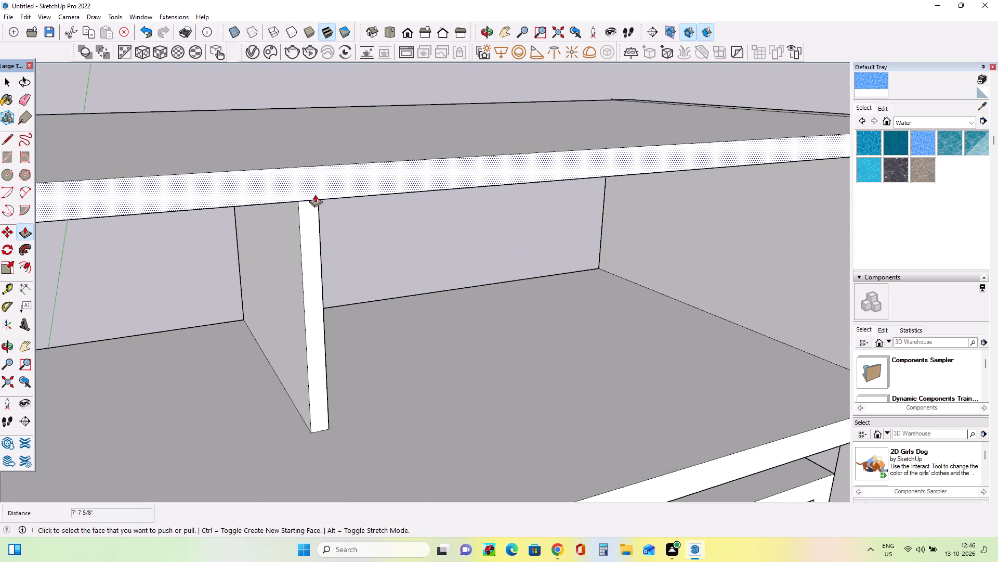
middle_click_drag(311, 183, 301, 158)
left_click(305, 191)
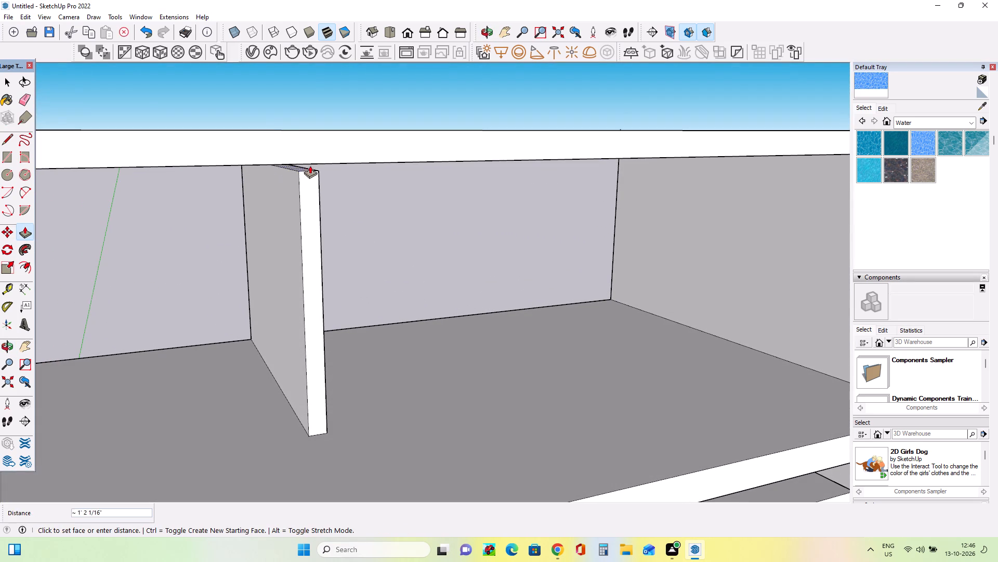
left_click(308, 149)
scroll(309, 276, "down", 8)
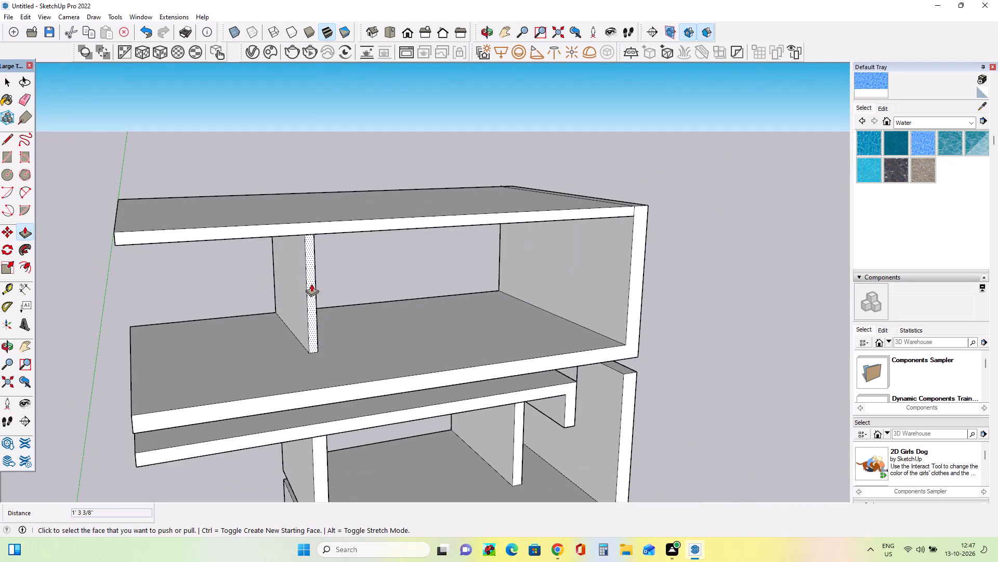
Move the reference photo straight up so it stands beside the building's upper storeys.
middle_click_drag(312, 286, 288, 248)
scroll(288, 248, "down", 9)
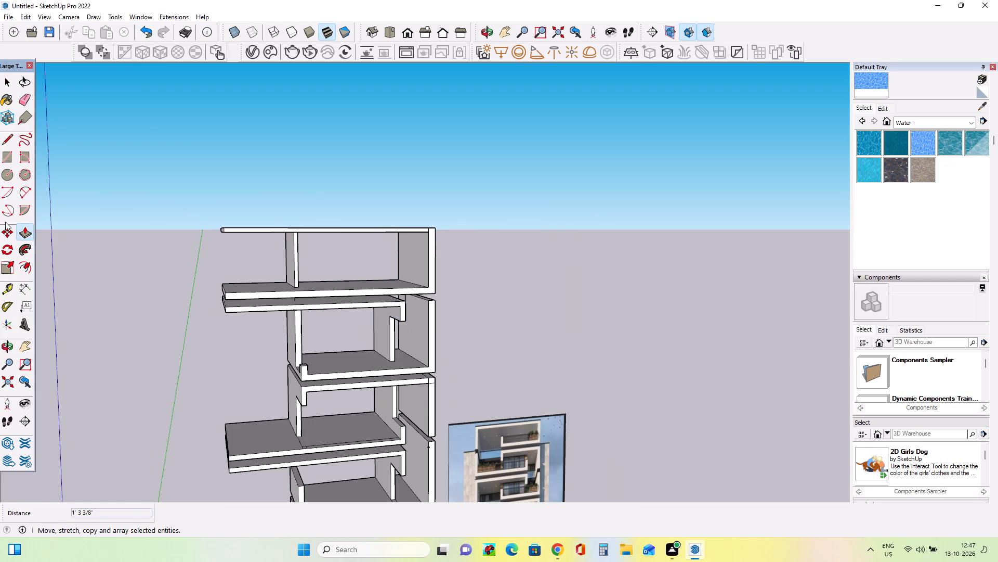
left_click(10, 227)
left_click(455, 456)
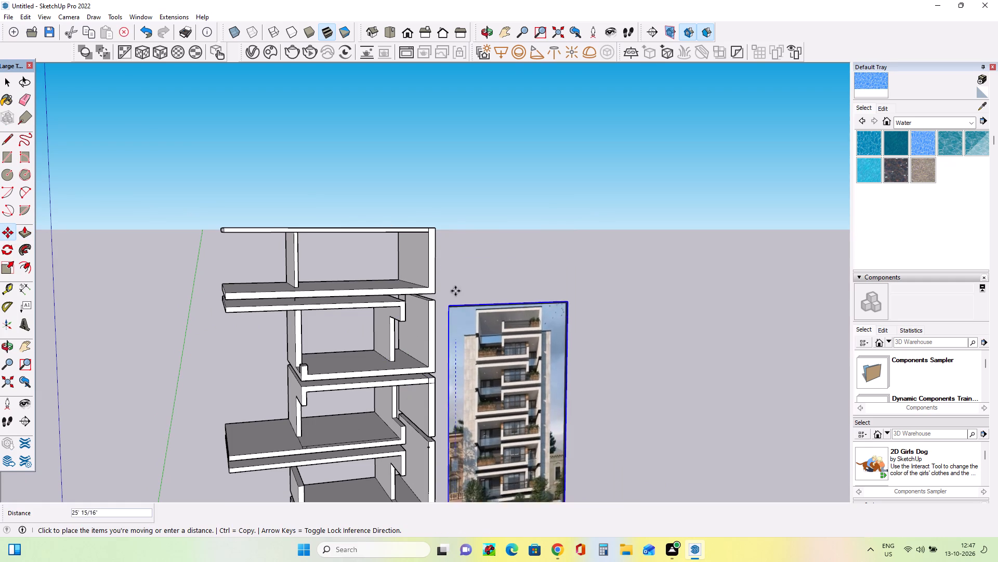
left_click(439, 187)
middle_click_drag(487, 284, 471, 348)
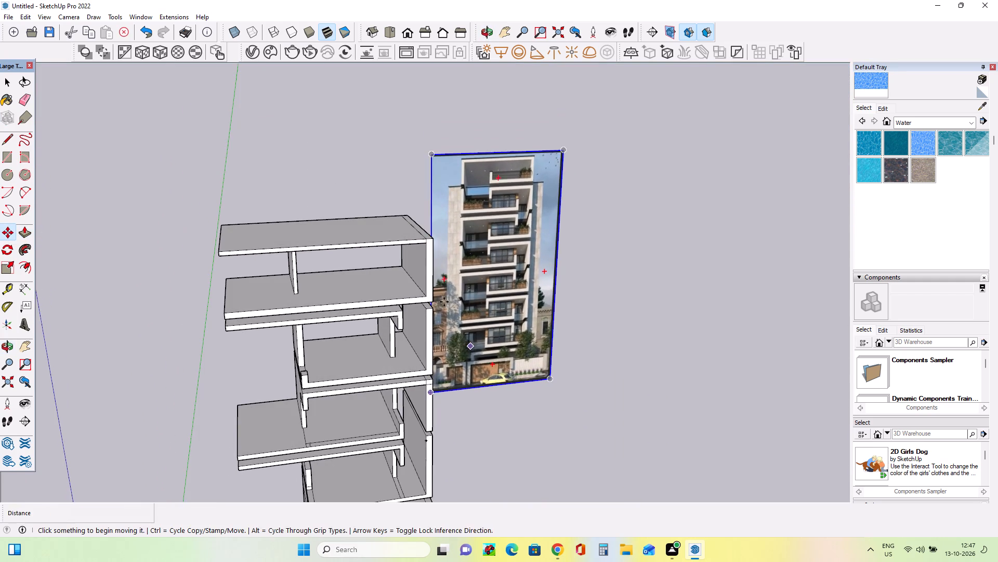
scroll(383, 277, "up", 3)
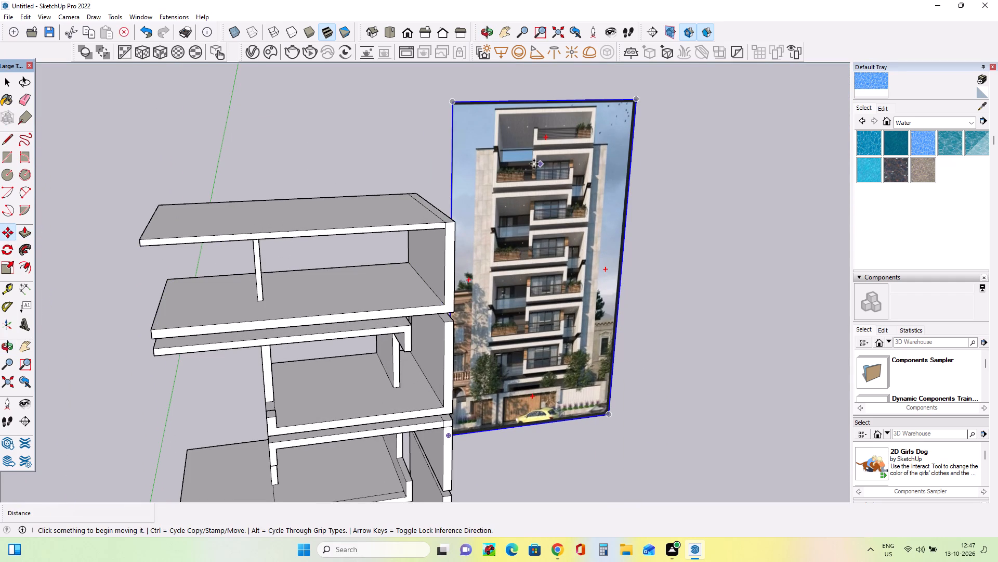
Draw a line about 7 1/8" long across the inner wall's narrow front face, about a third of the way down.
middle_click_drag(205, 244, 292, 206)
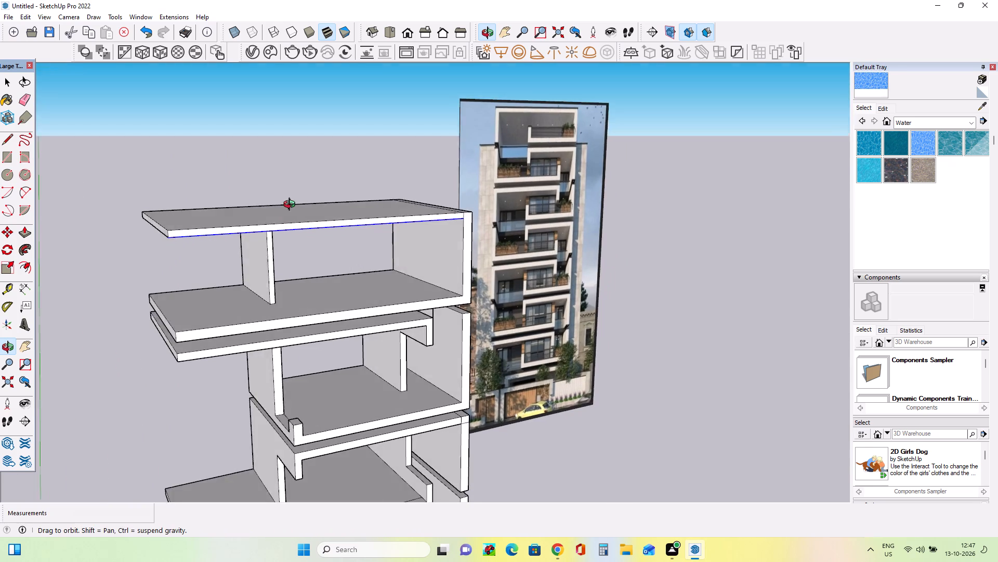
middle_click_drag(292, 206, 300, 197)
left_click(23, 231)
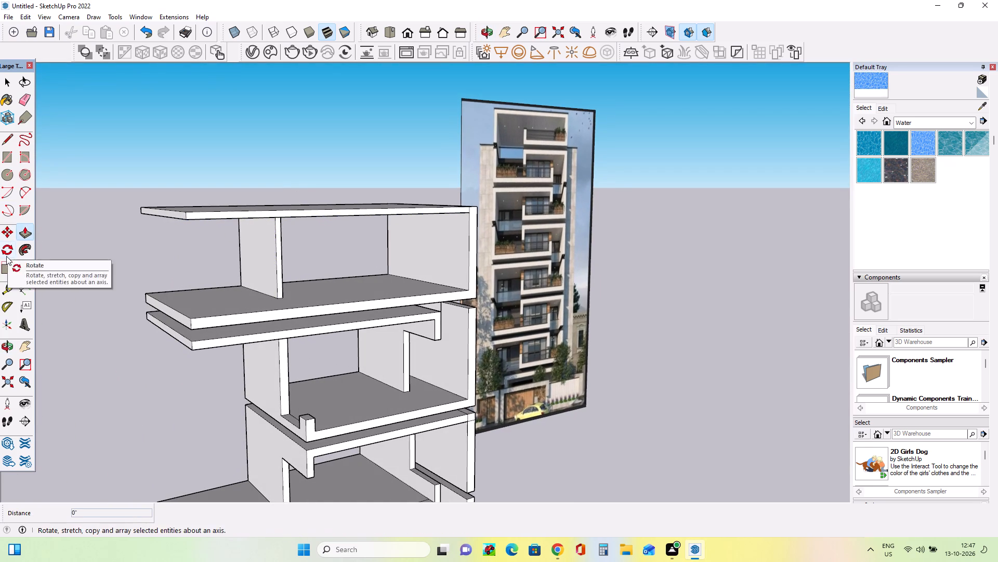
left_click(5, 136)
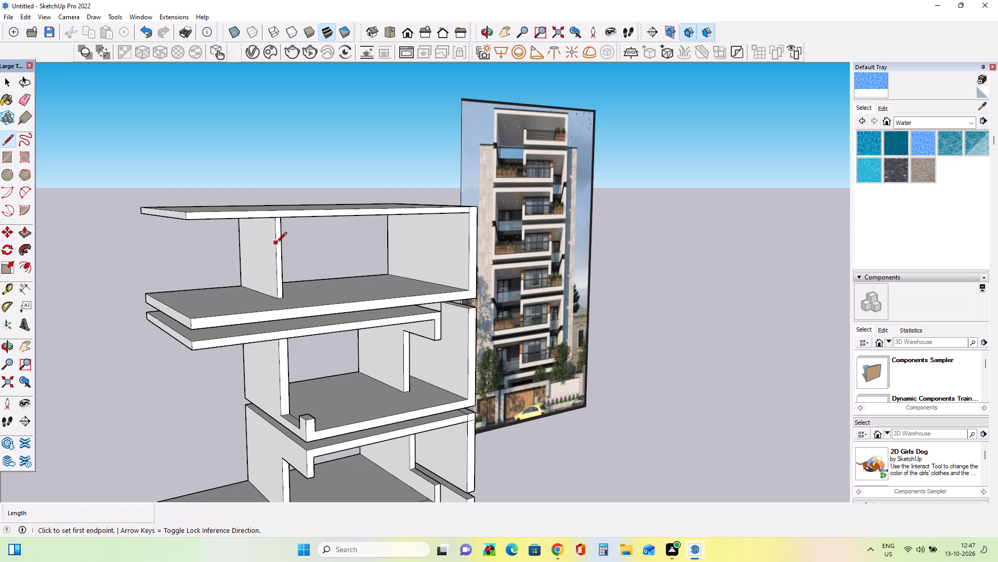
left_click(276, 242)
left_click(282, 242)
Pull the upper part of the inner wall's front face out about 6' 6 7/8" to the roof slab's front edge.
middle_click_drag(328, 258, 266, 266)
left_click(29, 234)
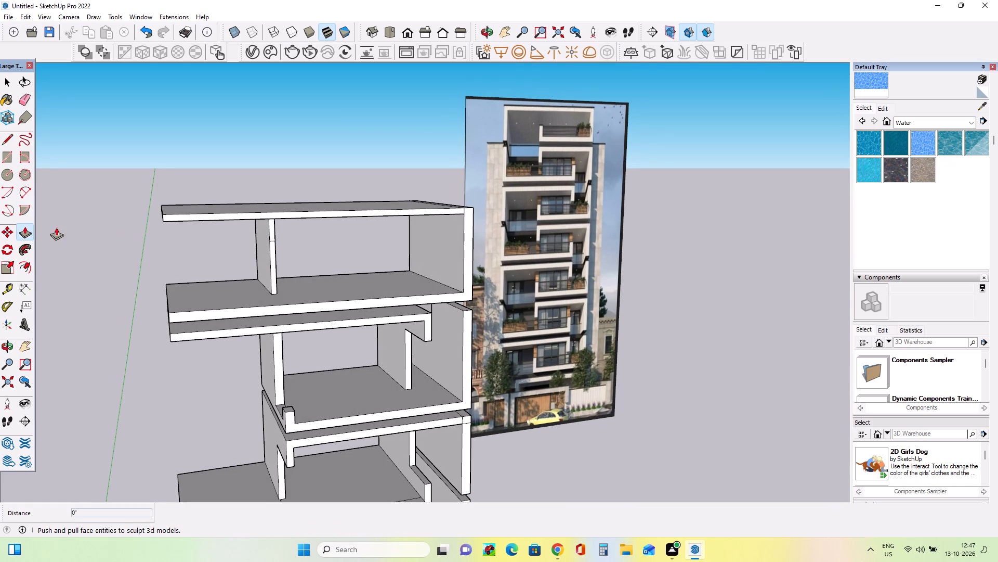
left_click(271, 231)
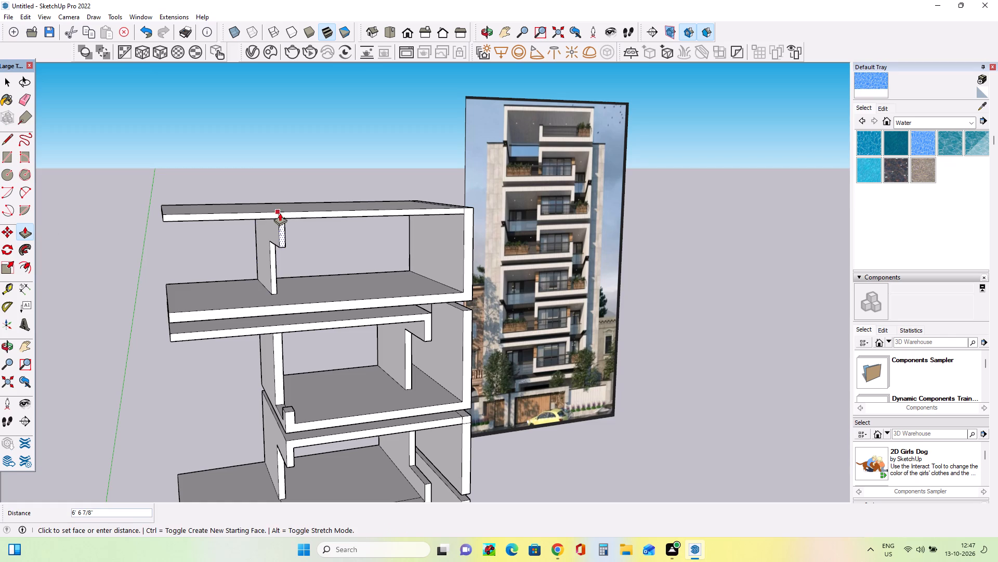
left_click(280, 213)
Draw a vertical line about 22' 1 15/16" long from the low parapet two storeys below up to the top storey's floor slab edge.
middle_click_drag(310, 290, 298, 321)
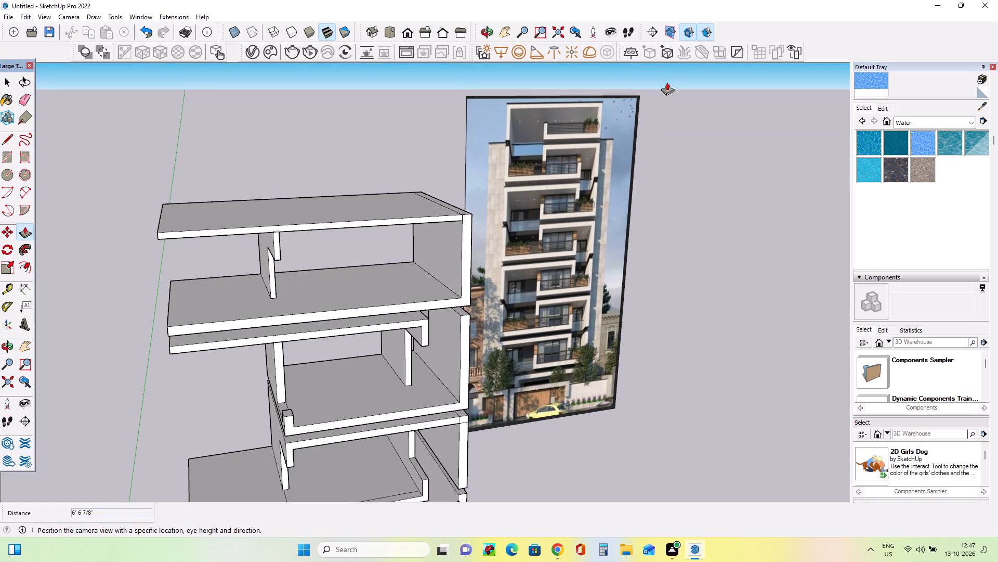
middle_click_drag(439, 317, 449, 354)
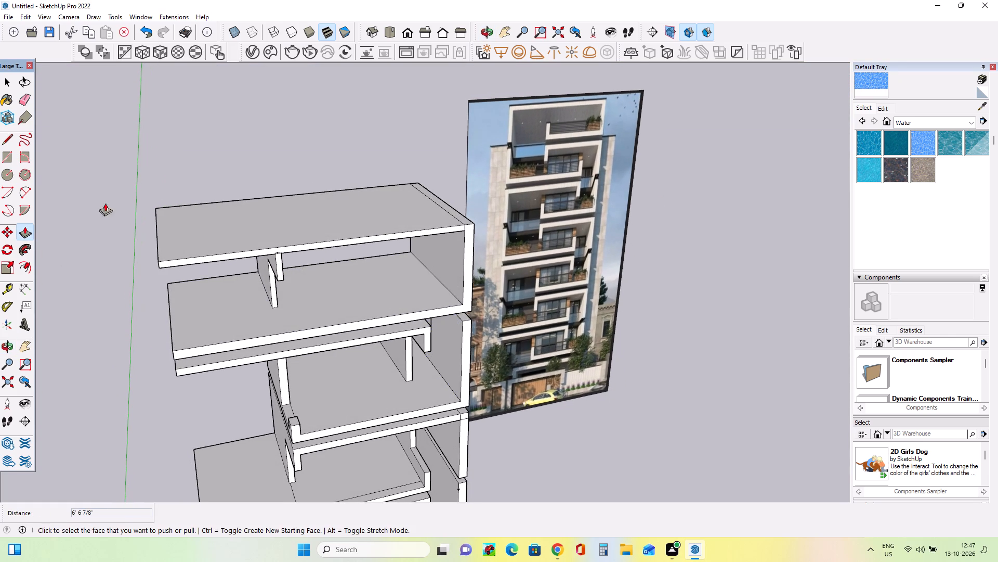
left_click(7, 158)
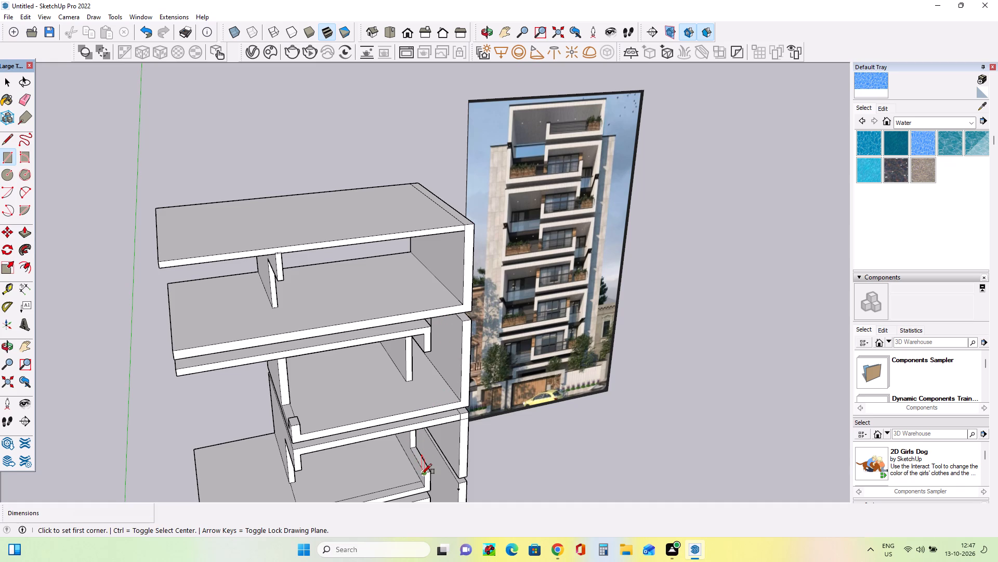
left_click(7, 143)
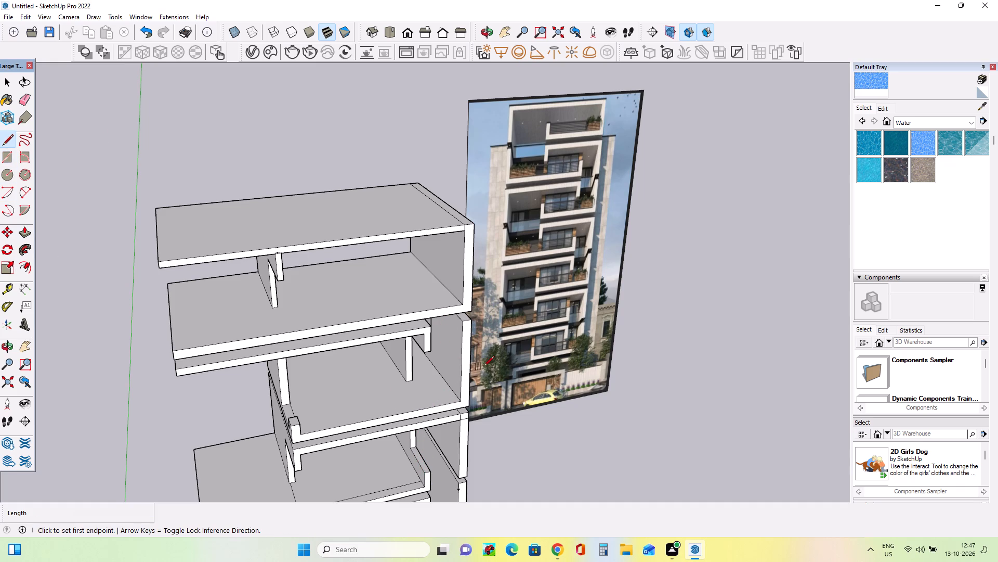
left_click(424, 478)
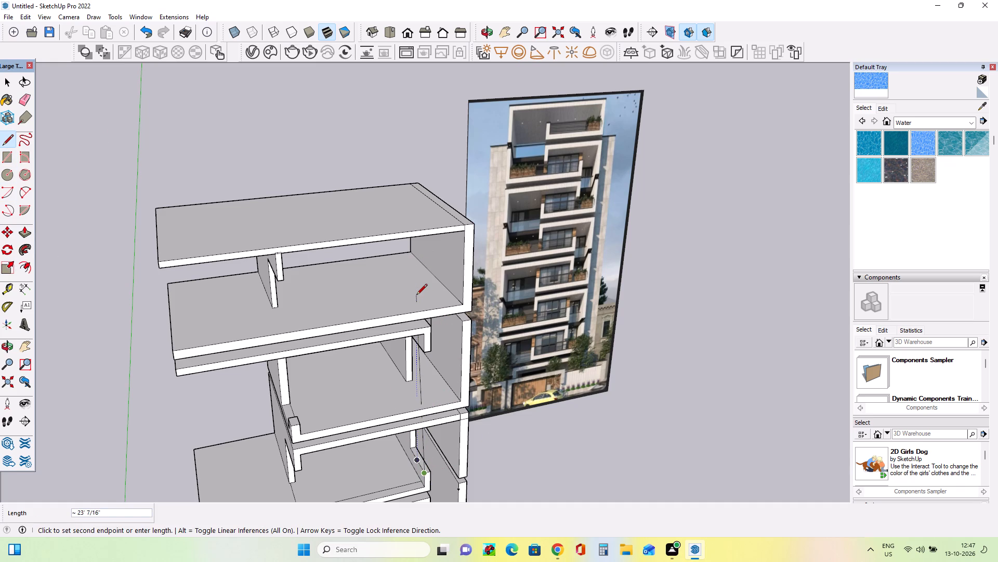
middle_click_drag(417, 296, 333, 292)
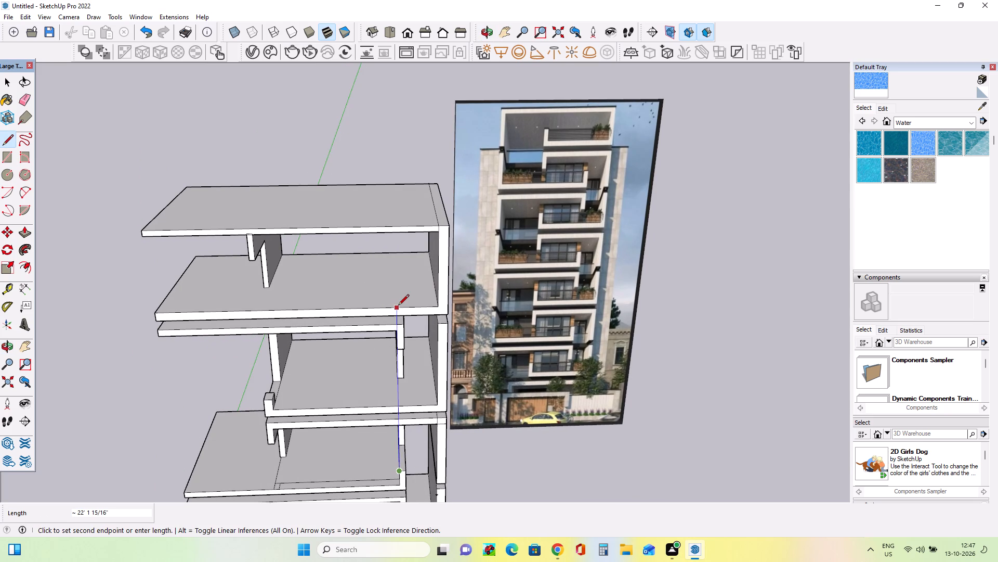
left_click(398, 306)
middle_click_drag(423, 339, 430, 346)
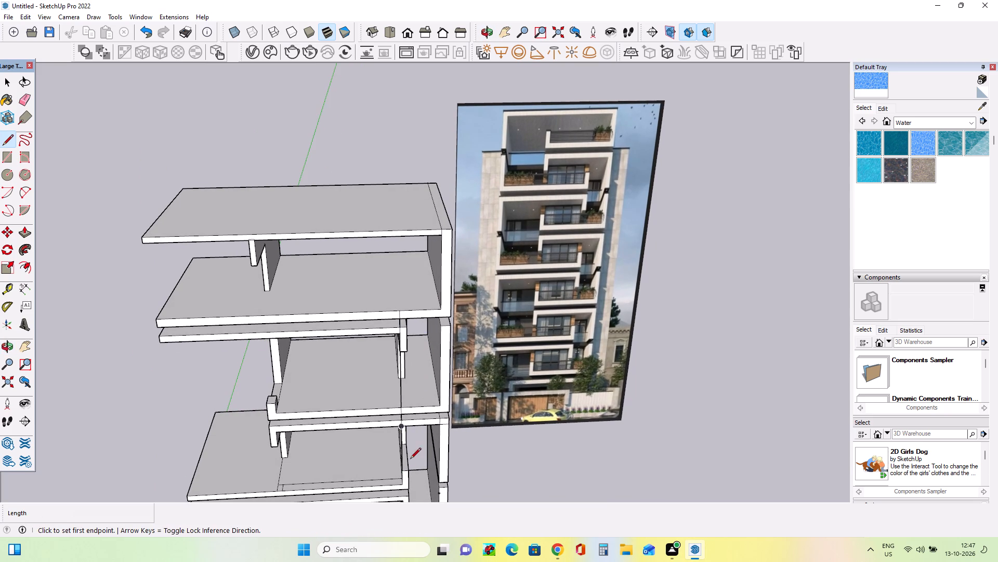
Draw a second vertical line about 22' 1 15/16" long beside the first, from the low parapet up to the top storey's floor slab edge.
left_click(405, 471)
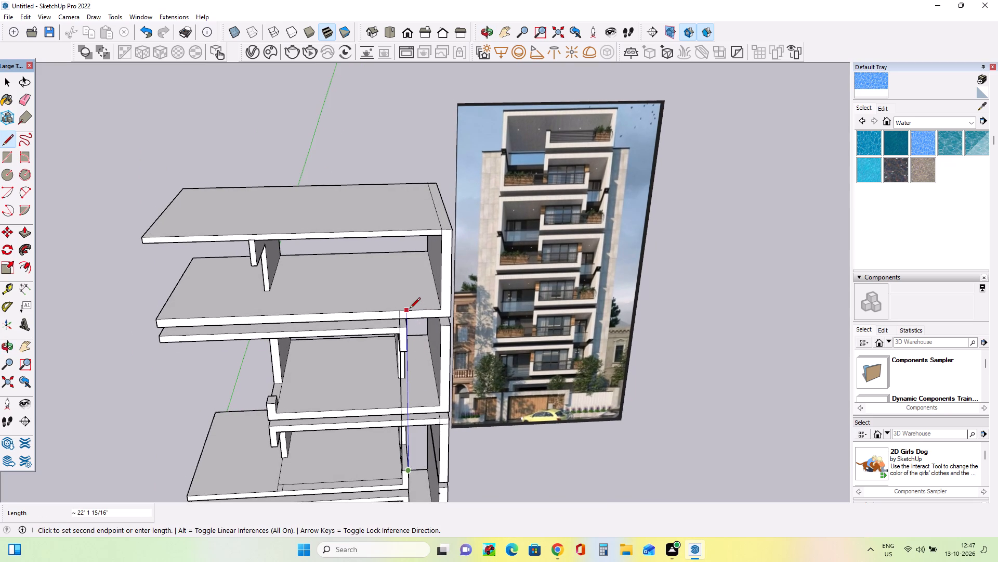
left_click(410, 309)
middle_click_drag(419, 336, 432, 364)
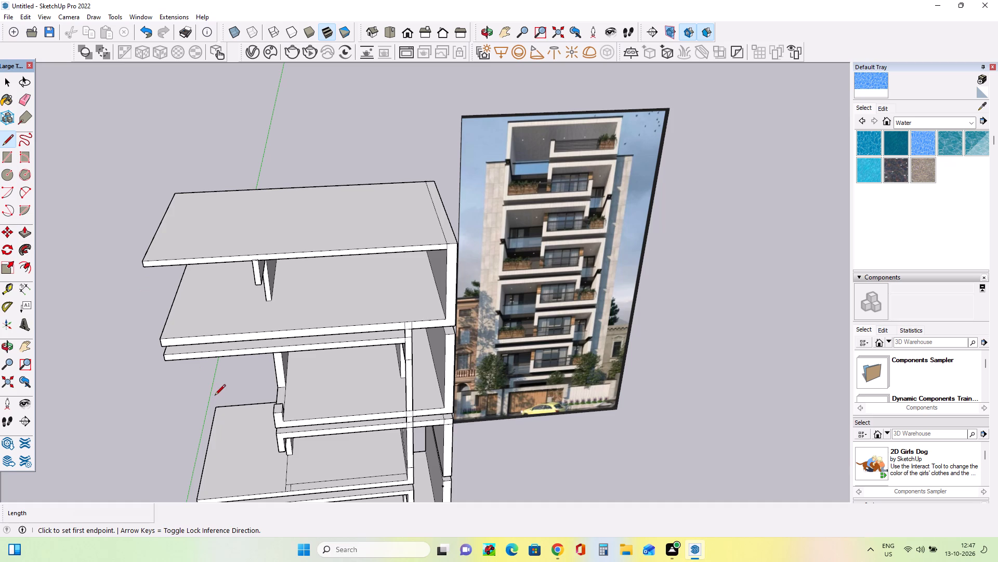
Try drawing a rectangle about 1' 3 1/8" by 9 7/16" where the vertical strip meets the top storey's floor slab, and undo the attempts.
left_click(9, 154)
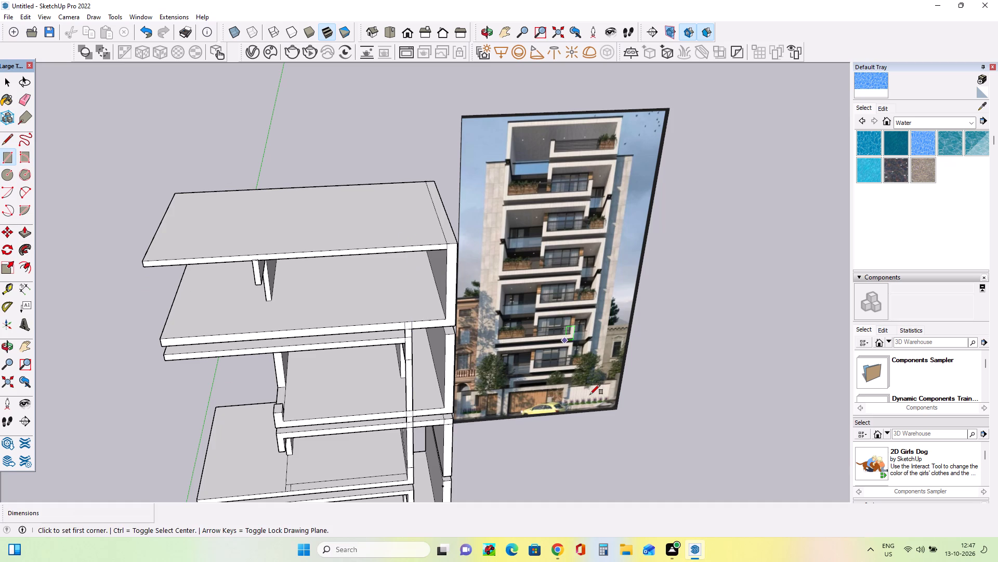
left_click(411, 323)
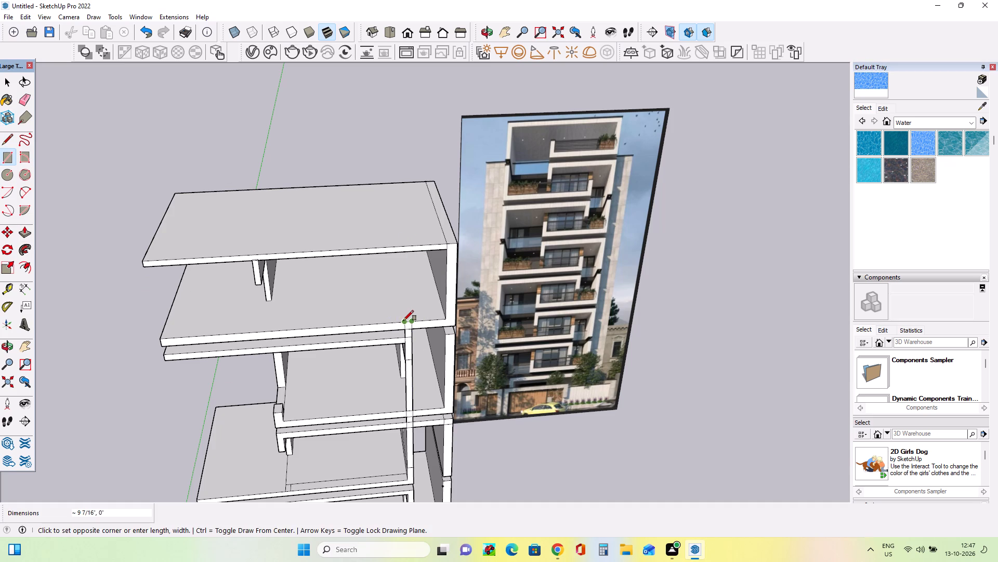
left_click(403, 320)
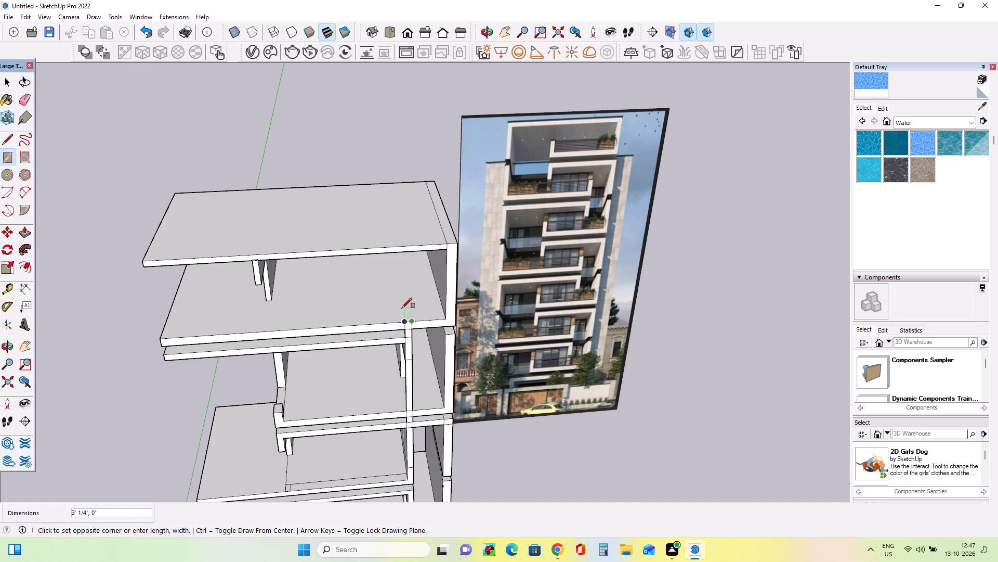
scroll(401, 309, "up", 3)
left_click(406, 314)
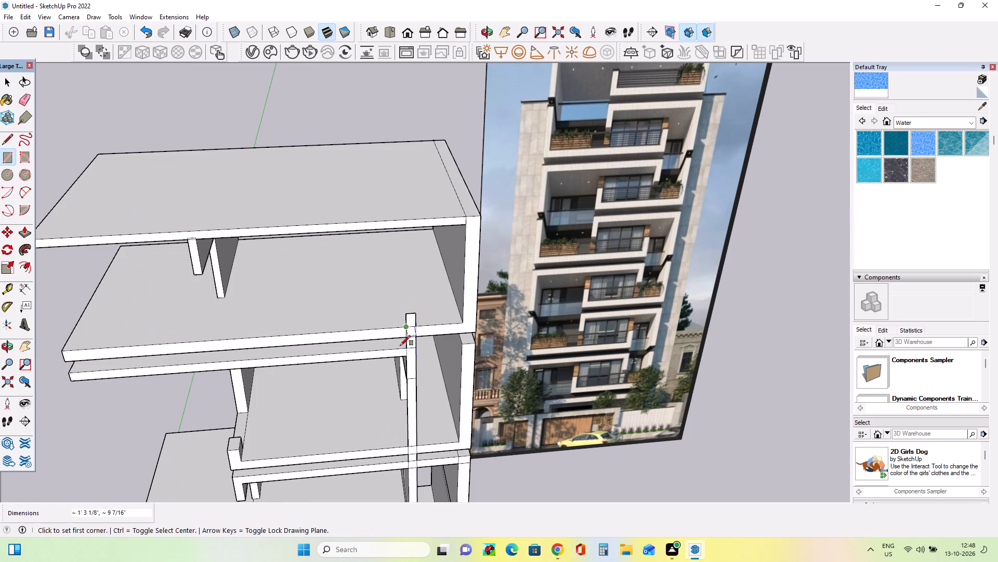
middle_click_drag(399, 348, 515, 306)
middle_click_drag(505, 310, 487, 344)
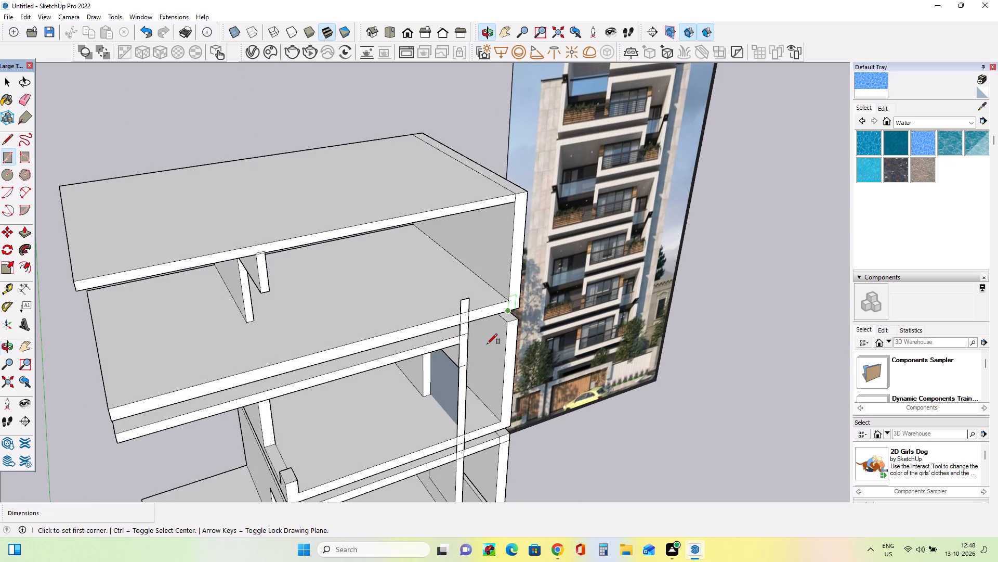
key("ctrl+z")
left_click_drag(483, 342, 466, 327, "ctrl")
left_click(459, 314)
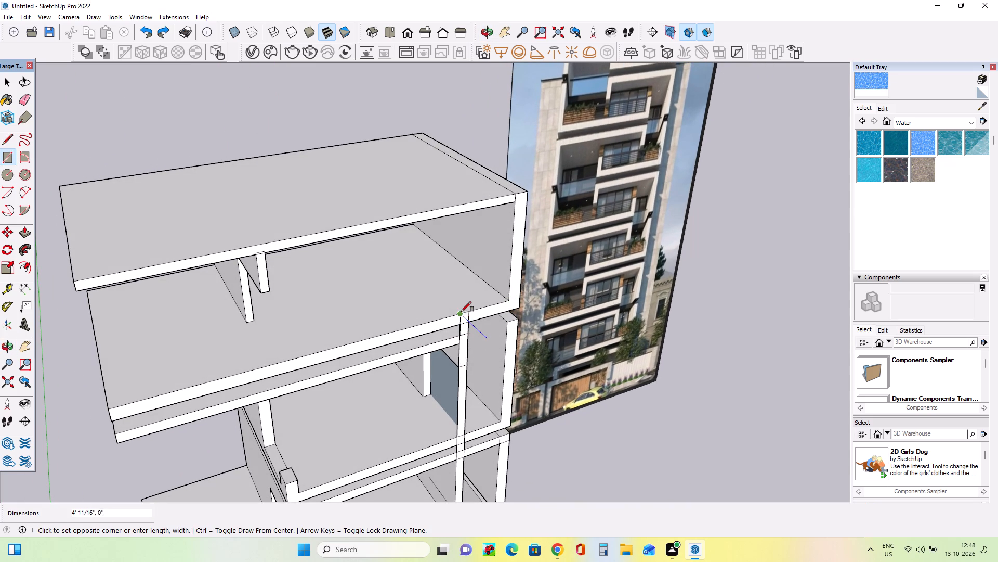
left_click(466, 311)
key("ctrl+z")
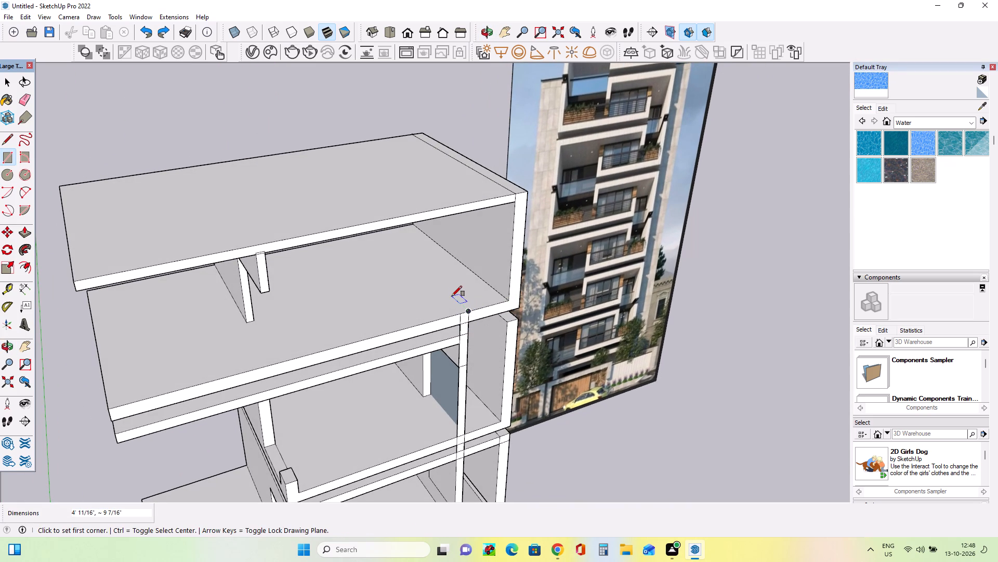
Draw a rectangle about 1' 10 15/16" by 9 7/16" on the top storey's floor slab, at its front edge above the vertical strip.
left_click(459, 314)
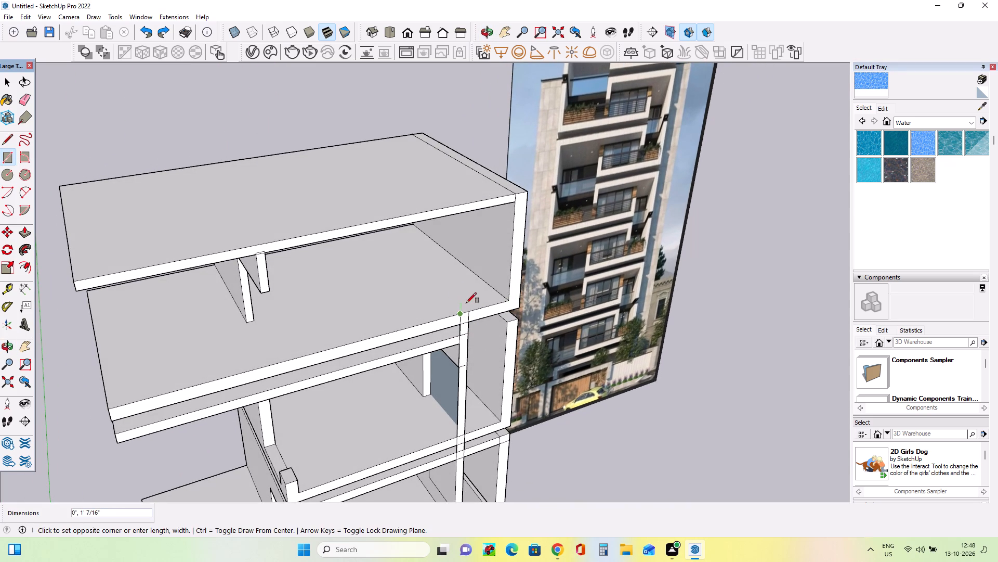
left_click(469, 311)
scroll(449, 298, "up", 1)
middle_click_drag(449, 298, 522, 298)
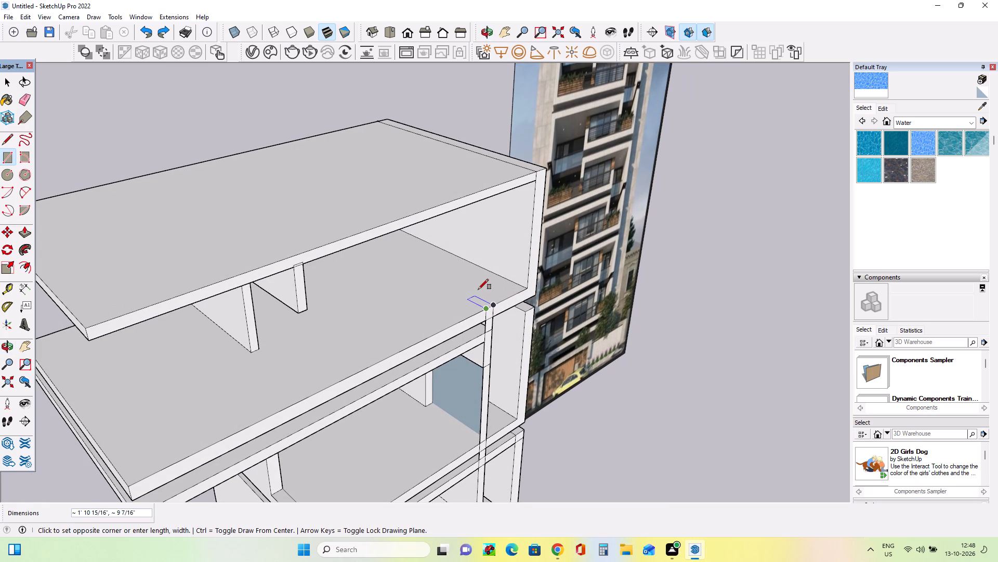
left_click(478, 289)
Pull the small rectangle on the top storey's floor slab up about 1' 8 7/16".
middle_click_drag(537, 327, 373, 318)
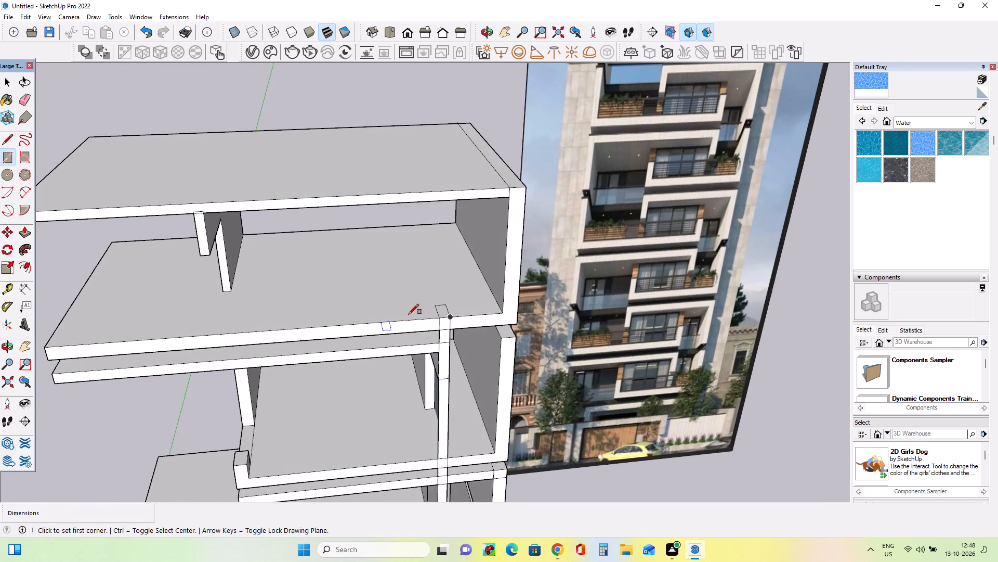
scroll(409, 314, "down", 7)
middle_click_drag(416, 311, 440, 293)
scroll(440, 293, "down", 3)
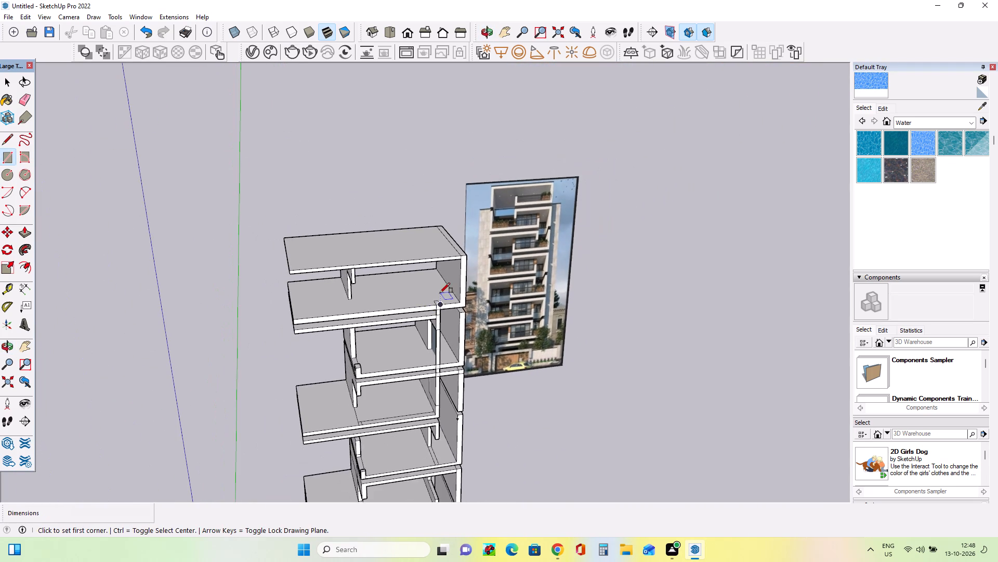
scroll(438, 329, "down", 4)
scroll(385, 434, "up", 7)
middle_click_drag(401, 344, 404, 362)
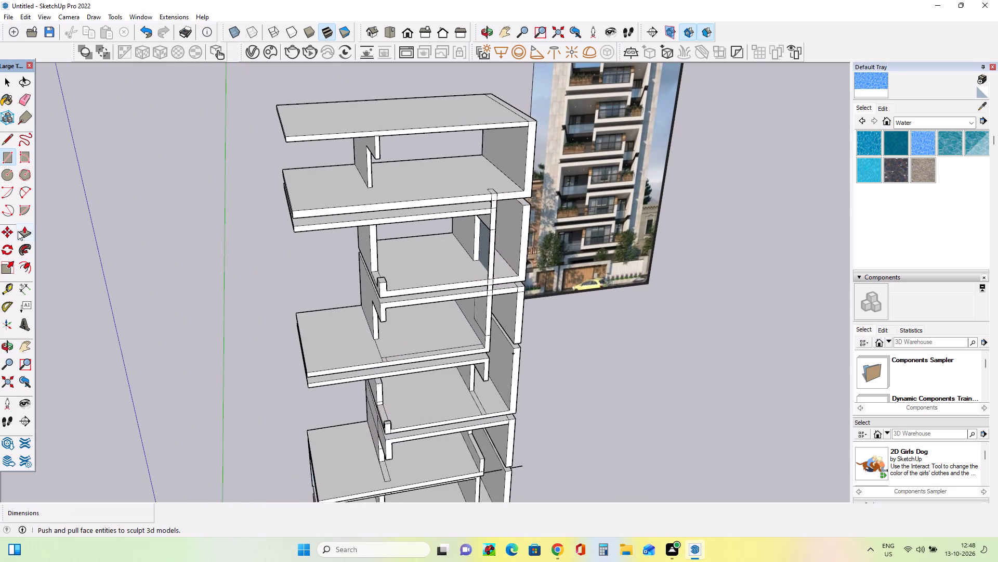
left_click(18, 231)
left_click(492, 189)
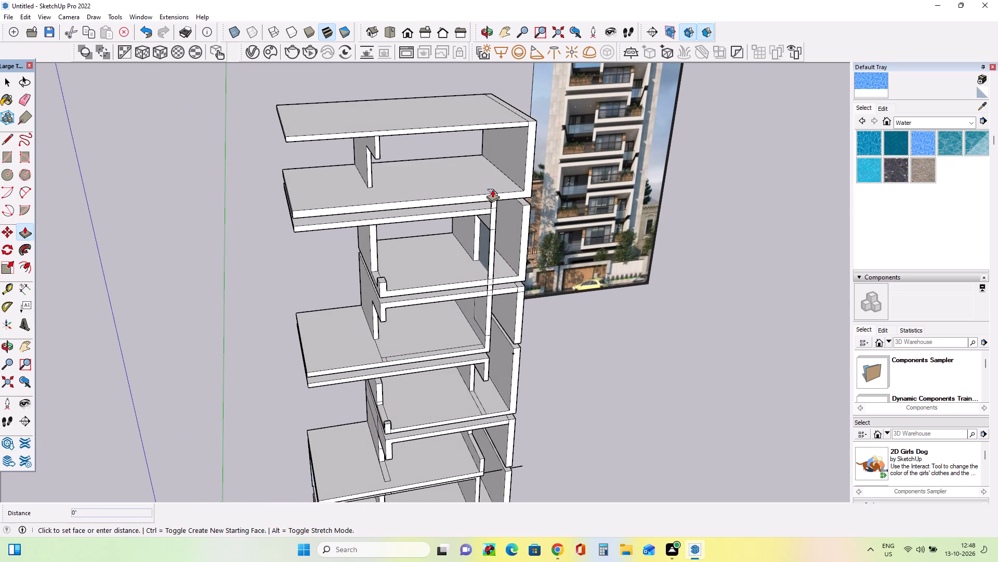
left_click(493, 177)
Delete the two side faces filling the gap between the tall vertical strip and the inner wall's recessed front edge.
middle_click_drag(509, 213, 475, 194)
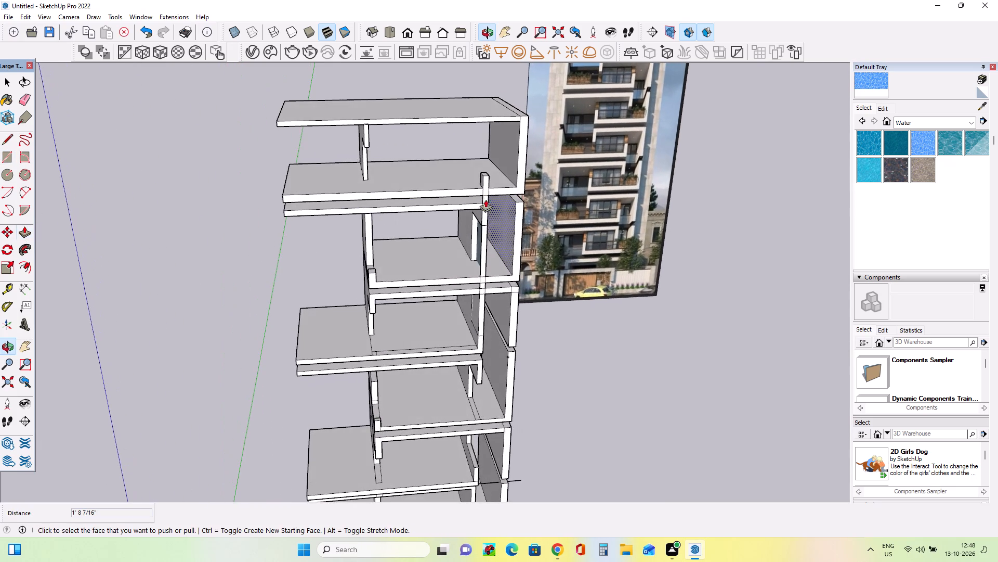
scroll(493, 286, "up", 3)
middle_click_drag(493, 286, 371, 261)
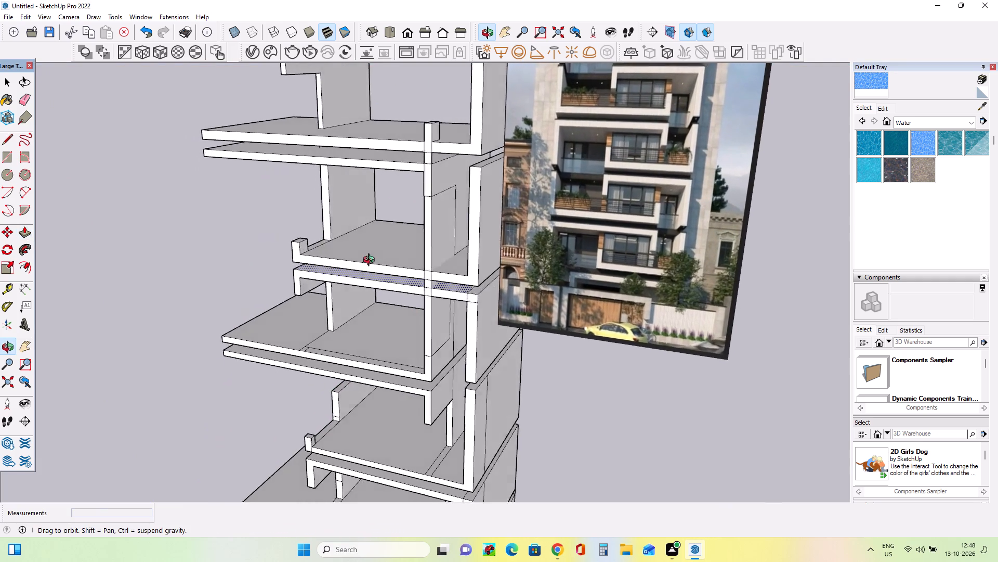
middle_click_drag(371, 261, 371, 274)
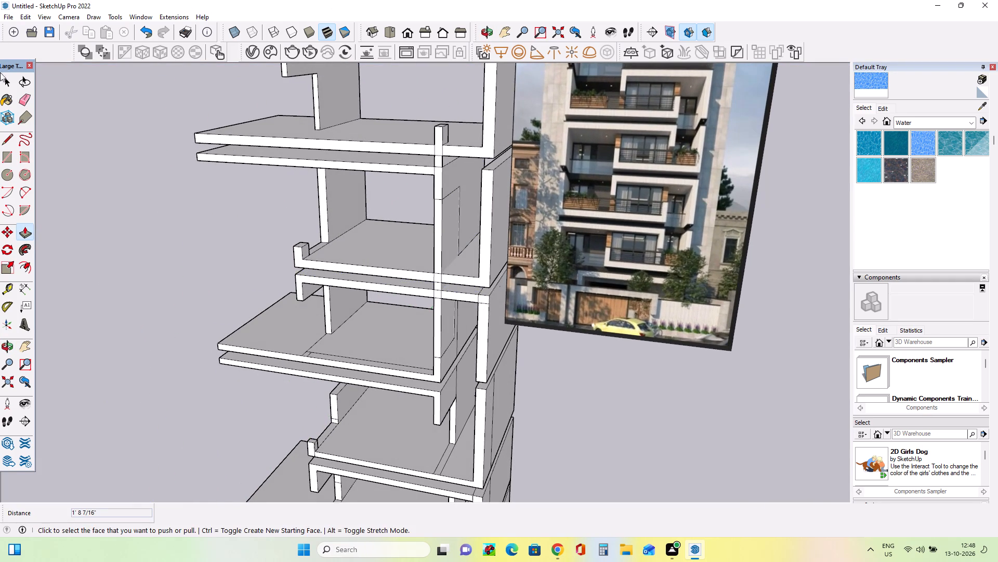
left_click(10, 86)
left_click(449, 242)
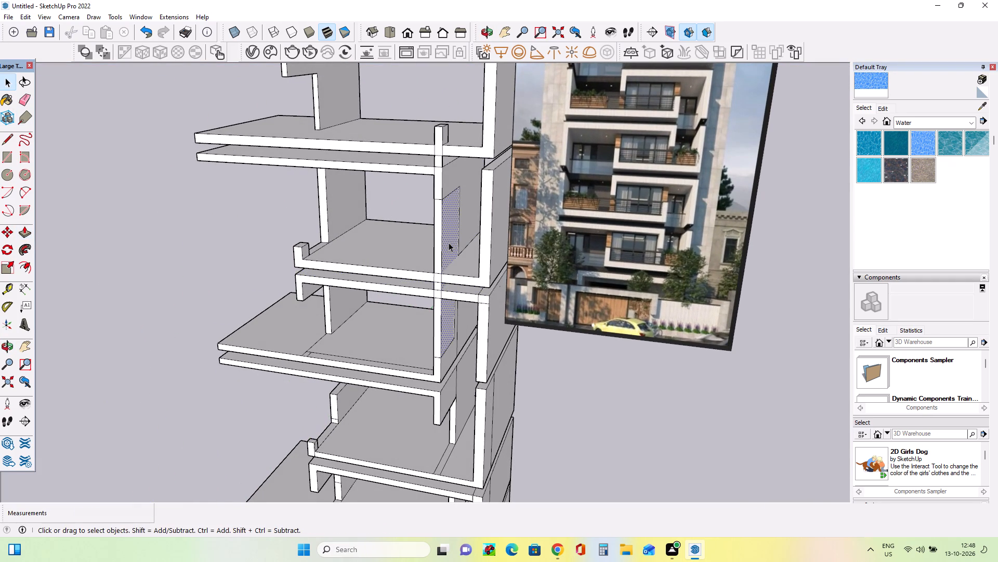
key("Delete")
middle_click_drag(438, 333, 719, 341)
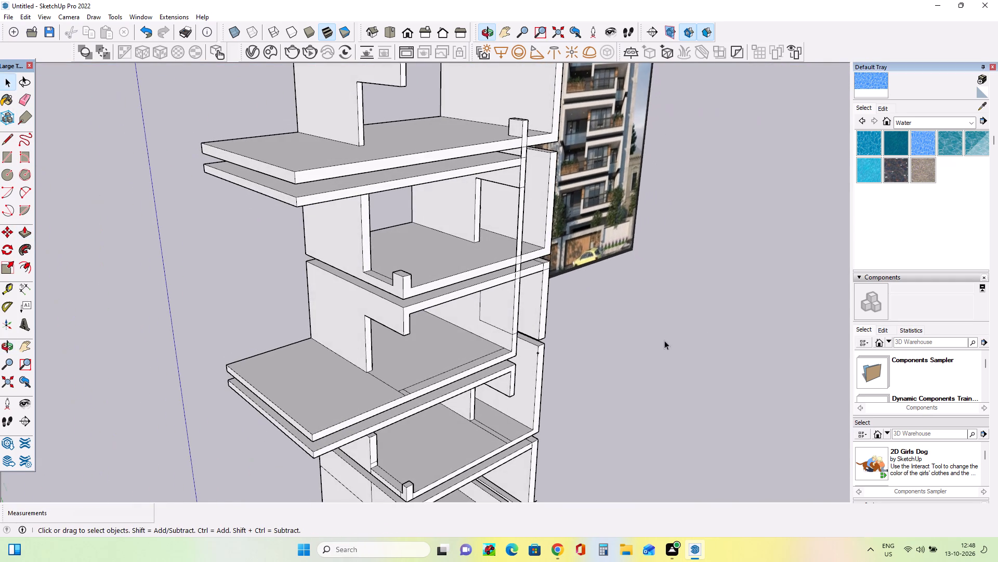
left_click(496, 313)
key("Delete")
Delete the vertical strip's two short edges in the gap between the top storey's floor slab and the slab just below it.
middle_click_drag(598, 331, 360, 319)
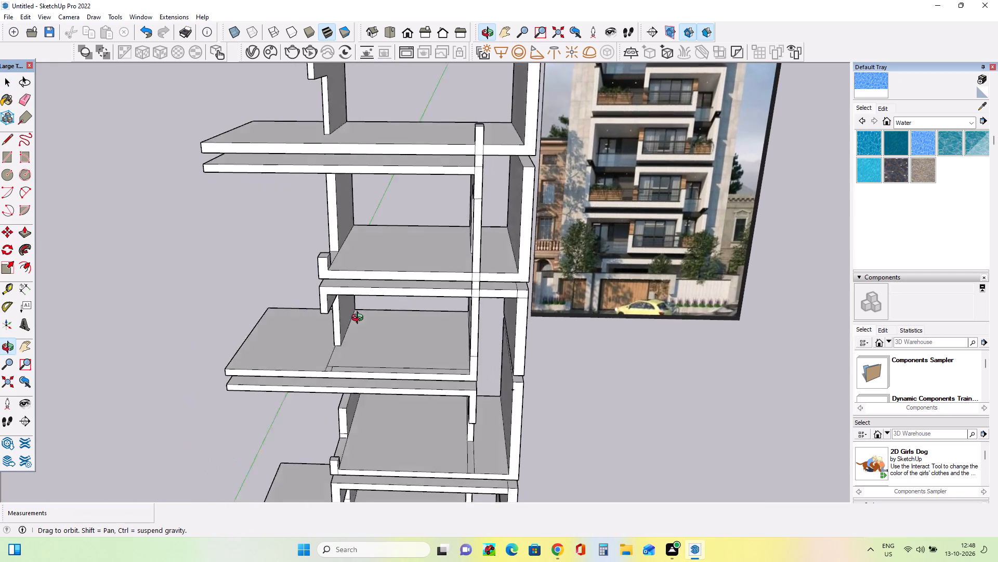
middle_click_drag(360, 319, 355, 317)
middle_click_drag(492, 377, 440, 326)
middle_click(414, 309)
middle_click_drag(430, 330, 483, 333)
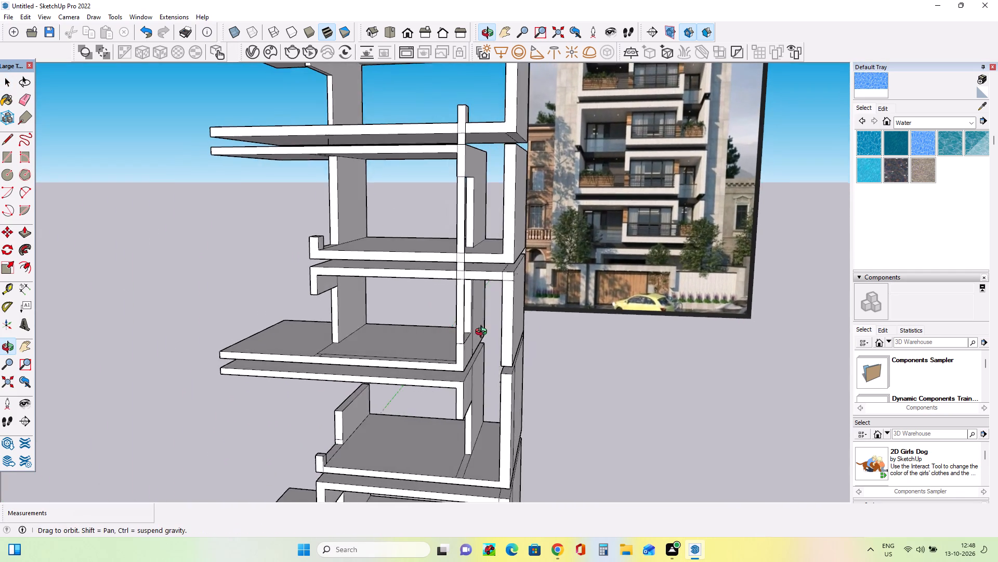
middle_click_drag(483, 333, 542, 349)
scroll(501, 136, "up", 3)
left_click(473, 145)
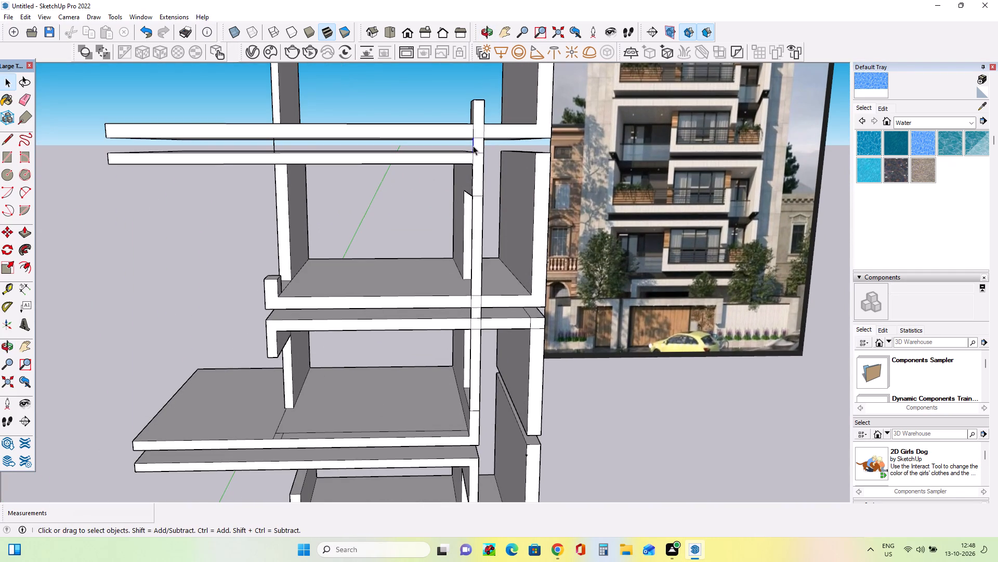
key("Delete")
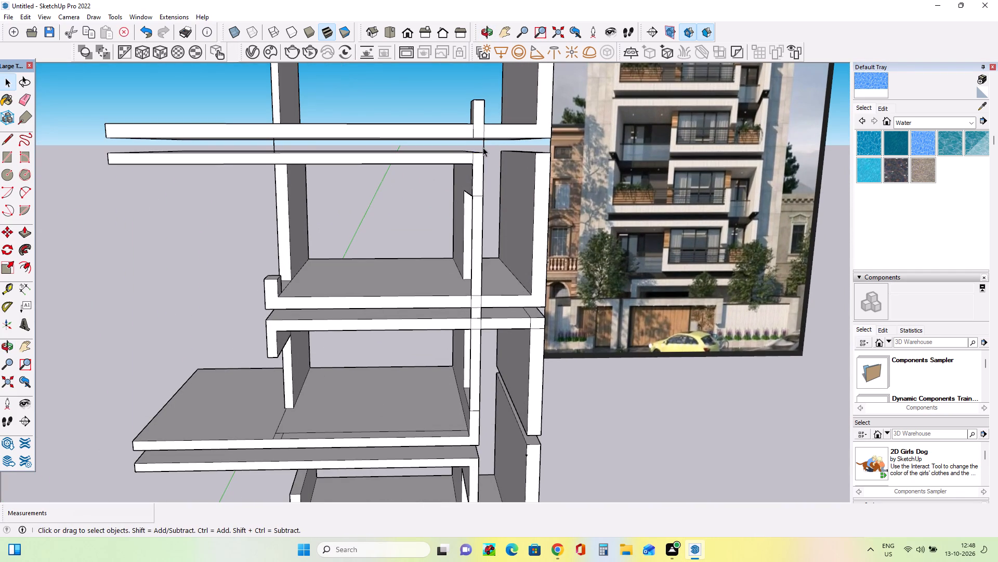
left_click(483, 147)
key("Delete")
Pull the narrow top face of the outer side wall up about 12' 10 15/16" above the roof slab.
scroll(533, 191, "down", 6)
middle_click_drag(532, 214, 534, 221)
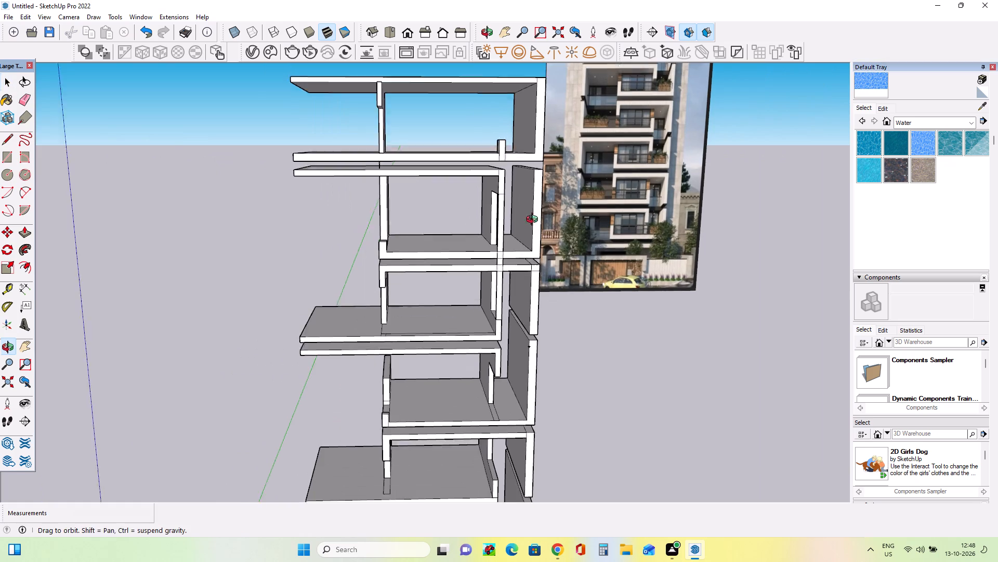
middle_click_drag(534, 221, 579, 244)
middle_click_drag(538, 259, 470, 269)
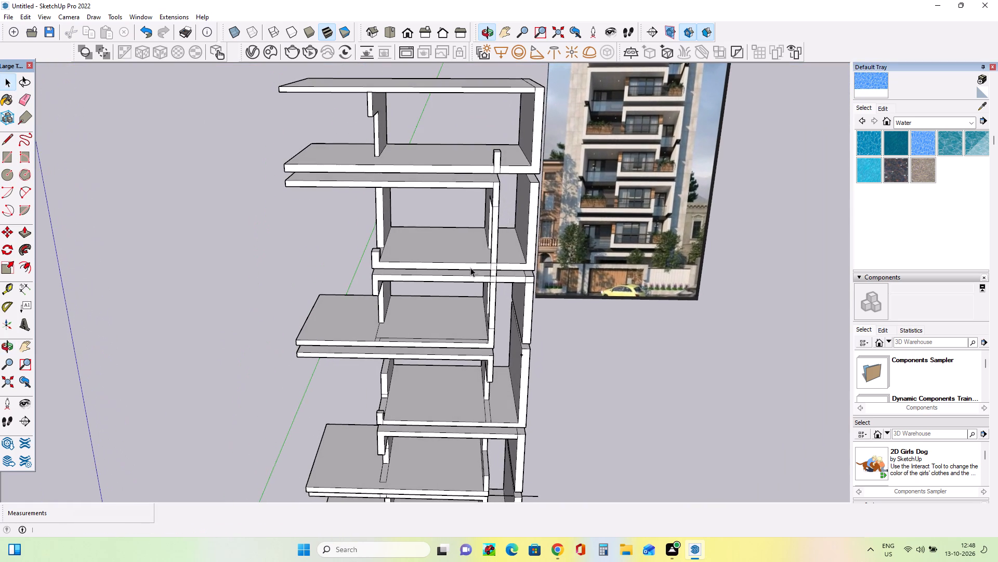
middle_click_drag(599, 224, 553, 224)
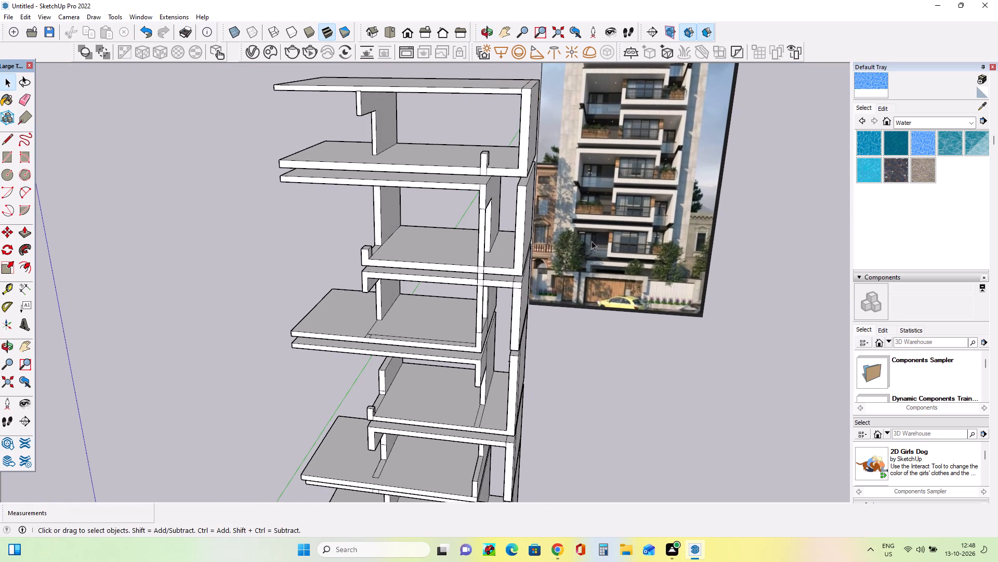
scroll(661, 109, "down", 3)
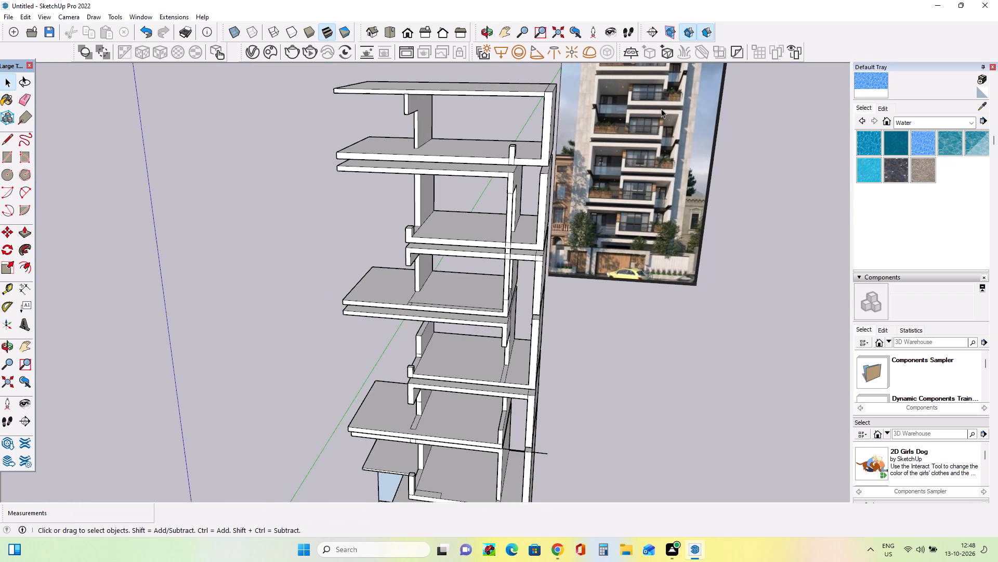
scroll(670, 89, "down", 3)
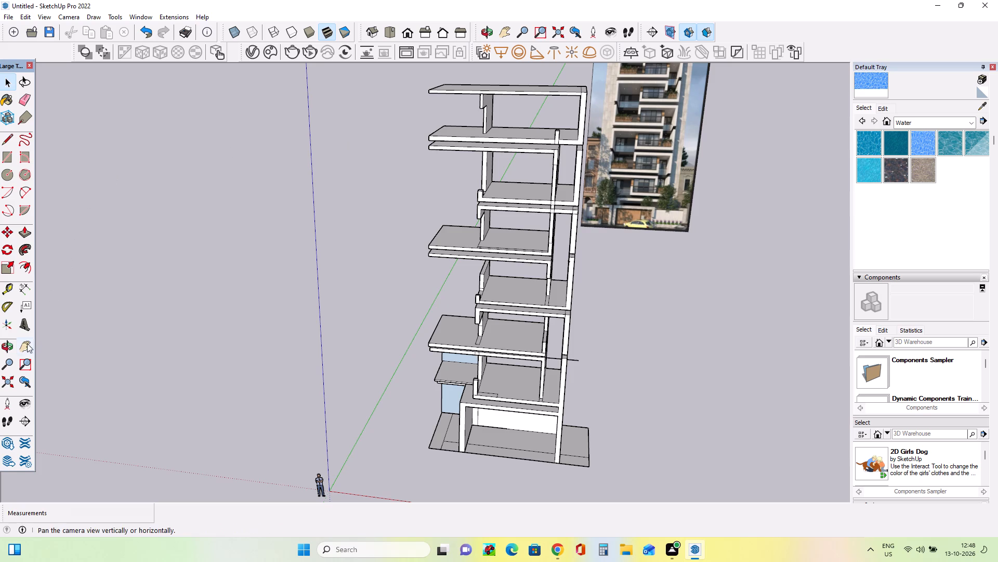
left_click(23, 346)
left_click_drag(281, 224, 270, 370)
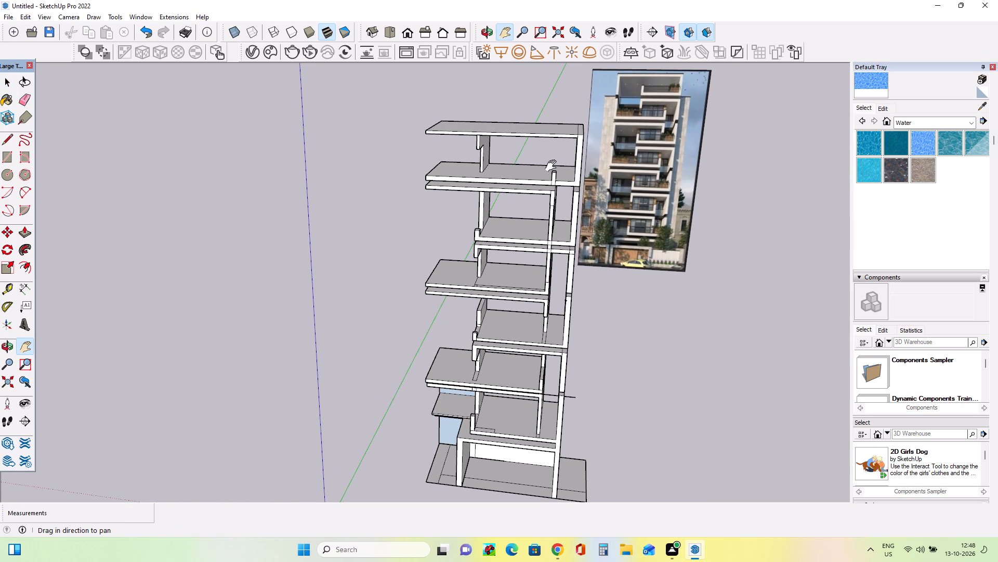
middle_click_drag(570, 195, 608, 177)
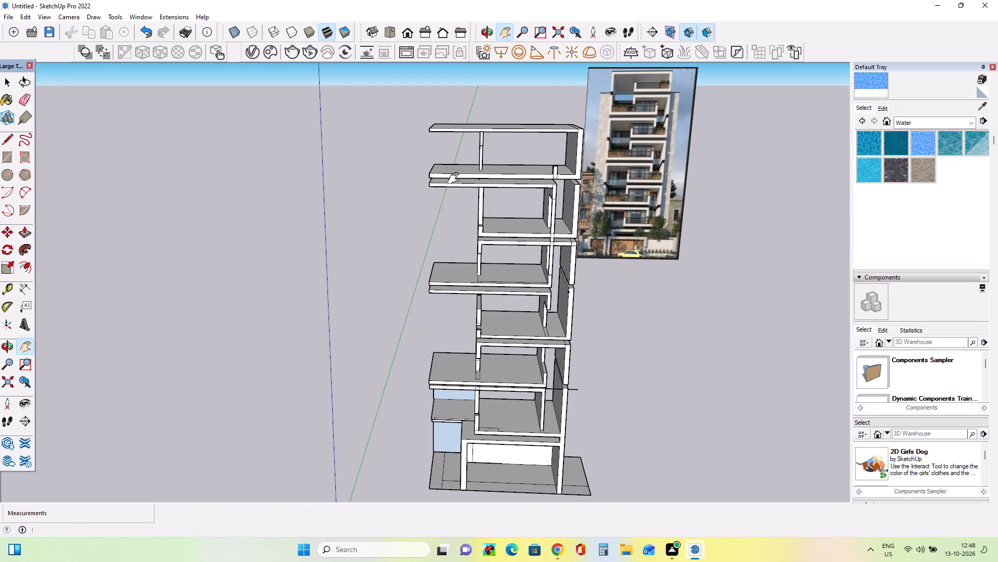
middle_click_drag(580, 136, 586, 181)
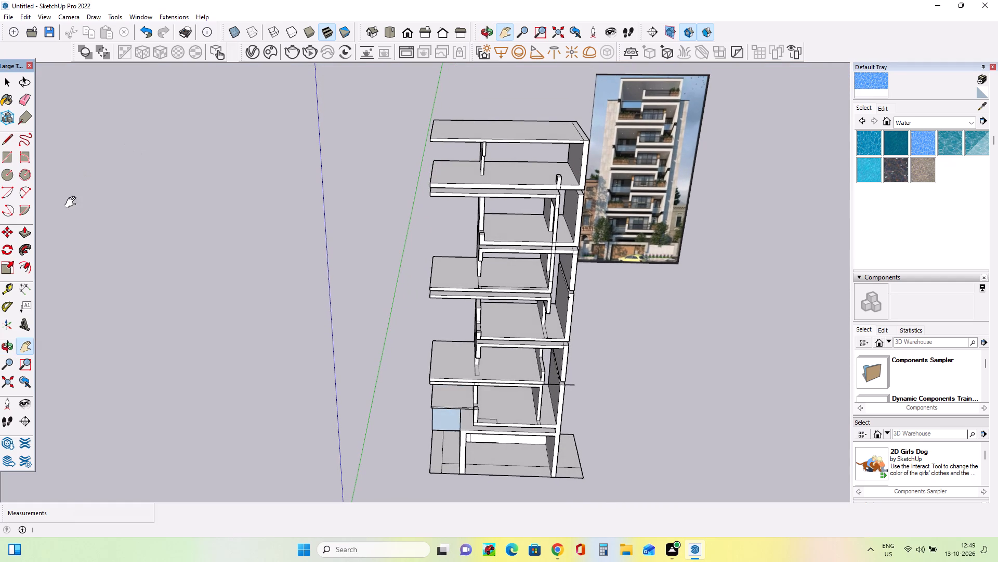
left_click(25, 234)
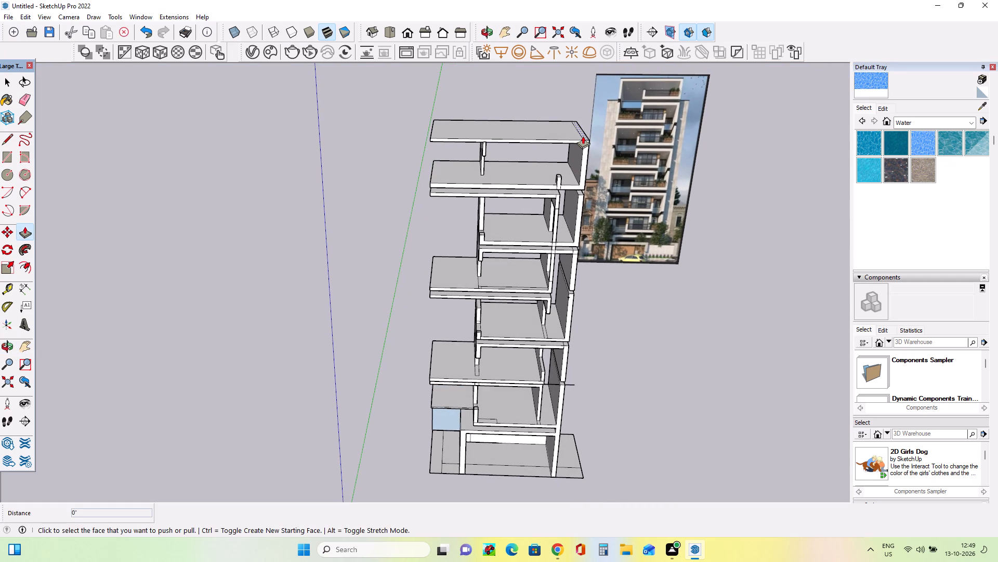
left_click(583, 136)
left_click(583, 71)
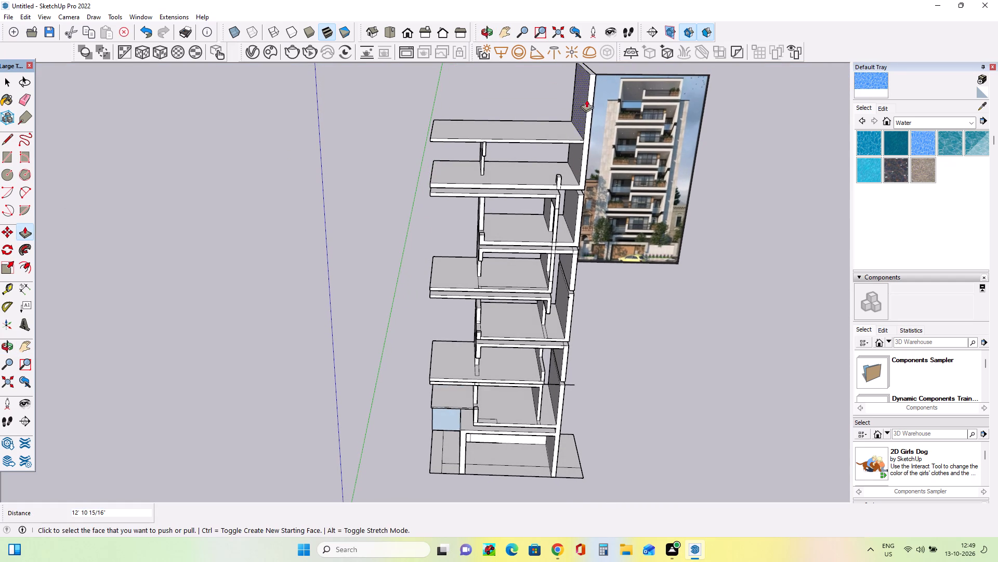
Draw a short line across the outer side wall's front face at the roof slab's top level.
middle_click_drag(580, 161, 519, 138)
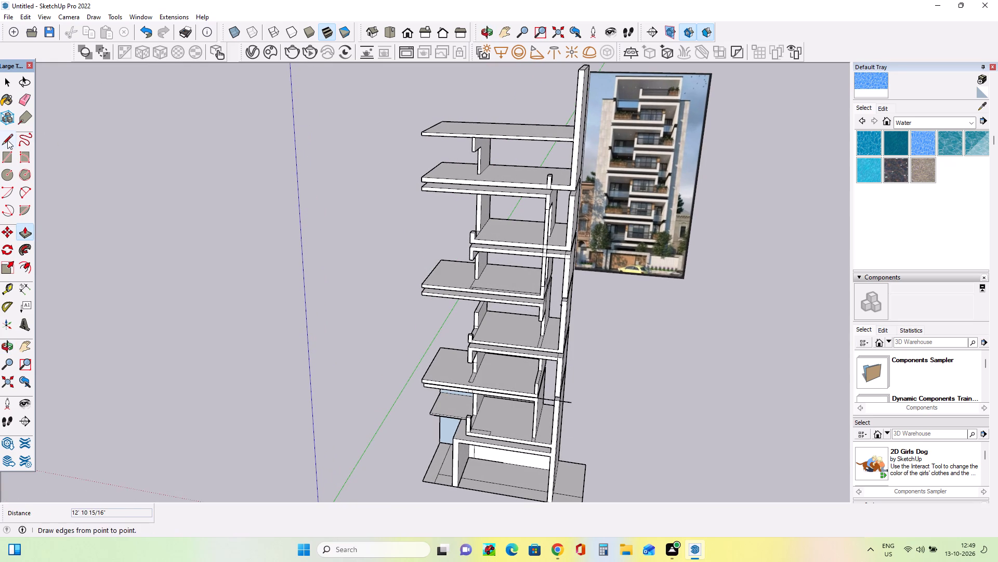
left_click(7, 140)
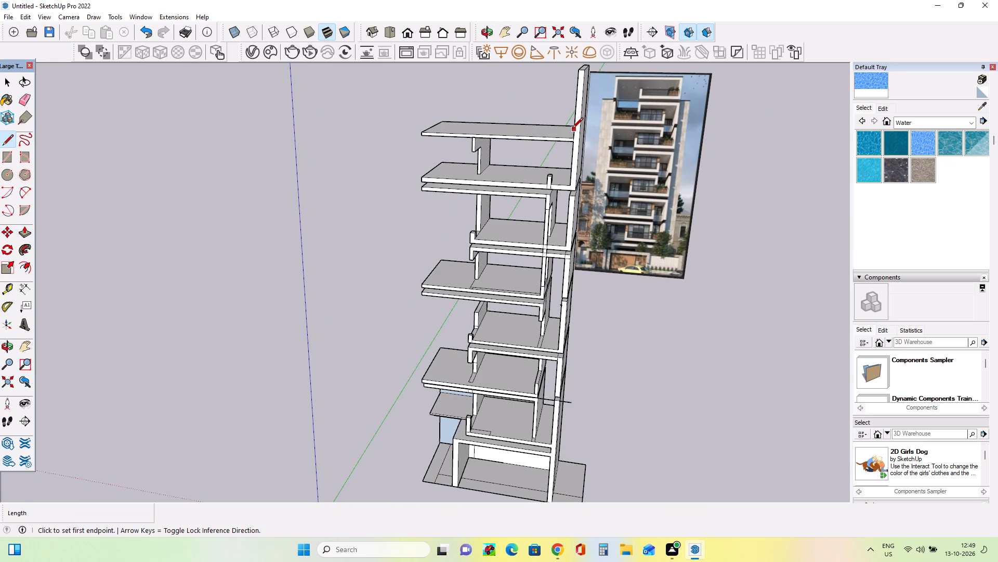
left_click(572, 129)
left_click(582, 132)
Draw a rectangle of 17' 11 11/16" by about 11 15/16" on the side wall's inner face, slightly above the roof slab.
middle_click_drag(561, 190, 620, 190)
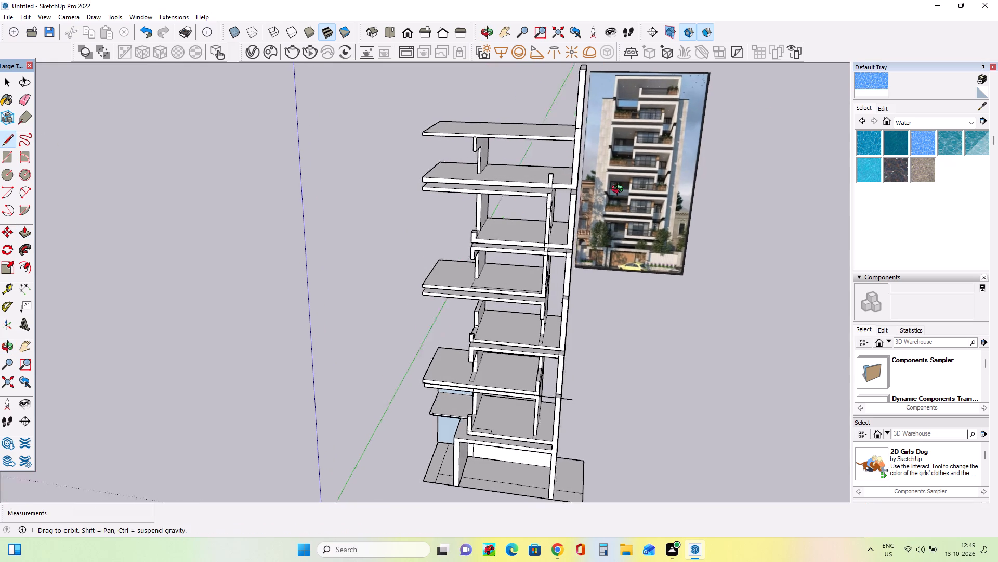
middle_click_drag(620, 190, 750, 186)
scroll(471, 170, "down", 5)
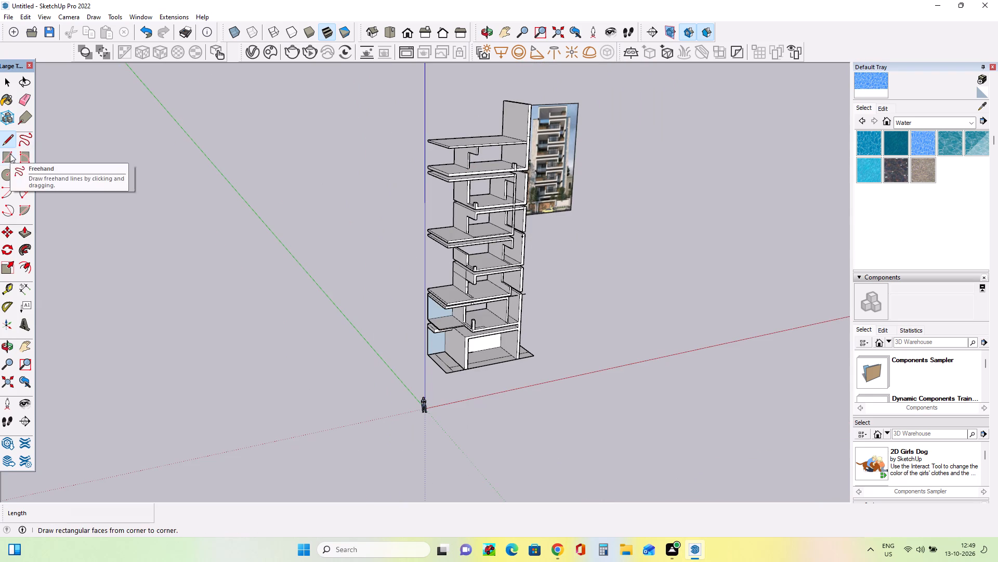
left_click(10, 154)
scroll(503, 120, "up", 4)
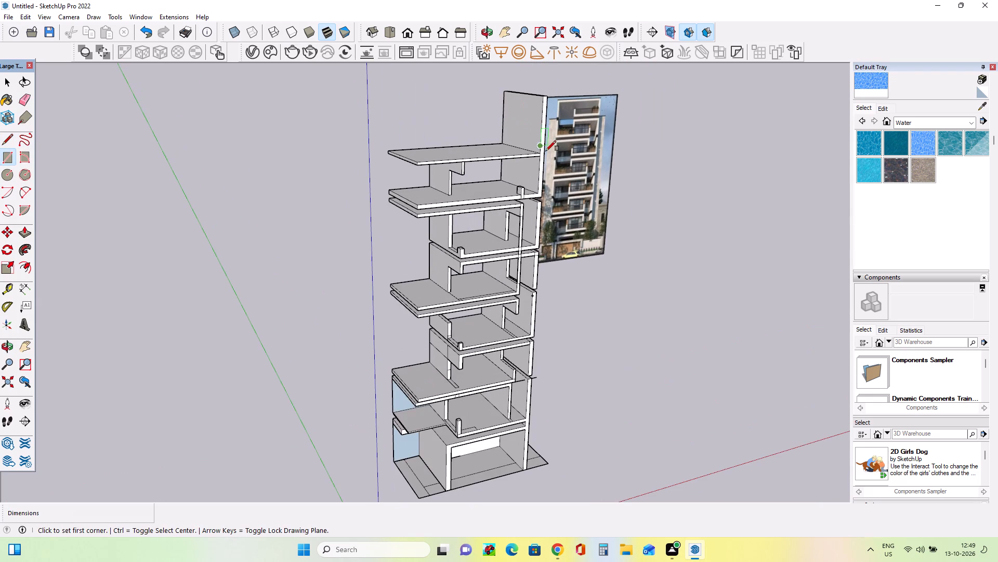
left_click(541, 145)
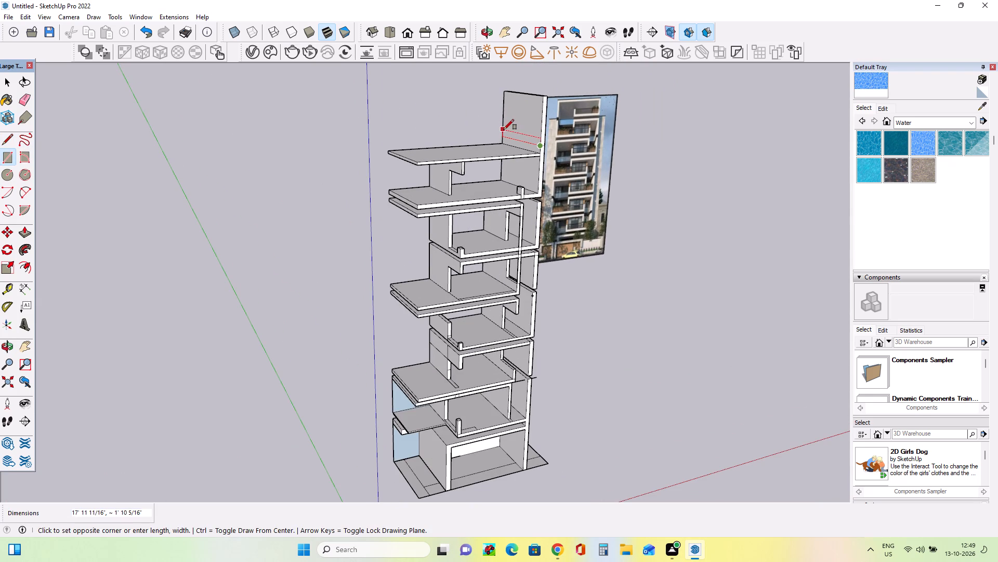
scroll(502, 131, "up", 5)
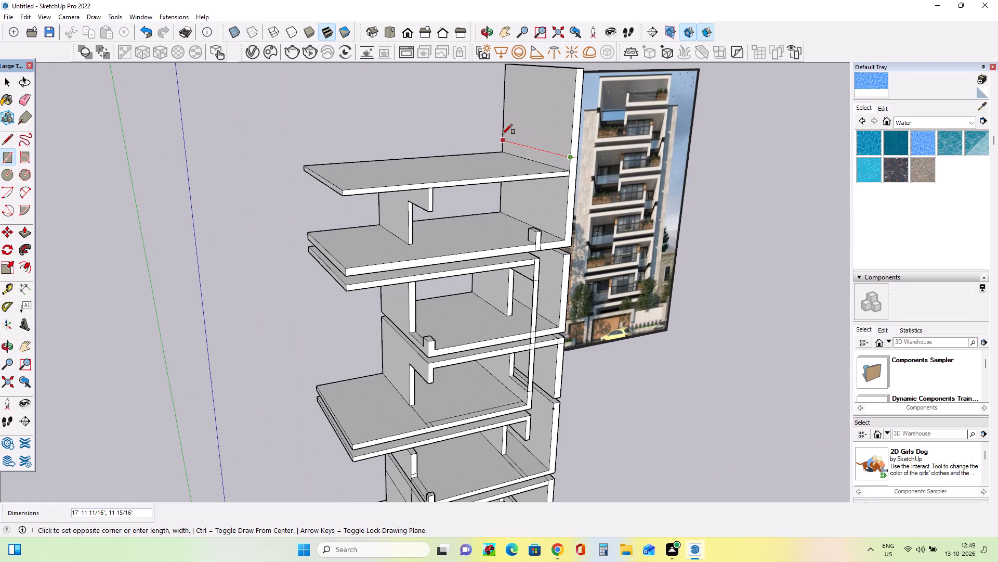
left_click(502, 134)
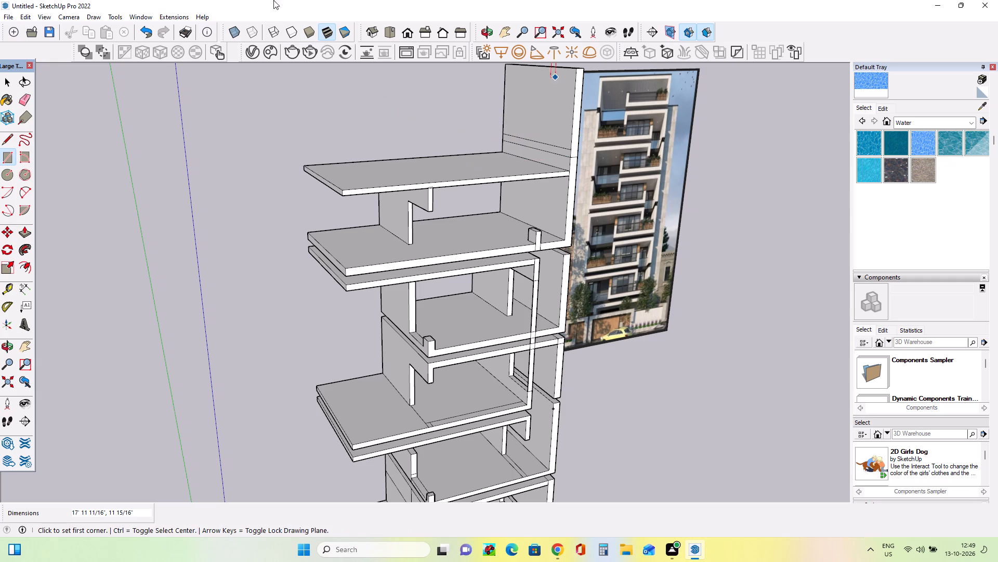
Pull the wall rectangle 11 3/4" and a further roughly 30' 2 1/8" to the far edge of the slab below, forming an upper slab.
middle_click_drag(401, 132, 410, 151)
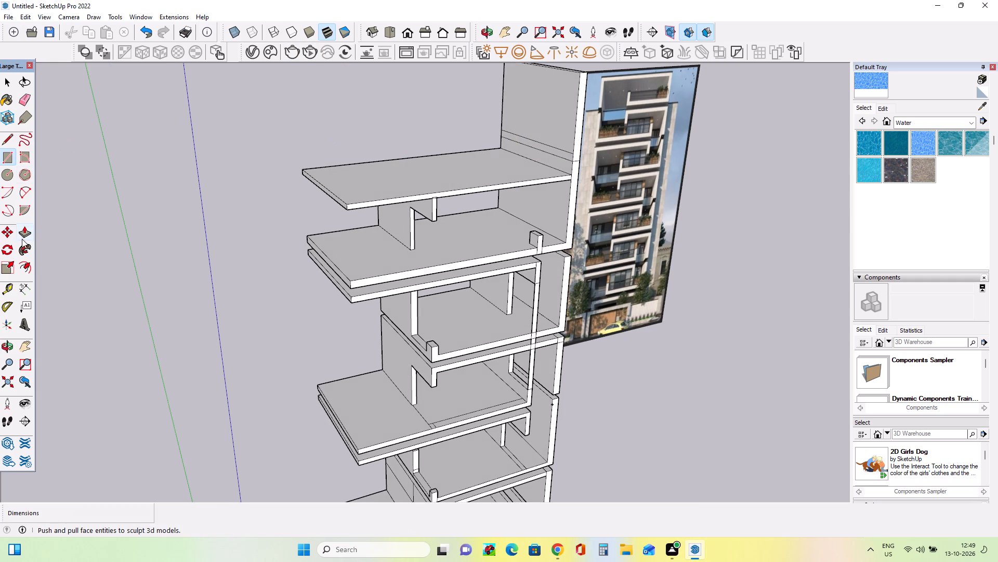
left_click(22, 238)
left_click_drag(570, 157, 563, 157)
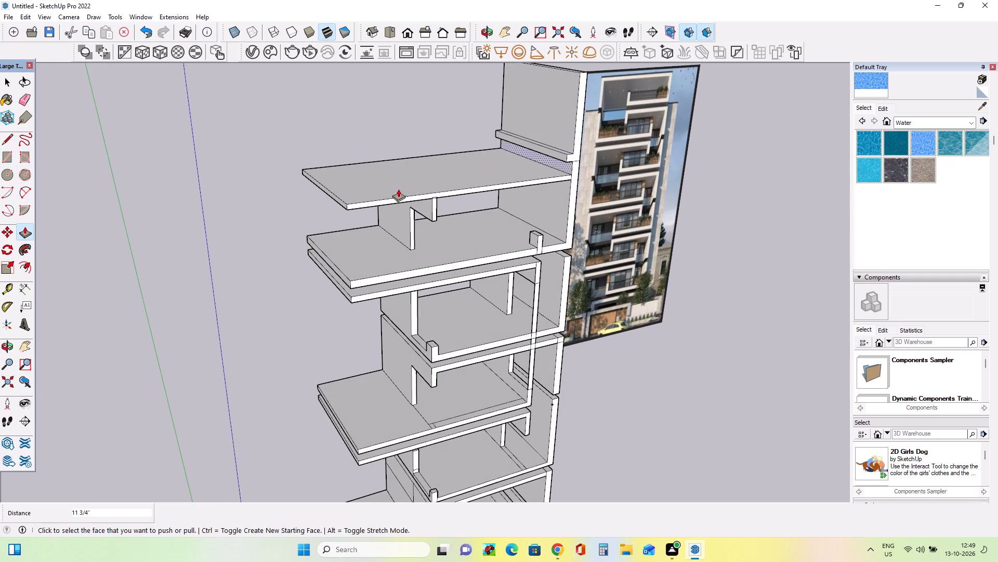
left_click(555, 153)
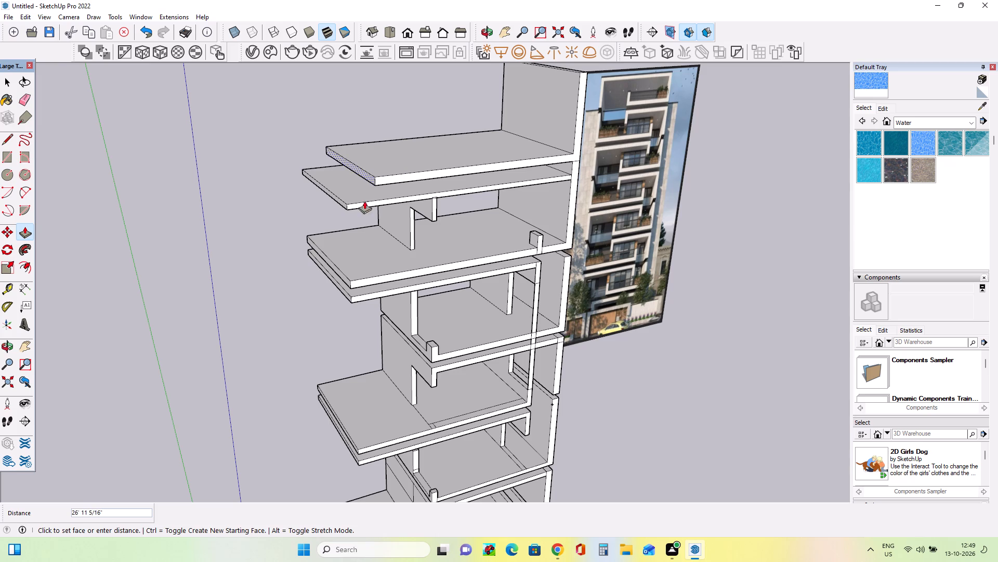
left_click(350, 205)
Examine the new uppermost slab and the storeys beneath it from several angles beside the reference photo.
middle_click_drag(417, 210, 353, 196)
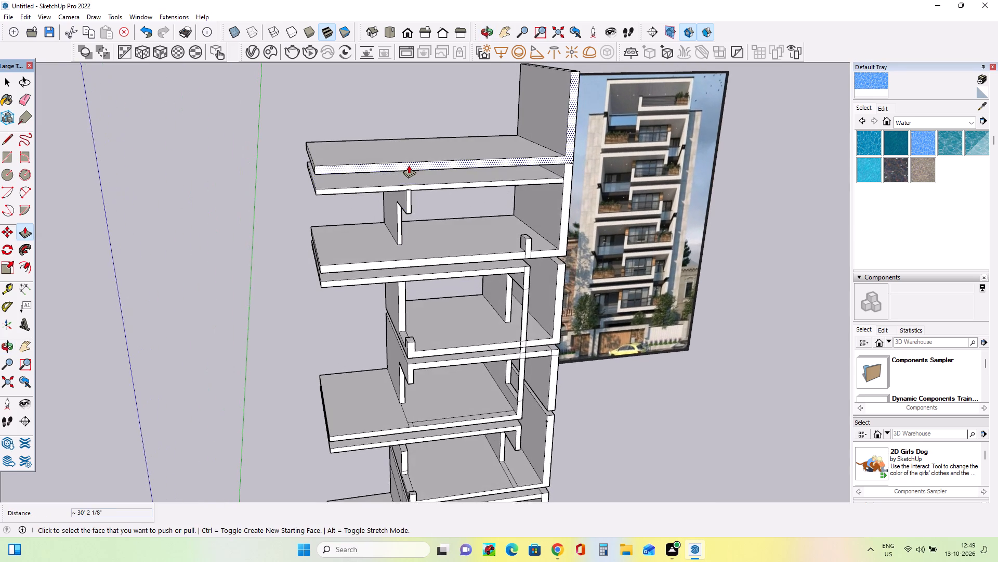
scroll(409, 165, "down", 2)
middle_click_drag(409, 164, 406, 177)
middle_click_drag(406, 173, 388, 111)
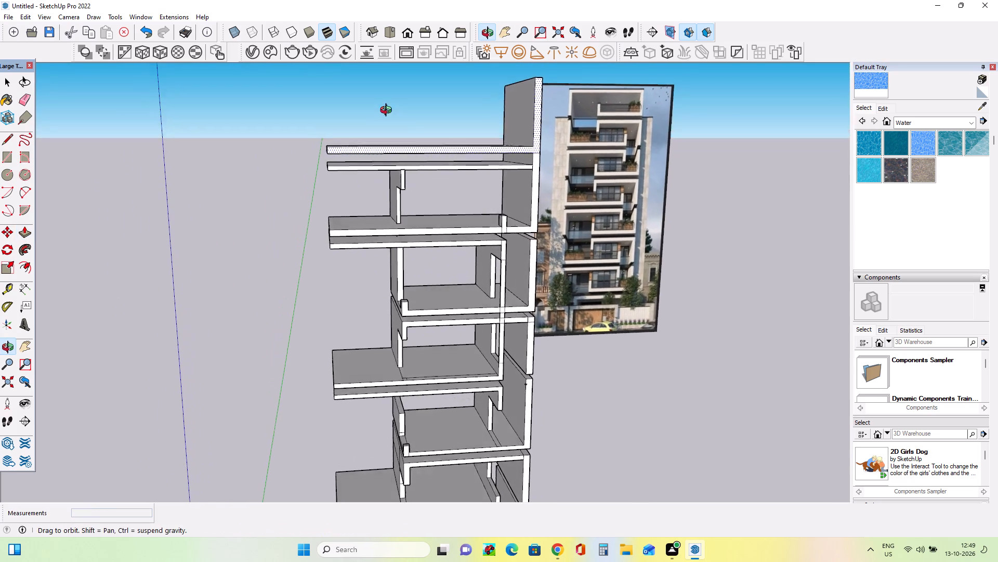
middle_click_drag(388, 111, 388, 133)
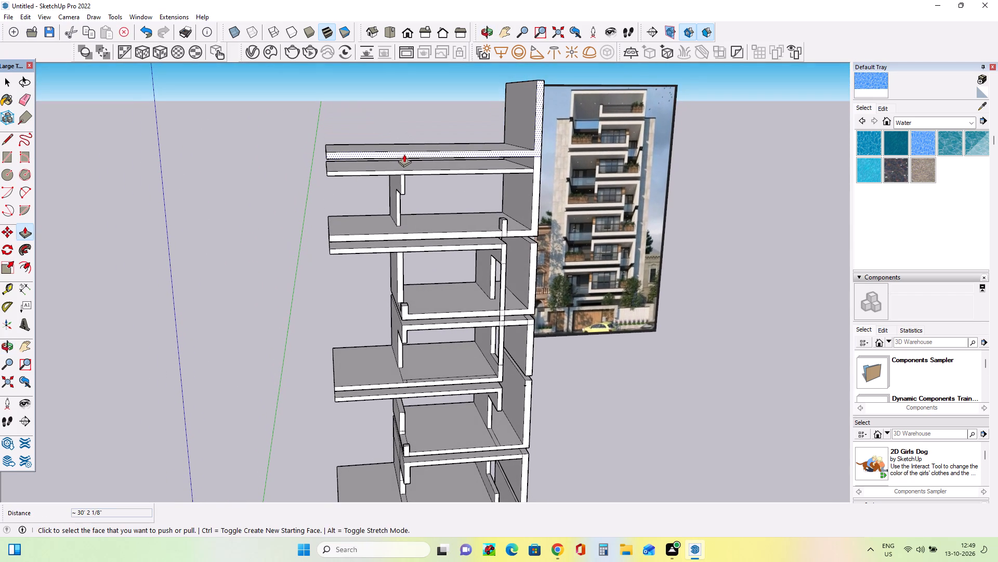
scroll(404, 157, "down", 3)
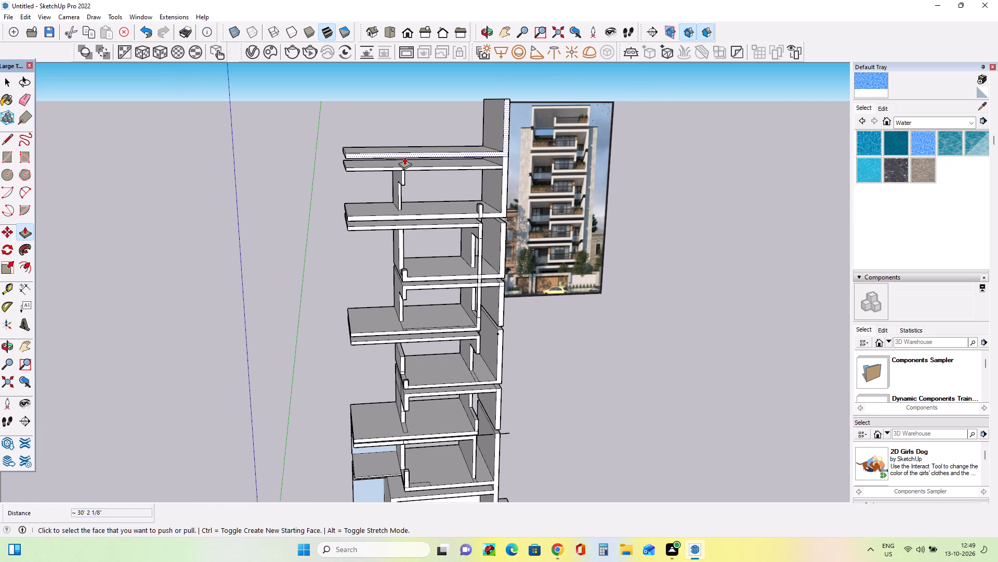
scroll(414, 199, "up", 1)
middle_click_drag(417, 211, 416, 211)
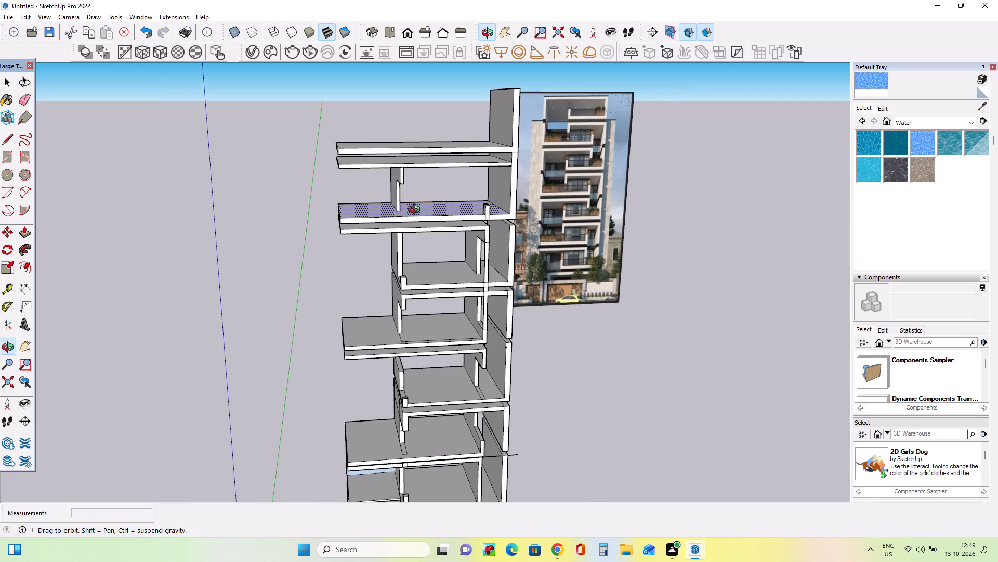
middle_click_drag(416, 211, 414, 201)
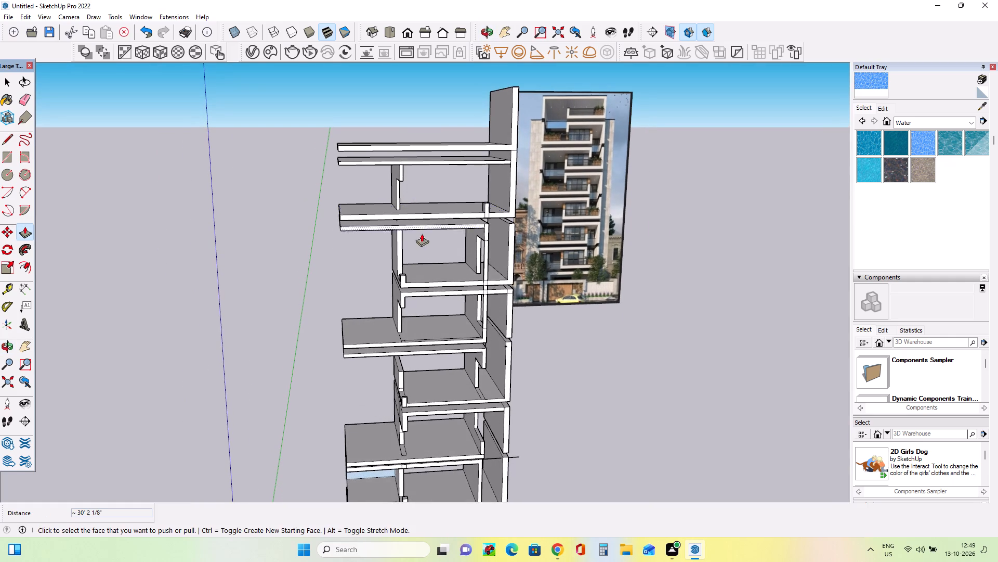
middle_click_drag(437, 214, 432, 240)
middle_click_drag(457, 156, 465, 177)
middle_click_drag(424, 166, 429, 201)
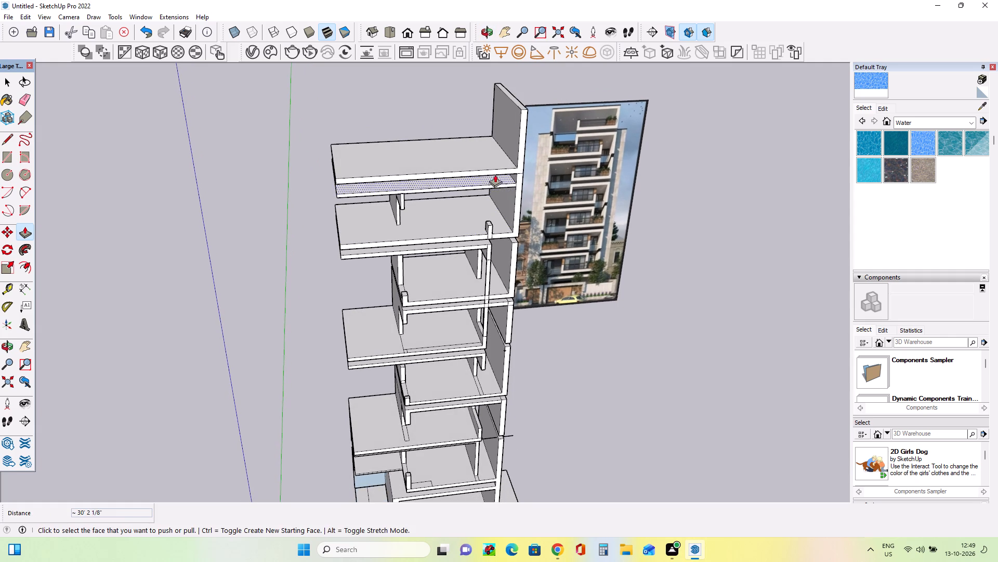
middle_click_drag(495, 160, 503, 194)
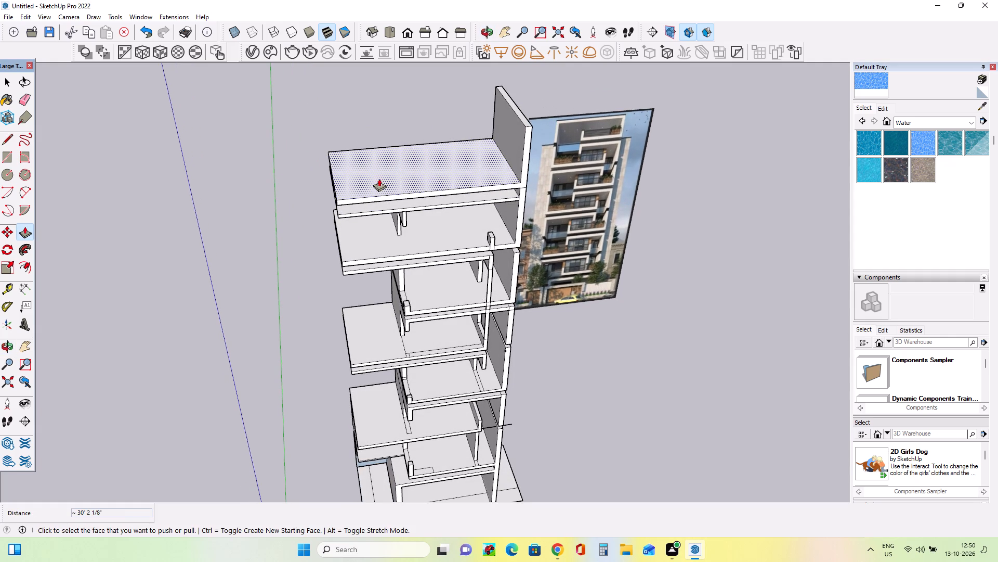
Draw a vertical line about 23' 8 1/4" long from the lower storey's small balcony parapet up to the uppermost slab's front top edge.
left_click(8, 155)
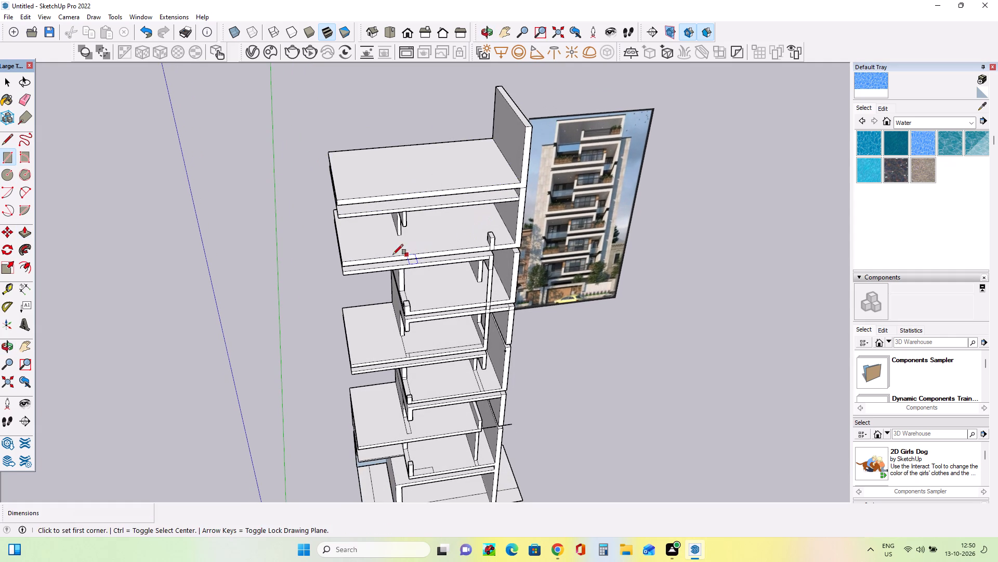
left_click(3, 136)
left_click(405, 311)
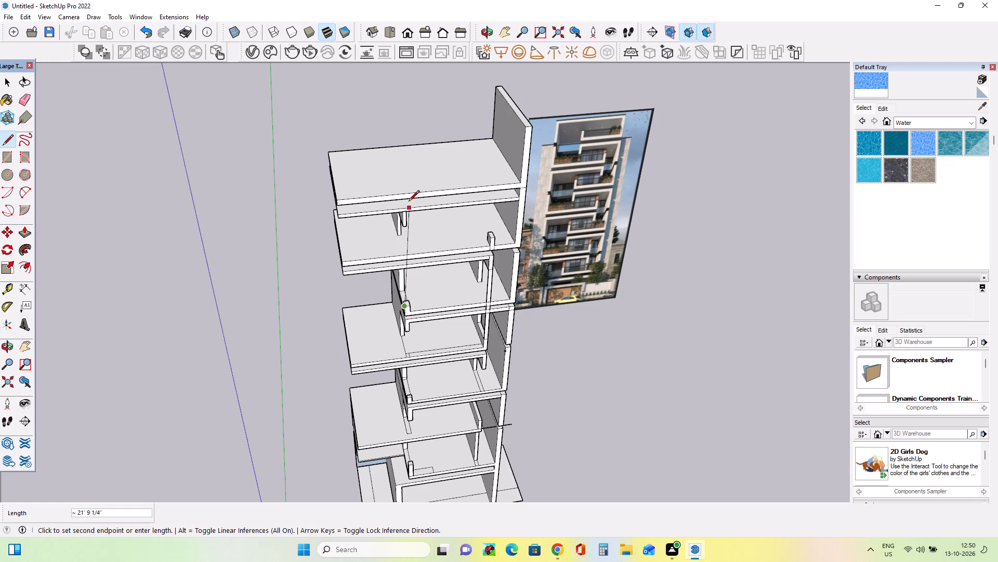
left_click(406, 189)
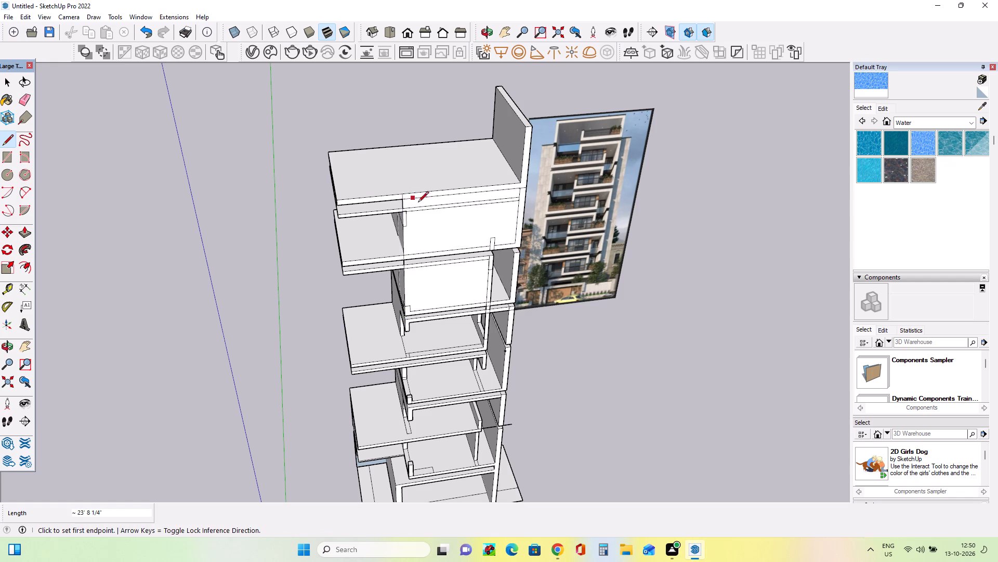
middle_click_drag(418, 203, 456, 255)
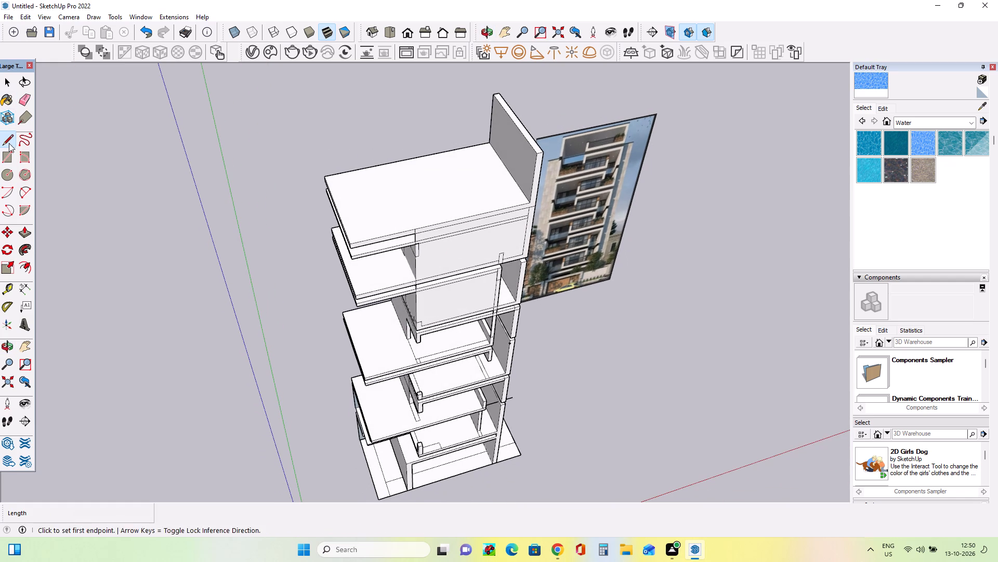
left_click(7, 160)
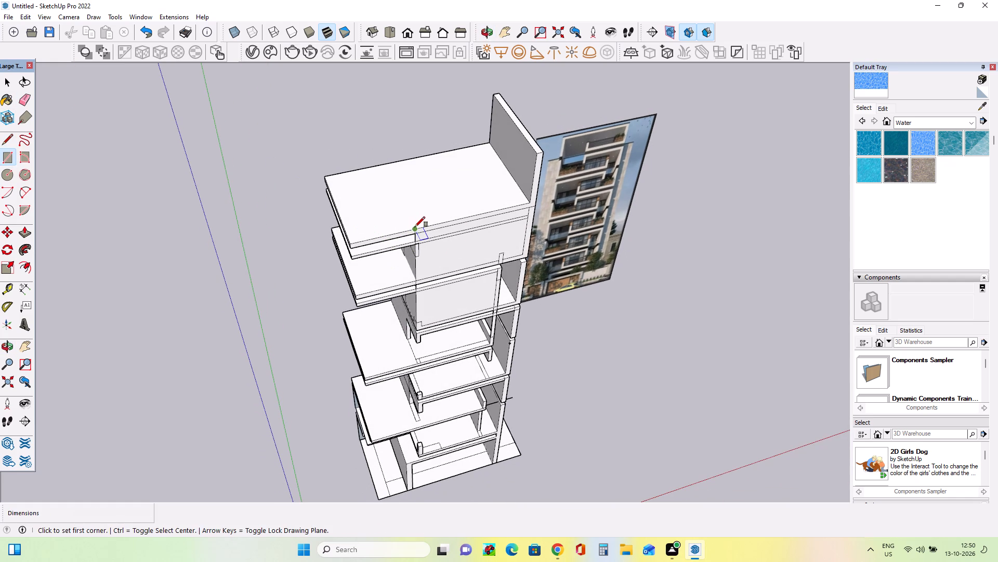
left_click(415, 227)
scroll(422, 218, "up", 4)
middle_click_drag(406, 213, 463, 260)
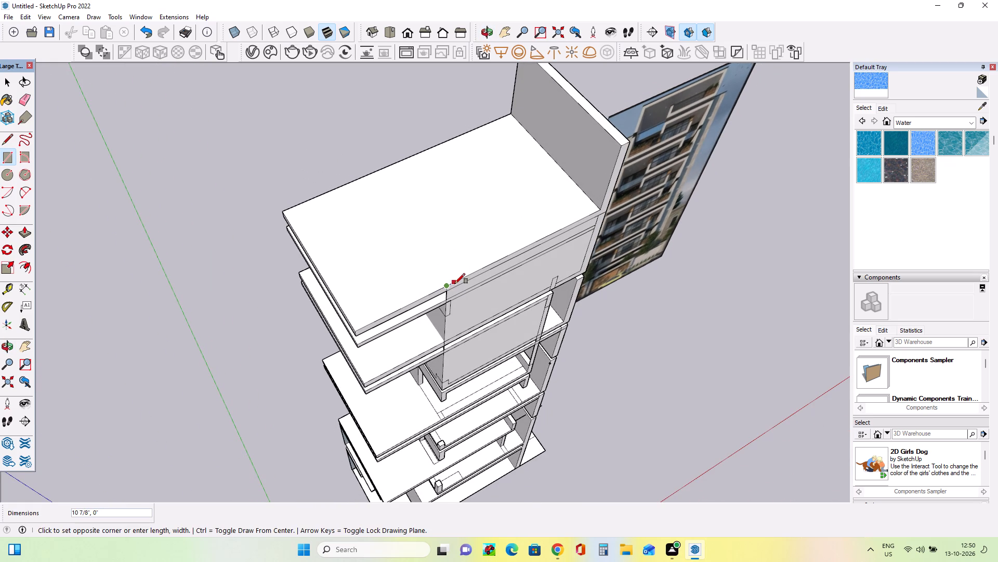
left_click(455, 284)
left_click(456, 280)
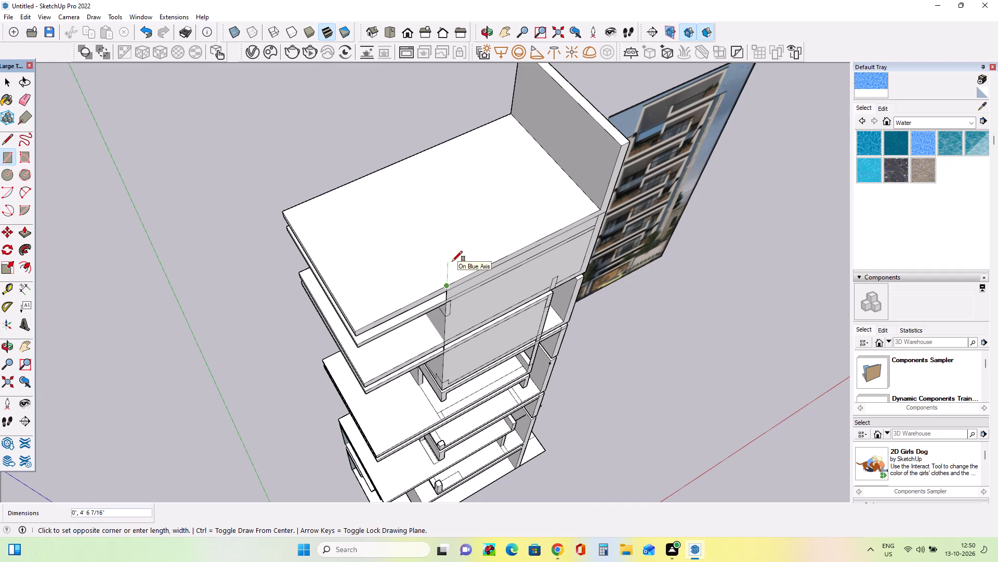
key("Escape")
Delete the three faces filling the two open storeys and the narrow gap between the two uppermost slabs.
left_click(10, 74)
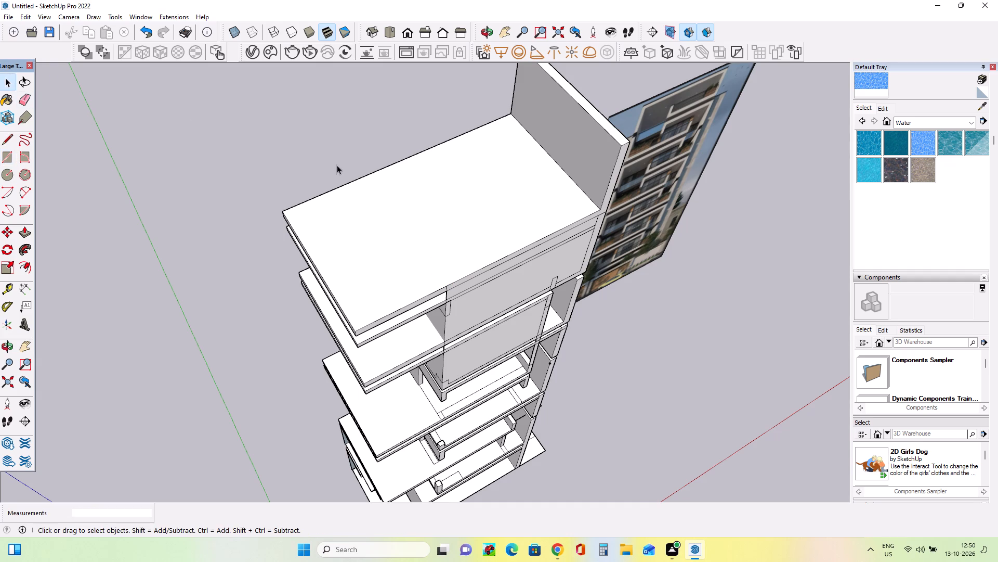
left_click(497, 296)
key("Delete")
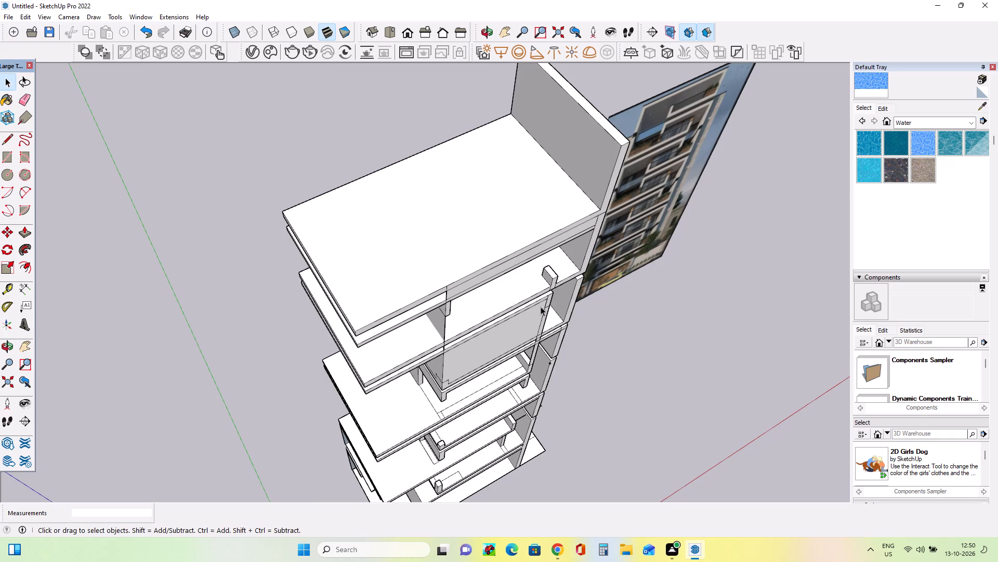
middle_click_drag(541, 306, 485, 180)
left_click(466, 266)
key("Delete")
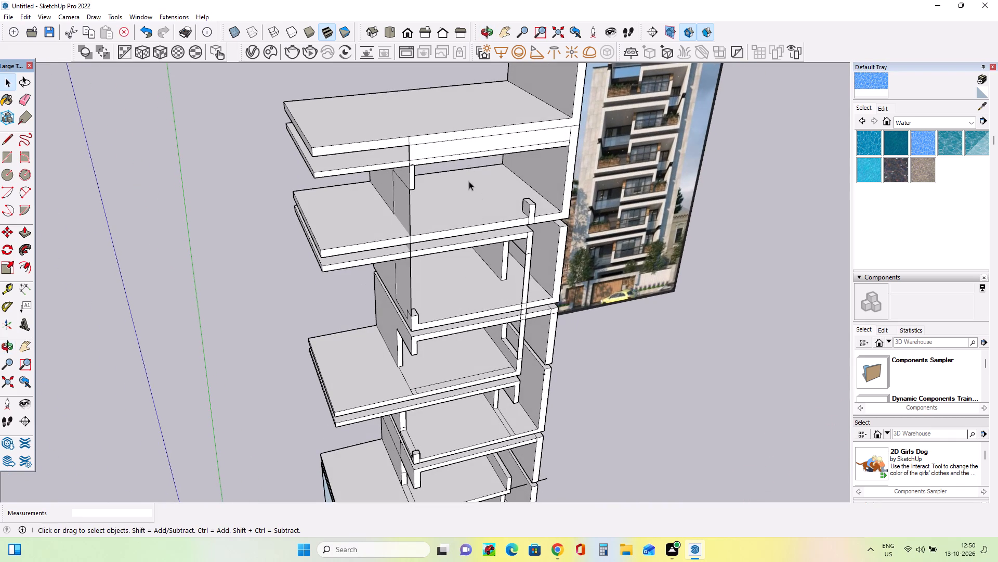
left_click(469, 143)
key("Delete")
Delete the vertical line's segments between the two uppermost slabs and across the openings of the two storeys below.
middle_click(448, 322)
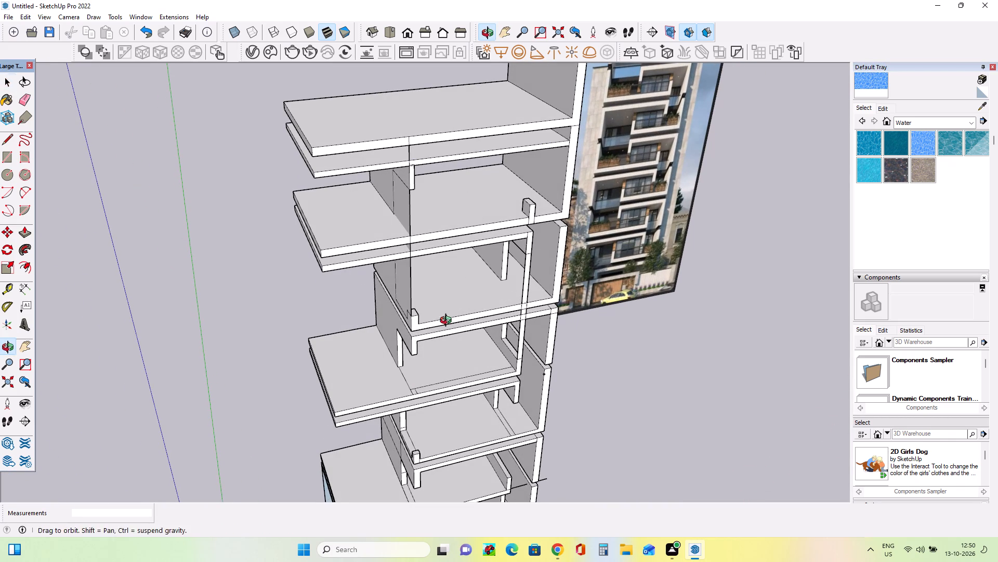
middle_click_drag(445, 322, 419, 330)
left_click(396, 156)
key("Delete")
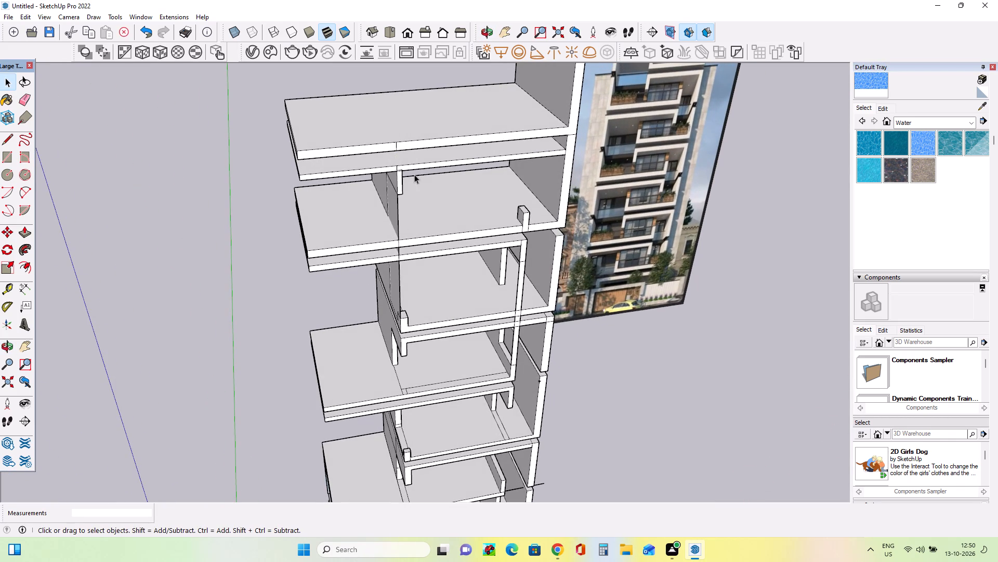
middle_click_drag(451, 216, 447, 190)
left_click(399, 282)
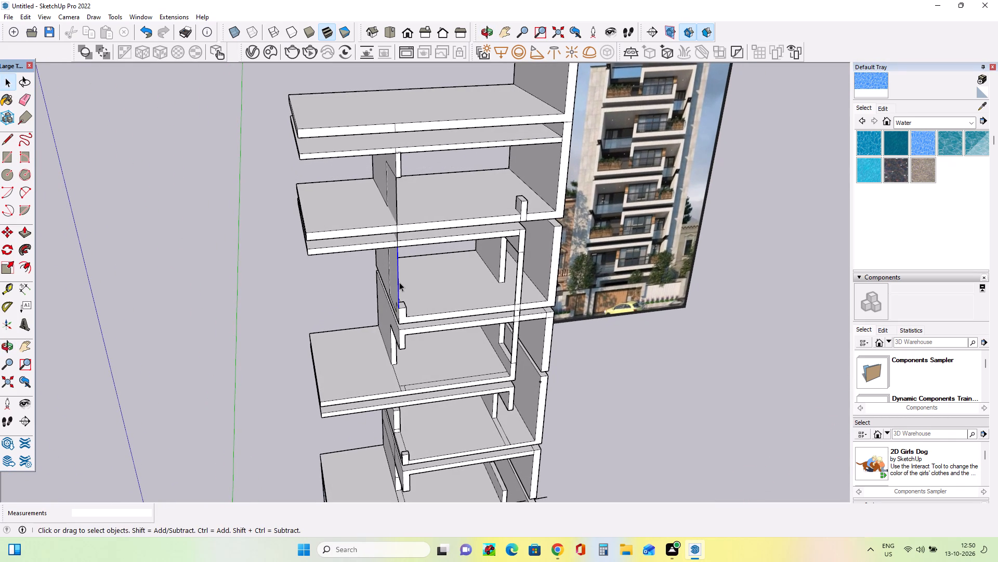
key("Delete")
middle_click_drag(395, 277, 457, 261)
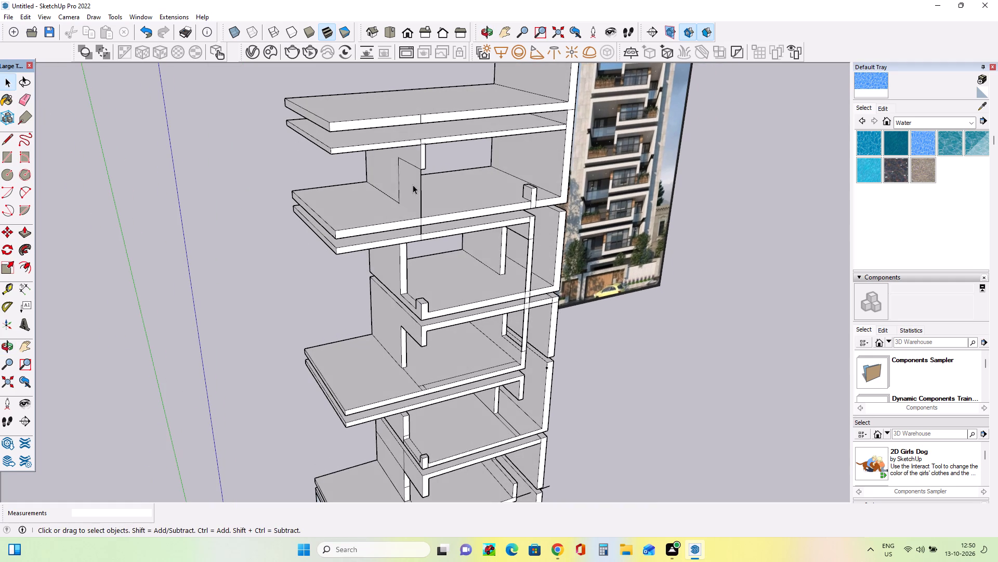
left_click(422, 197)
key("Delete")
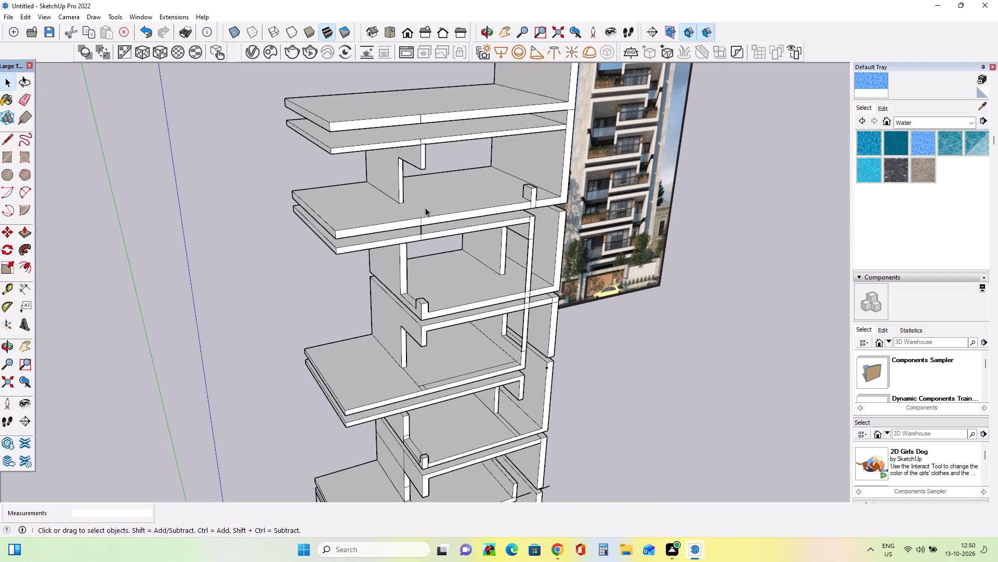
Delete the vertical line's remaining segments on the front edges of the two slabs below the uppermost pair.
middle_click_drag(429, 213, 443, 221)
left_click(427, 234)
key("Delete")
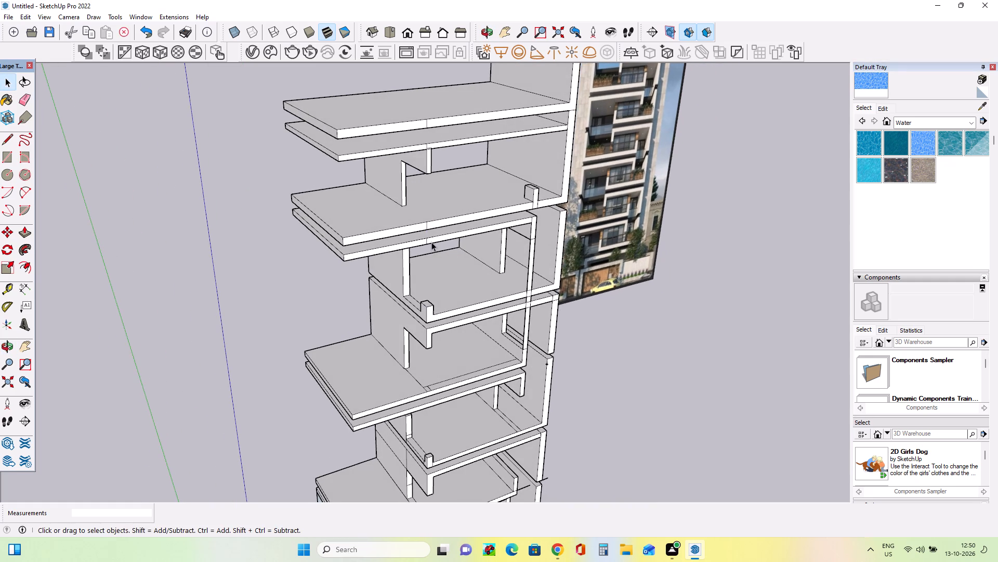
middle_click_drag(431, 242, 367, 244)
scroll(410, 235, "up", 5)
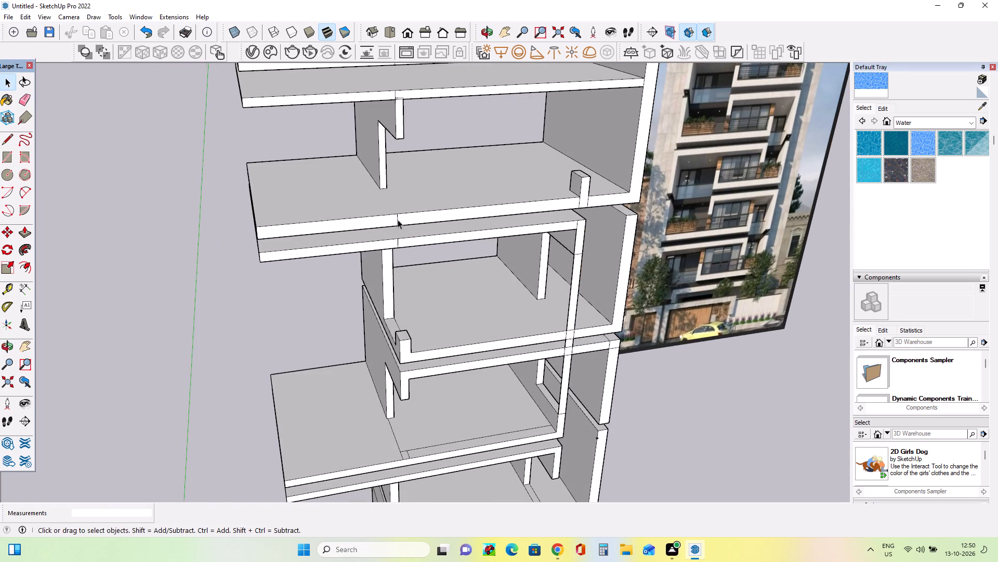
left_click(398, 220)
key("Delete")
left_click(398, 242)
key("Delete")
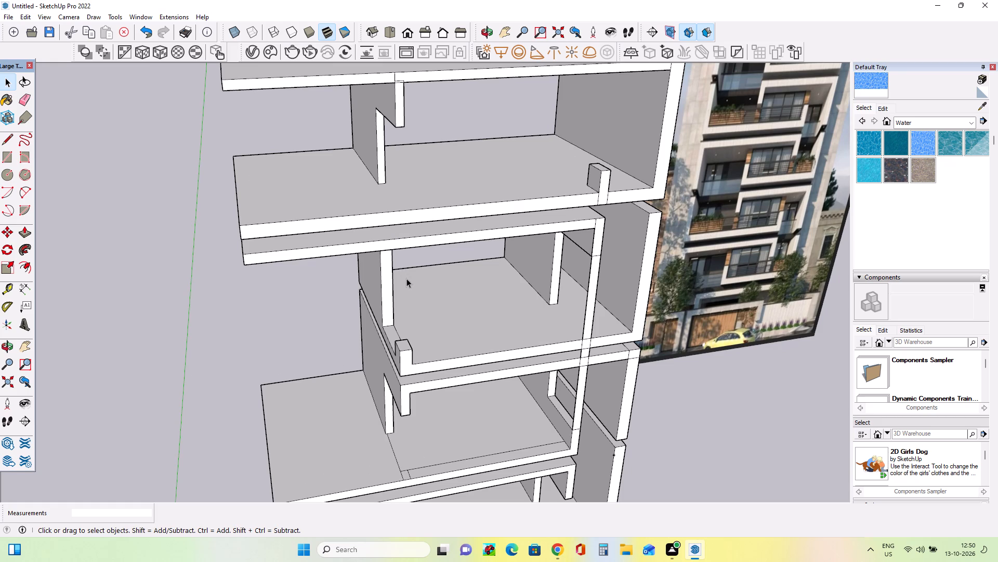
Draw a vertical line about 25' 1" long from the lower balcony parapet to the uppermost slab, plus a line about 1' 7" to its front edge.
scroll(406, 278, "down", 7)
middle_click_drag(417, 277, 340, 295)
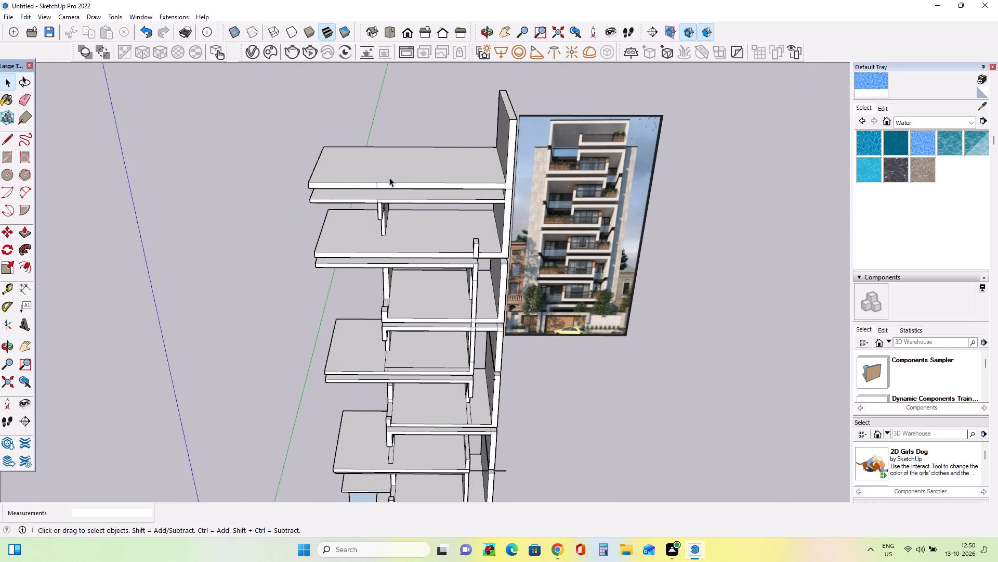
middle_click(391, 182)
left_click(7, 144)
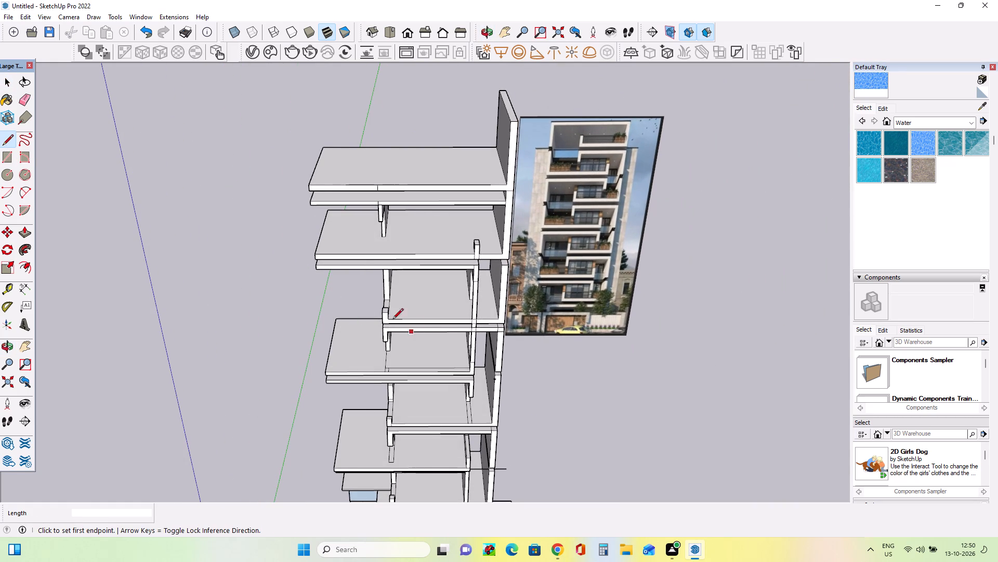
left_click(387, 316)
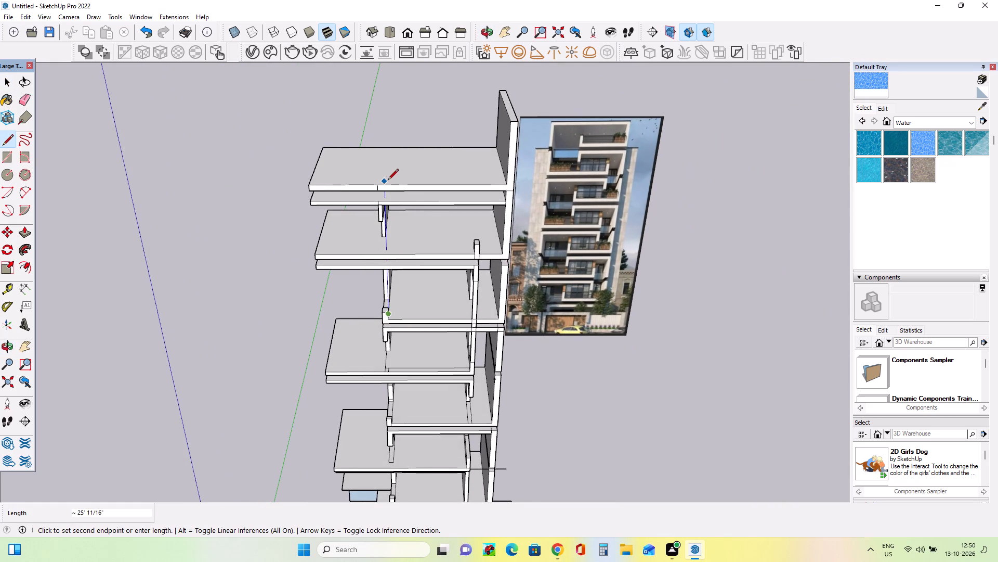
left_click(388, 181)
middle_click_drag(413, 222, 556, 243)
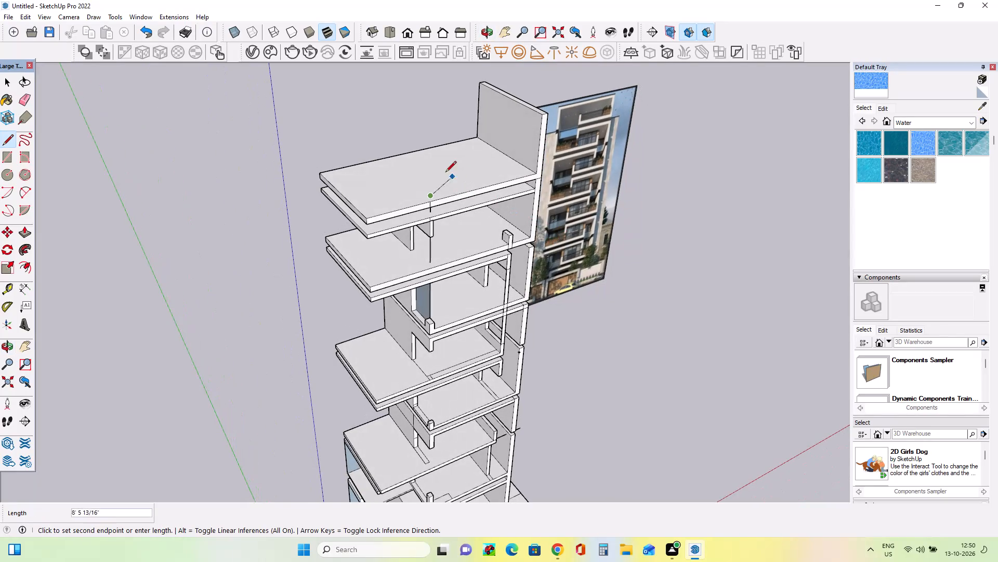
middle_click_drag(447, 206, 365, 267)
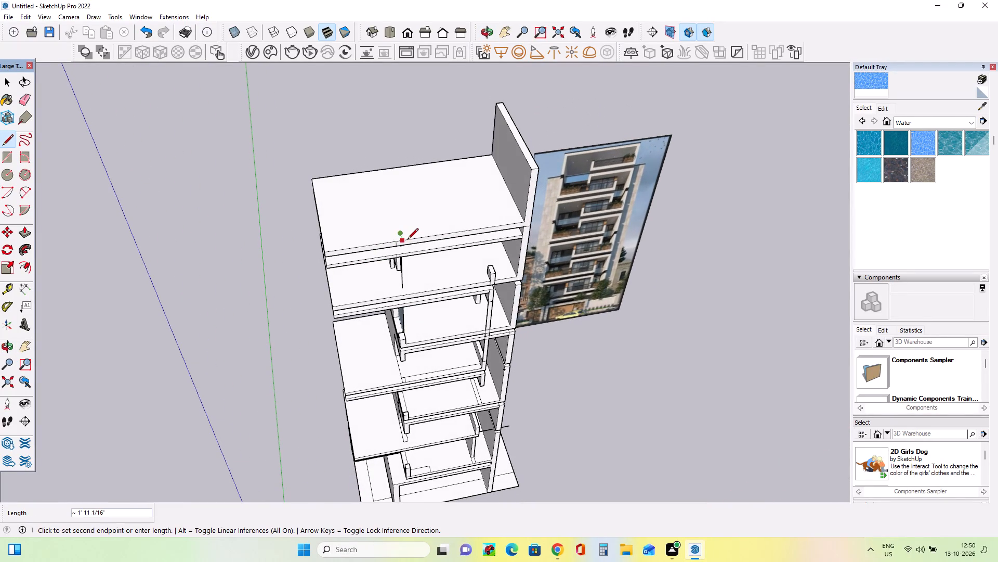
key("Delete")
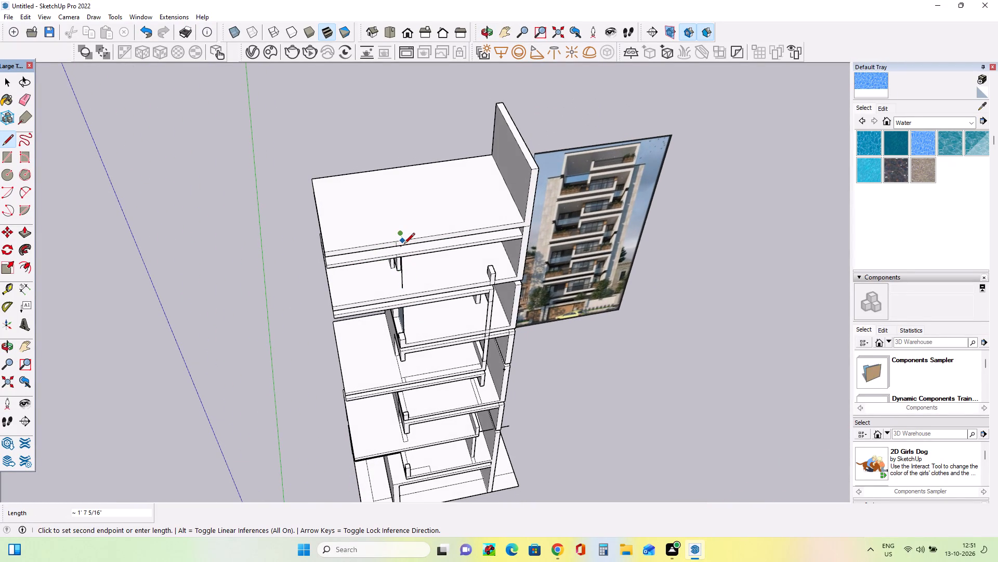
left_click(404, 243)
scroll(396, 263, "up", 2)
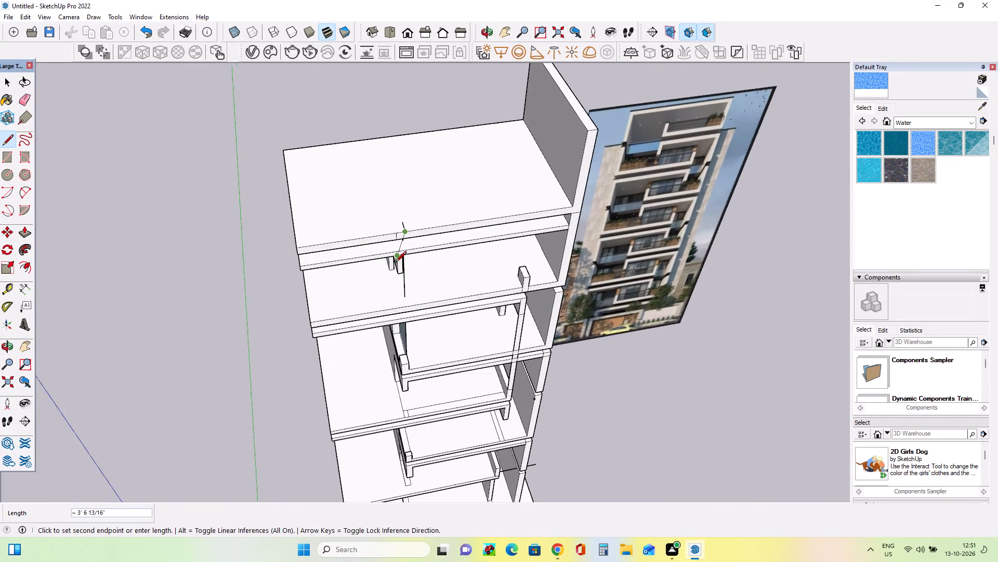
scroll(396, 263, "up", 5)
key("space")
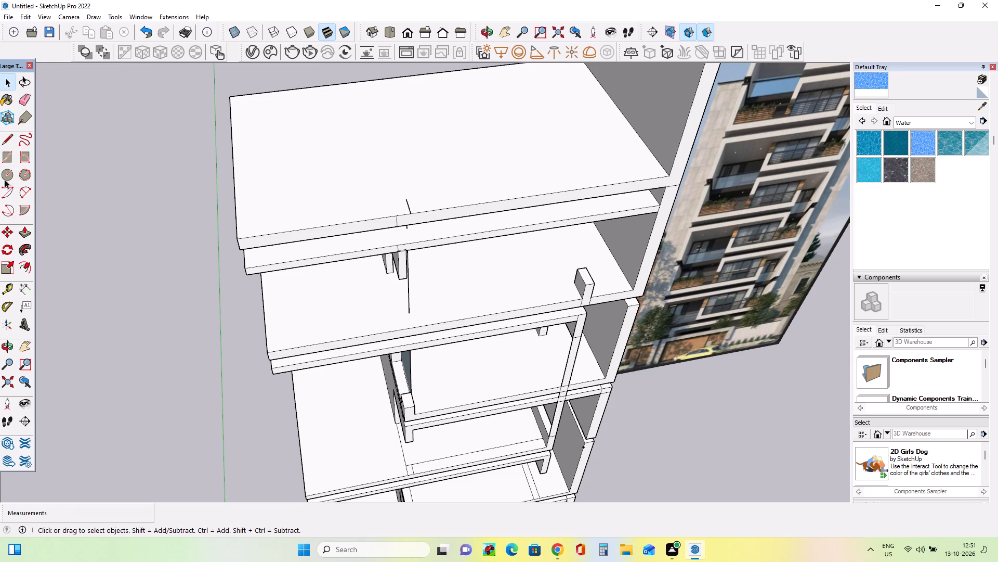
Draw a rectangle about 1' 6" by 1' 1" at the uppermost slab's front edge and raise it 1' 8 3/8" as a parapet block.
left_click(8, 162)
left_click(414, 214)
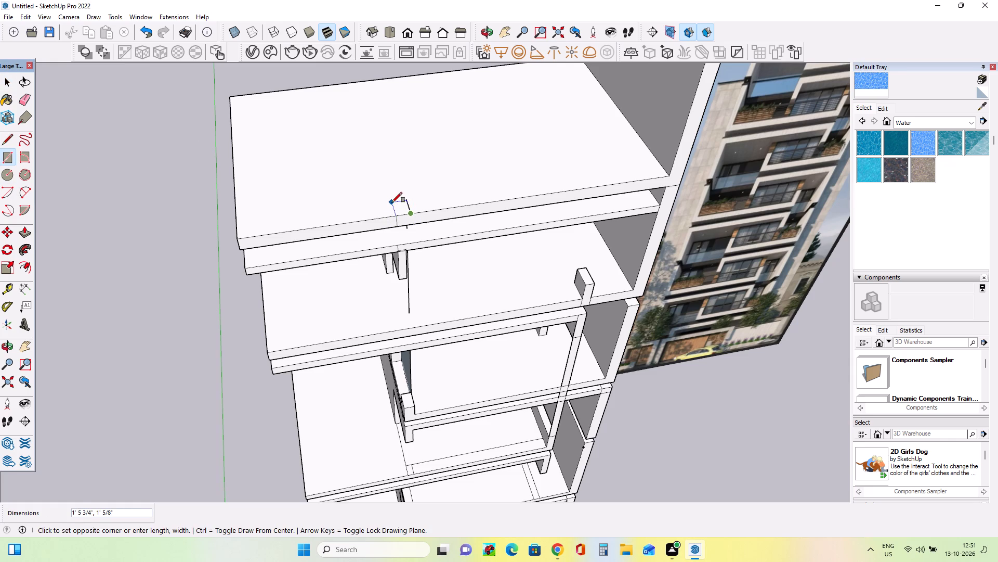
left_click(392, 202)
middle_click_drag(428, 279, 395, 267)
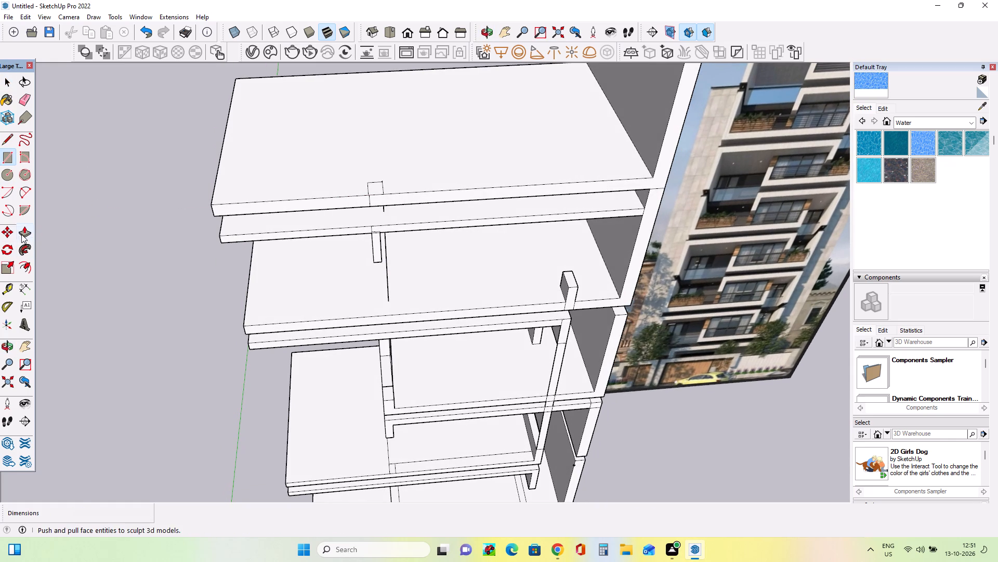
left_click(21, 234)
left_click(380, 191)
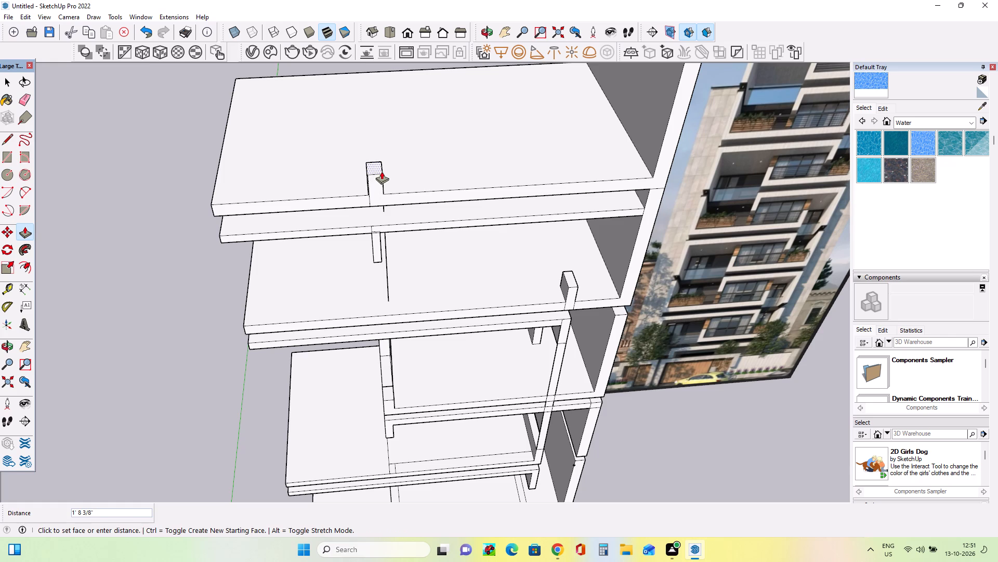
left_click(382, 171)
middle_click_drag(411, 301, 483, 294)
scroll(483, 294, "down", 8)
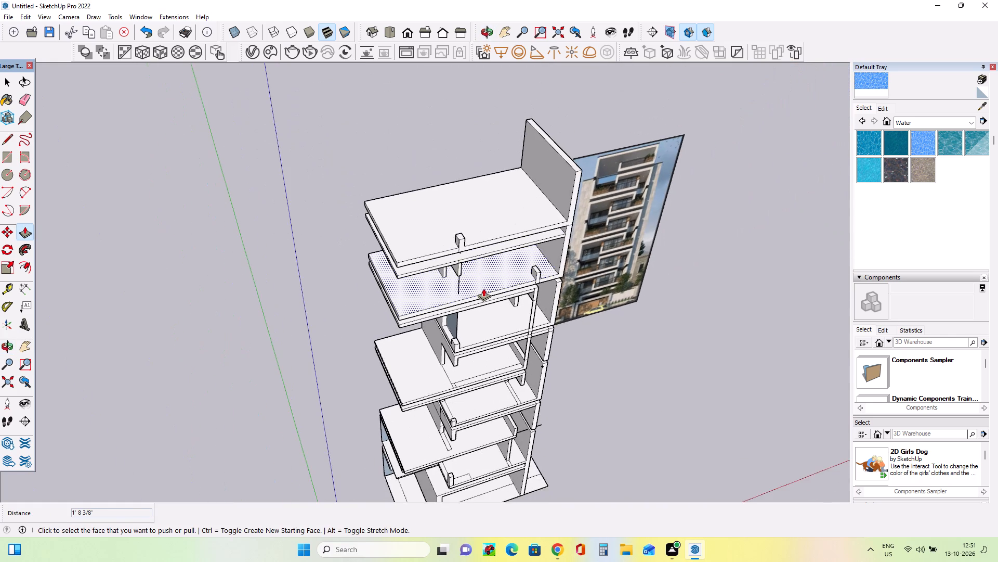
Measure the side wall's height above the uppermost slab along its front edge.
middle_click_drag(483, 288, 461, 220)
middle_click_drag(494, 235, 427, 256)
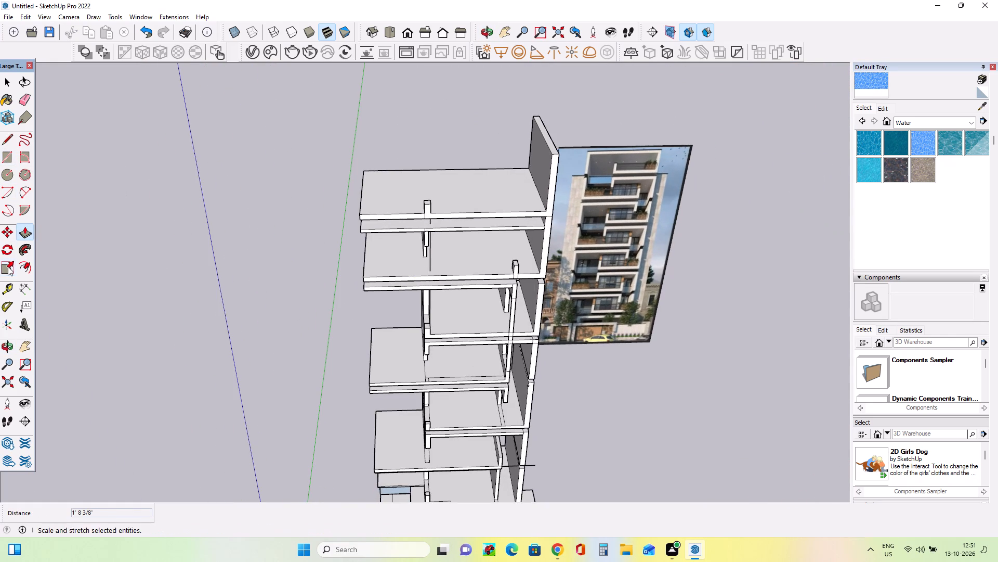
left_click(11, 291)
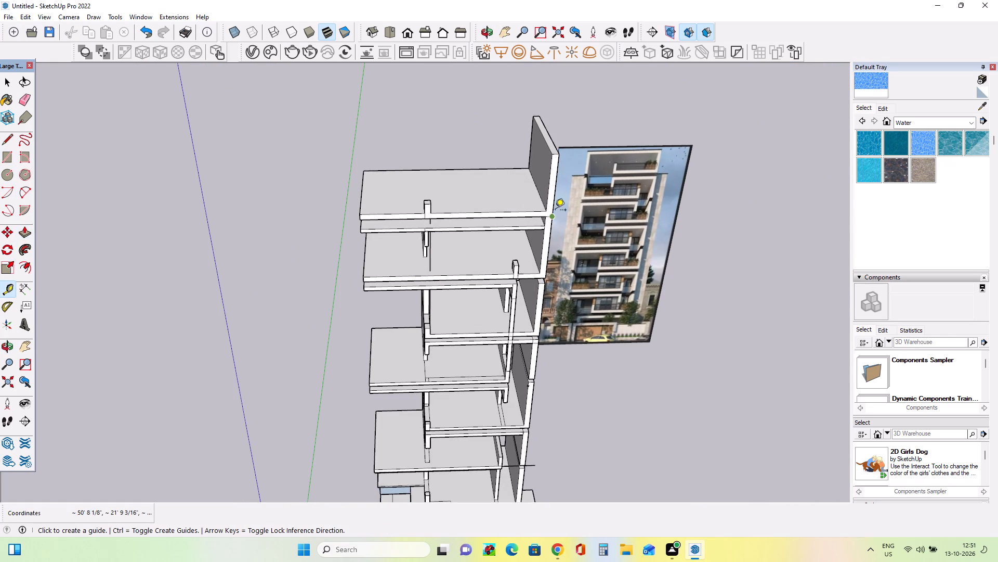
left_click(555, 215)
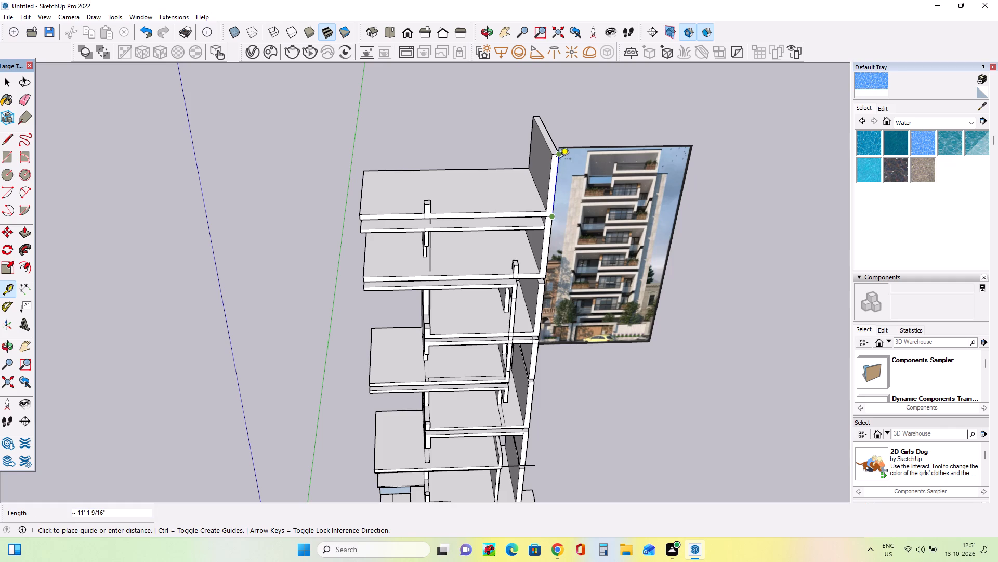
scroll(558, 165, "up", 8)
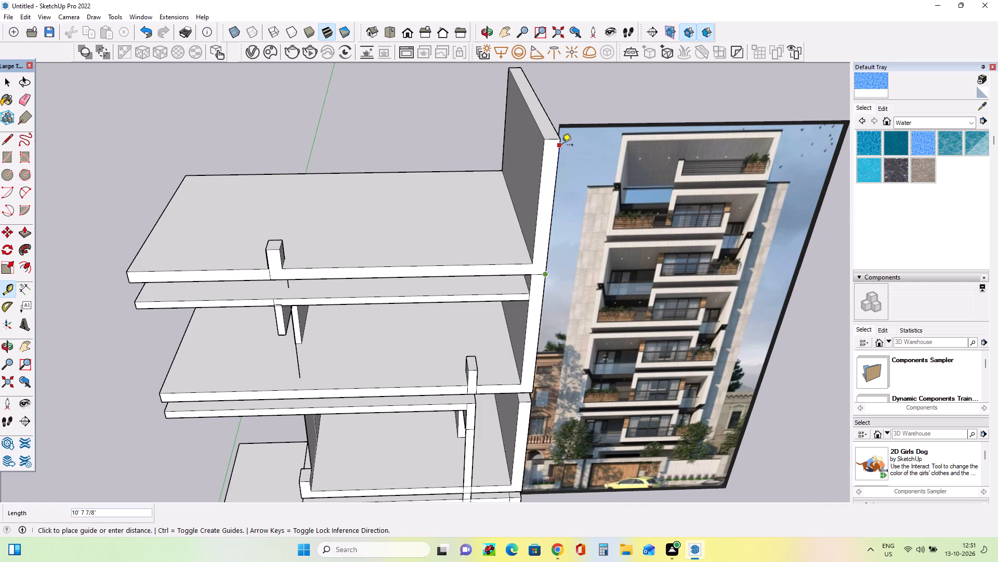
left_click(562, 146)
middle_click_drag(523, 198, 536, 218)
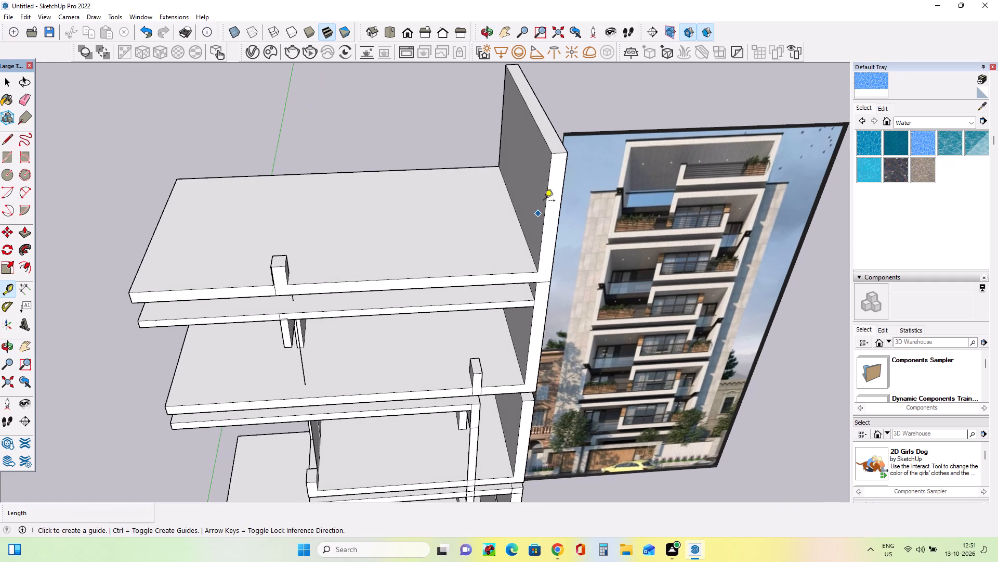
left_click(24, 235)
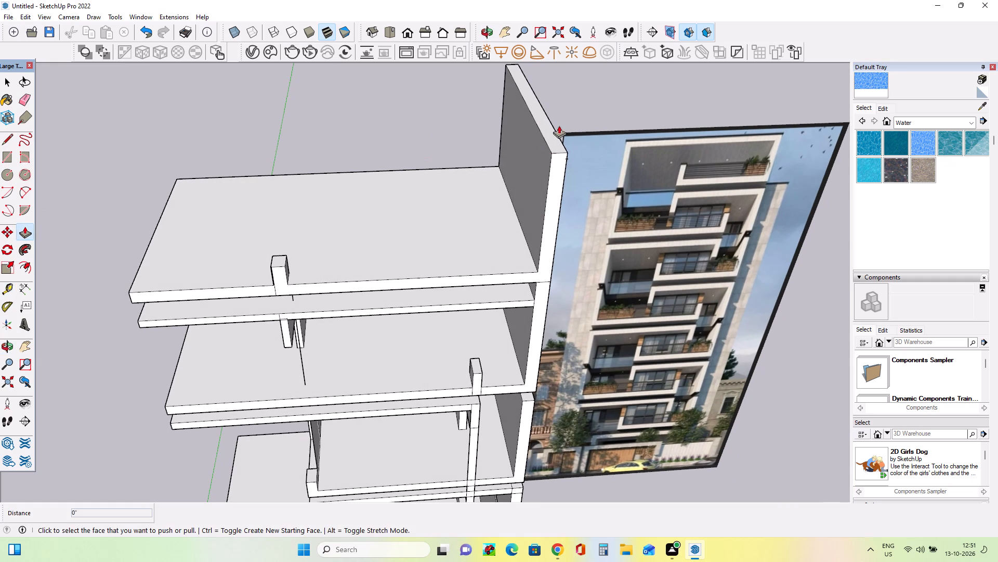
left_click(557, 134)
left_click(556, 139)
Draw a line about 1' 1 7/16" long across the side wall's front face, level with the top of the second-highest slab.
middle_click_drag(576, 266, 560, 225)
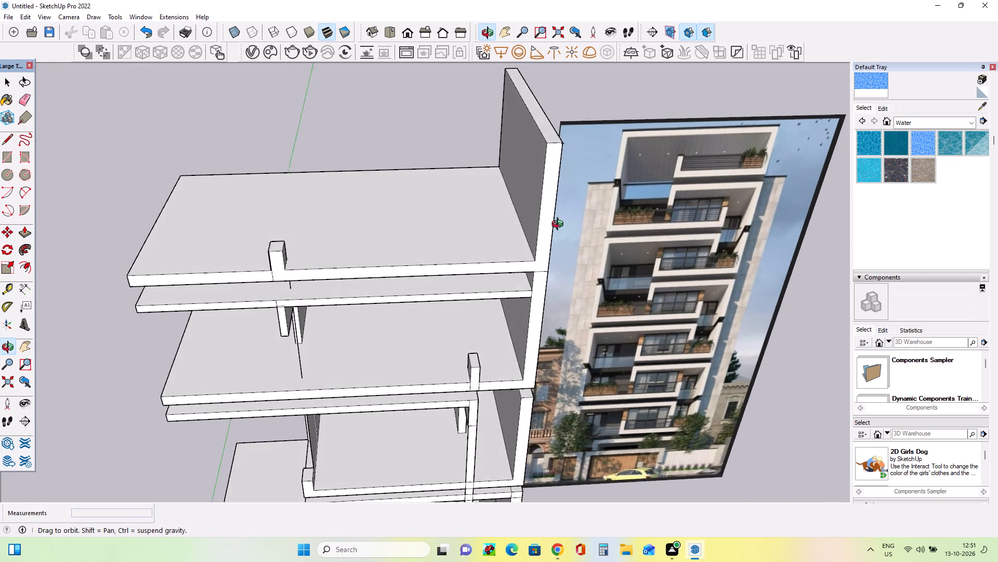
middle_click_drag(560, 225, 545, 200)
left_click(3, 140)
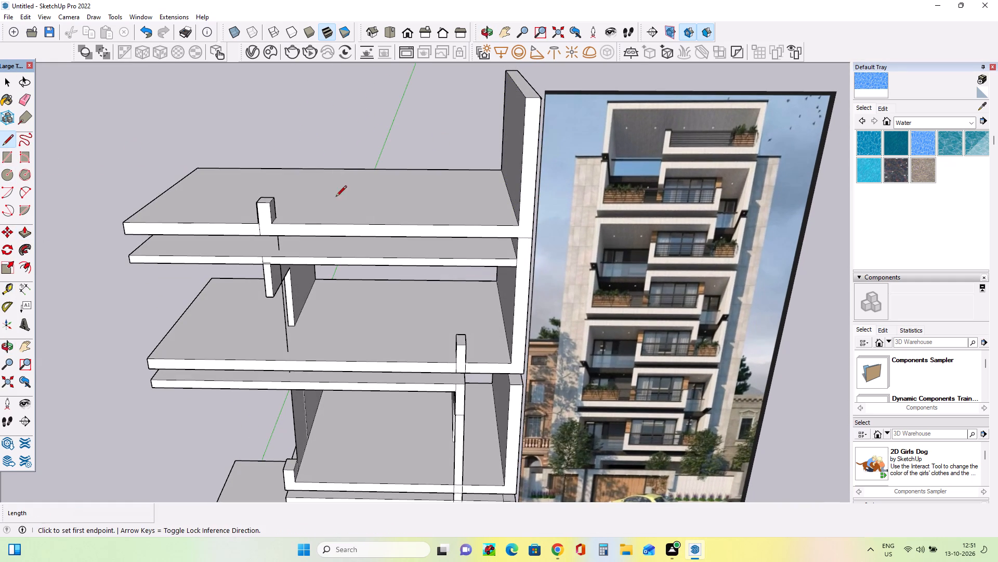
left_click(519, 260)
left_click(531, 260)
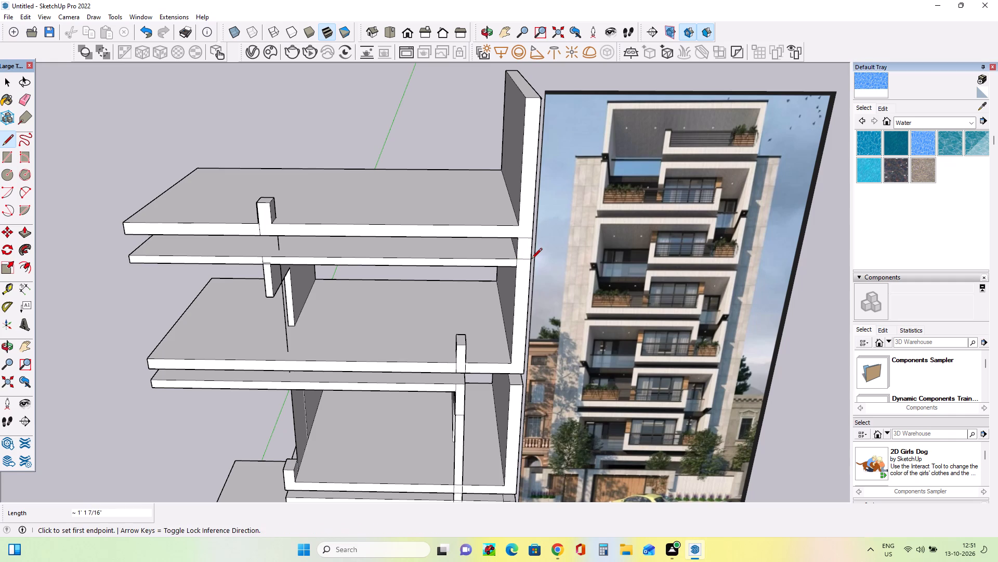
Push the side wall's front face between the two uppermost slabs back about 4' 3 9/16", and again by about 13'.
middle_click_drag(518, 291, 462, 292)
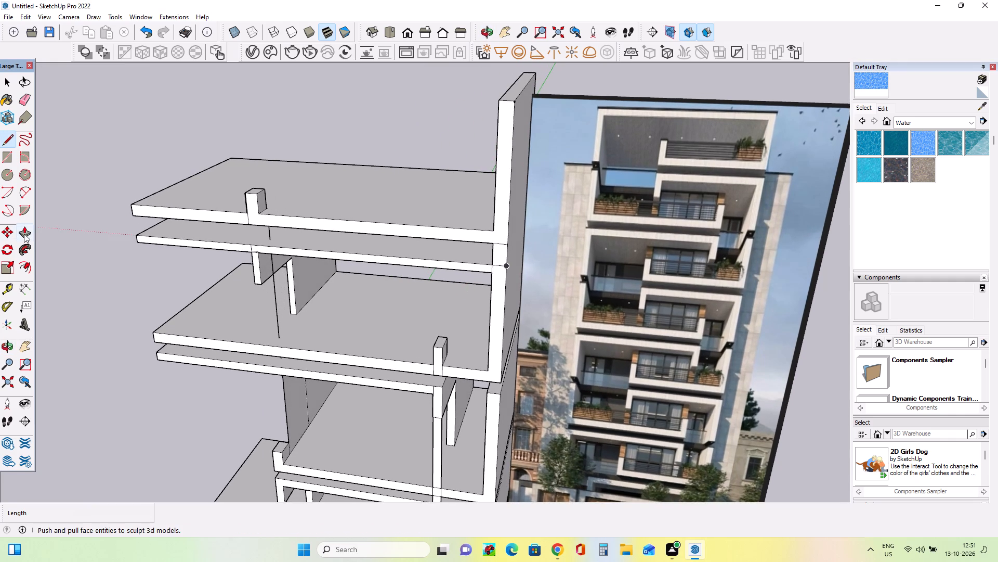
left_click(28, 229)
left_click(502, 256)
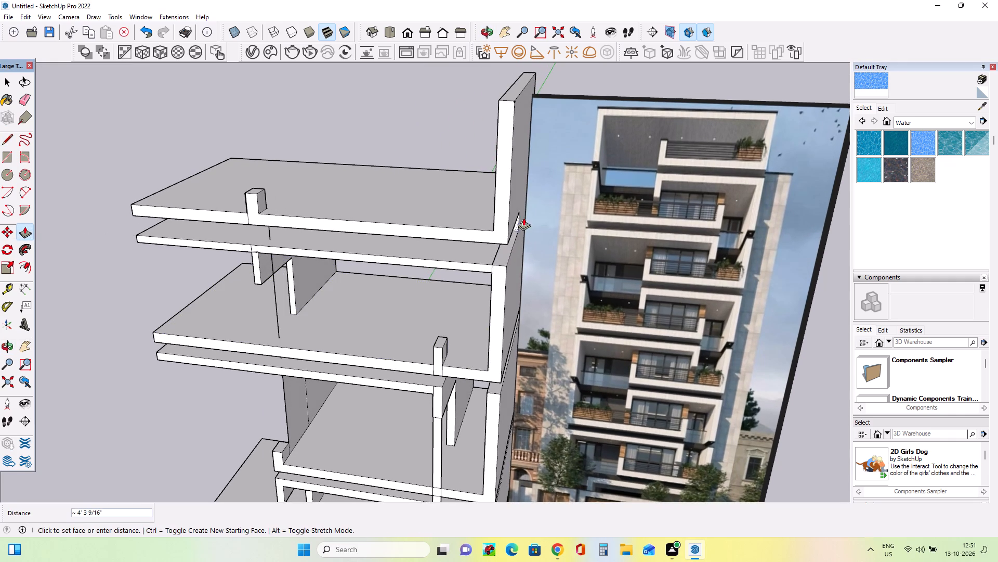
left_click(537, 196)
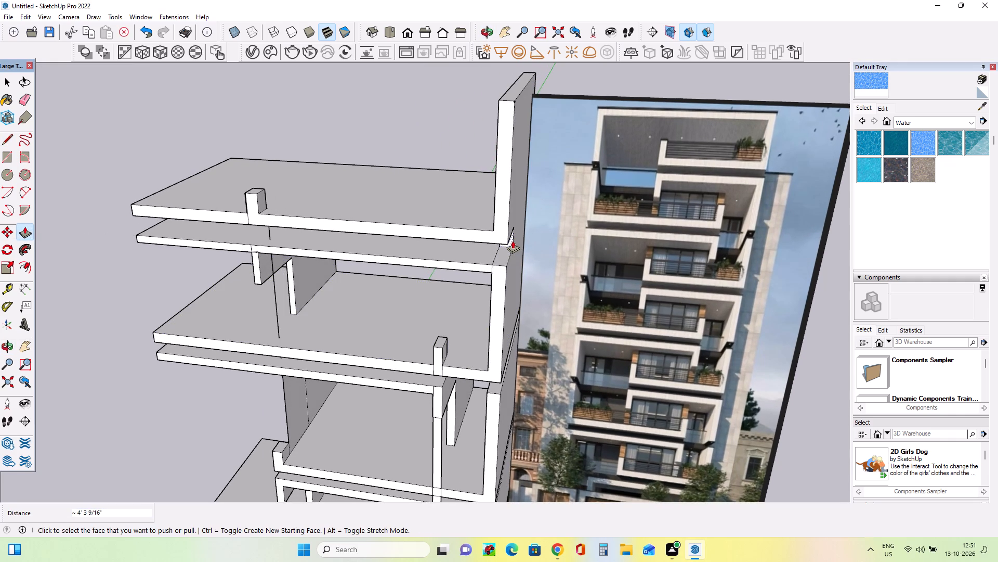
left_click(512, 240)
left_click(534, 188)
Erase the leftover piece of side wall at the back of the gap between the two uppermost slabs.
middle_click_drag(531, 232, 520, 175)
scroll(517, 206, "up", 5)
middle_click_drag(517, 207, 536, 185)
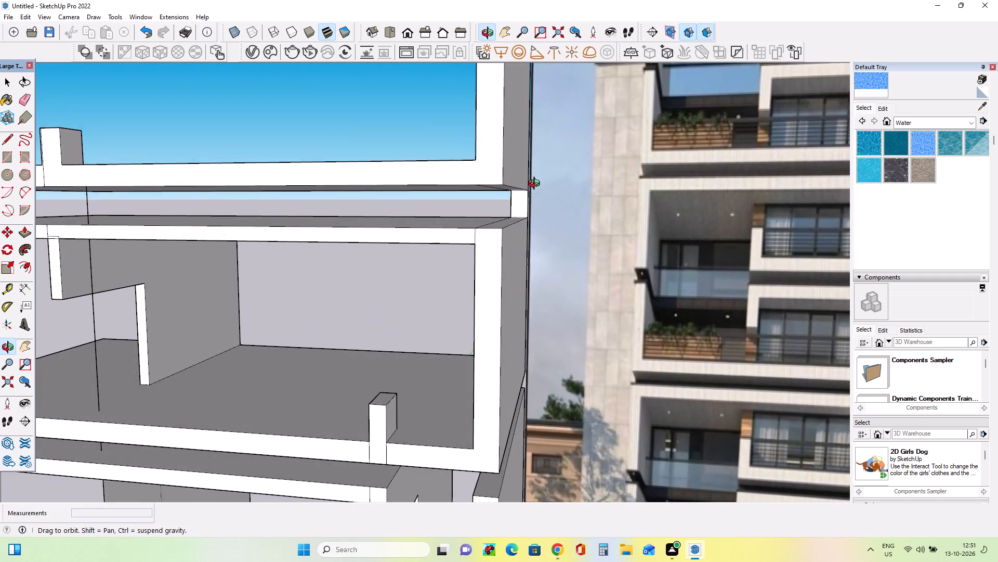
middle_click_drag(536, 185, 536, 185)
middle_click_drag(222, 246, 251, 245)
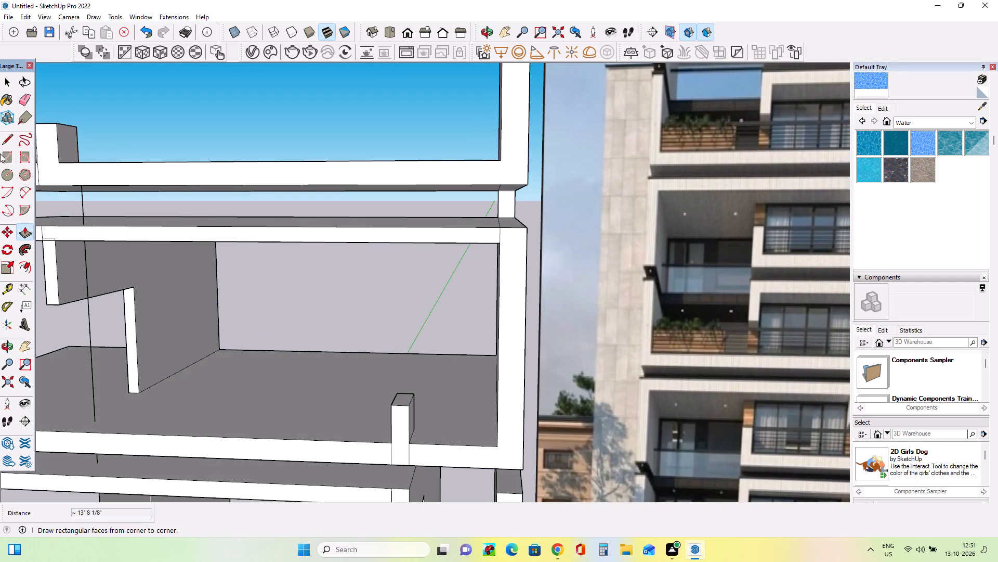
left_click(20, 99)
scroll(496, 196, "up", 3)
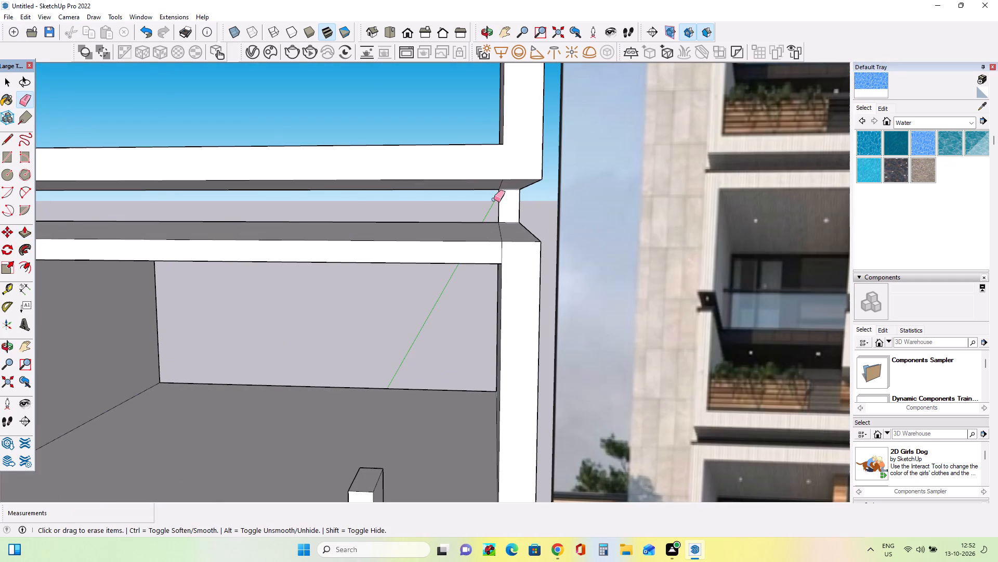
left_click_drag(495, 200, 523, 198)
left_click(523, 198)
Examine the gap between the two uppermost slabs and the storeys below from several angles beside the reference photo.
middle_click_drag(505, 236, 504, 266)
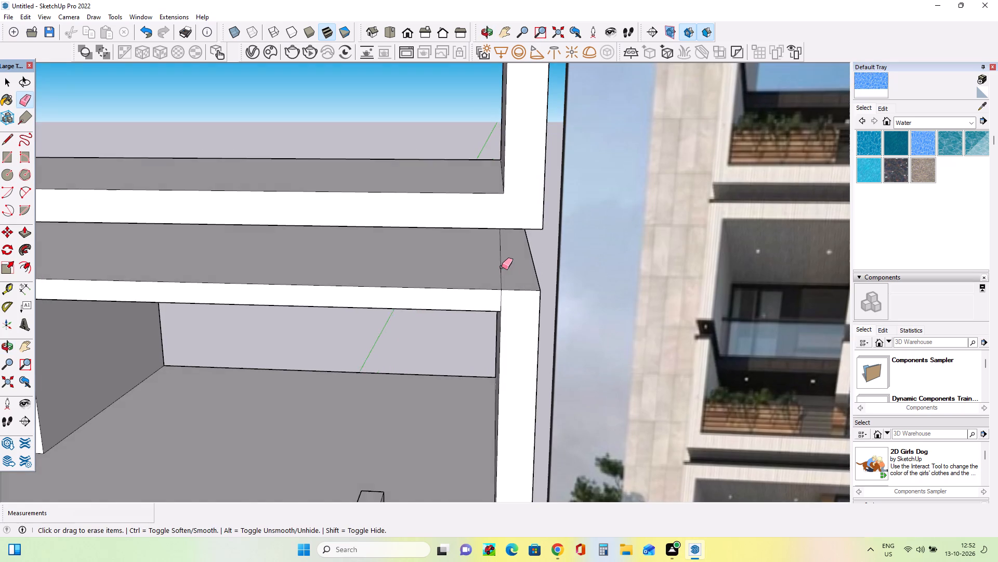
scroll(502, 267, "down", 18)
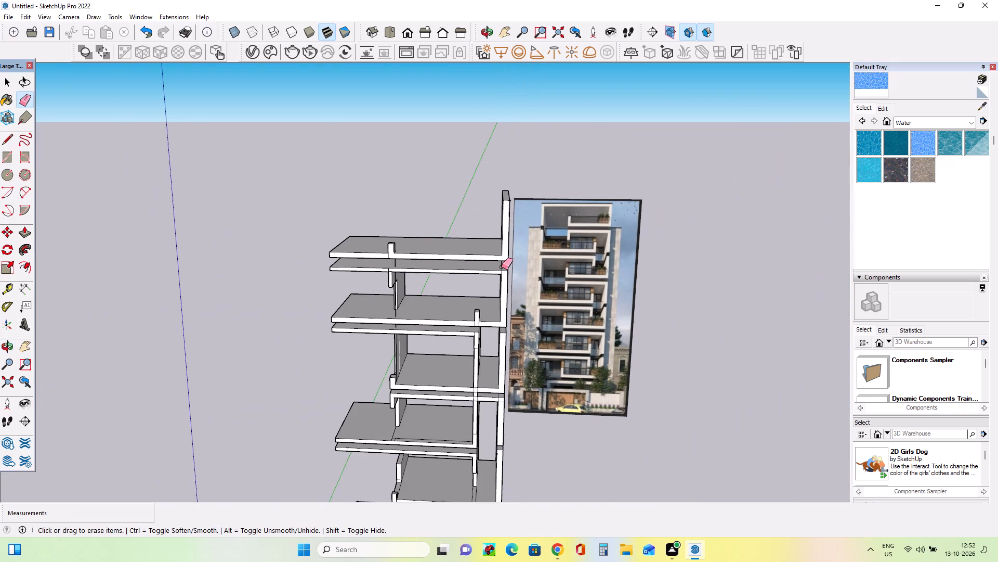
middle_click_drag(502, 267, 510, 292)
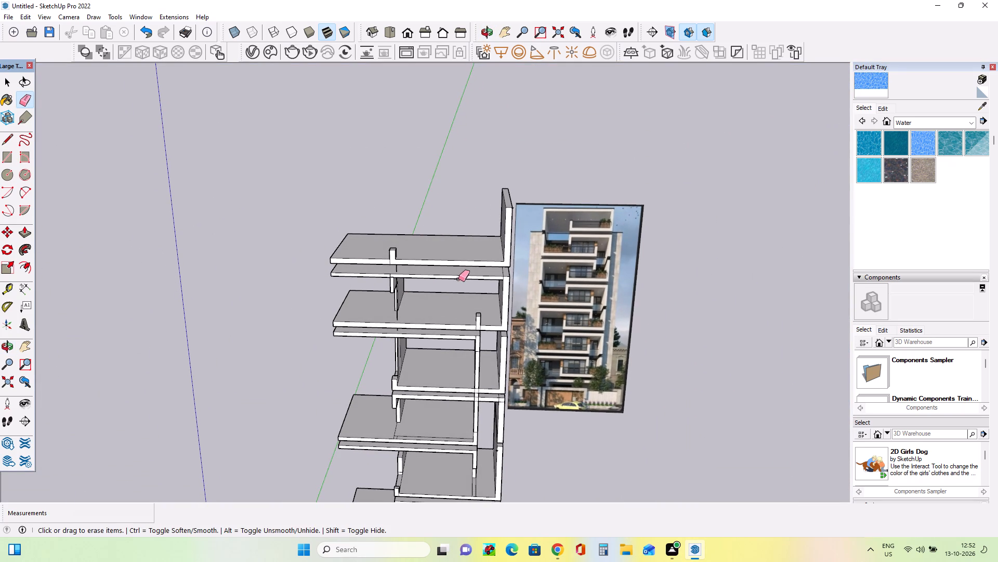
middle_click_drag(471, 283, 496, 298)
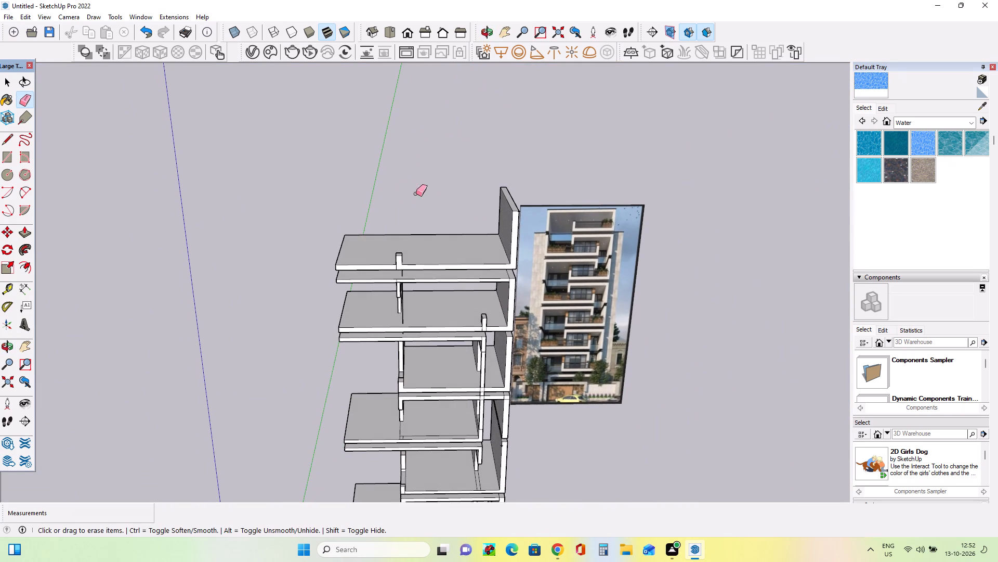
middle_click_drag(421, 210, 423, 215)
middle_click_drag(314, 237, 418, 238)
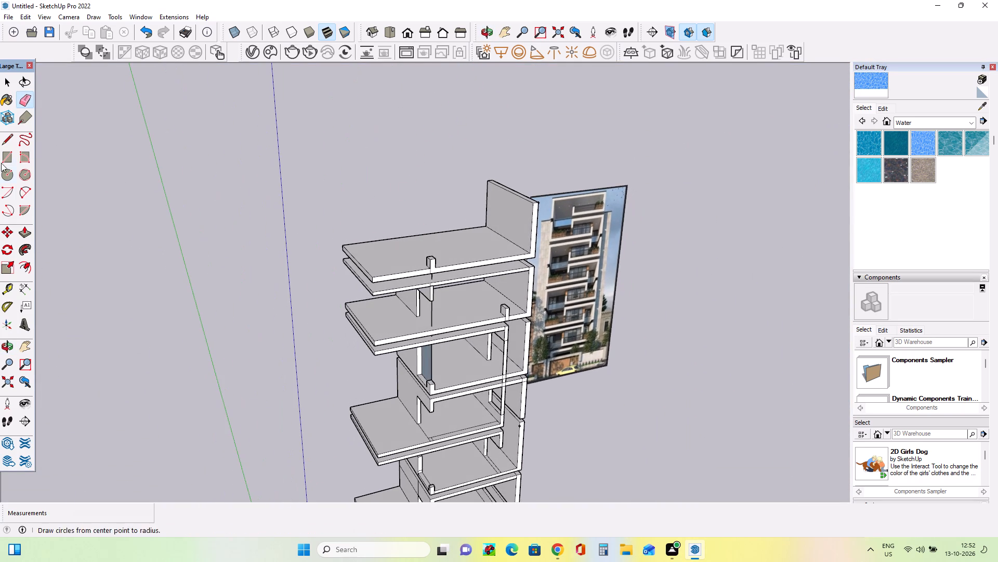
Draw a strip about 17' 11 11/16" by 1' 6 15/16" along the top storey wall's upper inner edge and extrude it about 31' 1 7/8" as the roof slab.
left_click(5, 163)
middle_click_drag(491, 284, 524, 288)
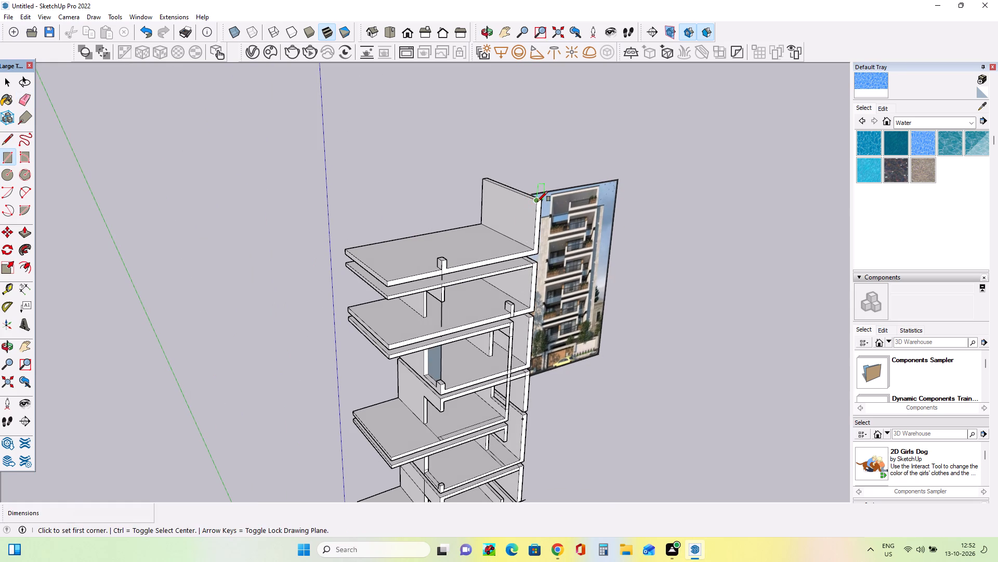
left_click(537, 201)
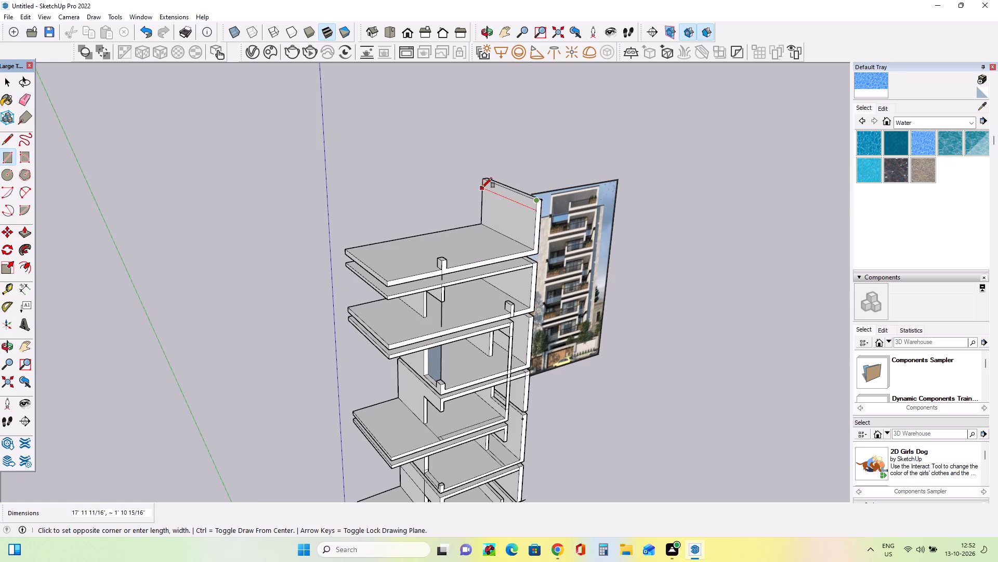
left_click(482, 186)
left_click(24, 235)
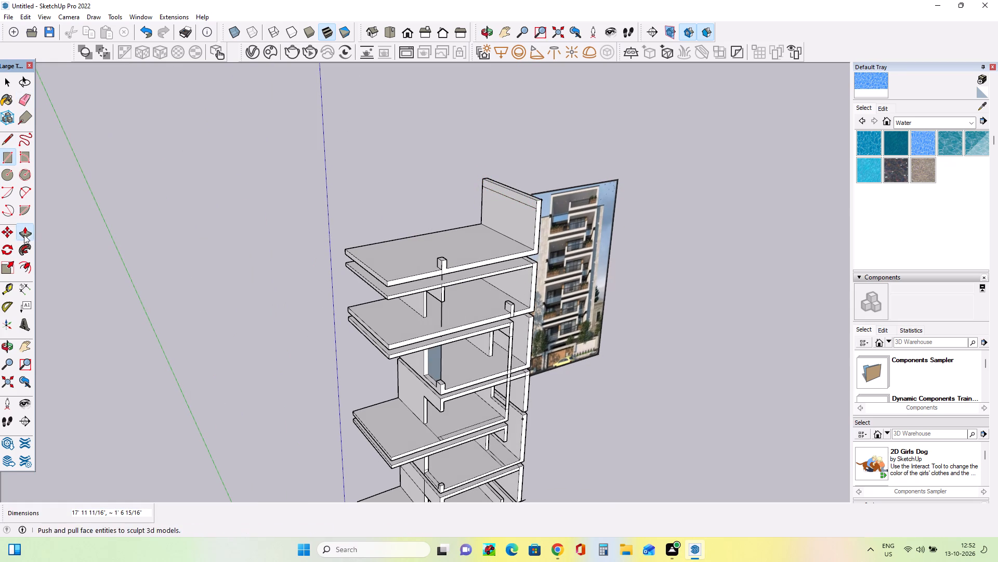
left_click(528, 201)
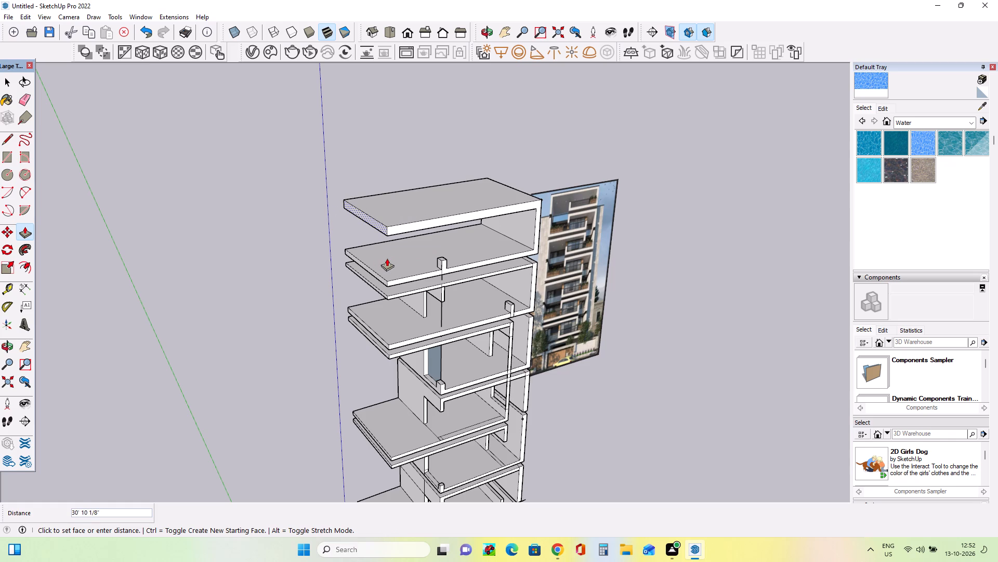
left_click(382, 286)
Erase the stray vertical line running through the top storey's slabs beside the short post, keeping the slab's underside.
middle_click_drag(443, 363, 335, 261)
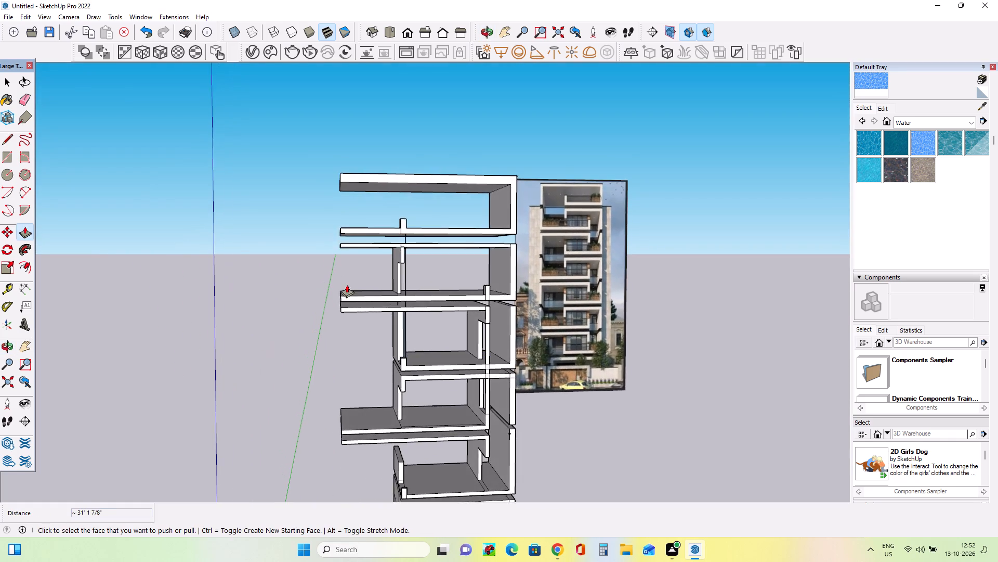
scroll(347, 285, "down", 2)
scroll(412, 259, "up", 7)
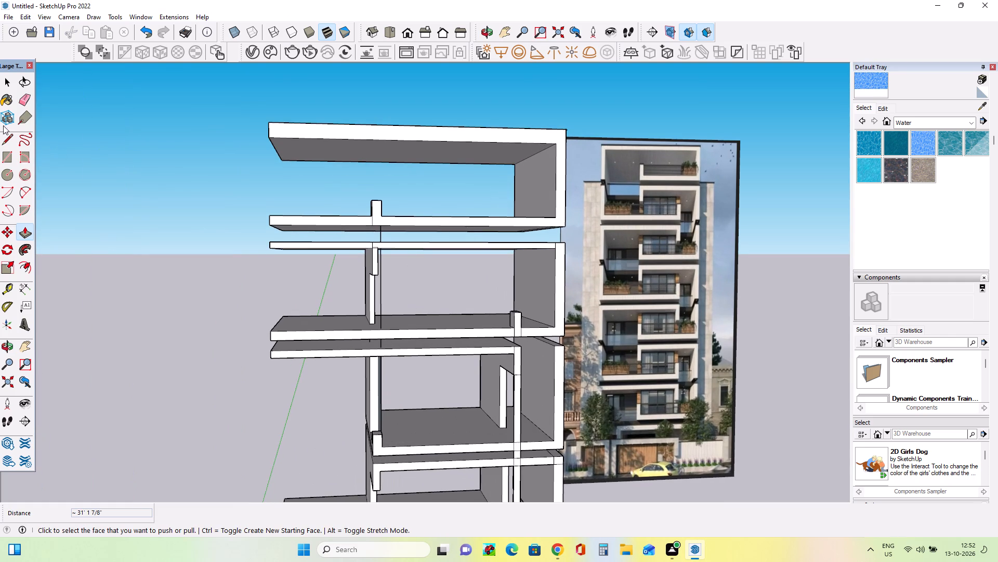
left_click(21, 103)
scroll(367, 272, "up", 7)
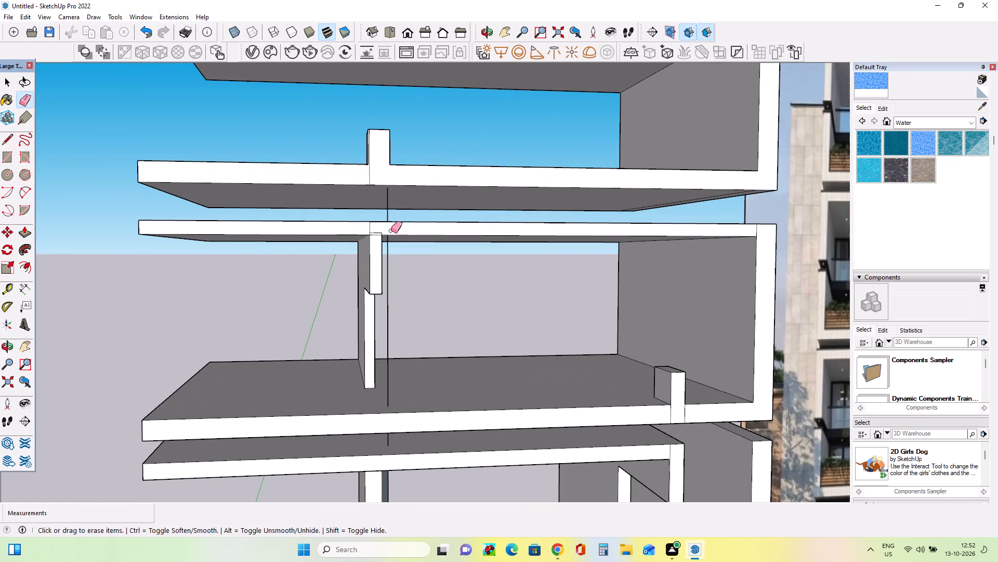
left_click(388, 210)
middle_click_drag(401, 277, 402, 286)
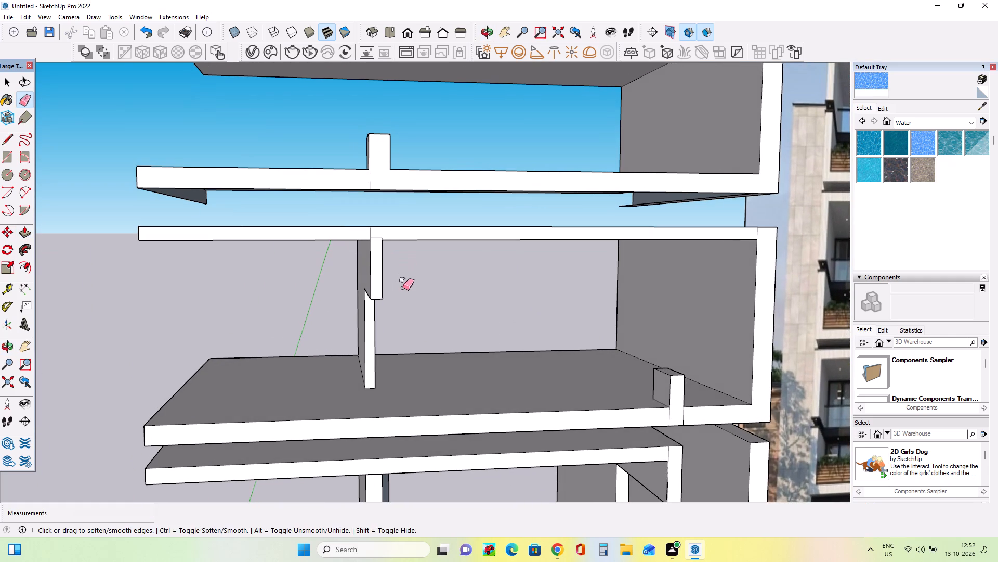
key("ctrl+z")
left_click(389, 215)
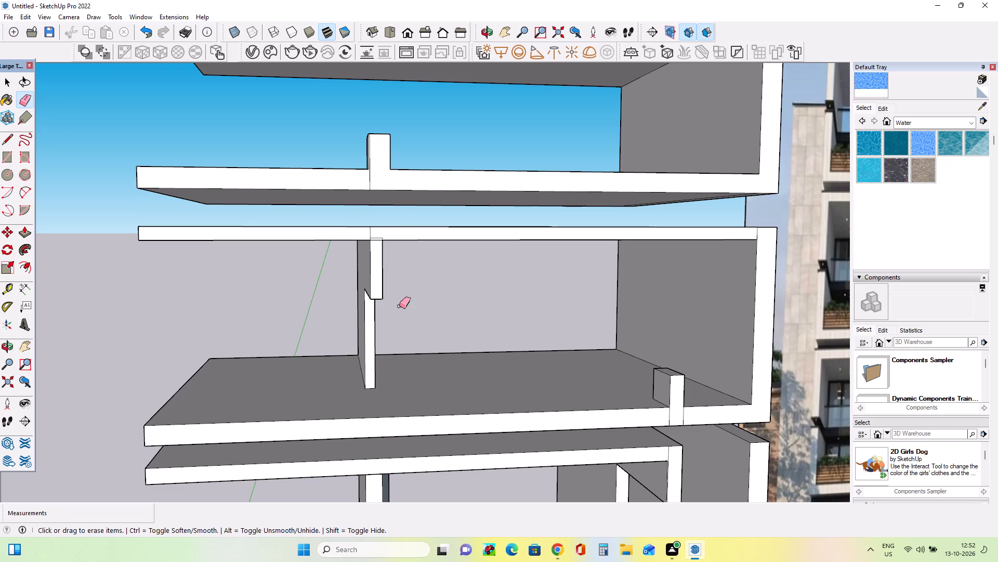
Erase the stray horizontal line and the short vertical line in the gap between the paired slabs just above the light-blue panels.
scroll(404, 327, "down", 8)
scroll(404, 327, "up", 1)
scroll(404, 327, "down", 13)
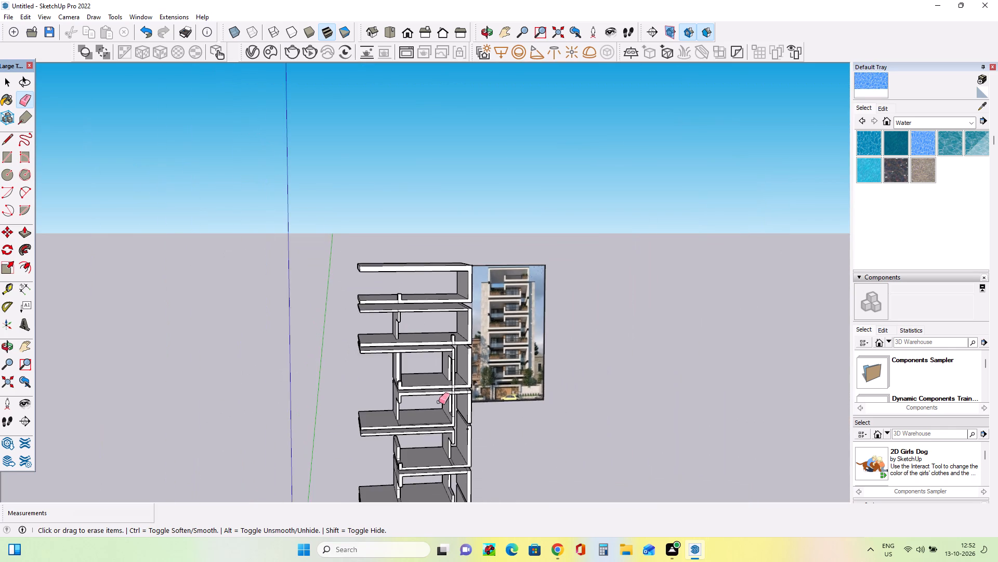
scroll(439, 402, "down", 4)
left_click(24, 347)
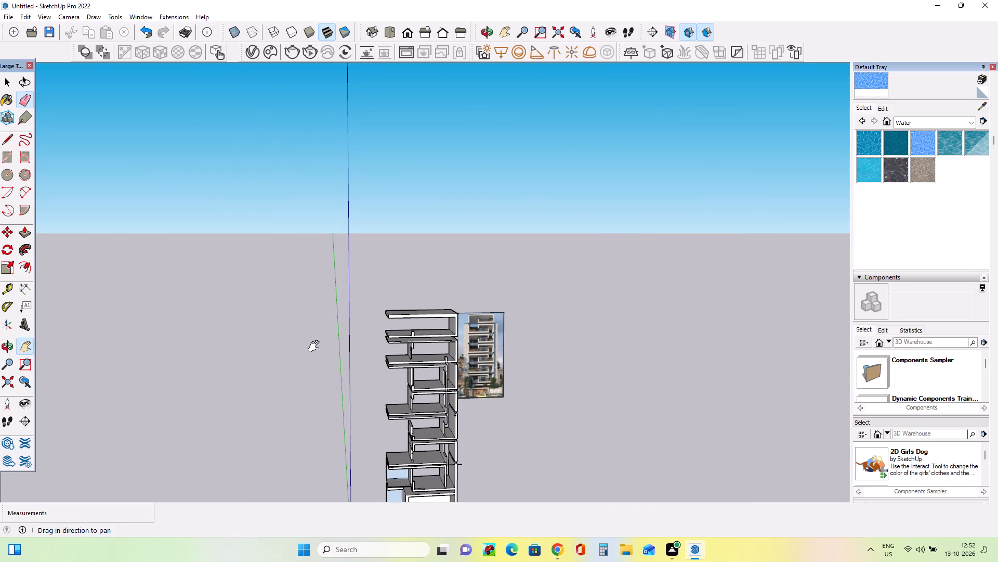
left_click_drag(420, 347, 415, 255)
scroll(436, 342, "up", 4)
left_click_drag(436, 342, 438, 329)
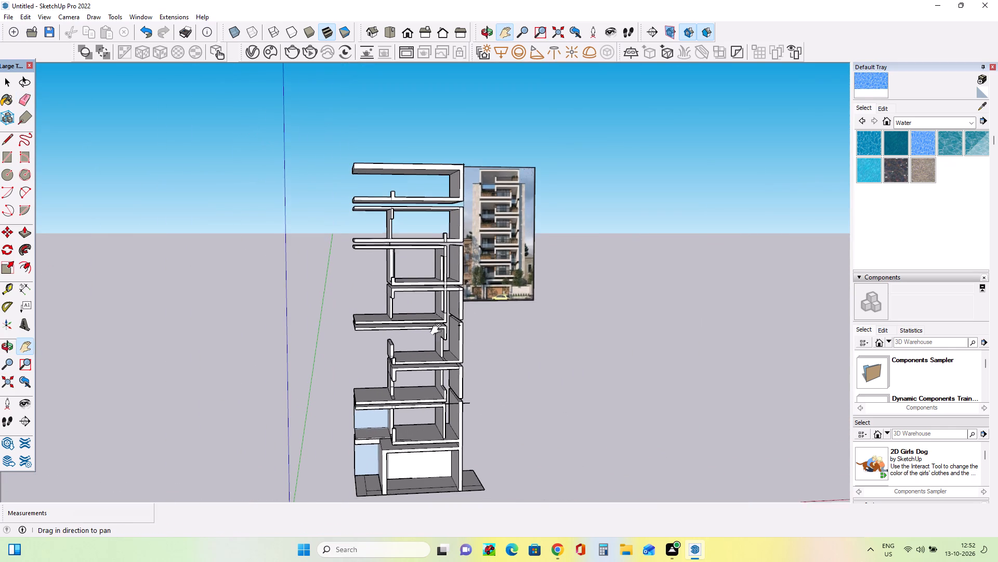
left_click_drag(438, 329, 449, 283)
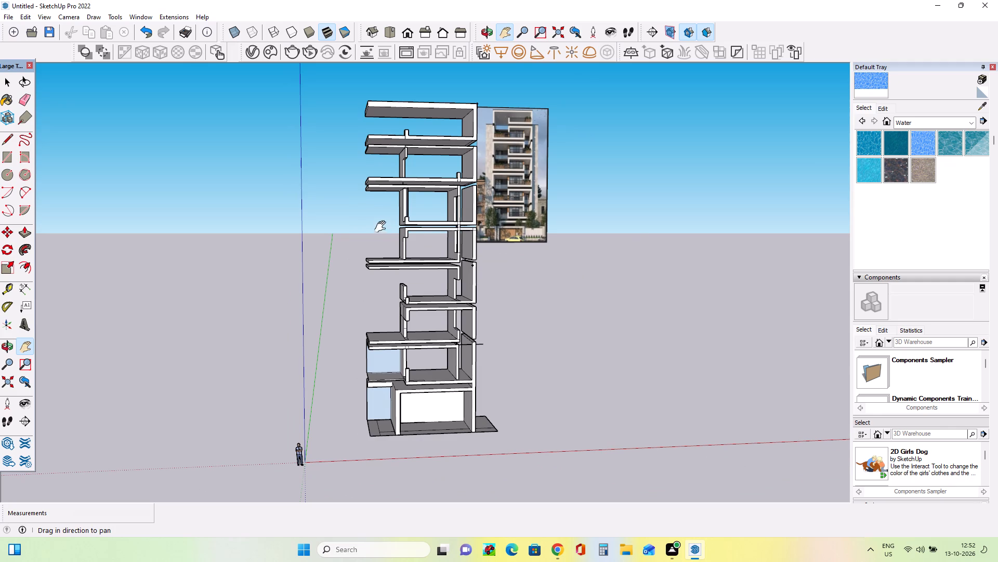
scroll(486, 352, "up", 10)
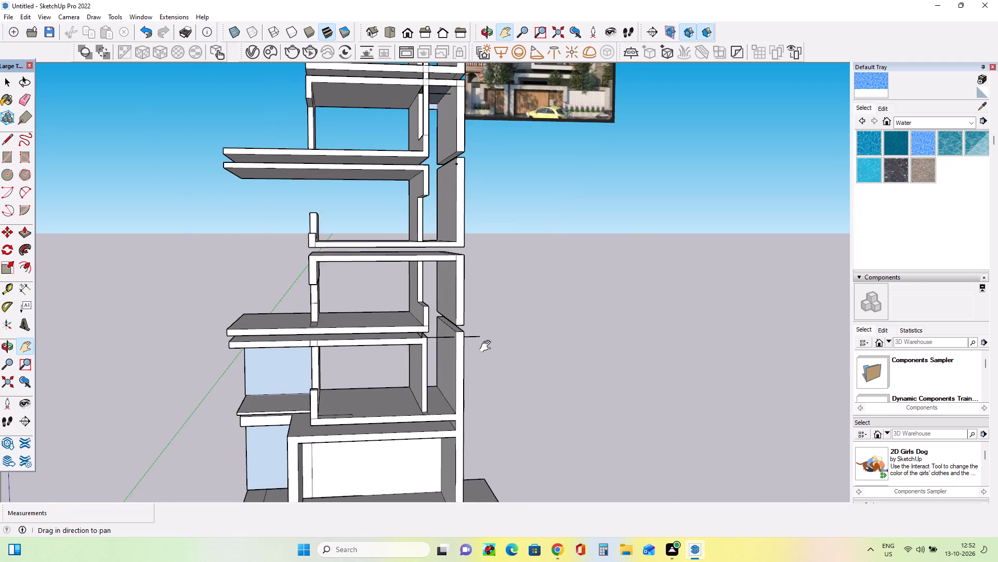
scroll(488, 347, "up", 3)
left_click(28, 101)
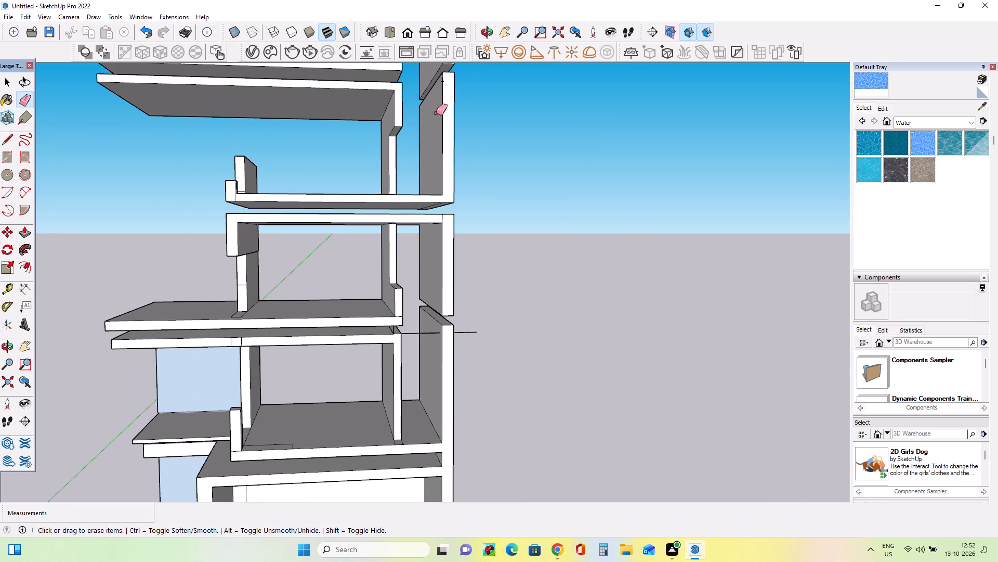
left_click(426, 334)
middle_click_drag(484, 343, 493, 357)
scroll(405, 347, "up", 11)
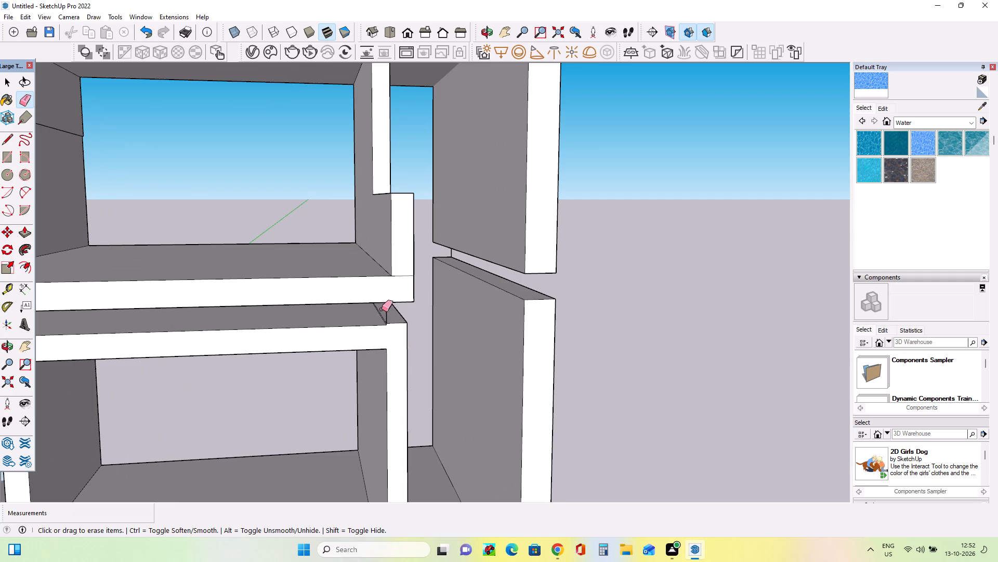
left_click(384, 309)
Push the strip at the lower paired slab's inner corner about 3/4" to level it with the slab, and erase the remaining seam.
middle_click_drag(386, 348, 399, 357)
scroll(387, 330, "up", 4)
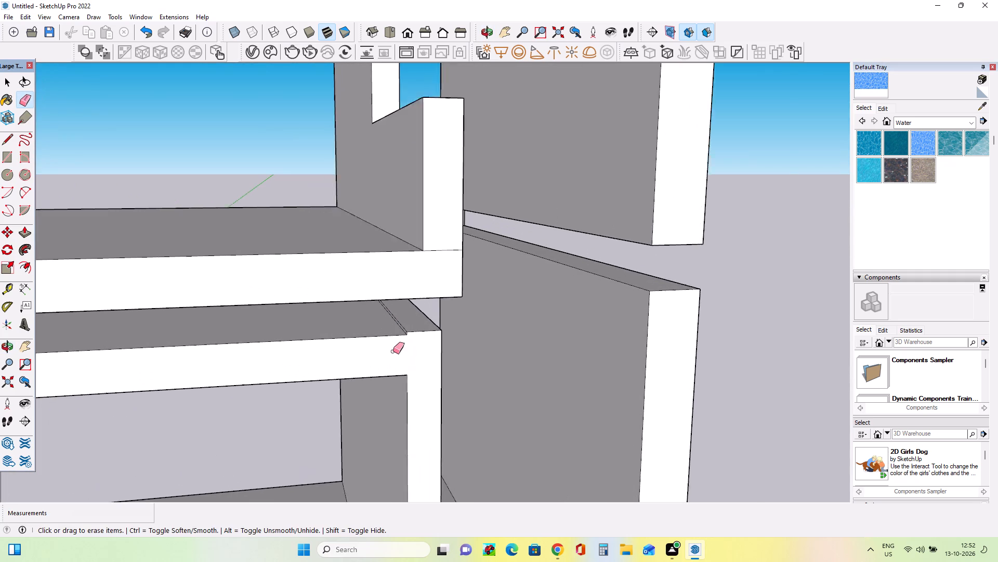
scroll(393, 351, "up", 2)
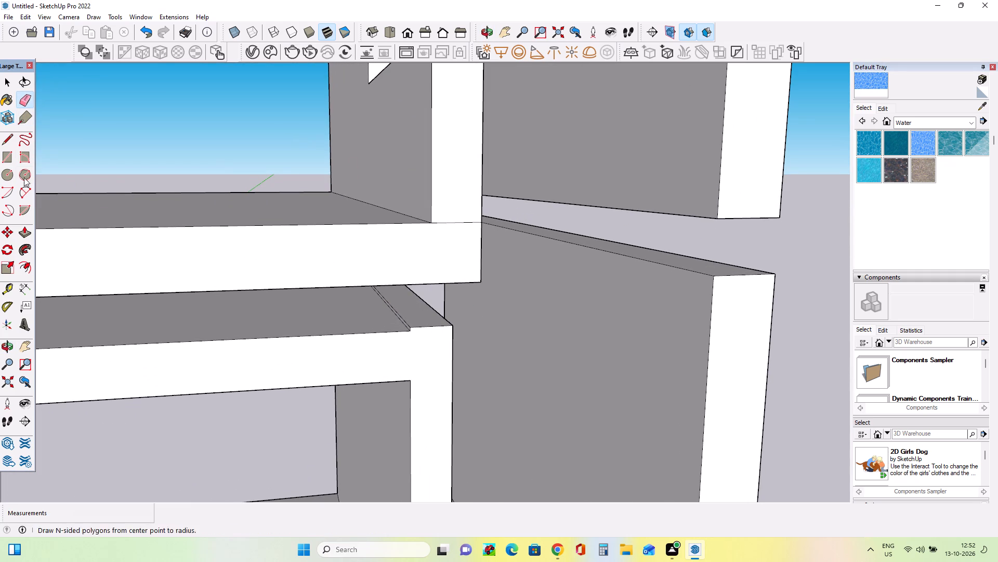
left_click(25, 233)
left_click(422, 316)
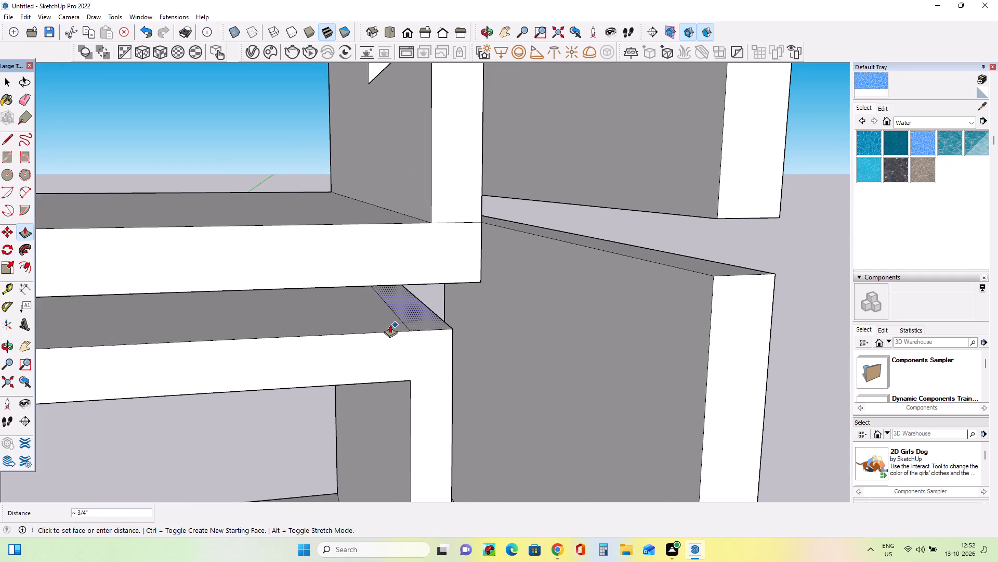
left_click(384, 325)
middle_click_drag(464, 340, 466, 352)
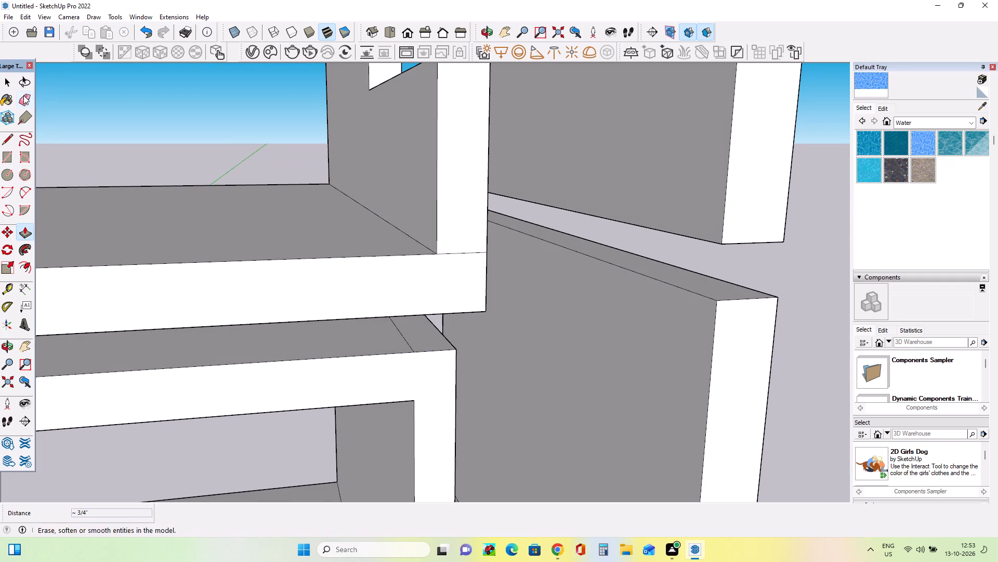
left_click(23, 95)
left_click(410, 345)
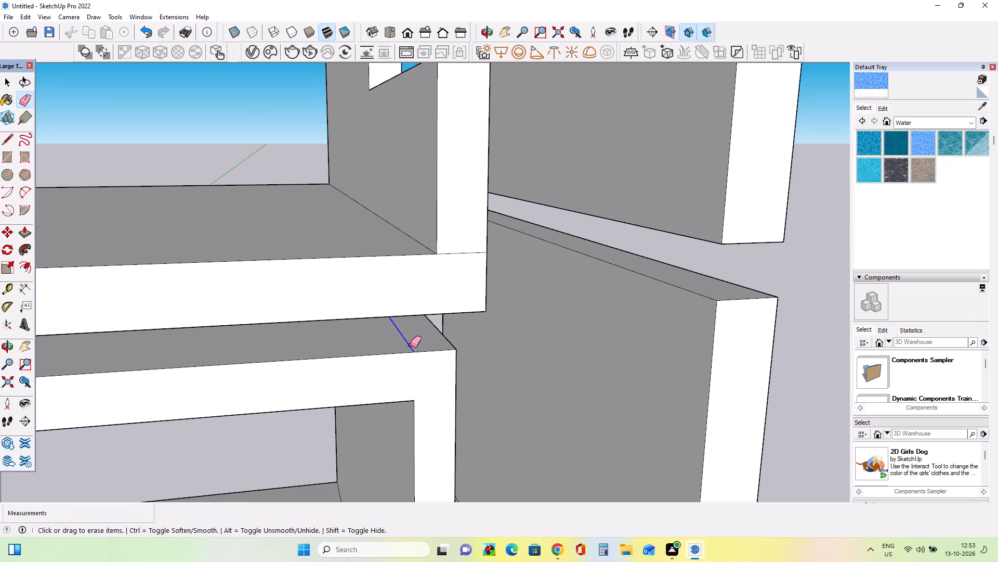
Erase the two short vertical seam lines on the same slab's front edge above the inner wall.
scroll(423, 282, "down", 19)
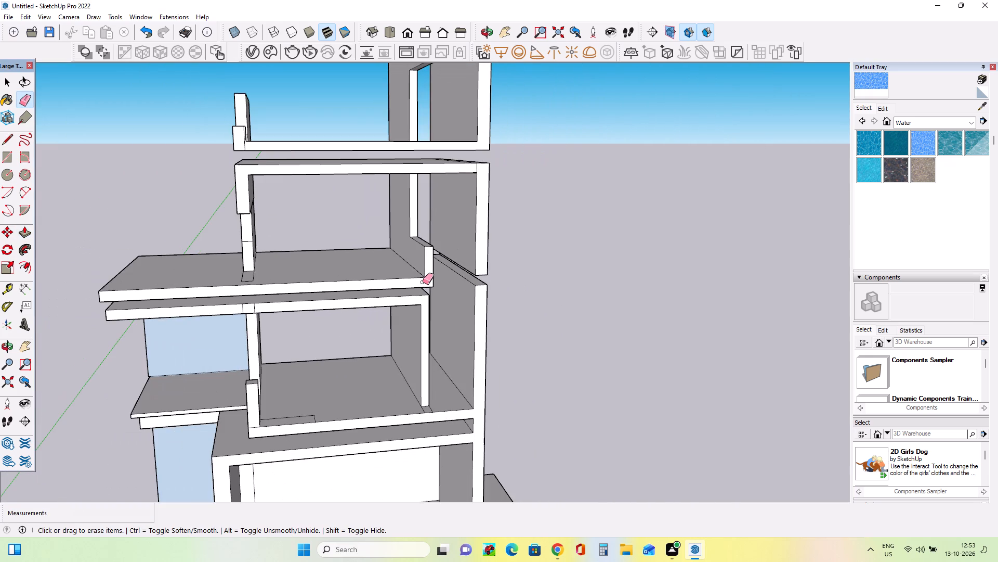
scroll(251, 315, "up", 7)
left_click(258, 301)
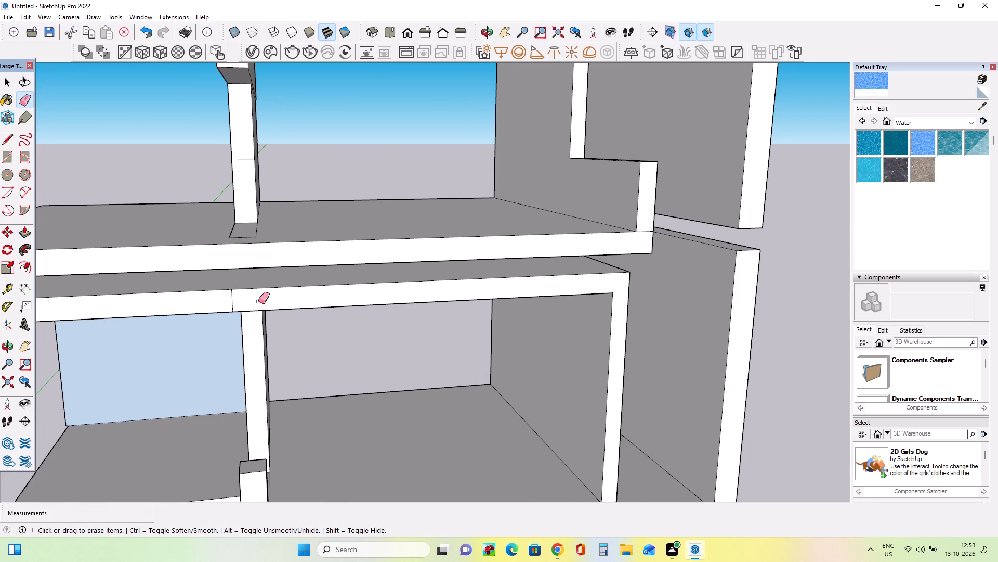
left_click(230, 303)
left_click(231, 303)
Examine the whole building with its new roof slab beside the reference photo.
scroll(284, 292, "down", 3)
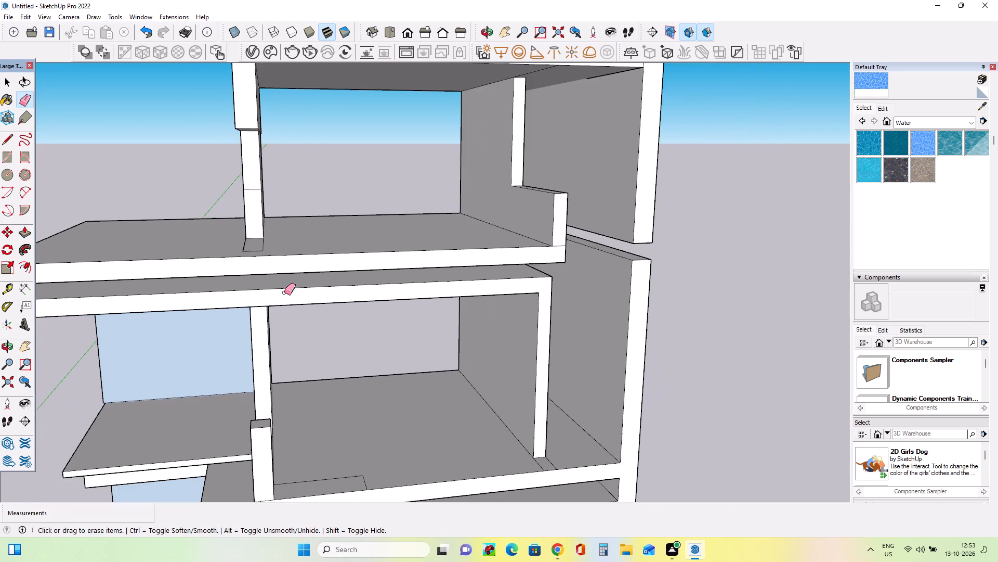
scroll(285, 292, "down", 20)
scroll(285, 292, "down", 1)
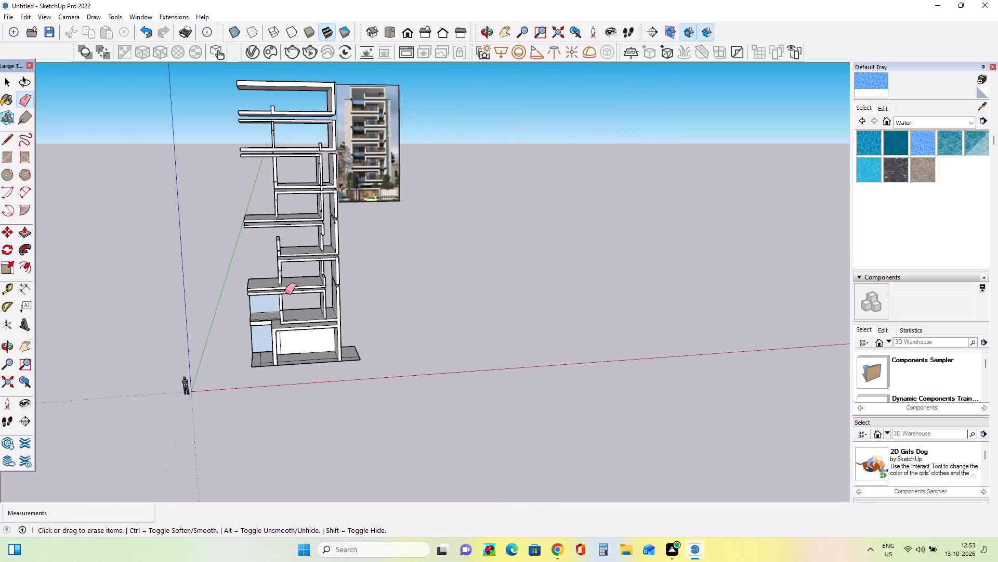
scroll(285, 292, "down", 3)
scroll(313, 274, "up", 5)
scroll(313, 274, "down", 3)
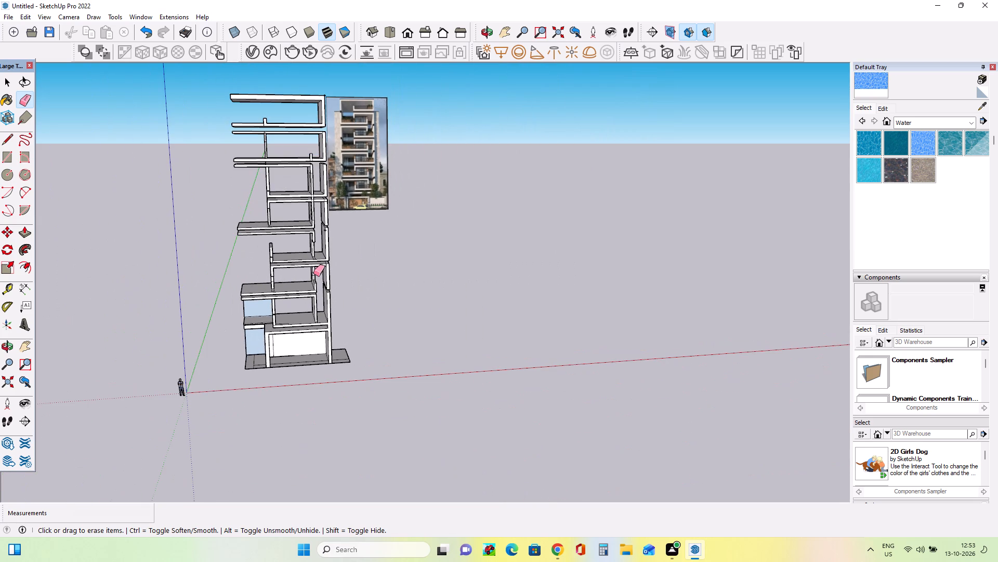
middle_click_drag(283, 107, 293, 130)
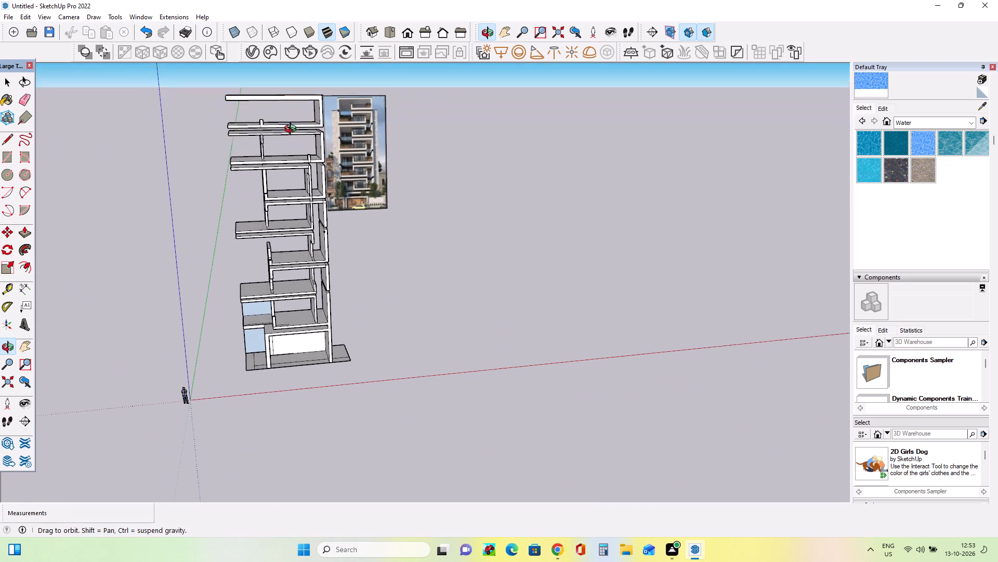
middle_click_drag(293, 130, 310, 142)
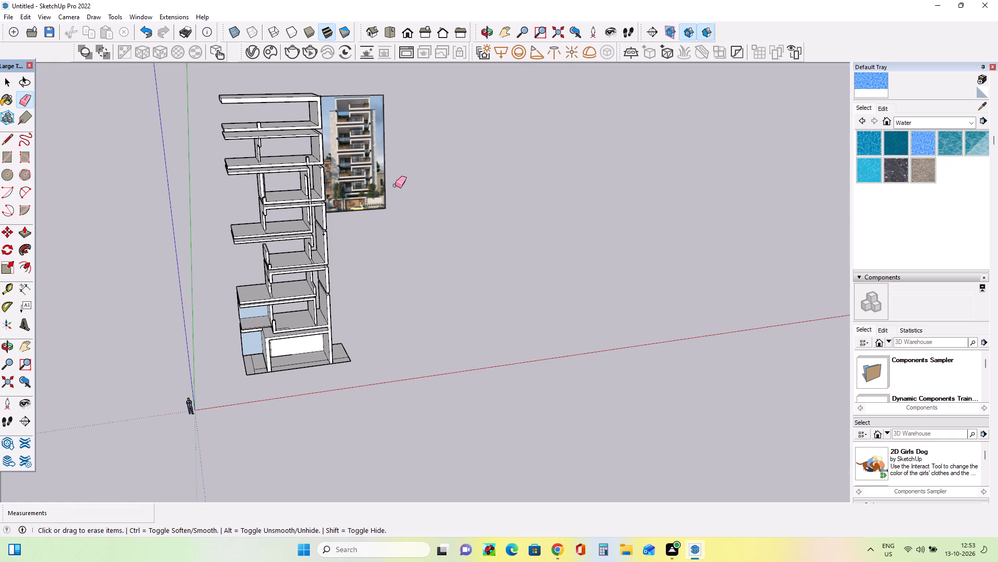
left_click(432, 242)
Draw five freehand rectangles on the ground beside the building, including one about 31' 7 3/8" by 109' 7 3/16" and a 28' 8 11/16" square.
left_click(12, 157)
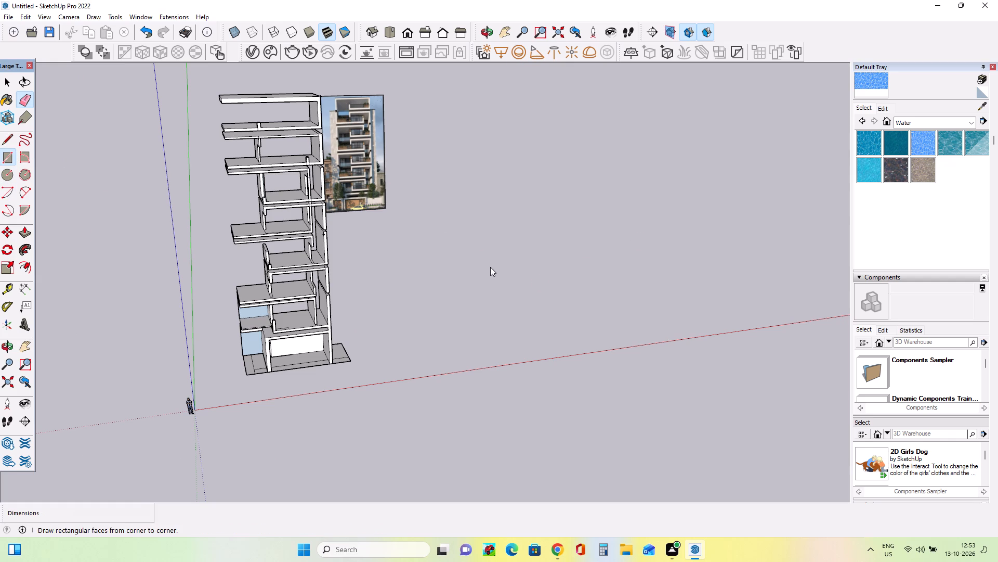
left_click_drag(490, 267, 510, 267)
left_click_drag(384, 226, 418, 241)
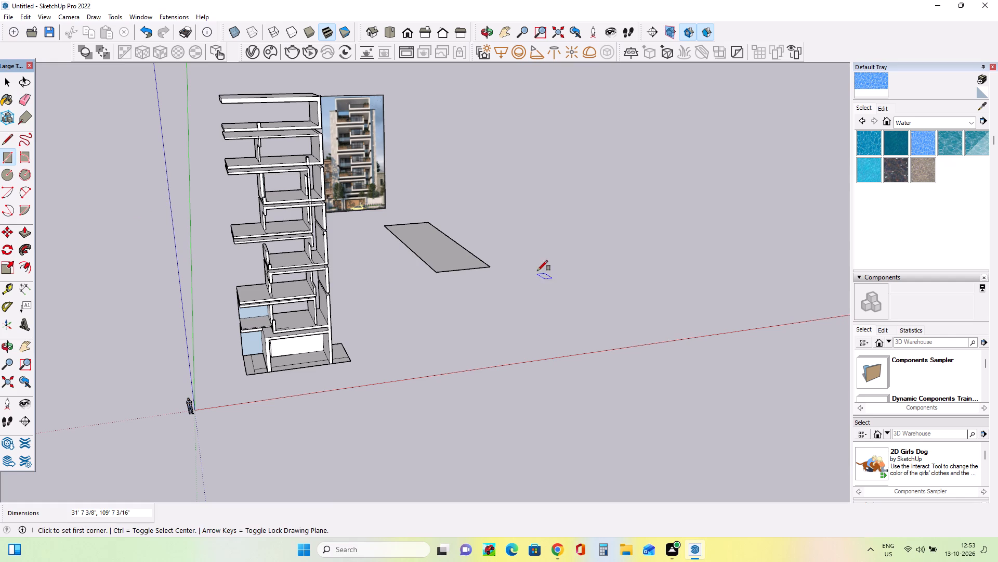
left_click(537, 271)
left_click(625, 306)
left_click(547, 275)
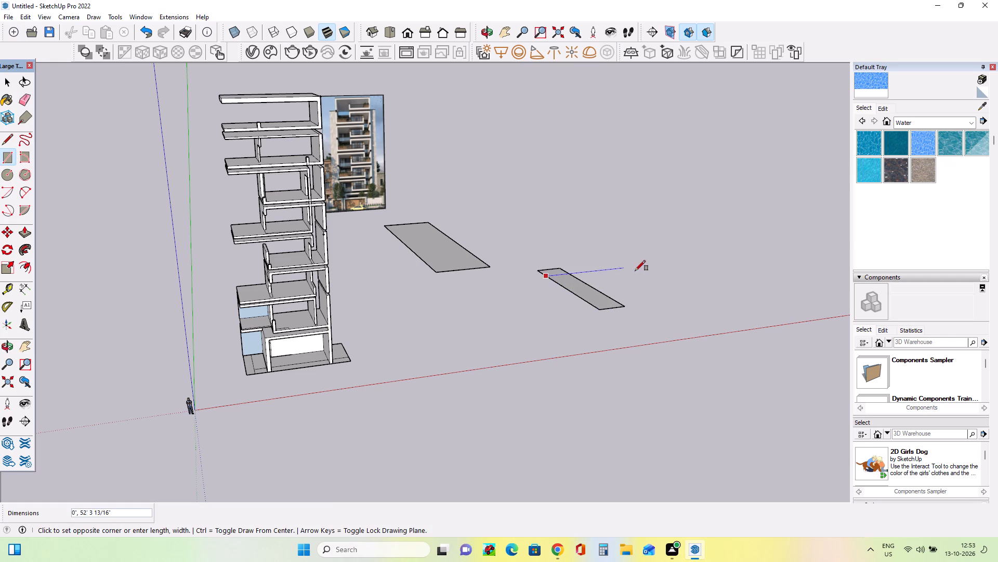
left_click(635, 271)
left_click(521, 300)
left_click(631, 275)
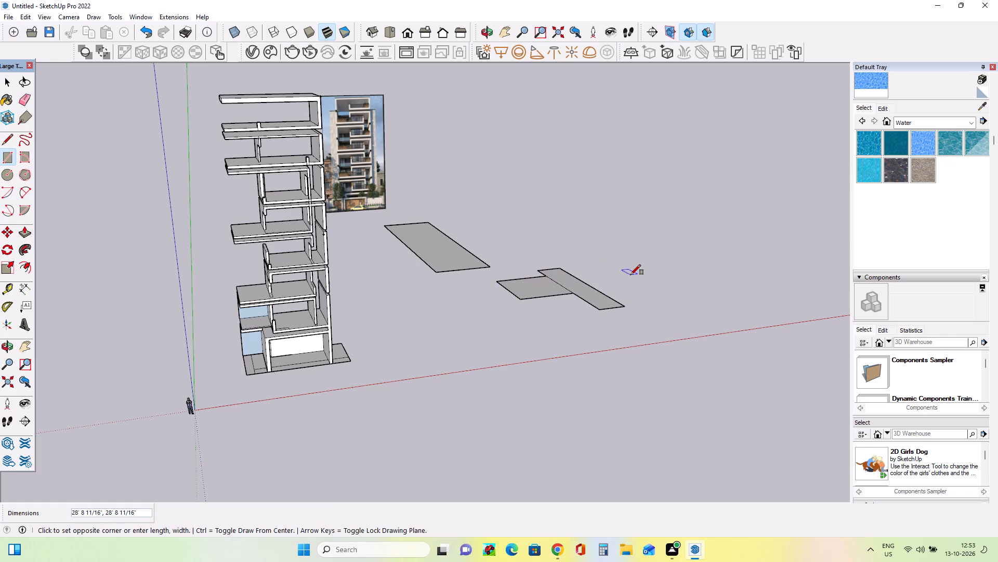
left_click(597, 303)
left_click(672, 275)
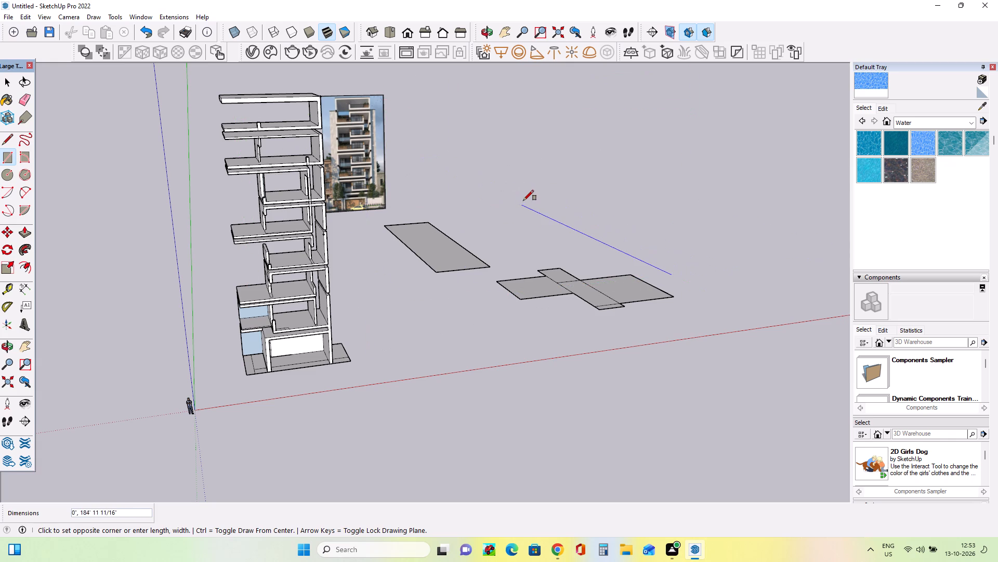
left_click(547, 191)
middle_click_drag(556, 301, 561, 350)
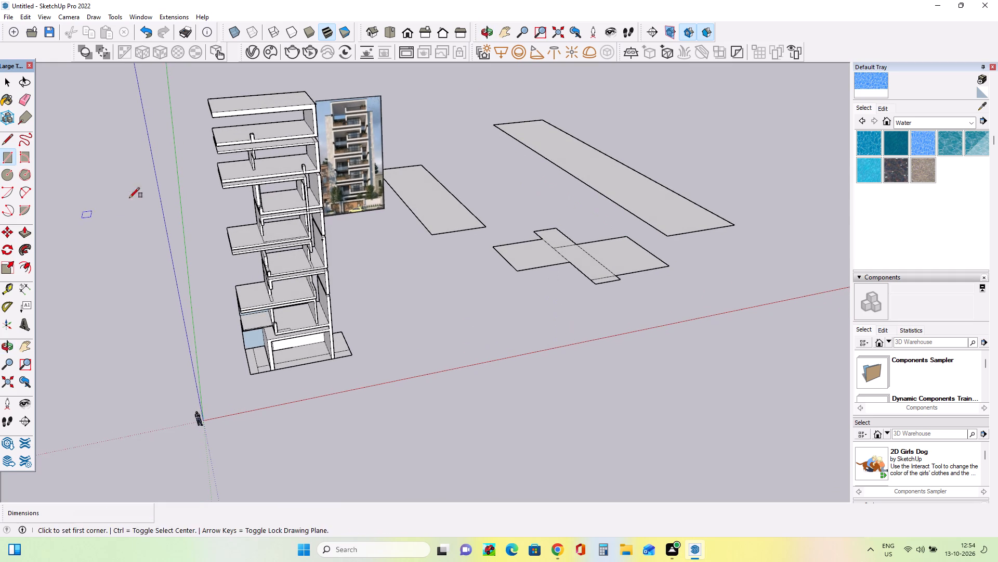
Erase the long ground rectangle farthest from the building.
left_click(23, 99)
left_click_drag(644, 94, 580, 244)
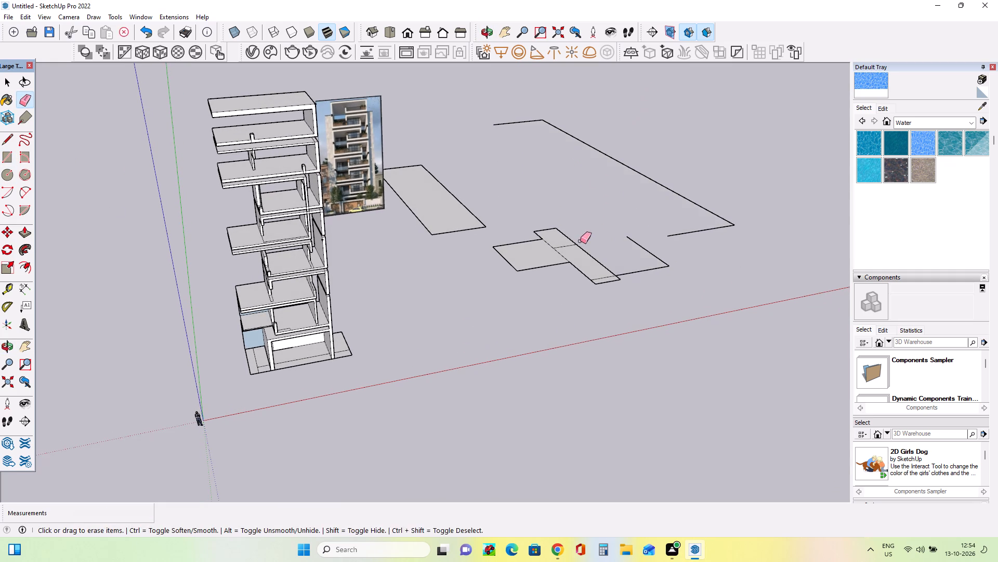
left_click_drag(677, 156, 632, 255)
left_click_drag(695, 215, 703, 266)
left_click_drag(526, 116, 534, 138)
Erase all remaining edges of the crossing rectangles on the ground beside the building.
left_click_drag(561, 211, 536, 277)
left_click_drag(599, 239, 590, 293)
left_click_drag(663, 256, 637, 300)
left_click_drag(617, 267, 595, 313)
left_click_drag(603, 260, 612, 293)
left_click_drag(615, 271, 618, 277)
left_click(615, 271)
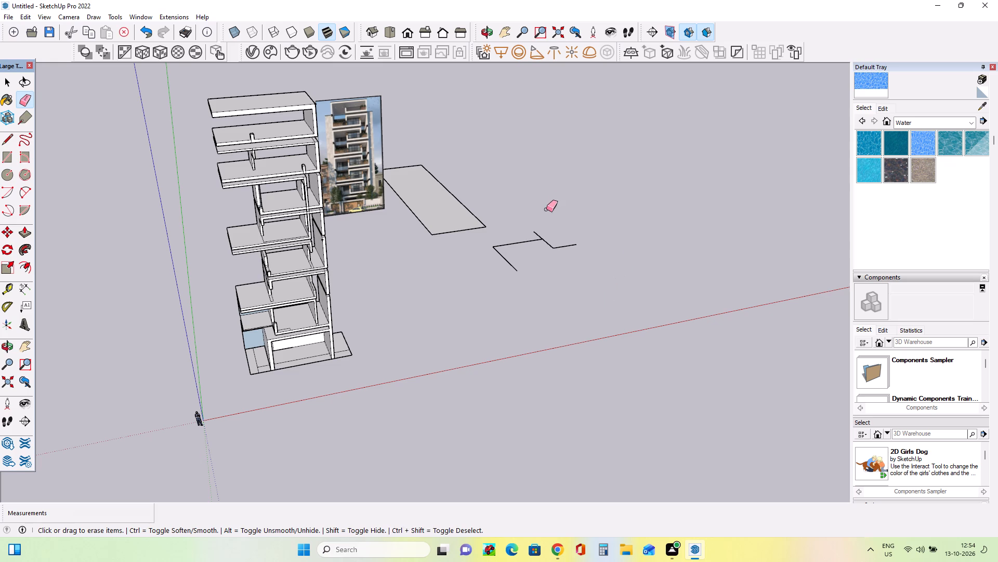
left_click_drag(546, 213, 532, 263)
left_click_drag(540, 233, 538, 251)
left_click_drag(543, 237, 555, 261)
left_click_drag(560, 236, 562, 262)
left_click_drag(570, 238, 537, 261)
left_click_drag(491, 248, 511, 268)
left_click_drag(511, 258, 530, 251)
left_click_drag(506, 257, 517, 256)
left_click_drag(503, 265, 541, 248)
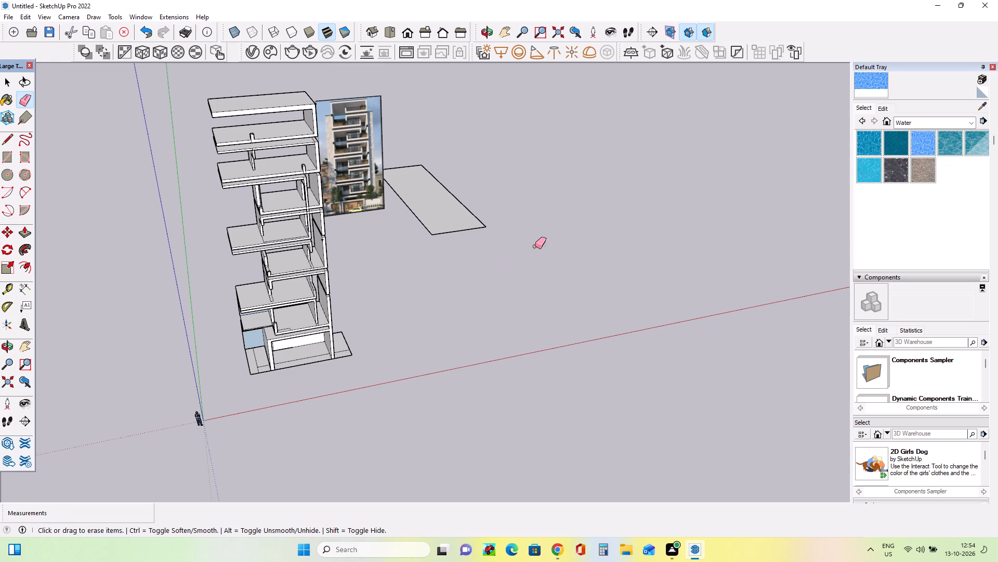
Erase the last ground rectangle next to the reference photo.
left_click_drag(479, 209, 448, 259)
left_click_drag(411, 213, 488, 193)
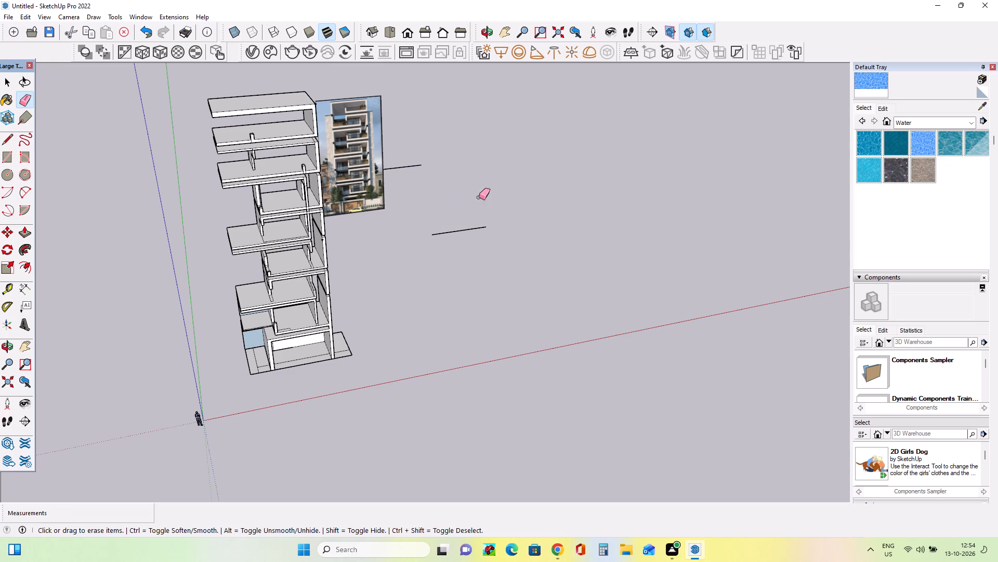
left_click_drag(464, 227, 467, 262)
middle_click_drag(481, 165, 399, 198)
left_click_drag(501, 122, 505, 138)
Examine the building's slabs and walls from above and below, comparing them with the reference photo.
middle_click_drag(417, 171, 509, 136)
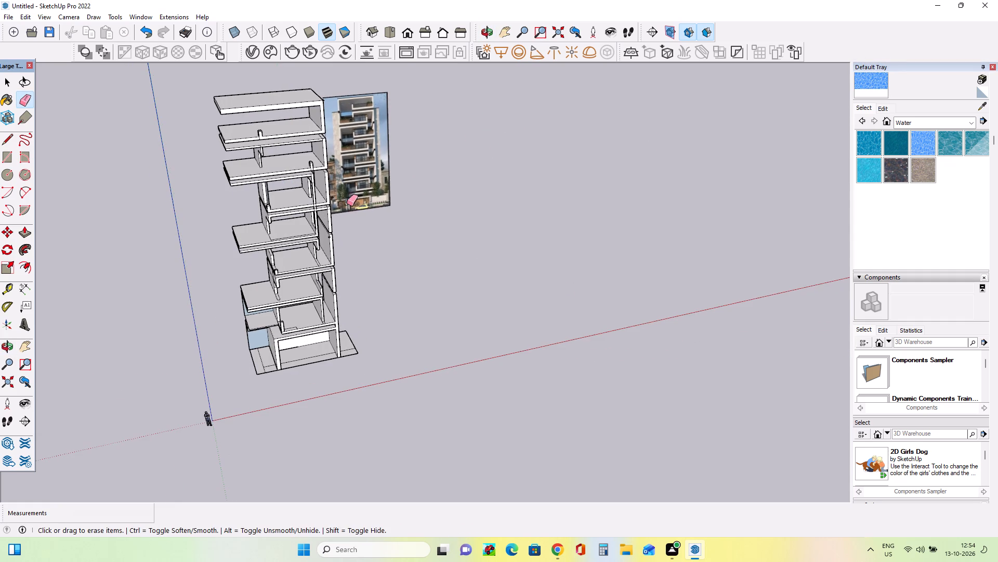
middle_click_drag(223, 240, 256, 183)
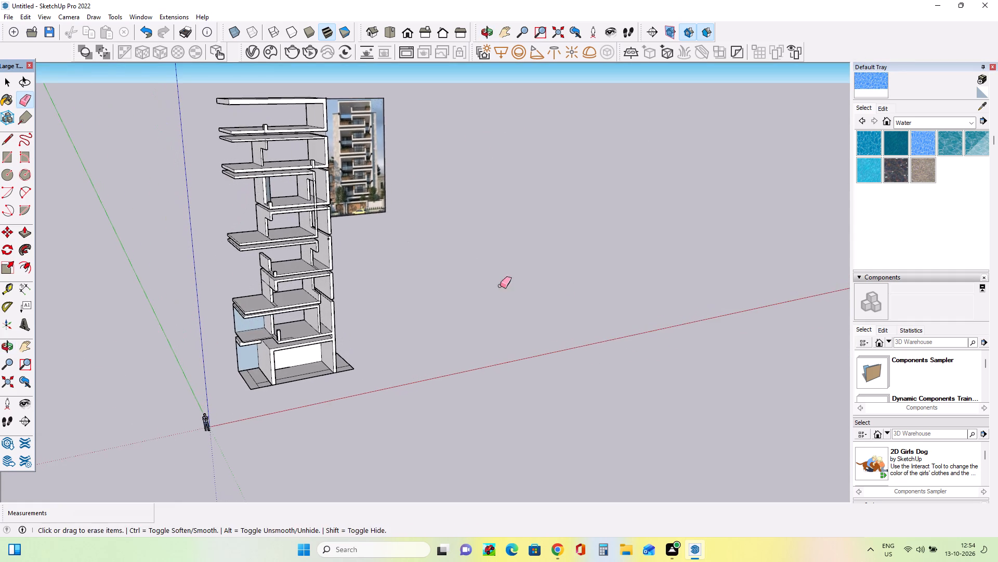
middle_click_drag(433, 301, 377, 276)
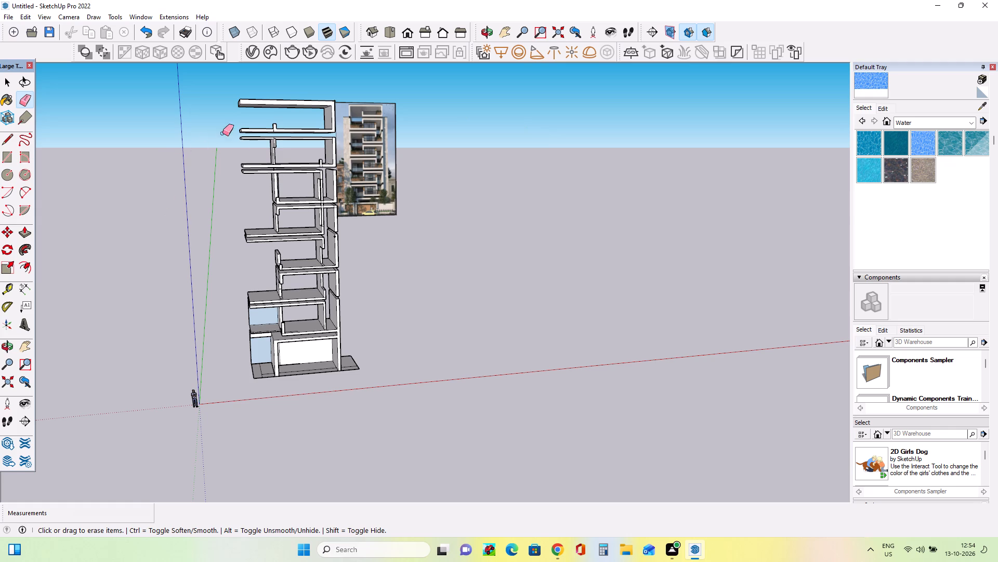
scroll(358, 130, "up", 5)
scroll(362, 133, "down", 2)
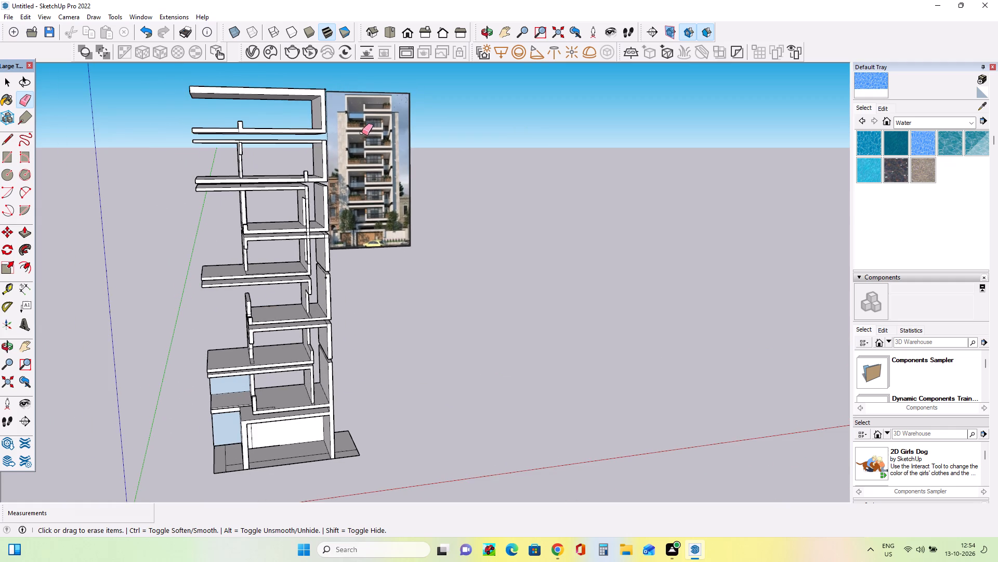
middle_click_drag(280, 441, 294, 383)
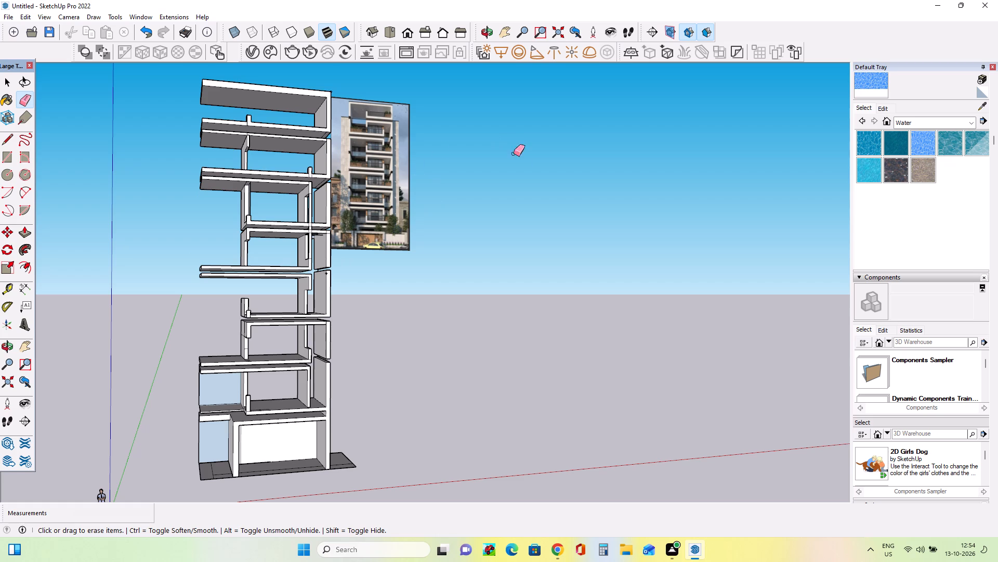
middle_click_drag(233, 152, 266, 249)
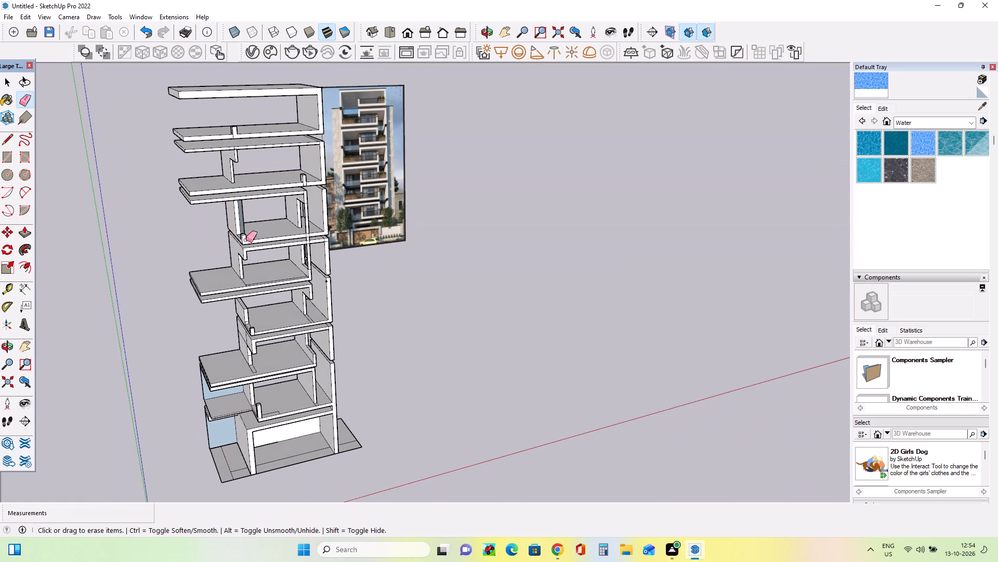
Push the underside of the roof slab up about 9 9/16" to thin the slab.
middle_click_drag(214, 126, 229, 99)
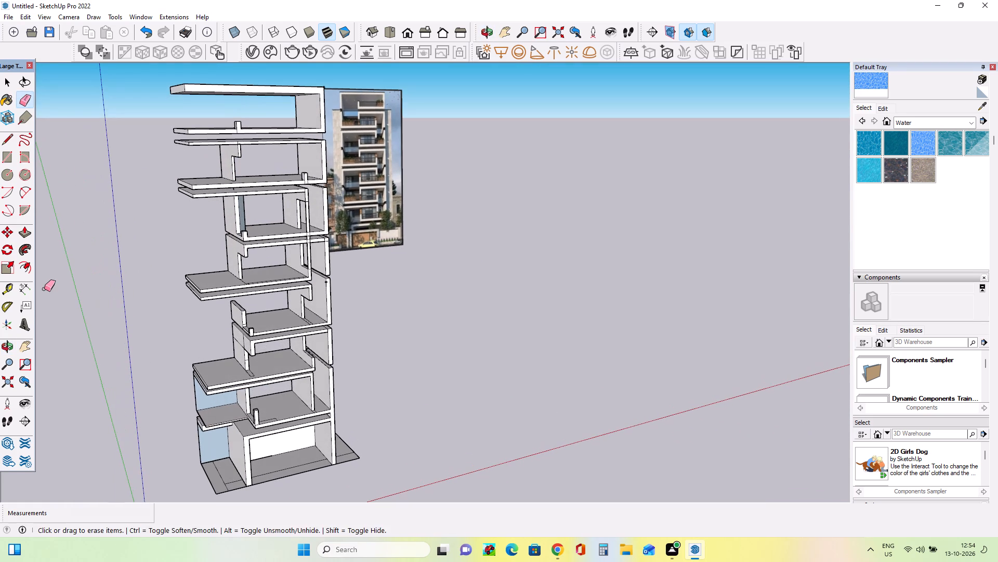
left_click(19, 233)
middle_click_drag(282, 118, 299, 59)
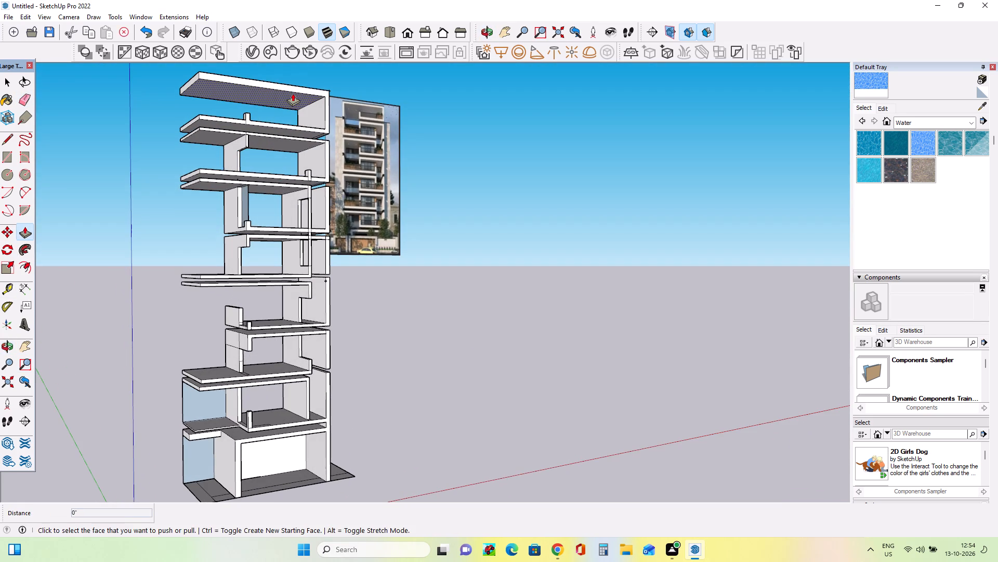
left_click(293, 94)
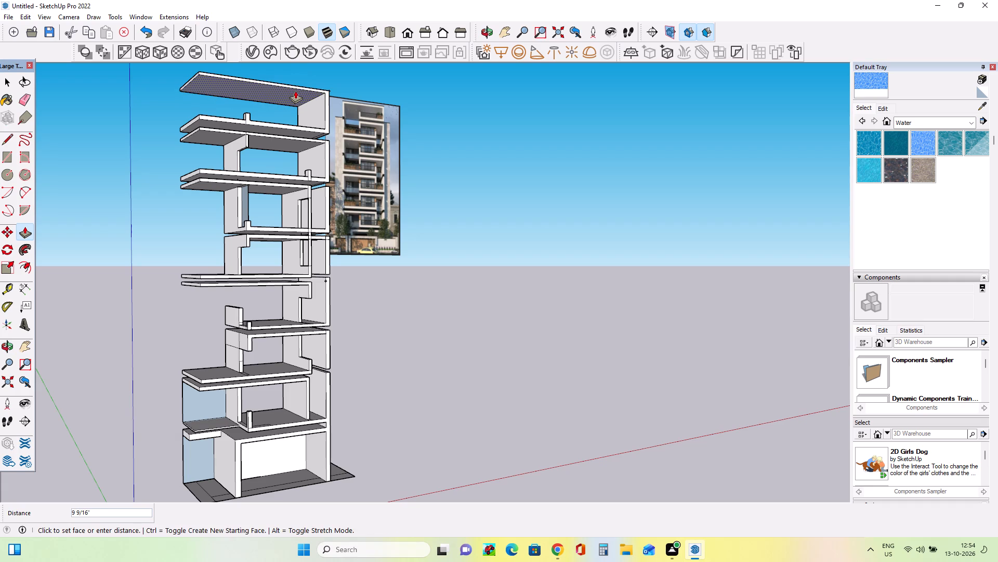
left_click(295, 91)
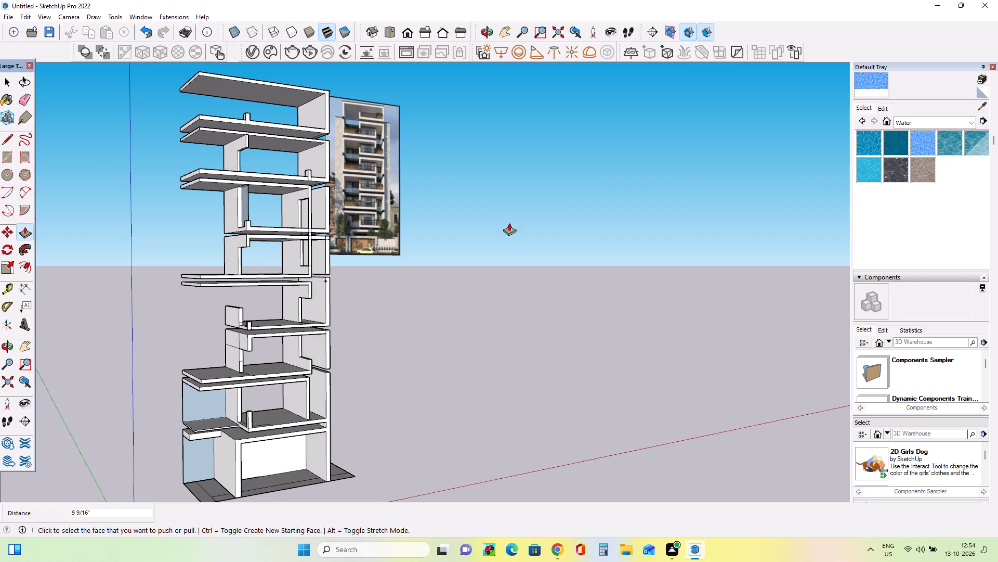
Examine the building's middle and lower floors beside the reference photo.
middle_click_drag(349, 157, 339, 228)
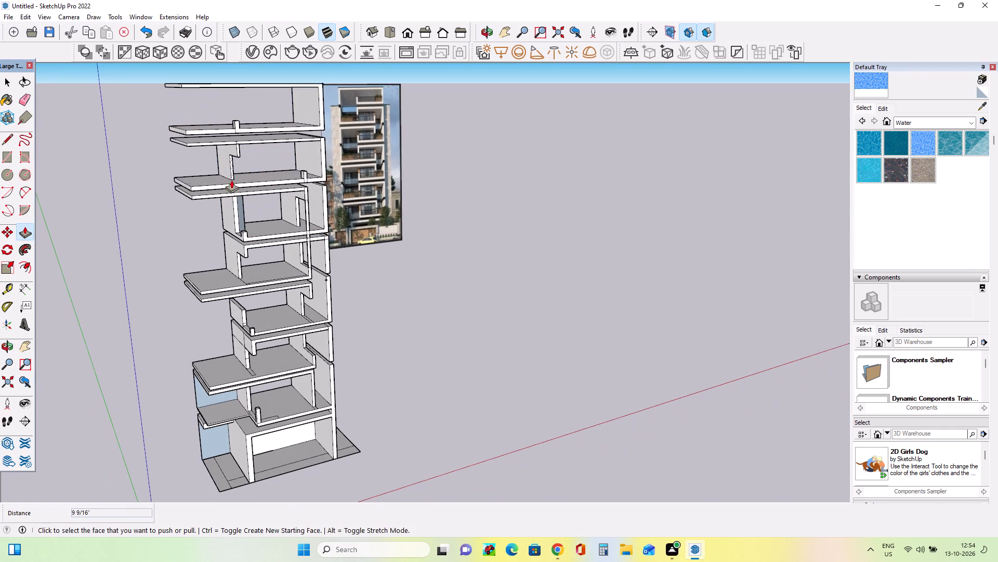
middle_click_drag(235, 183, 294, 199)
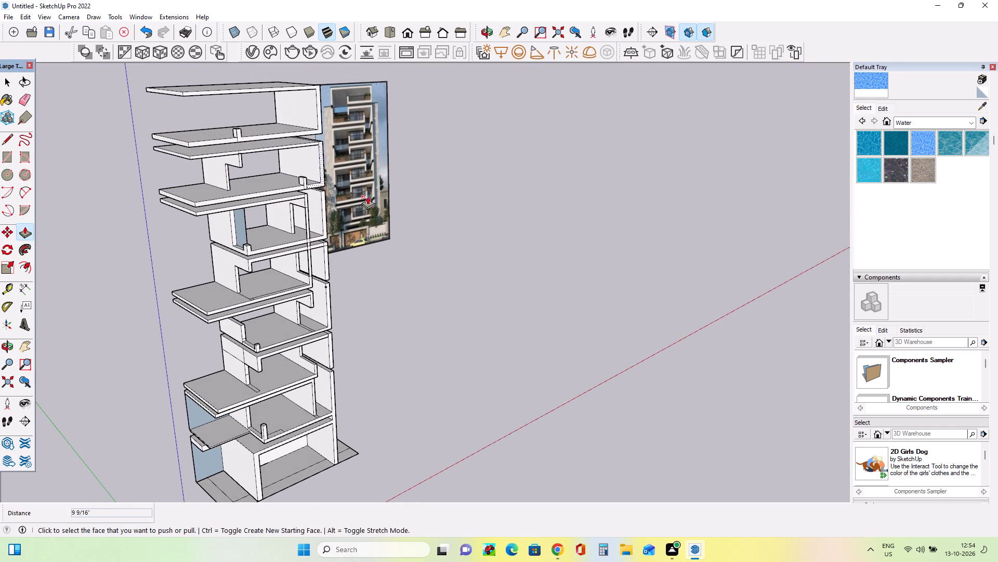
scroll(324, 205, "up", 2)
middle_click_drag(391, 240, 278, 230)
scroll(364, 202, "up", 3)
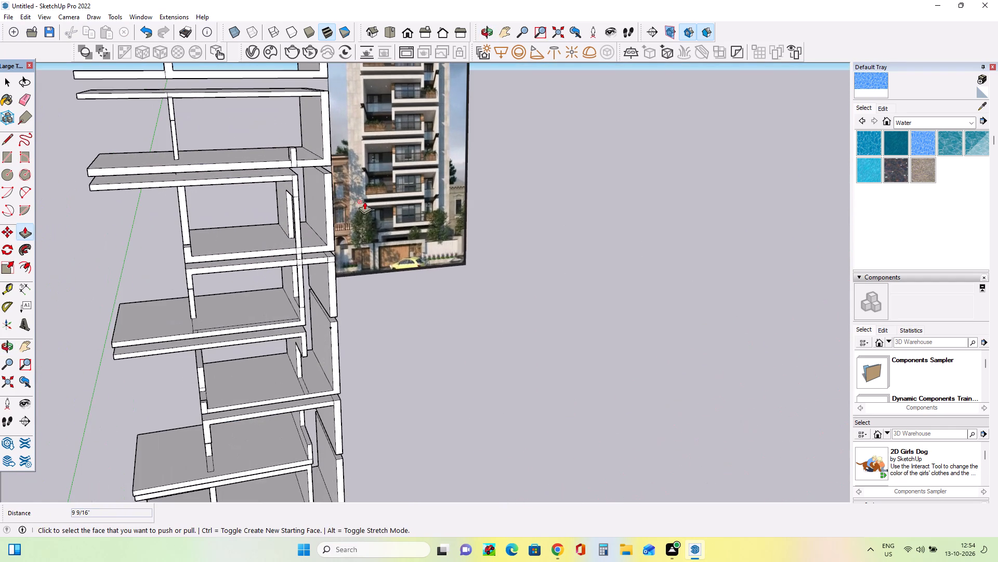
left_click(20, 344)
left_click_drag(125, 341, 129, 297)
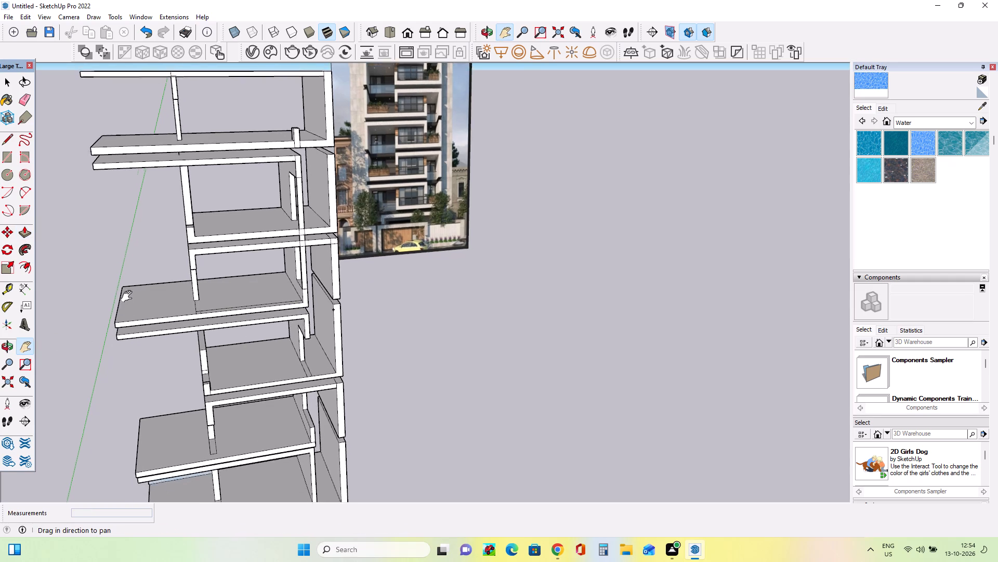
left_click_drag(129, 297, 134, 267)
scroll(218, 313, "down", 3)
middle_click_drag(231, 354, 227, 287)
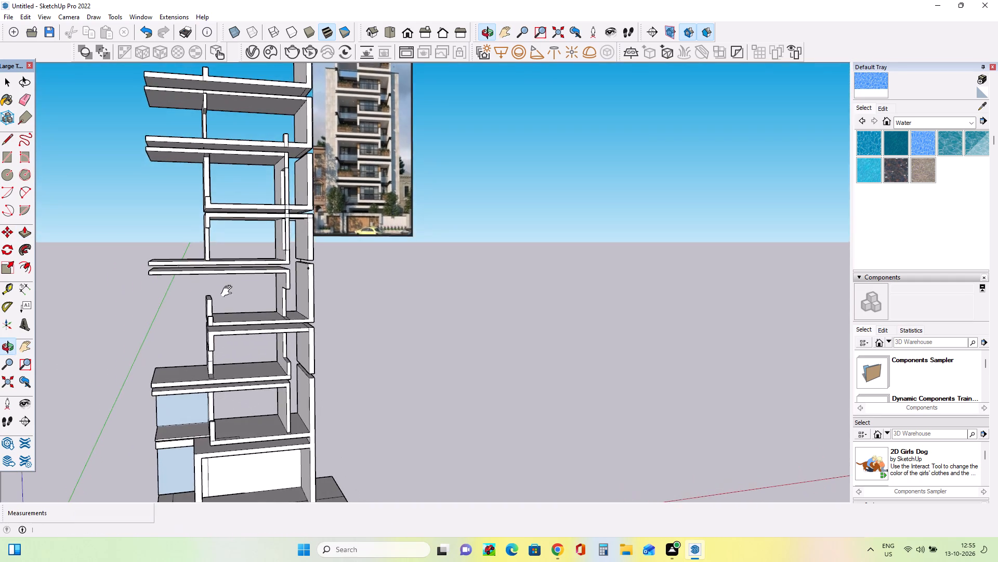
left_click_drag(214, 369, 218, 308)
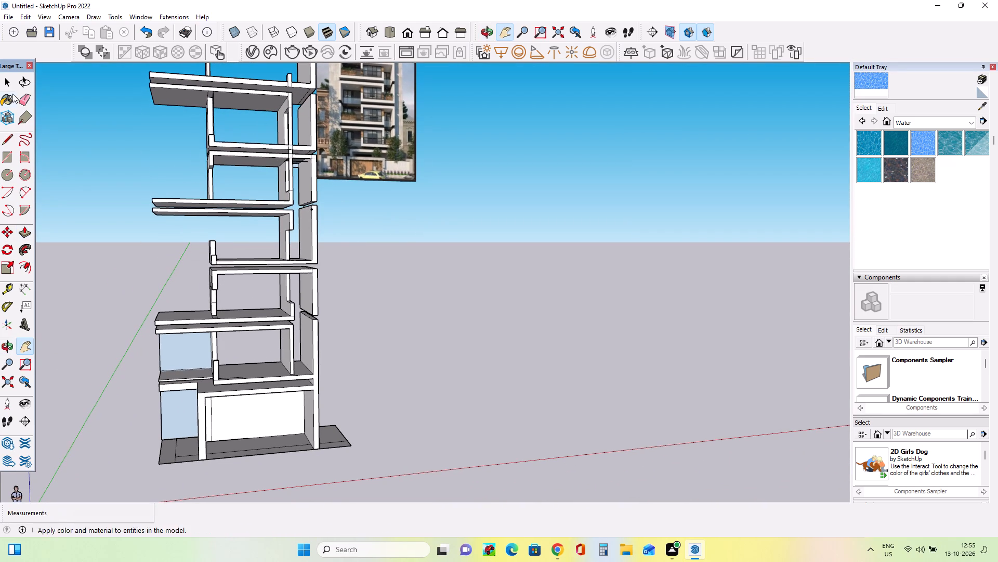
Move the reference photo about 71' to the opposite side of the building, beside the lower floors, and nudge it about 8 7/8".
left_click(8, 228)
left_click_drag(376, 150, 388, 204)
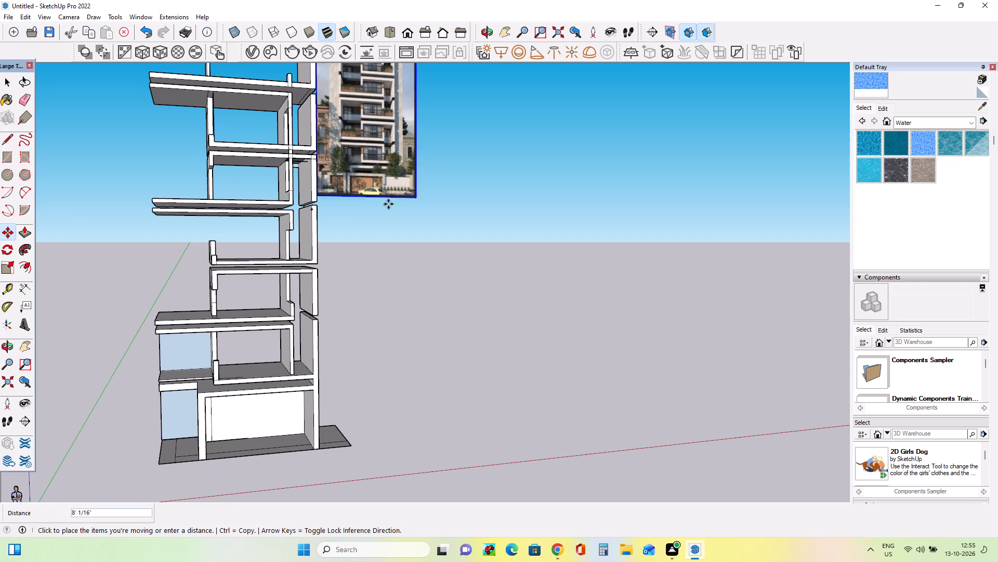
left_click_drag(388, 204, 94, 348)
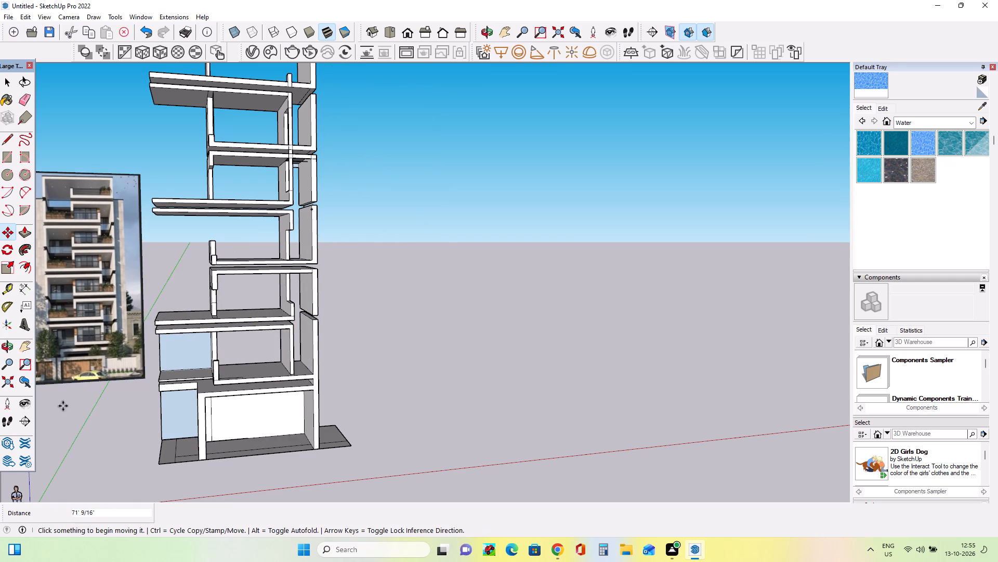
left_click(87, 352)
left_click(91, 357)
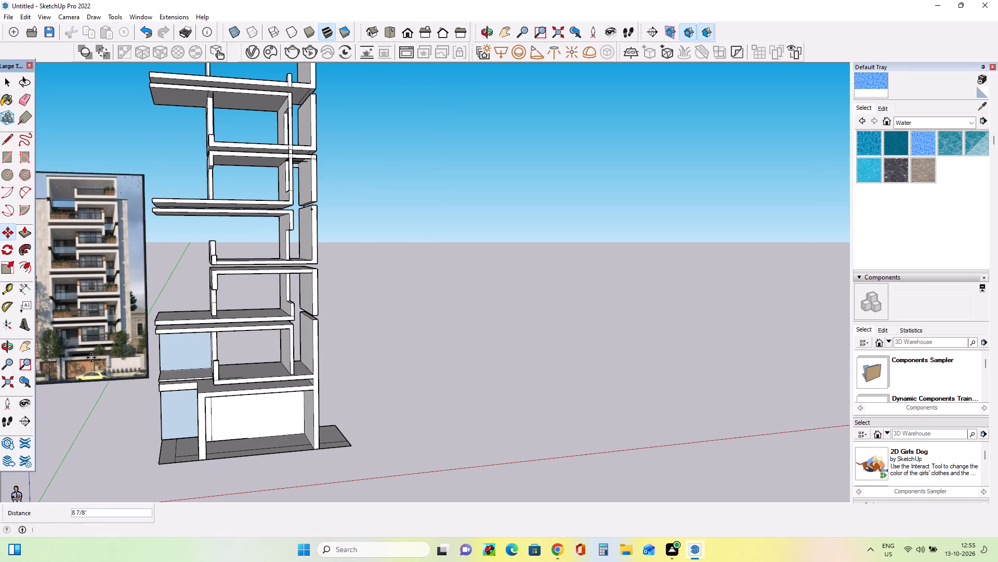
Compare the modelled lower floors with the relocated reference photo.
left_click(20, 350)
left_click_drag(100, 343, 205, 331)
scroll(167, 347, "up", 1)
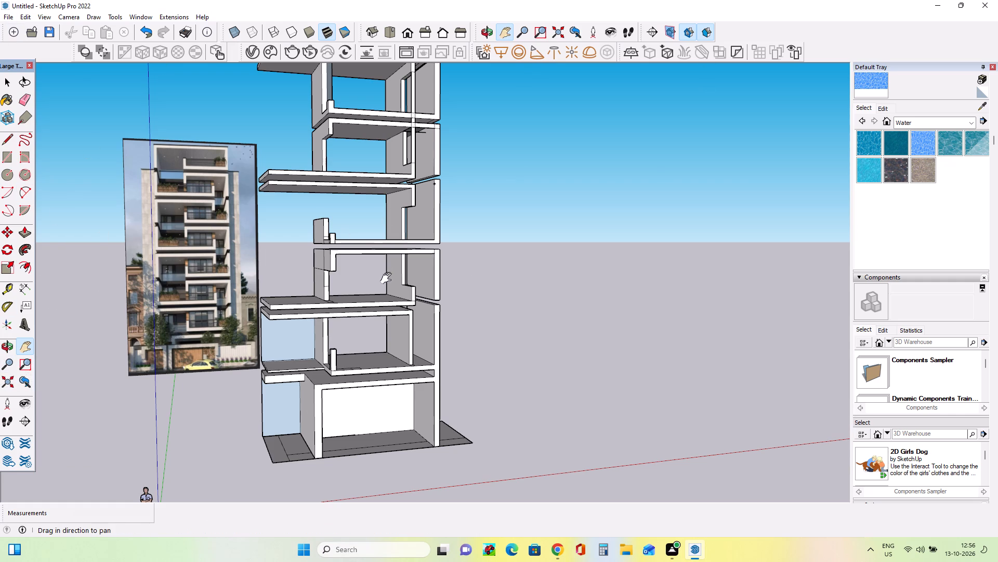
middle_click_drag(495, 301, 426, 309)
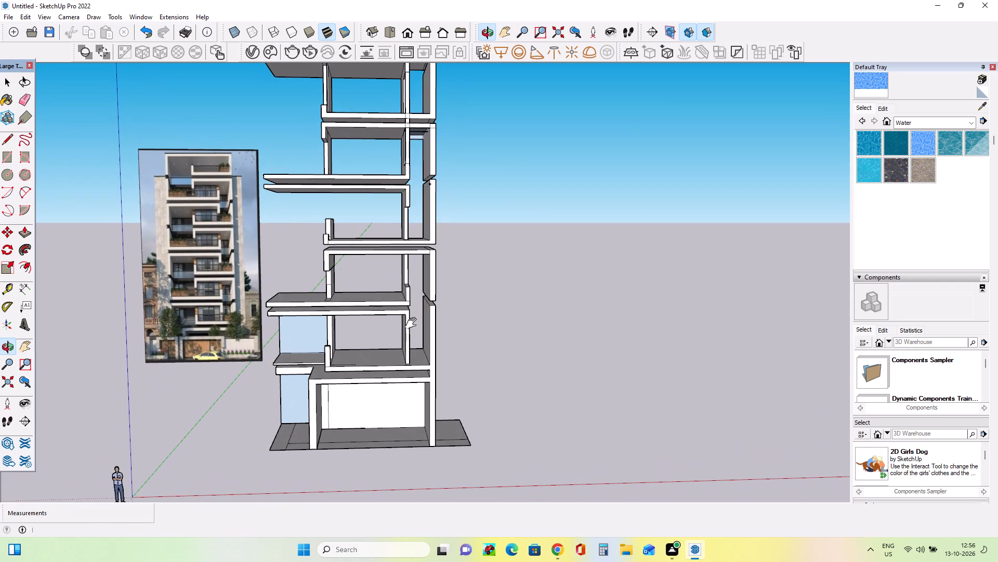
scroll(275, 314, "up", 3)
middle_click_drag(265, 359, 307, 345)
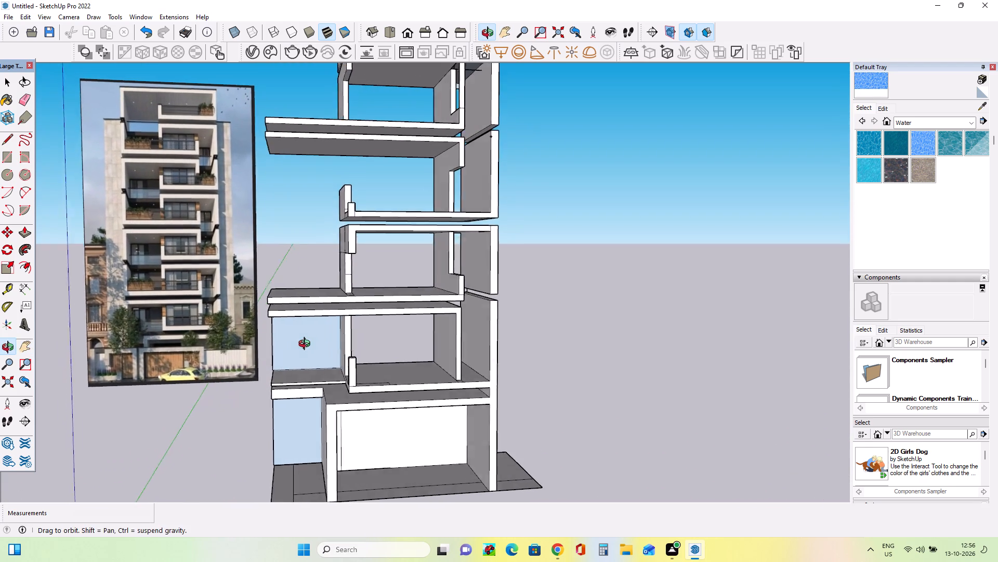
middle_click_drag(307, 345, 317, 341)
left_click_drag(192, 369, 225, 306)
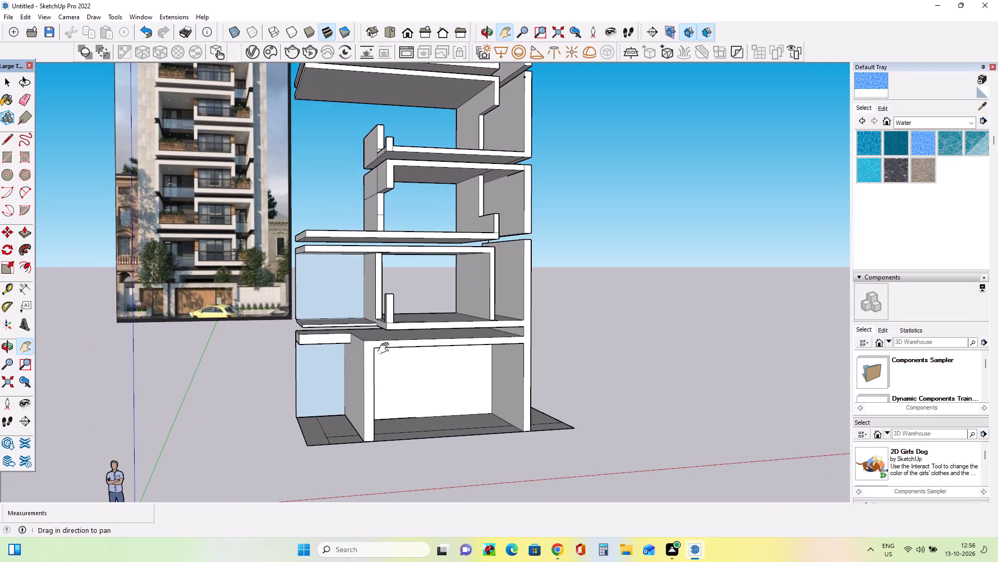
Examine the lower balconies, railings and entrance level in the reference photo up close against the modelled slabs.
scroll(386, 347, "up", 3)
scroll(97, 220, "up", 5)
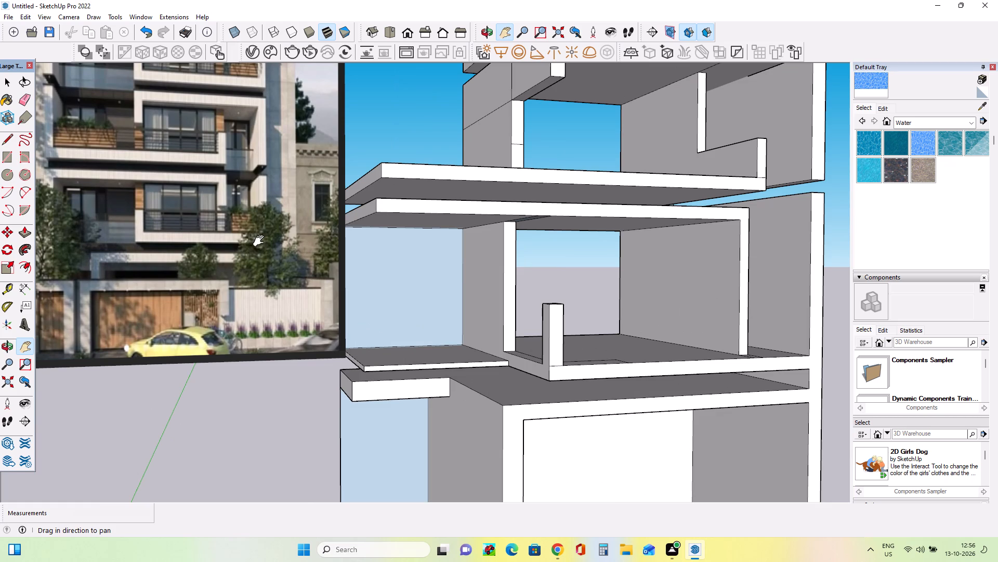
middle_click(147, 223)
scroll(97, 230, "up", 1)
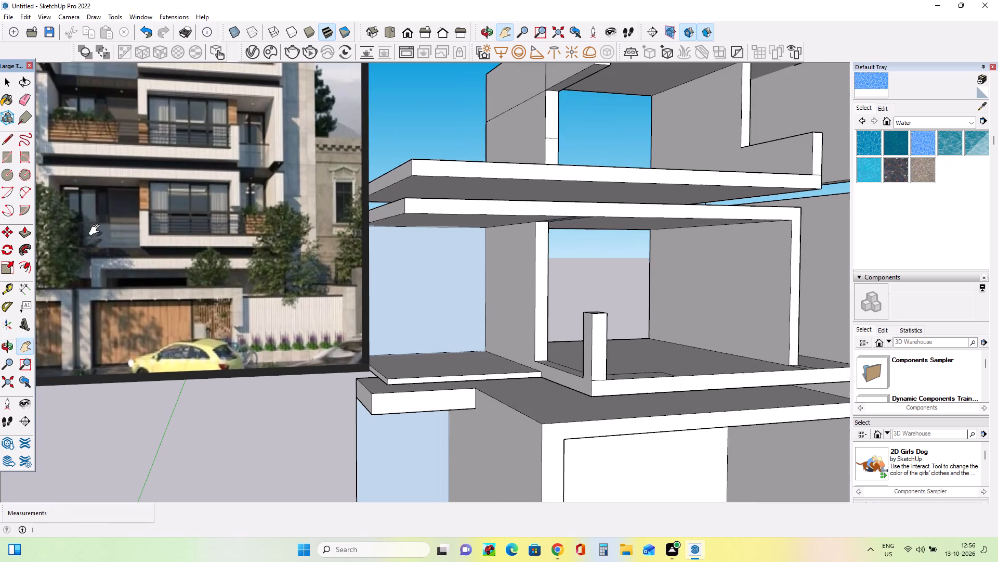
middle_click_drag(98, 231, 111, 239)
middle_click_drag(113, 245, 108, 259)
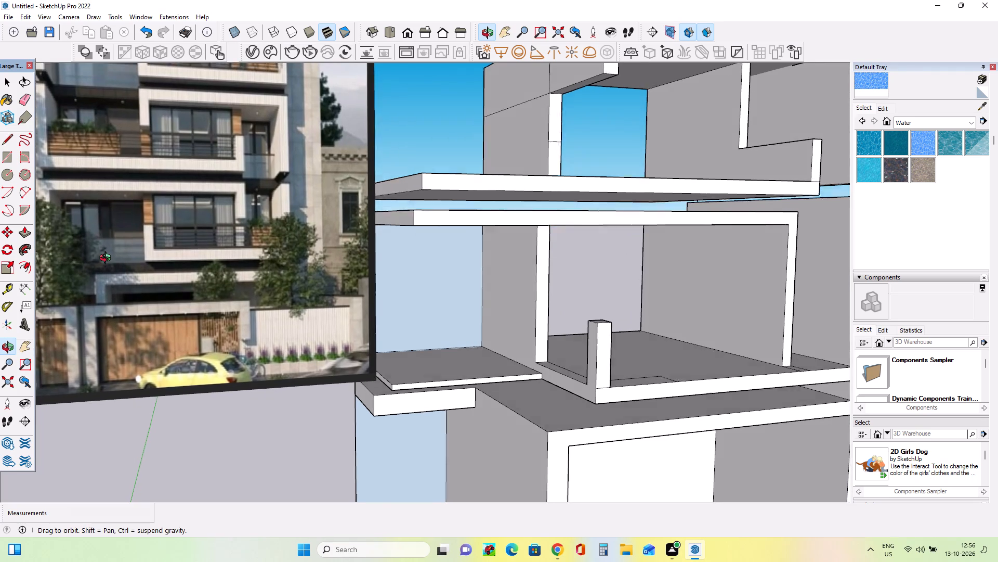
middle_click_drag(108, 259, 95, 256)
scroll(95, 256, "down", 2)
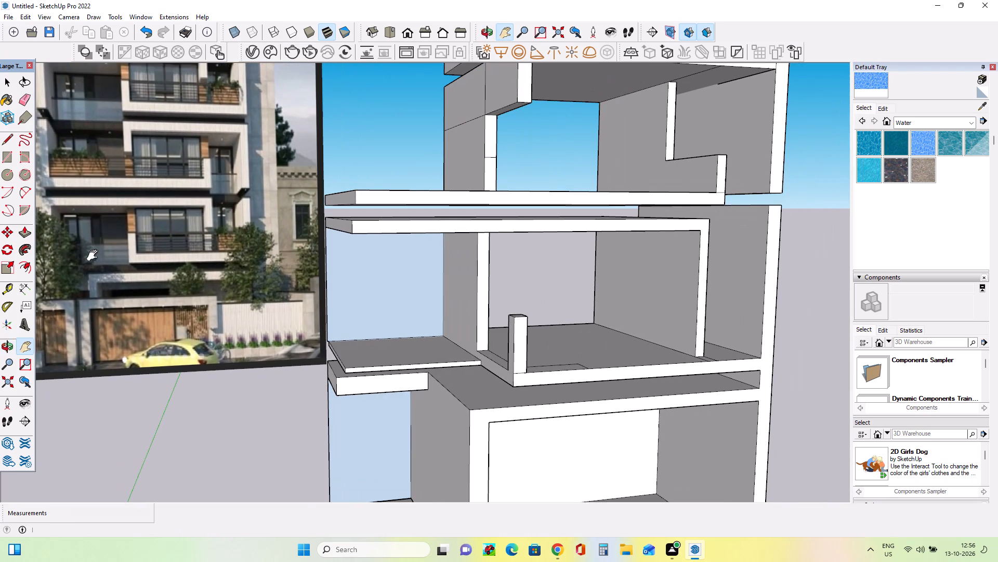
middle_click_drag(136, 247, 171, 245)
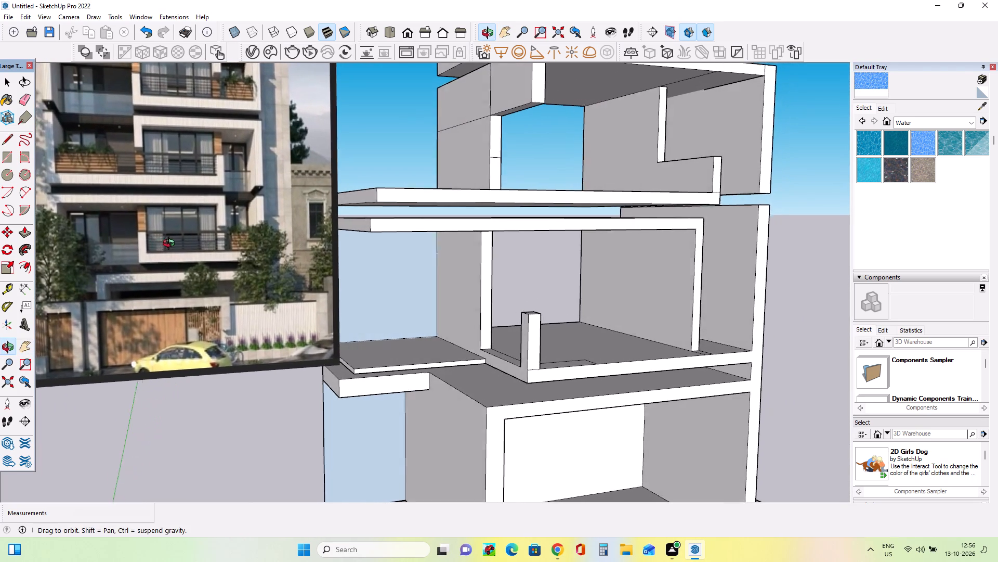
middle_click_drag(171, 245, 165, 244)
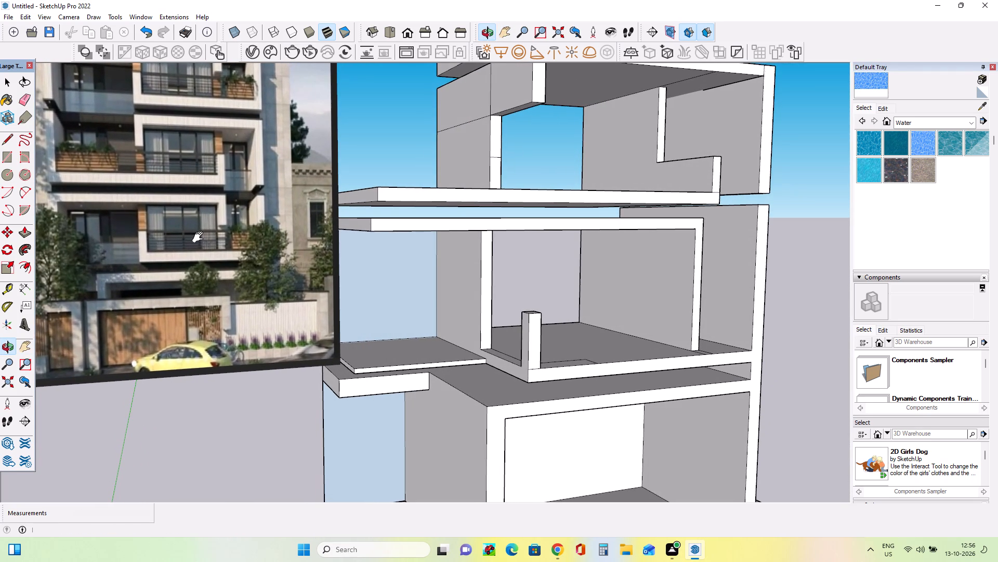
middle_click_drag(225, 245, 225, 232)
scroll(76, 191, "up", 3)
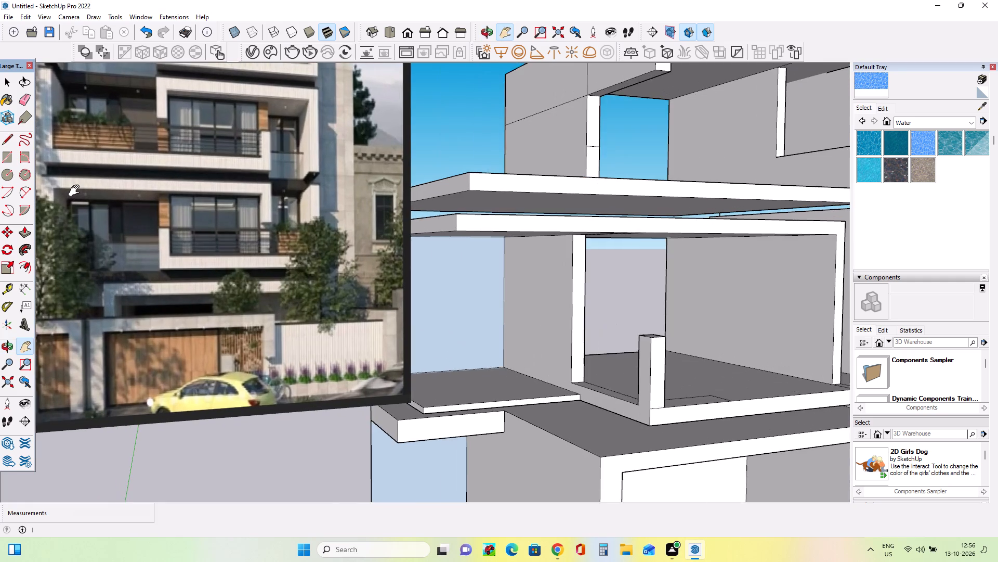
scroll(80, 193, "up", 1)
scroll(82, 193, "down", 3)
scroll(41, 77, "up", 5)
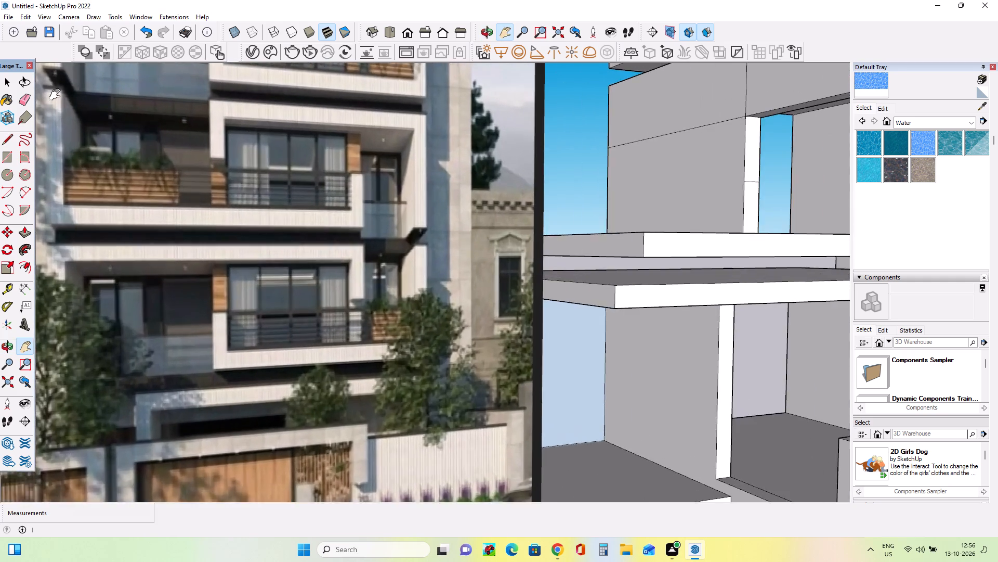
Examine the two lowest balconies and the entrance canopy in the reference photo up close.
scroll(57, 95, "up", 2)
scroll(57, 95, "down", 1)
scroll(57, 95, "up", 5)
scroll(59, 97, "down", 5)
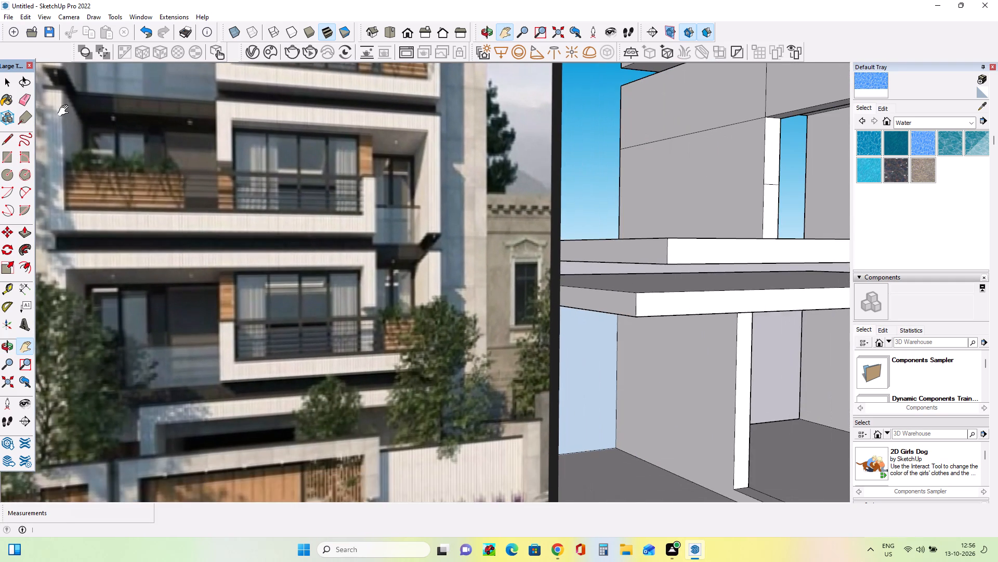
scroll(69, 119, "down", 3)
middle_click_drag(207, 343, 223, 307)
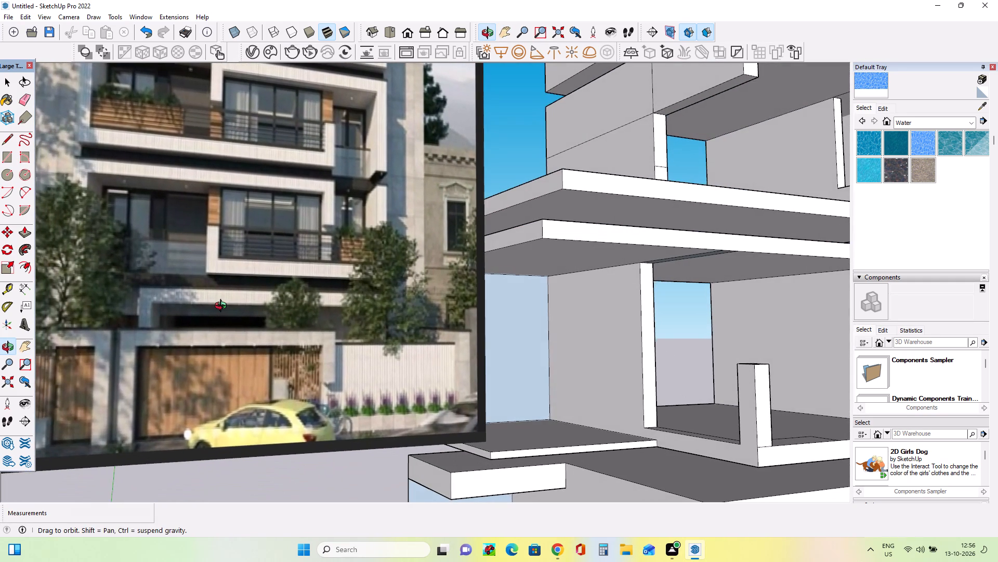
middle_click_drag(223, 307, 222, 318)
scroll(179, 311, "up", 3)
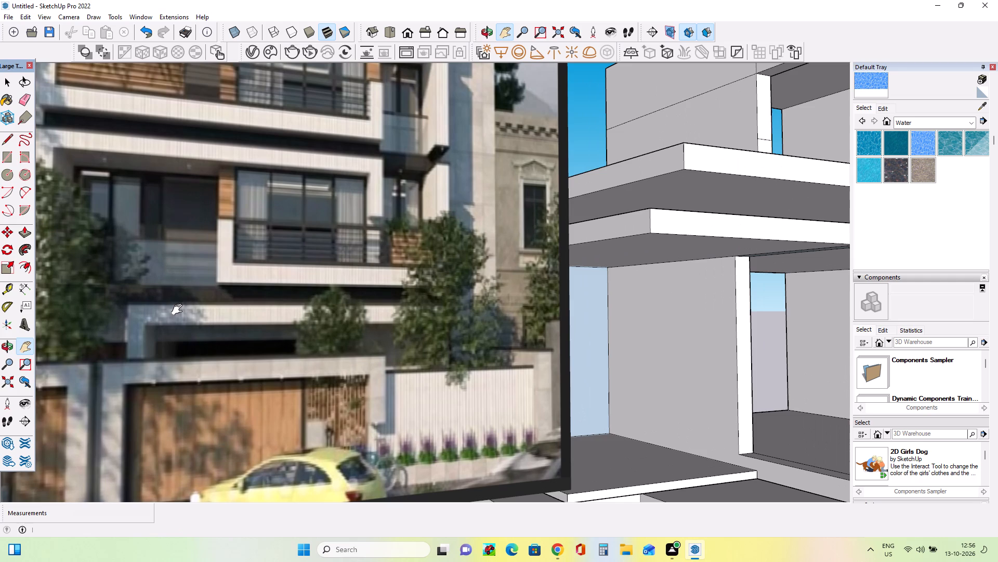
middle_click(181, 312)
scroll(182, 314, "down", 6)
Compare the modelled lower-floor slabs, walls and parapets with the reference photo from several angles.
middle_click_drag(426, 388, 415, 429)
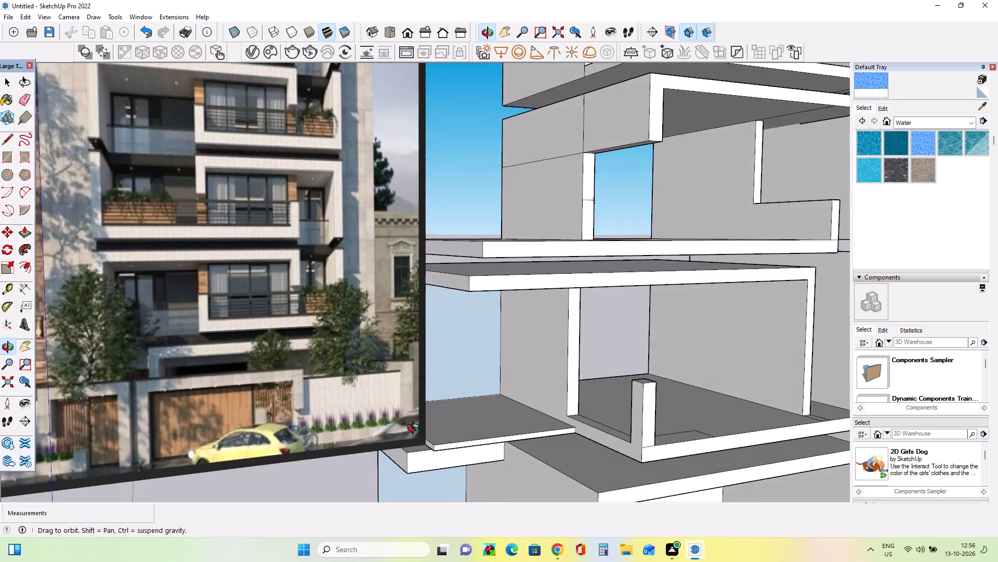
middle_click_drag(415, 429, 409, 439)
middle_click_drag(452, 392, 395, 406)
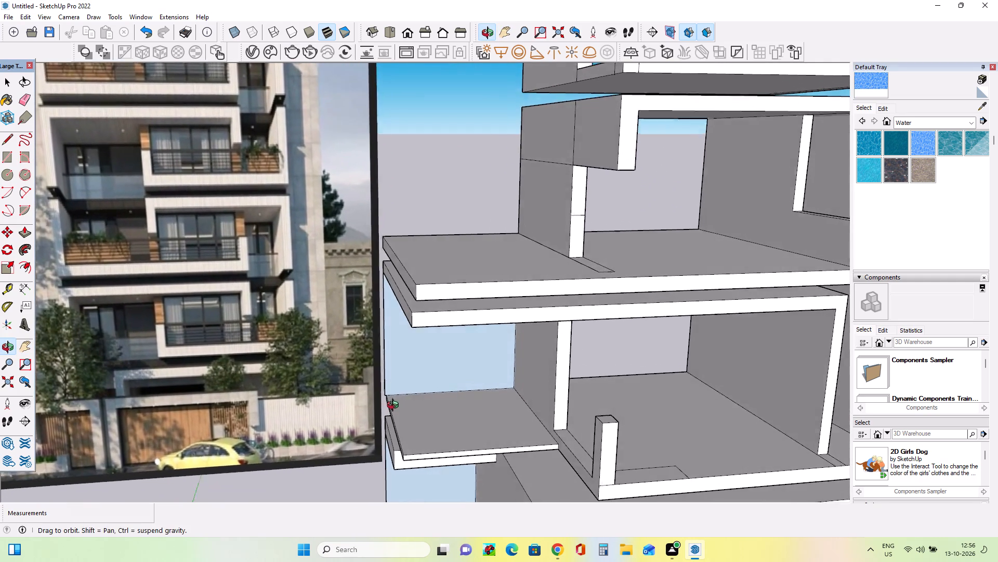
middle_click_drag(395, 406, 395, 406)
scroll(415, 399, "down", 2)
scroll(186, 286, "up", 1)
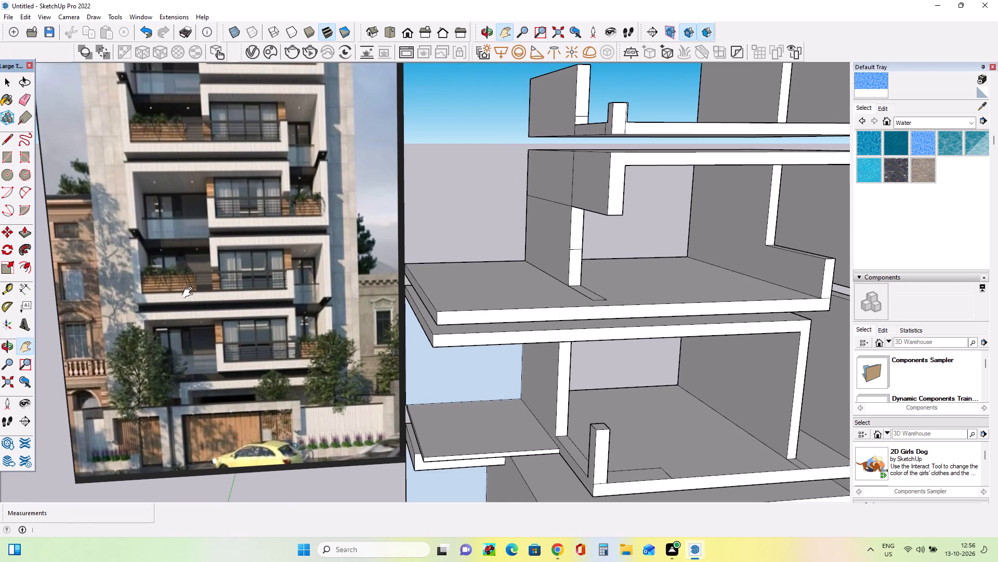
middle_click_drag(210, 343, 260, 285)
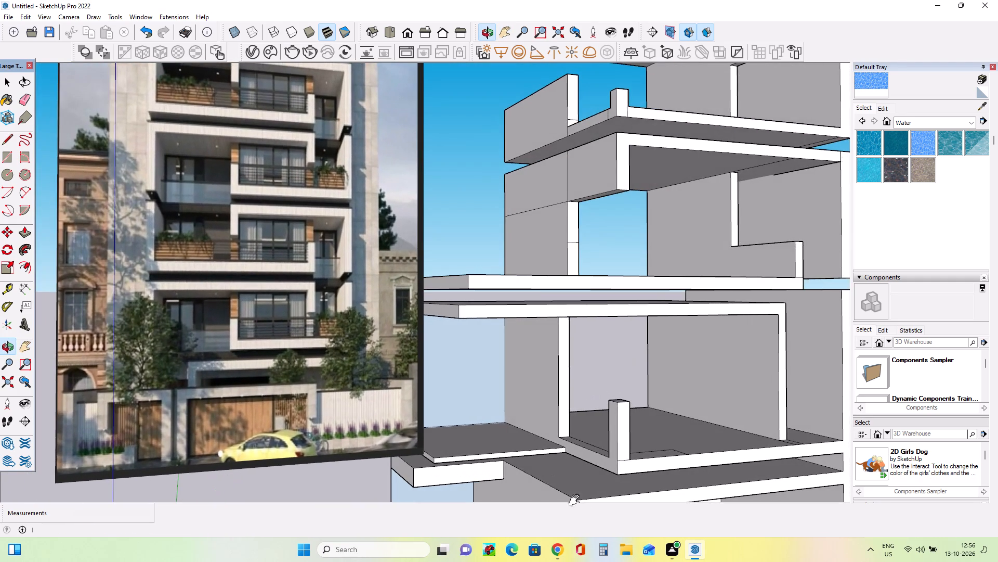
middle_click_drag(564, 488, 463, 448)
middle_click_drag(481, 475, 497, 497)
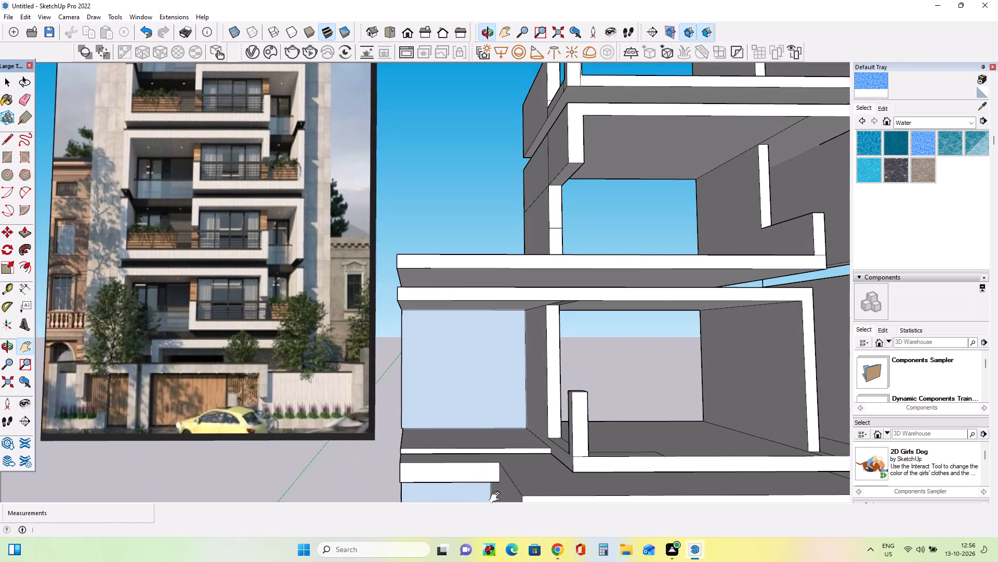
middle_click_drag(483, 432, 503, 477)
middle_click_drag(479, 400, 515, 450)
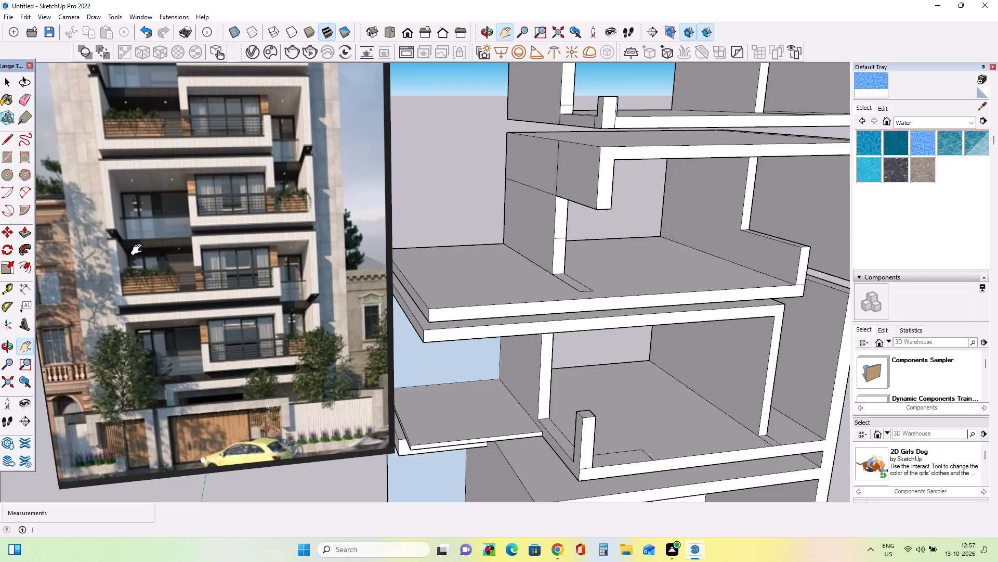
middle_click_drag(347, 226, 383, 239)
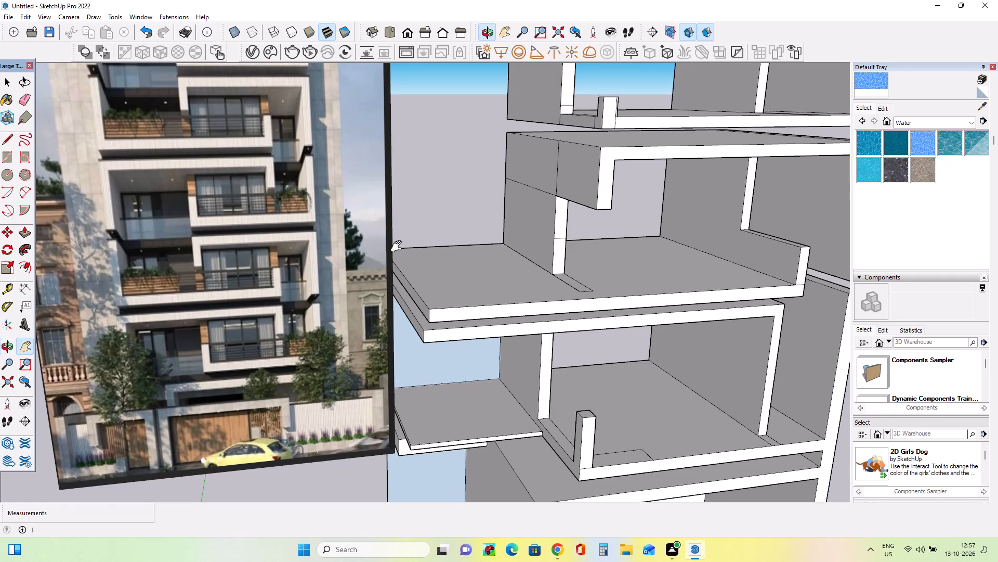
middle_click_drag(399, 247, 423, 210)
middle_click(423, 210)
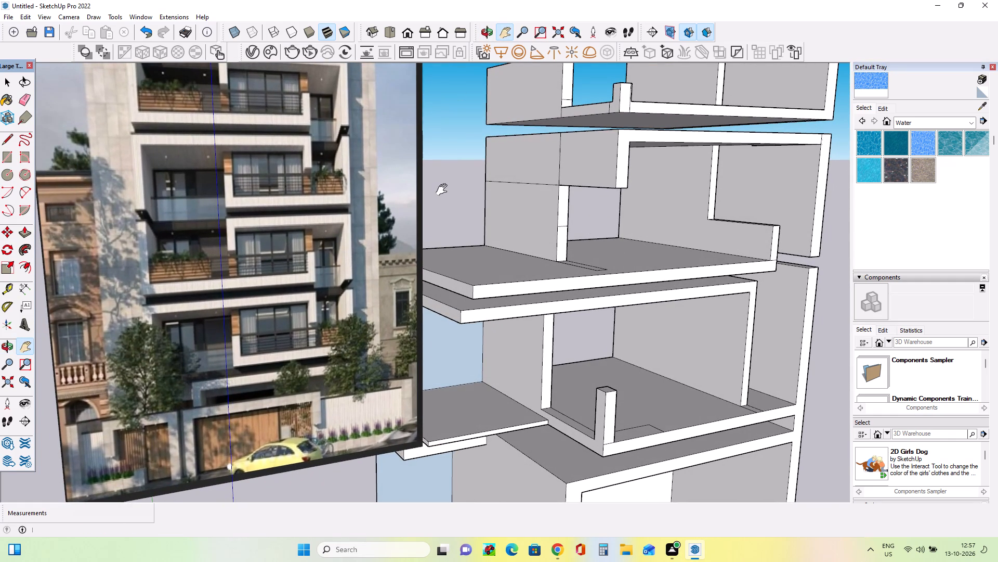
middle_click_drag(456, 296, 460, 283)
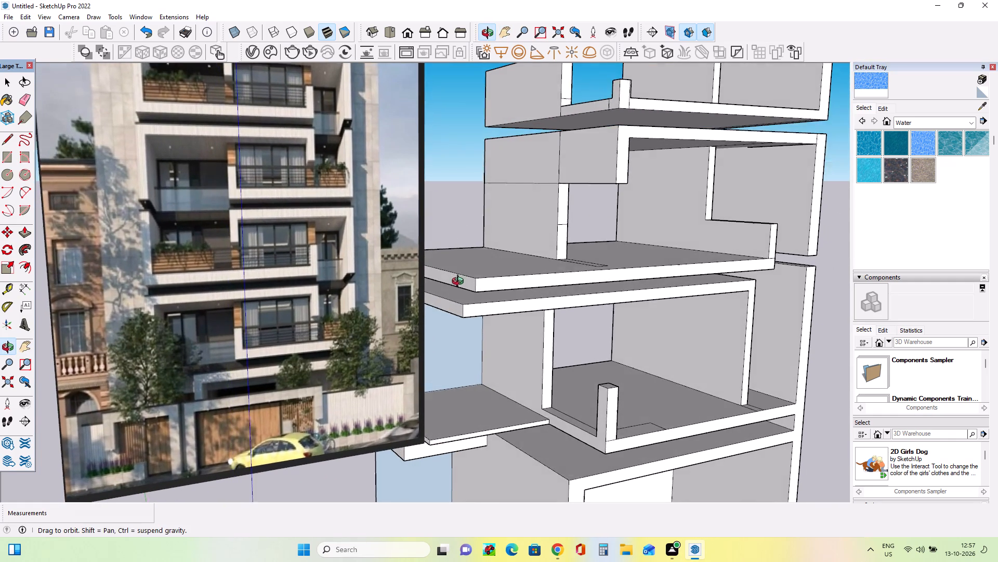
middle_click_drag(460, 283, 467, 274)
Study the recessed side balconies, glass railing and garage entrance level in the reference photo at close range.
scroll(195, 354, "up", 5)
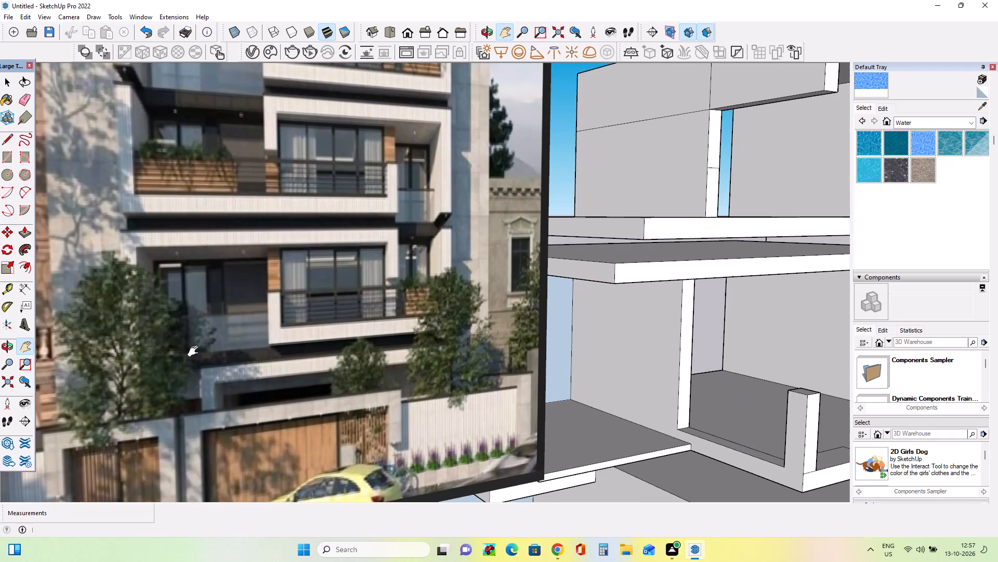
middle_click_drag(195, 351, 222, 326)
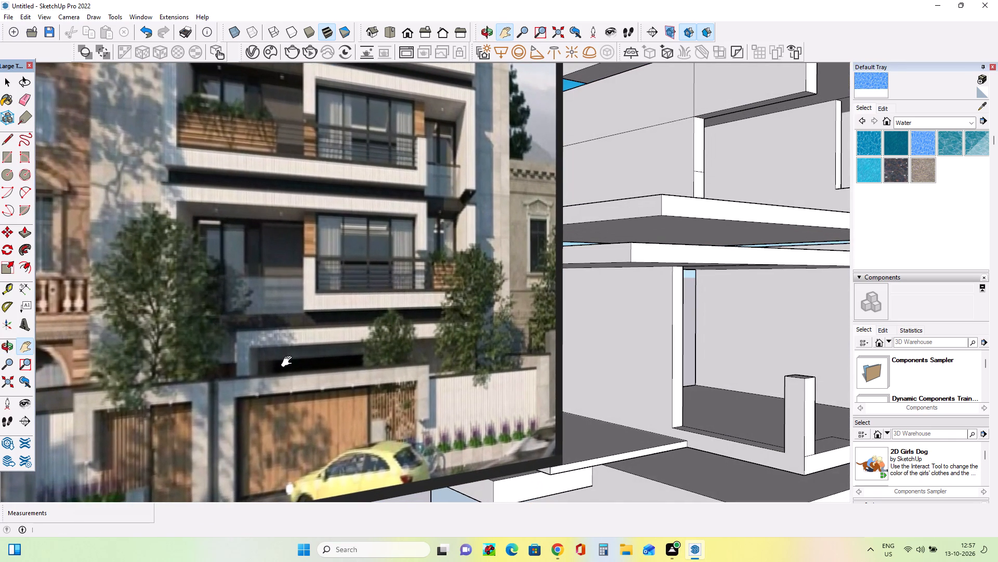
middle_click_drag(297, 296, 269, 300)
middle_click_drag(263, 302, 242, 311)
middle_click_drag(237, 314, 212, 320)
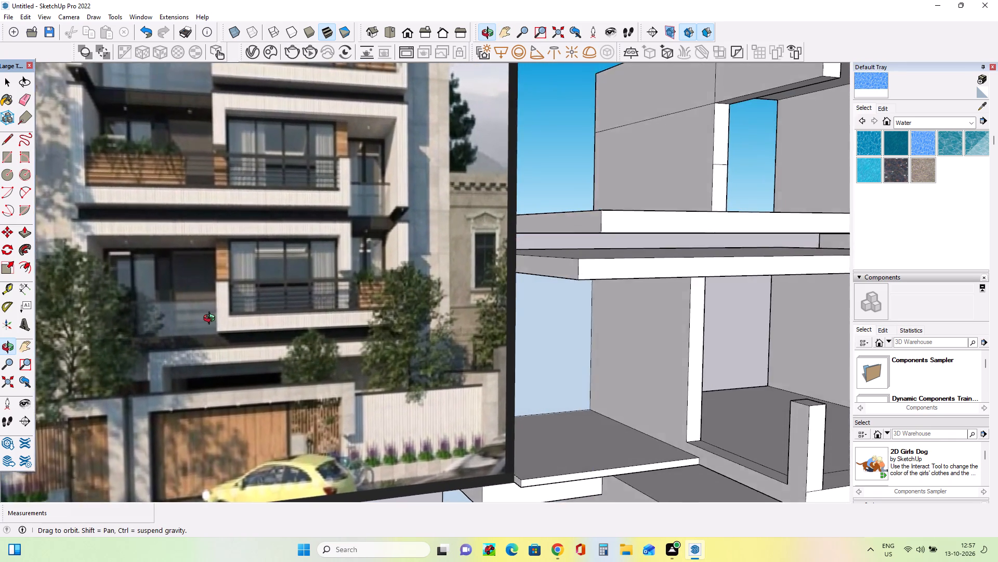
middle_click_drag(212, 320, 195, 348)
middle_click(195, 348)
middle_click(195, 348)
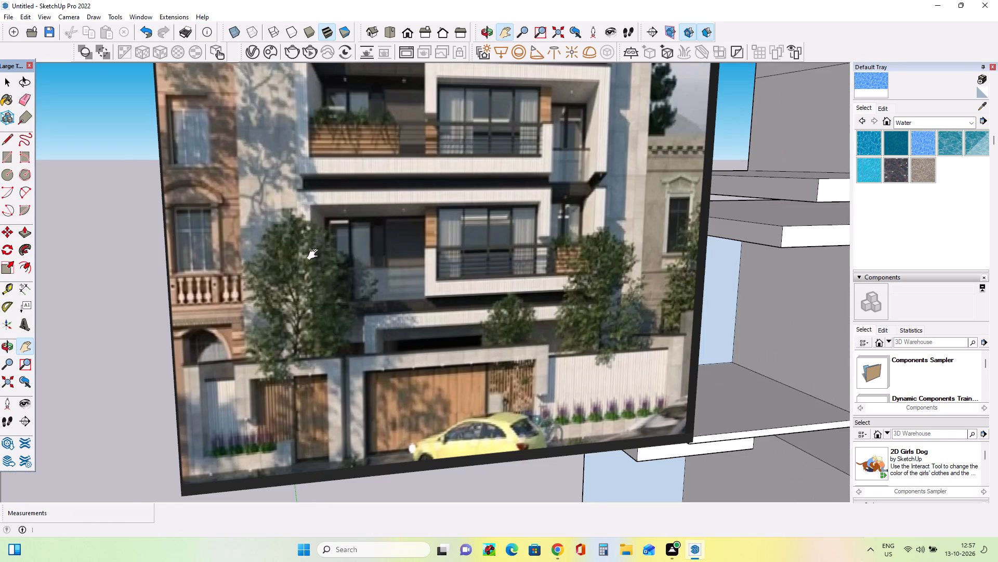
scroll(337, 181, "up", 3)
scroll(335, 193, "down", 7)
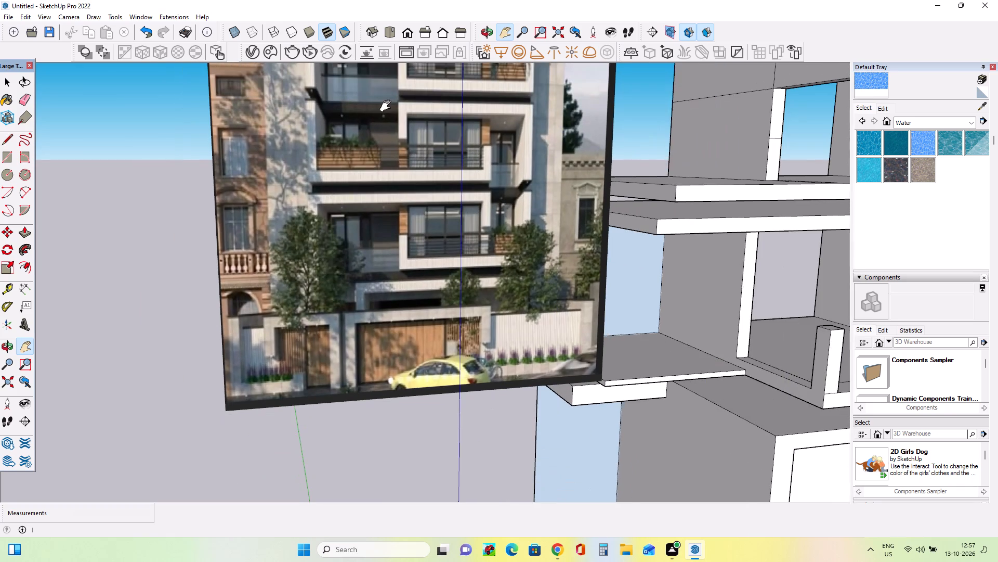
scroll(380, 122, "up", 6)
middle_click_drag(377, 153, 367, 163)
scroll(296, 180, "down", 10)
Examine the modelled ground floor and first-floor side balcony slabs against the lower storeys in the reference photo.
left_click_drag(302, 203, 186, 245)
middle_click_drag(493, 334, 500, 313)
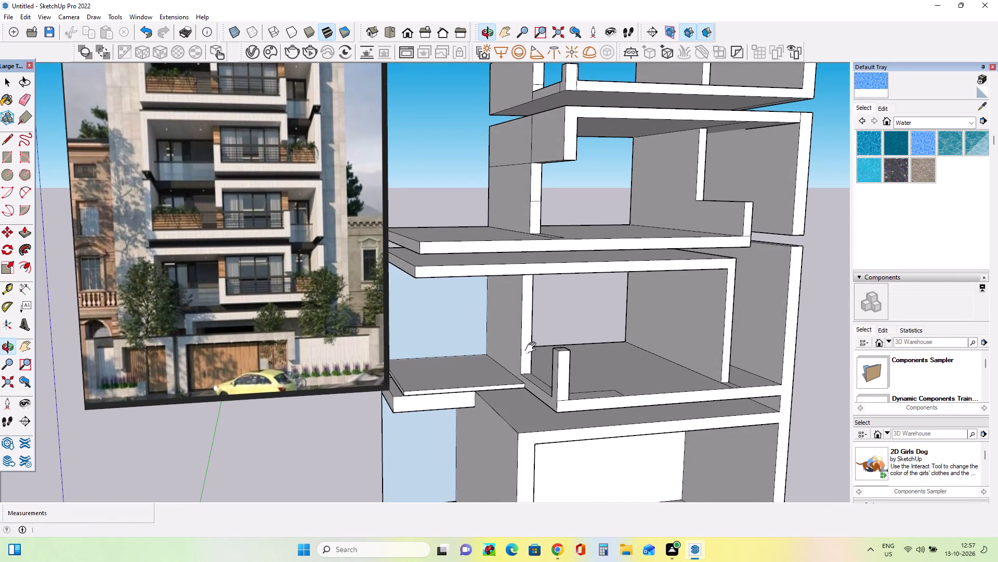
middle_click(468, 385)
middle_click_drag(468, 385, 452, 399)
middle_click(452, 399)
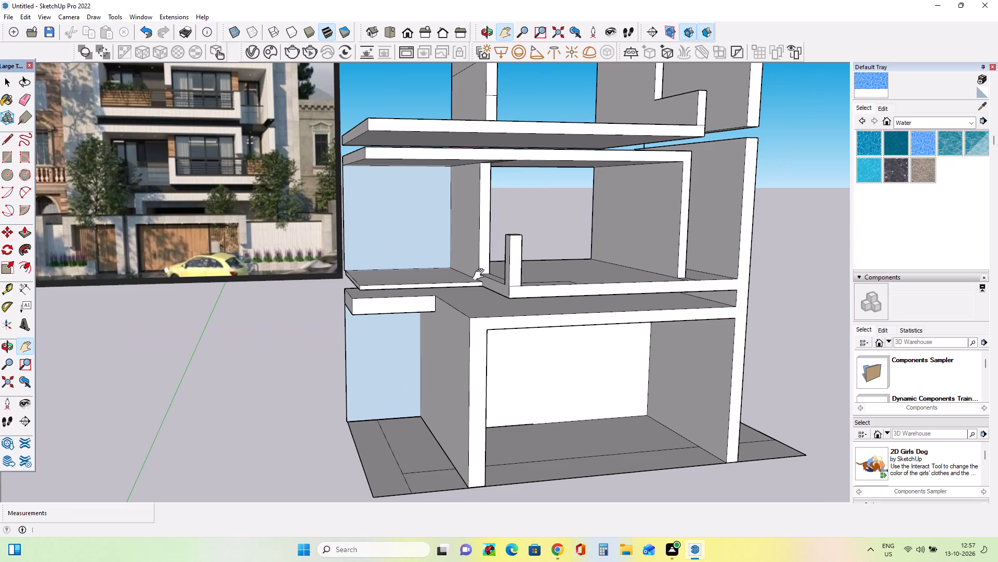
left_click_drag(481, 275, 494, 334)
middle_click_drag(513, 337, 494, 342)
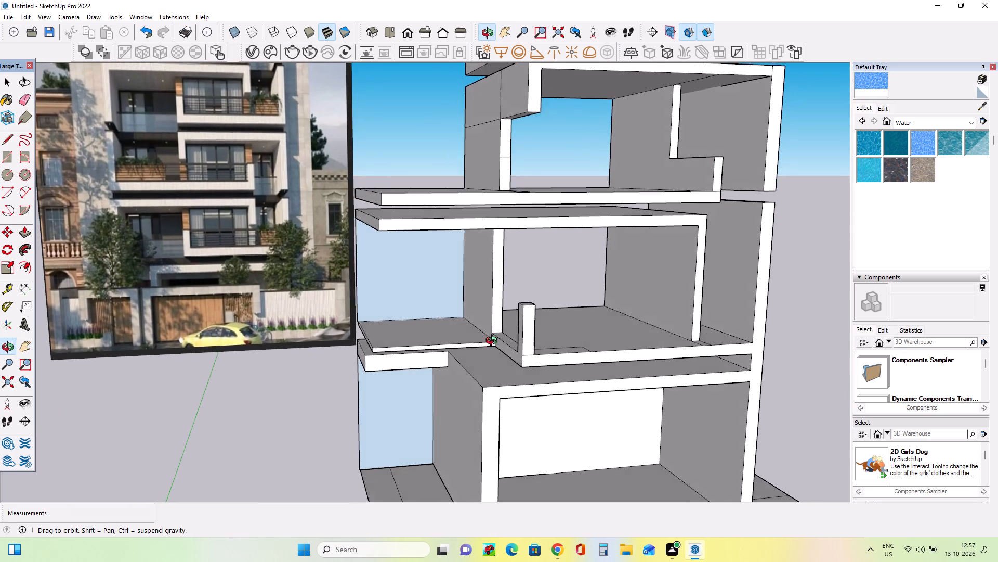
middle_click_drag(494, 342, 484, 352)
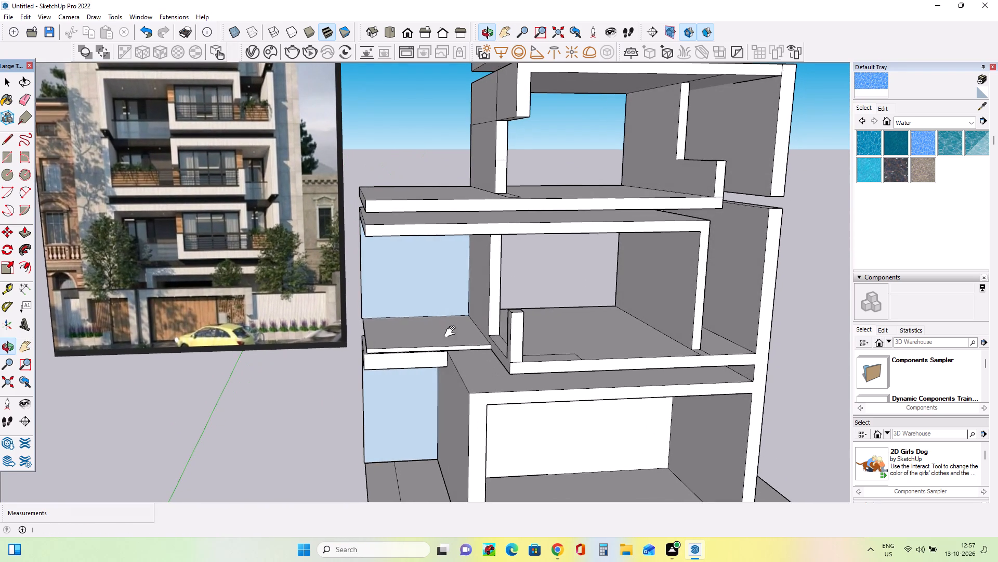
middle_click_drag(521, 247, 529, 252)
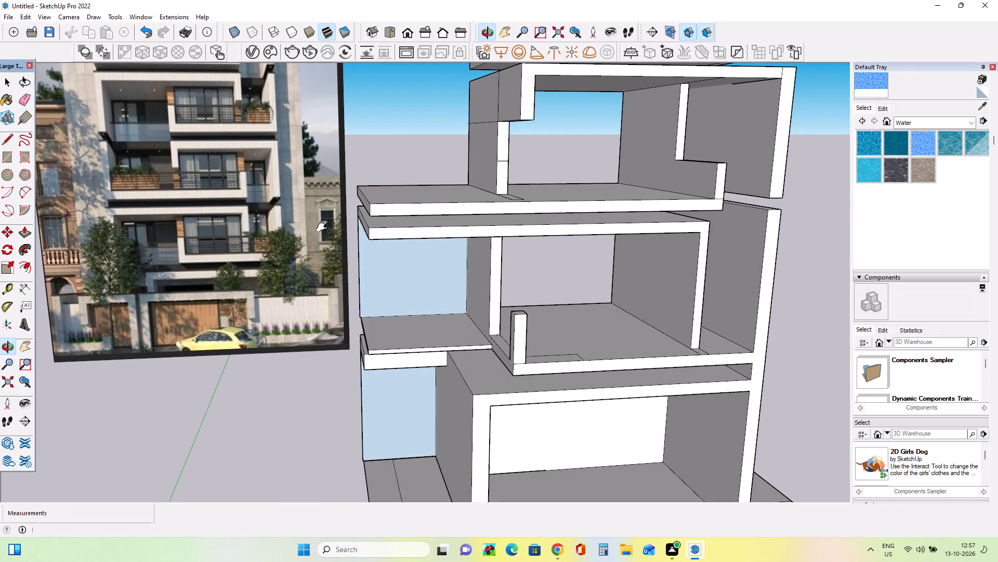
middle_click_drag(329, 225, 337, 235)
middle_click_drag(369, 237, 374, 243)
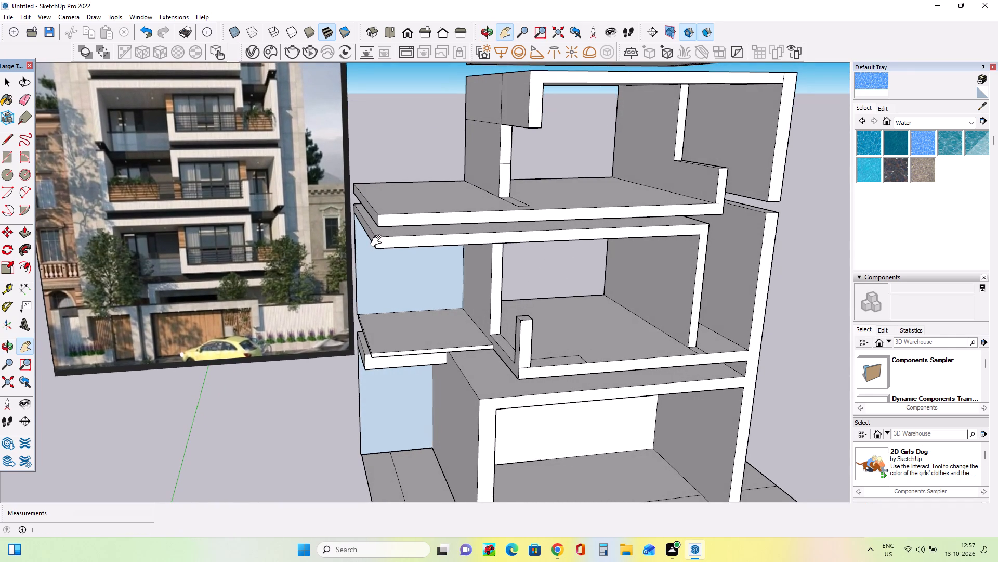
scroll(378, 241, "down", 1)
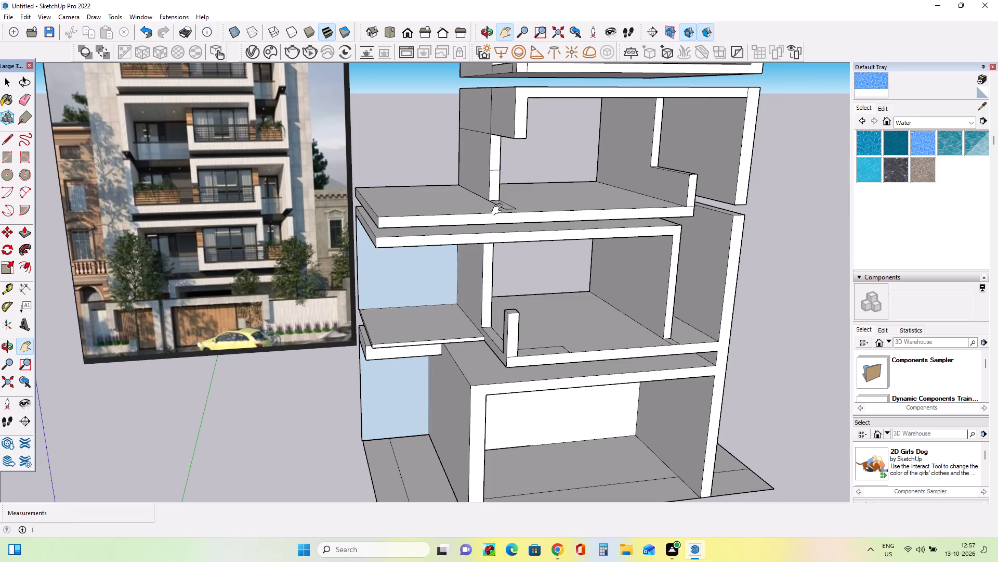
middle_click_drag(502, 218, 513, 238)
scroll(511, 238, "down", 3)
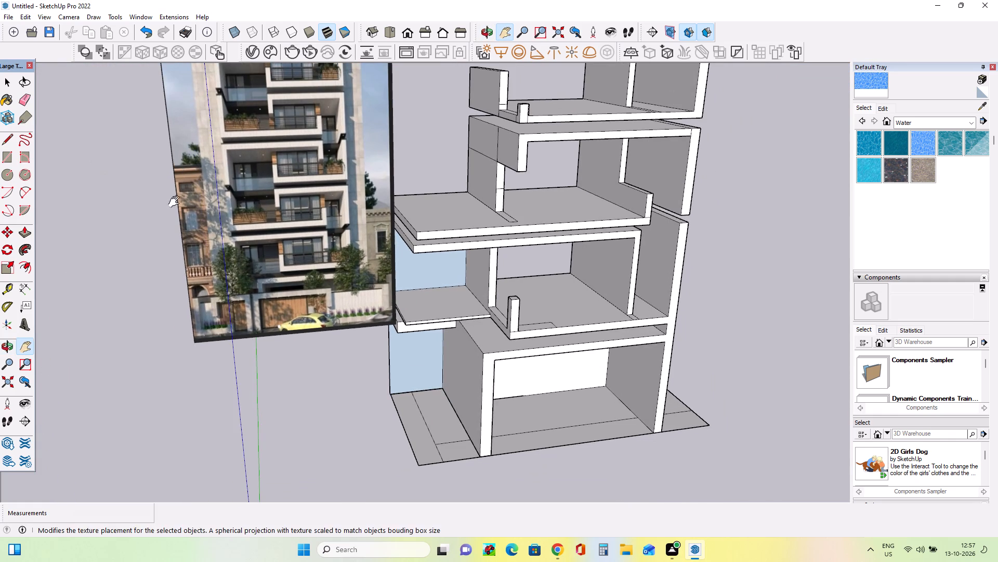
Move the reference photo about 6' 7 9/16" away from the building's side.
left_click(3, 234)
left_click_drag(218, 218, 166, 233)
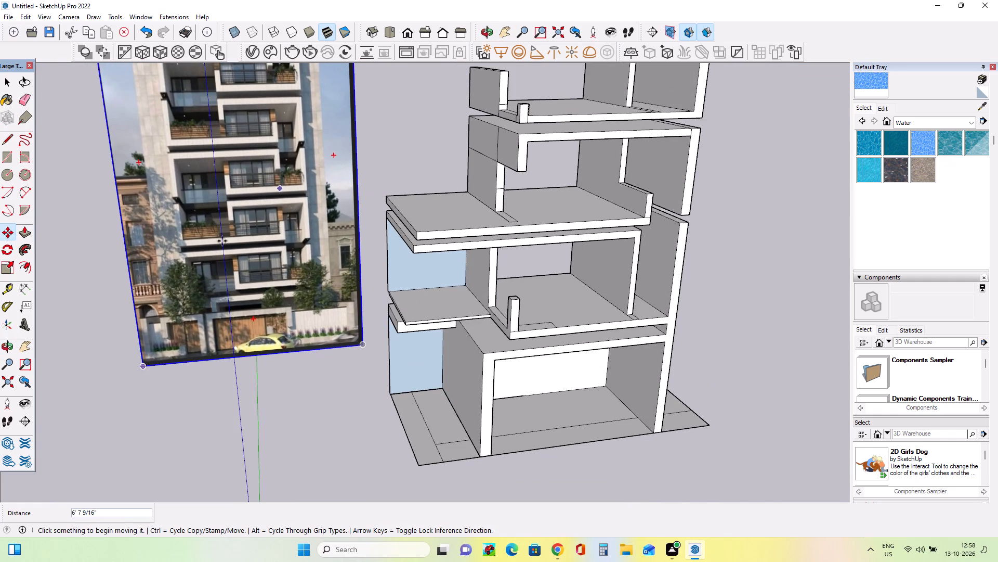
Inspect the side balcony bay above the ground floor, including its floor, ceiling slab and back face, from several angles.
middle_click(439, 259)
middle_click_drag(439, 259, 438, 250)
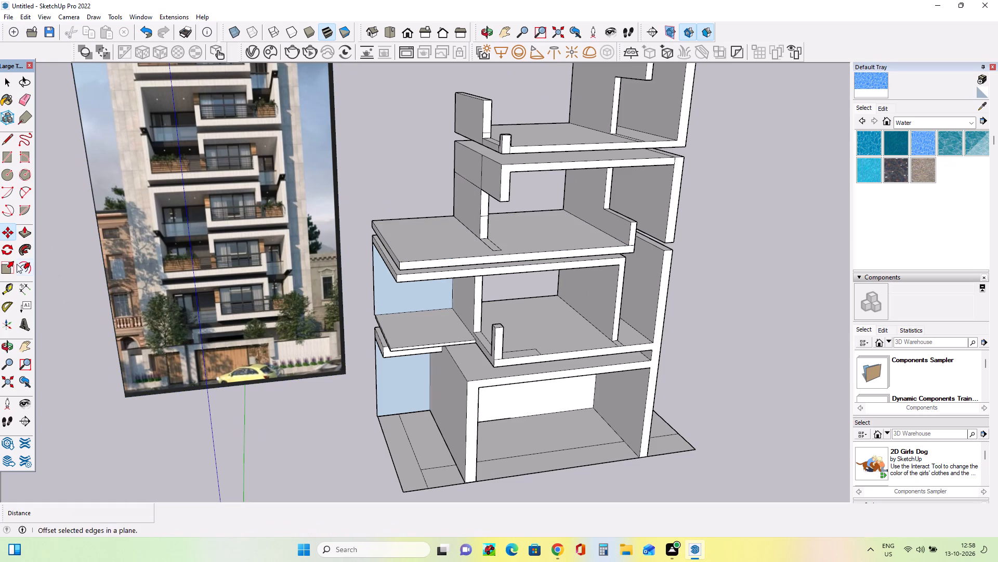
left_click(23, 236)
middle_click_drag(395, 338, 409, 331)
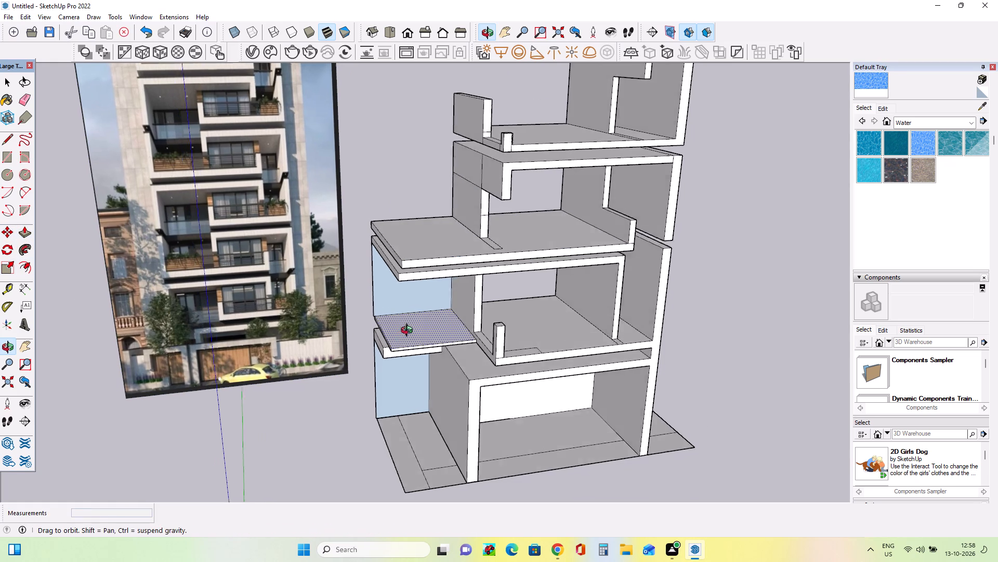
middle_click_drag(409, 331, 423, 327)
scroll(499, 333, "down", 1)
middle_click_drag(499, 331, 485, 331)
middle_click_drag(444, 370, 429, 360)
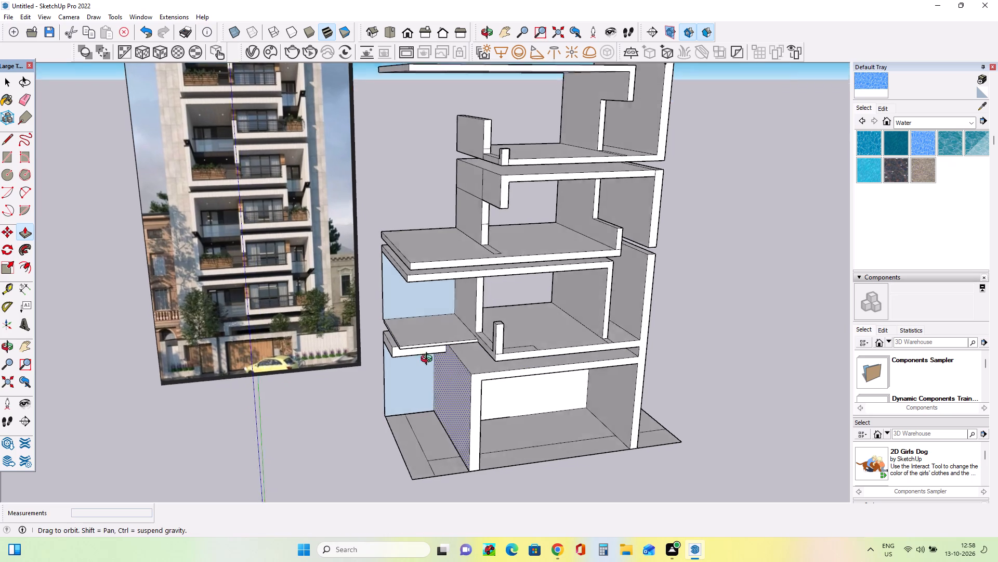
middle_click_drag(429, 360, 418, 339)
middle_click(418, 337)
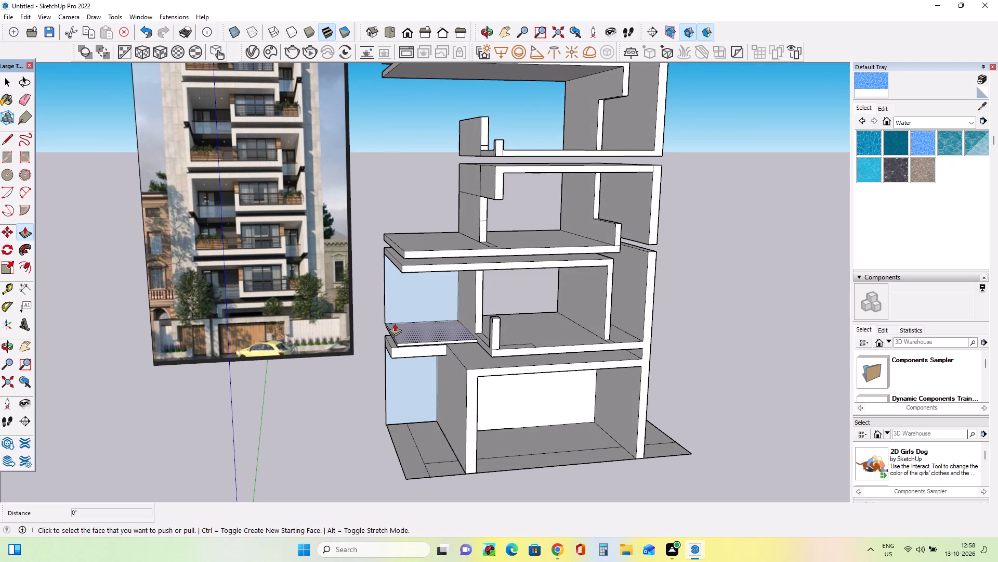
middle_click_drag(457, 337, 442, 309)
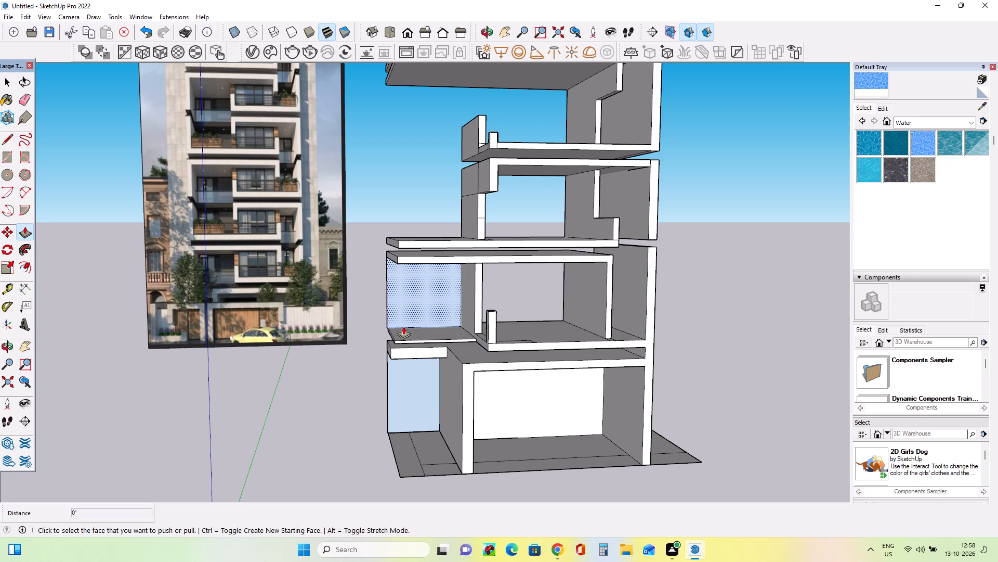
middle_click_drag(471, 326, 526, 314)
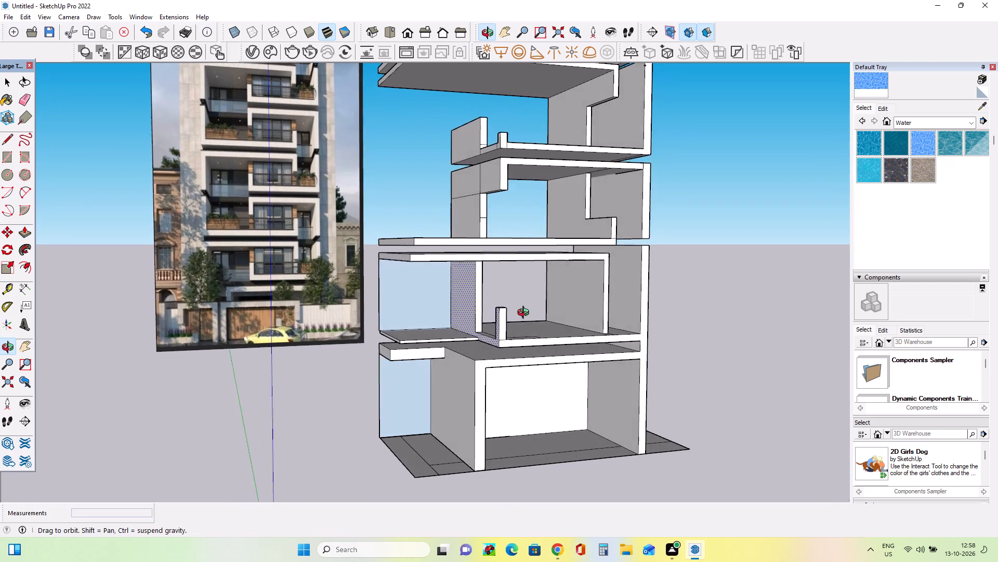
middle_click_drag(526, 314, 526, 288)
scroll(393, 268, "up", 2)
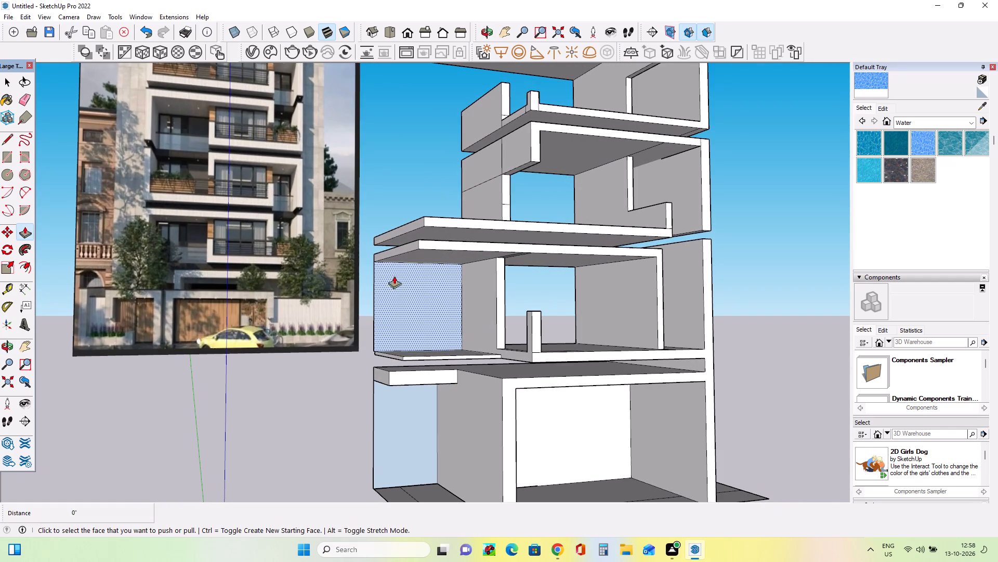
middle_click_drag(396, 280, 397, 262)
Draw a rectangle about 16' 4" by 1' 2 11/16" along the outer edge of the first-floor side bay's ceiling underside.
left_click(9, 149)
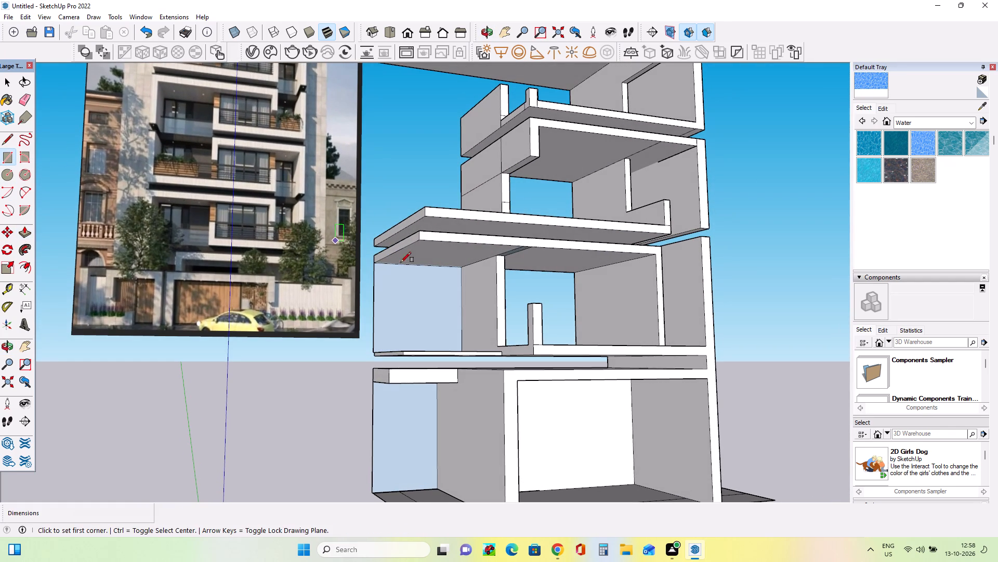
left_click(375, 265)
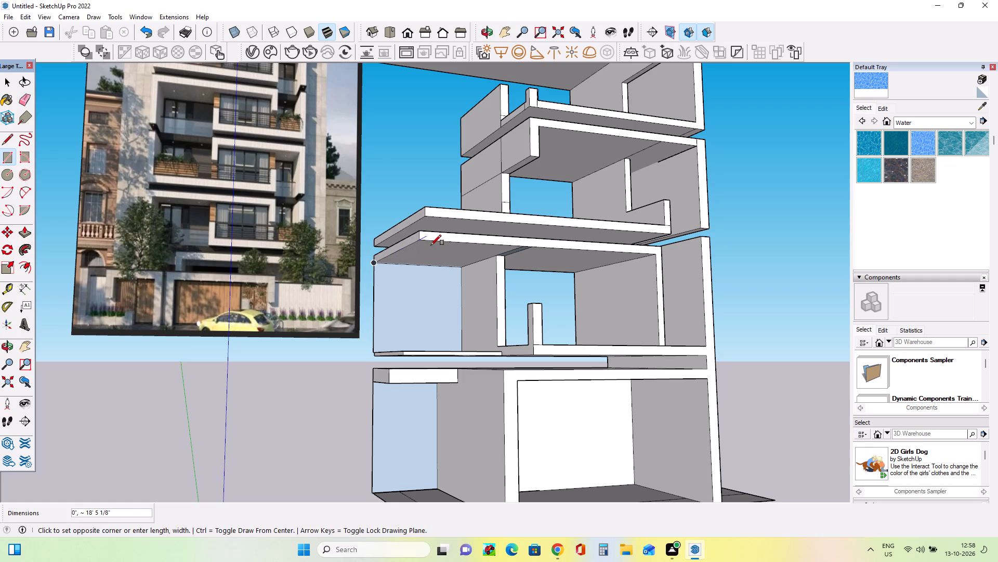
middle_click_drag(427, 243, 422, 205)
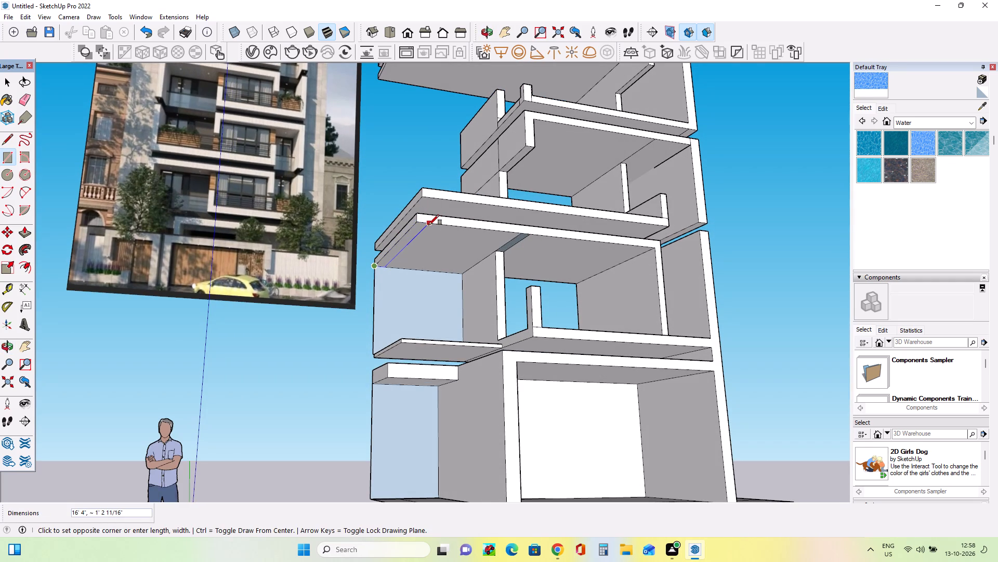
left_click(429, 225)
Push/Pull the ceiling strip down about 10' 3 11/16" to the floor slab, forming the side bay's outer wall.
middle_click_drag(465, 323, 476, 397)
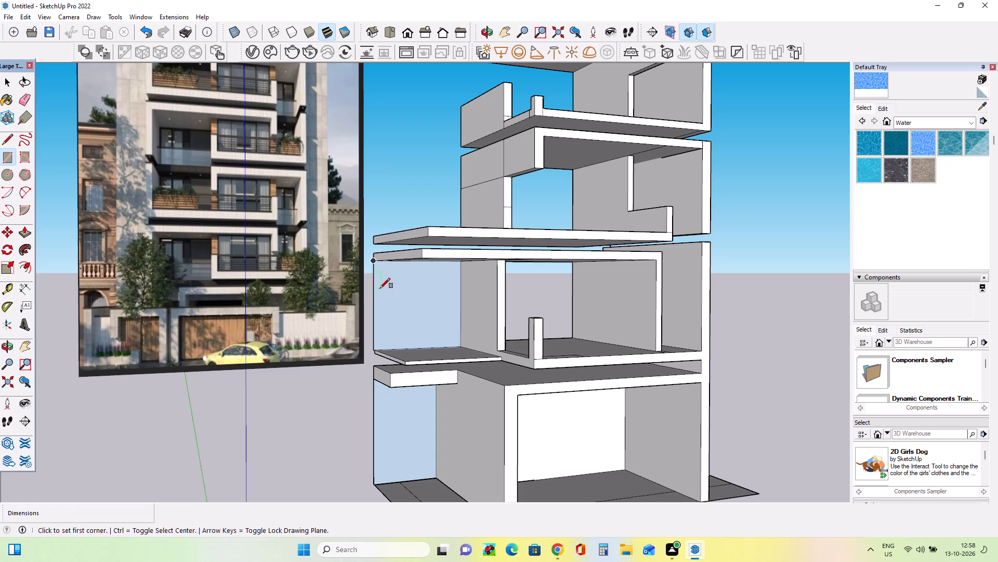
middle_click_drag(419, 319, 418, 296)
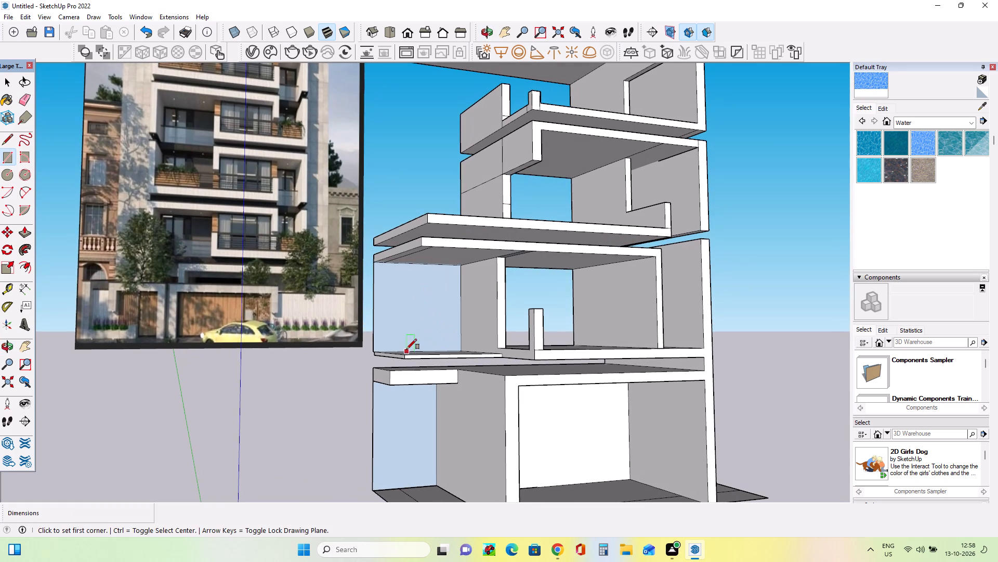
middle_click_drag(399, 349, 392, 344)
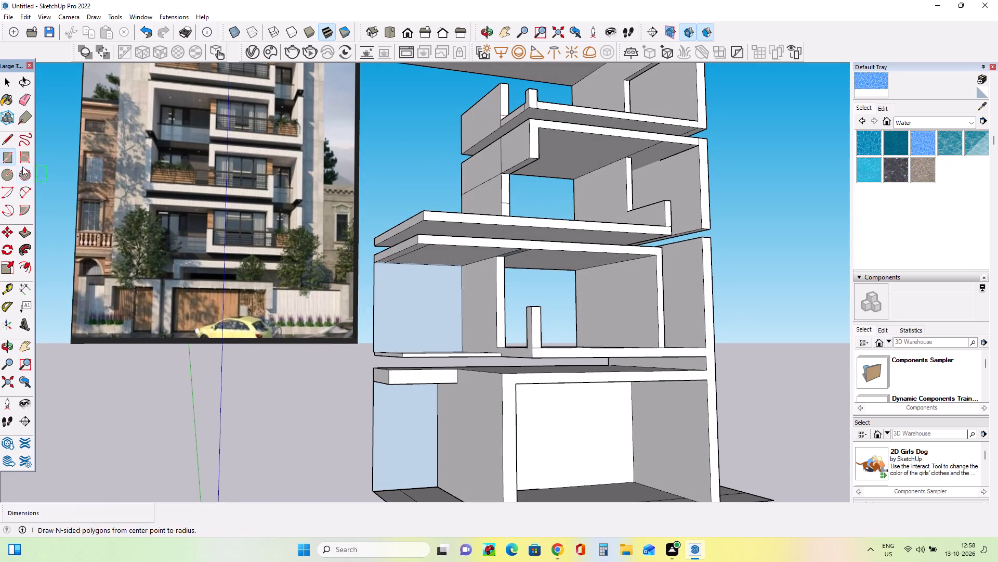
left_click(25, 235)
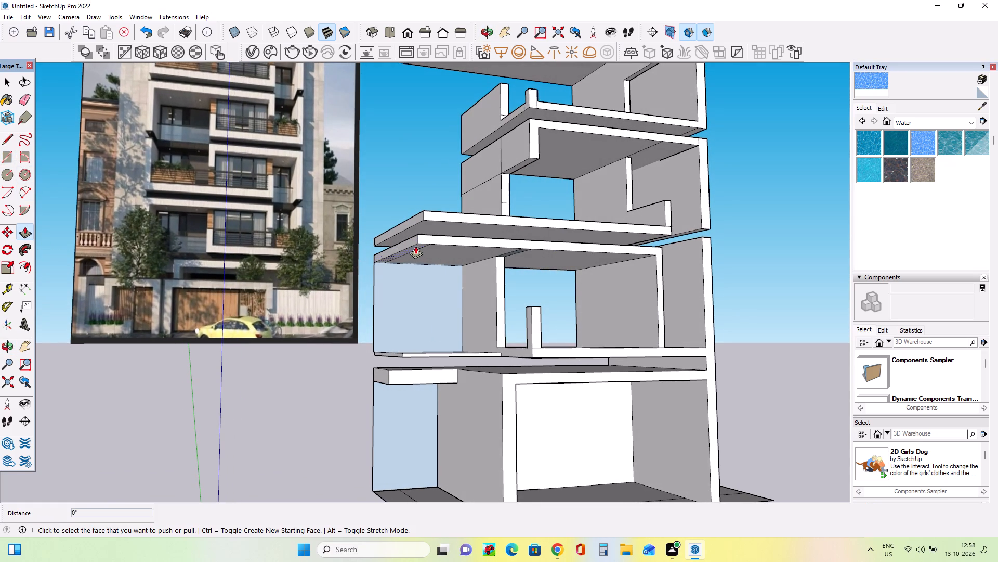
left_click(415, 247)
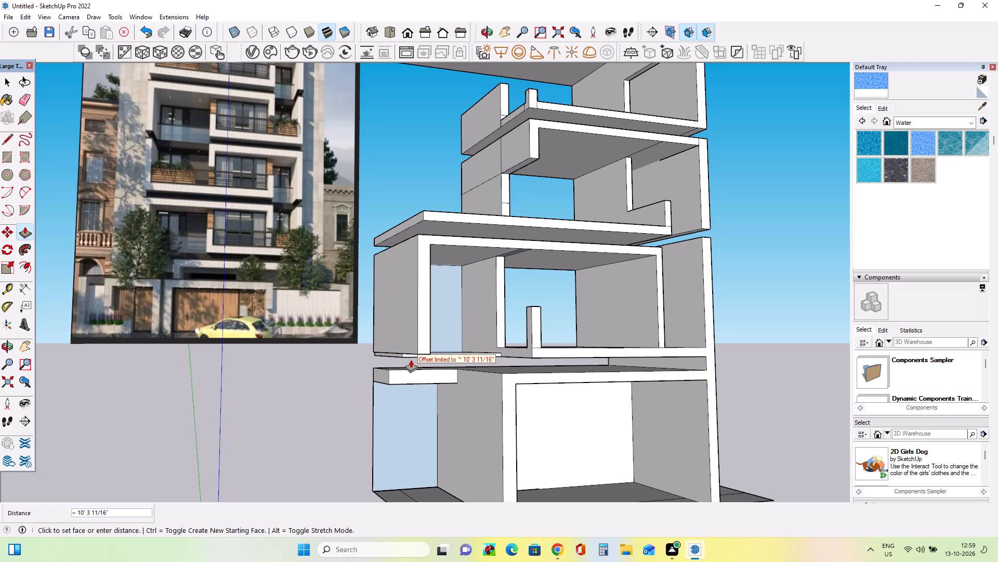
left_click(411, 360)
Examine the first-floor side bay's new outer wall and its junction with the slabs below from several angles.
middle_click_drag(435, 371, 358, 406)
middle_click_drag(359, 385, 361, 376)
middle_click_drag(412, 368, 411, 380)
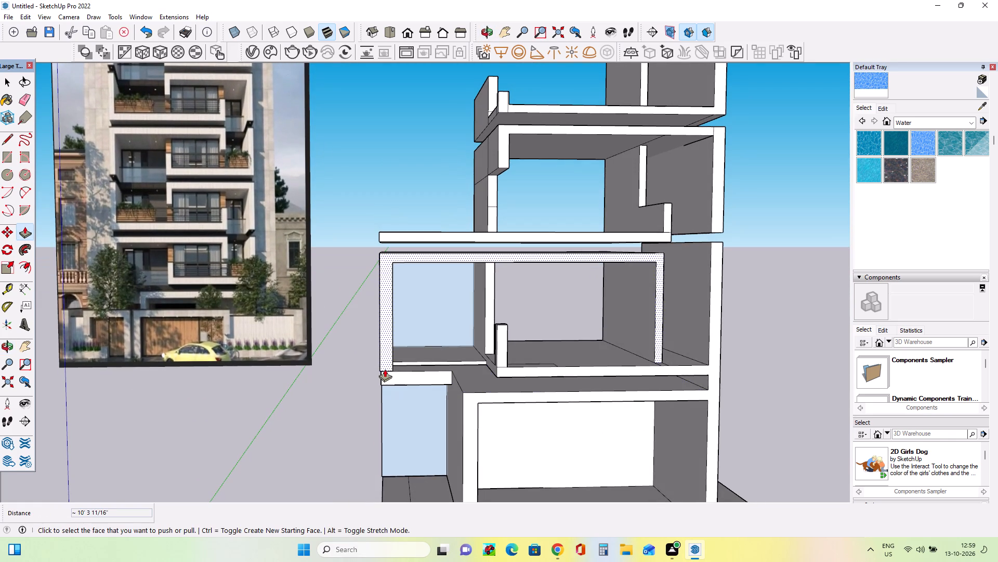
middle_click_drag(454, 367, 455, 379)
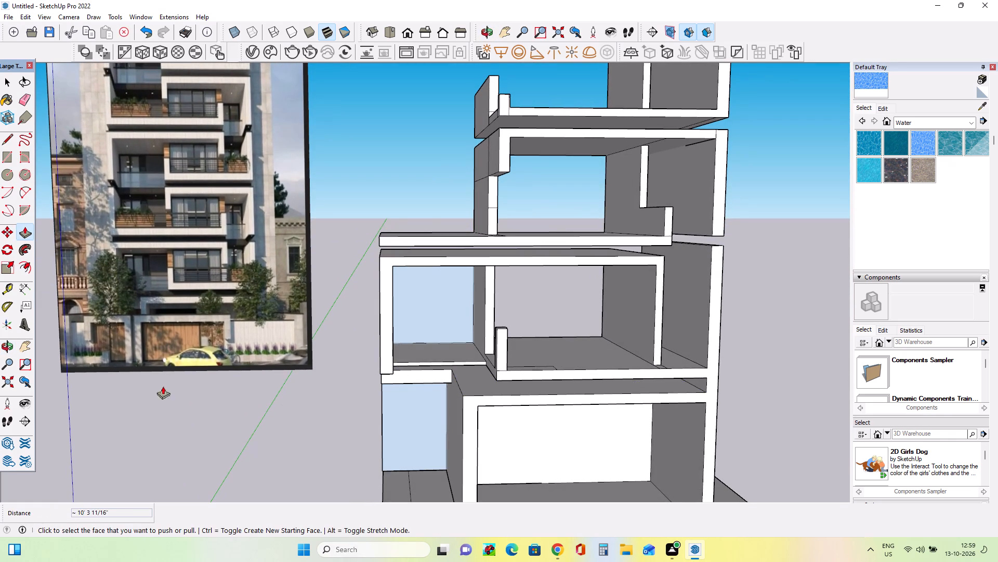
middle_click_drag(113, 328, 132, 278)
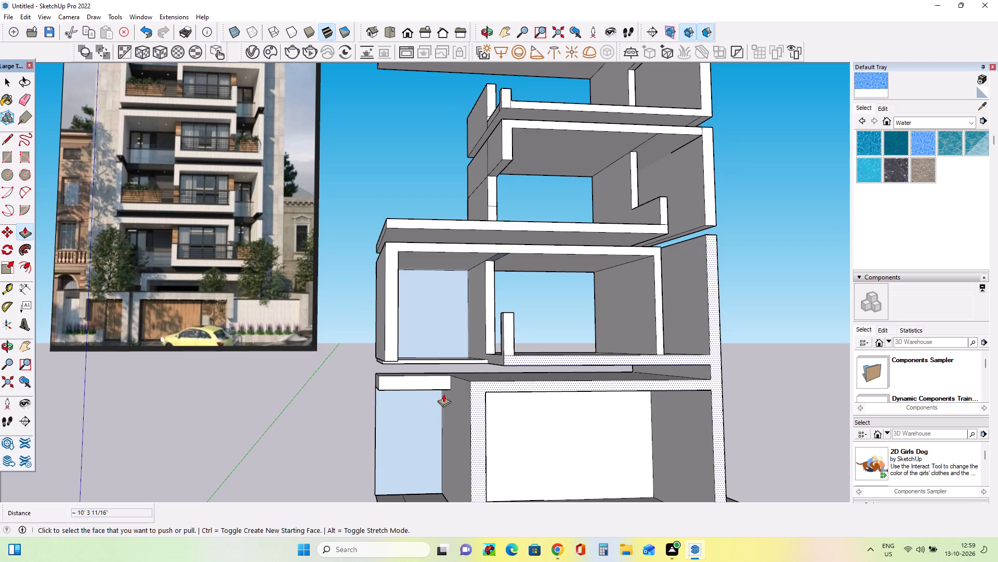
middle_click(448, 402)
middle_click_drag(431, 402, 422, 404)
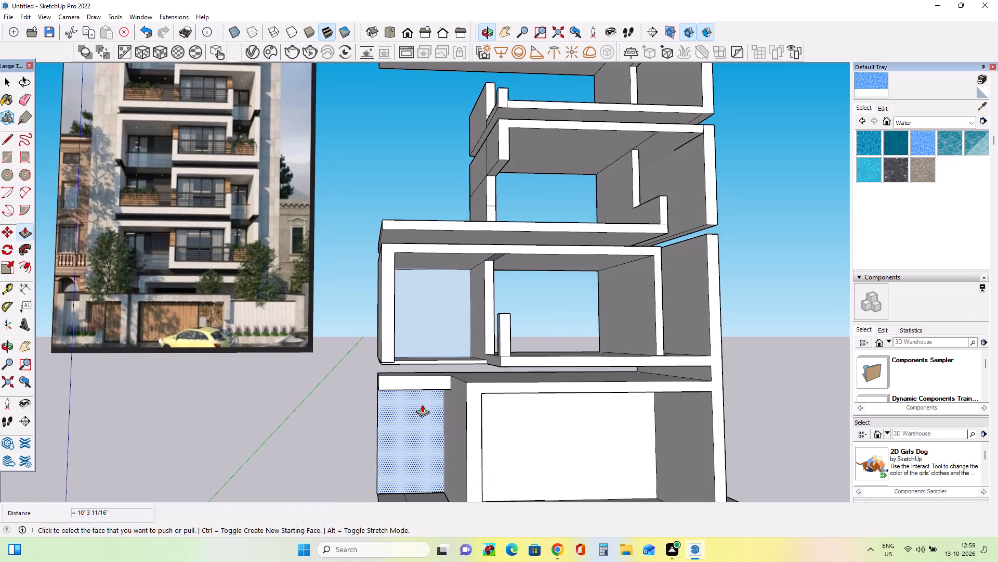
middle_click_drag(477, 405, 475, 439)
middle_click_drag(384, 401, 402, 377)
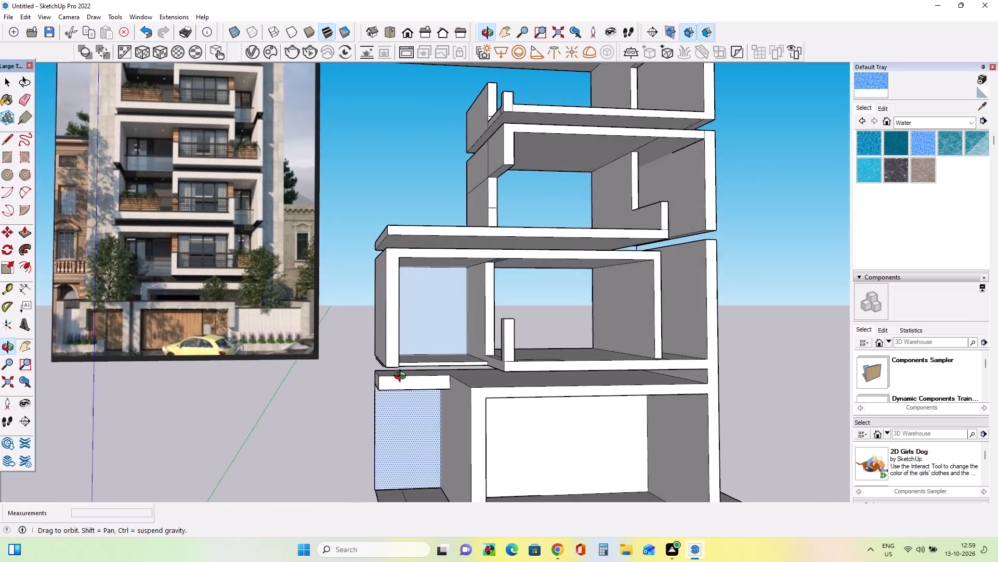
middle_click_drag(402, 377, 408, 369)
middle_click_drag(417, 377, 420, 402)
middle_click(420, 403)
scroll(419, 401, "down", 2)
middle_click_drag(409, 399, 260, 405)
middle_click_drag(383, 388, 420, 382)
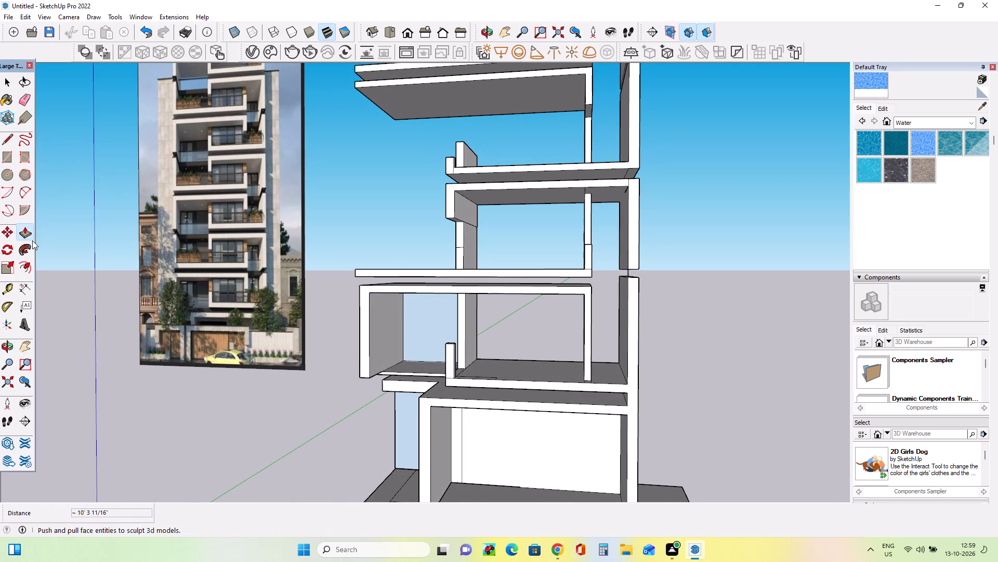
Draw a line about 1' 2 11/16" long across the outer wall's front end face, dividing off its lower part.
left_click(10, 138)
middle_click_drag(417, 365, 483, 315)
middle_click(372, 400)
middle_click_drag(462, 368, 500, 388)
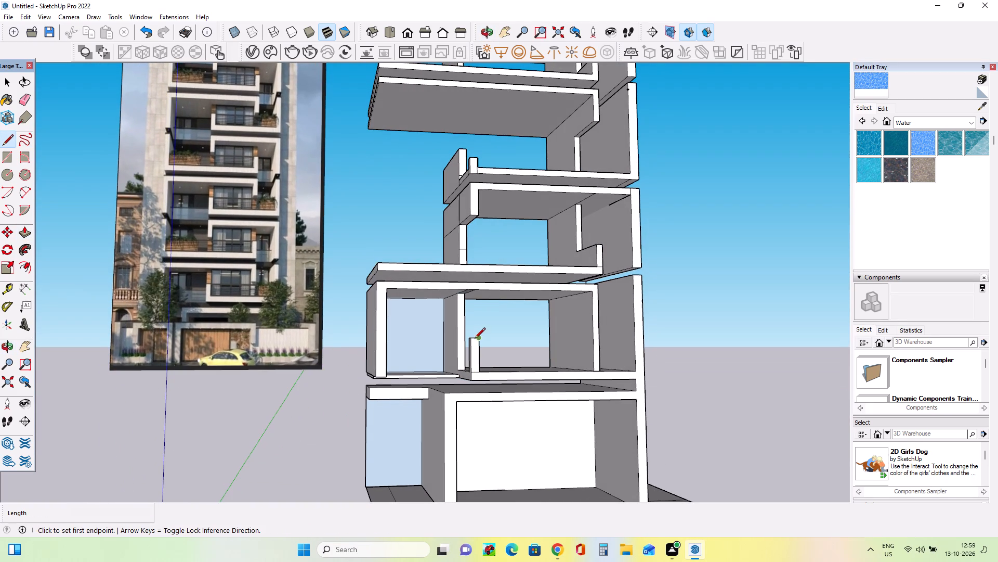
left_click(376, 341)
left_click(385, 340)
Push the lower part of the outer wall's front end back about 5' 3 7/8" to form a step.
middle_click_drag(430, 380, 441, 404)
left_click(30, 239)
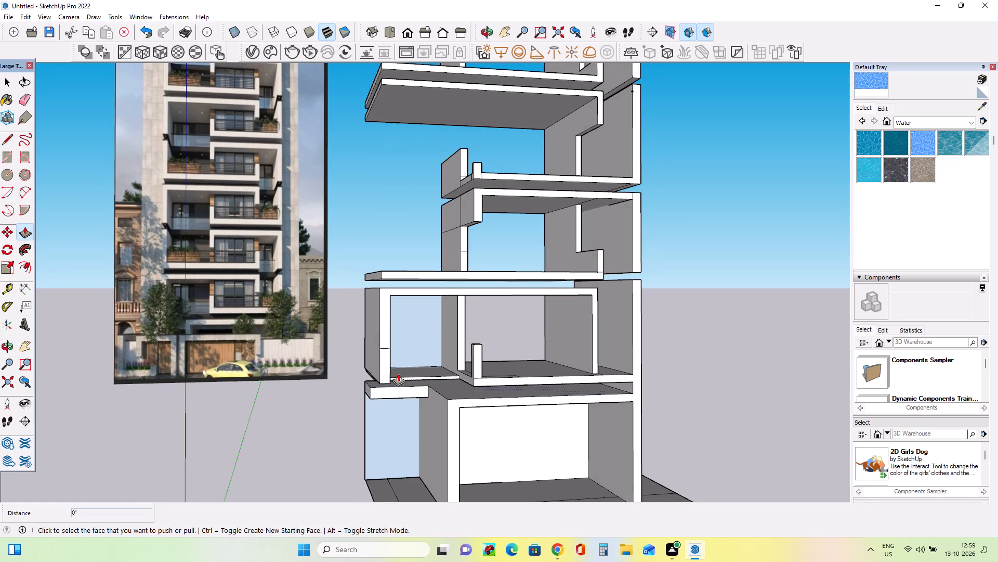
left_click(386, 369)
left_click(404, 366)
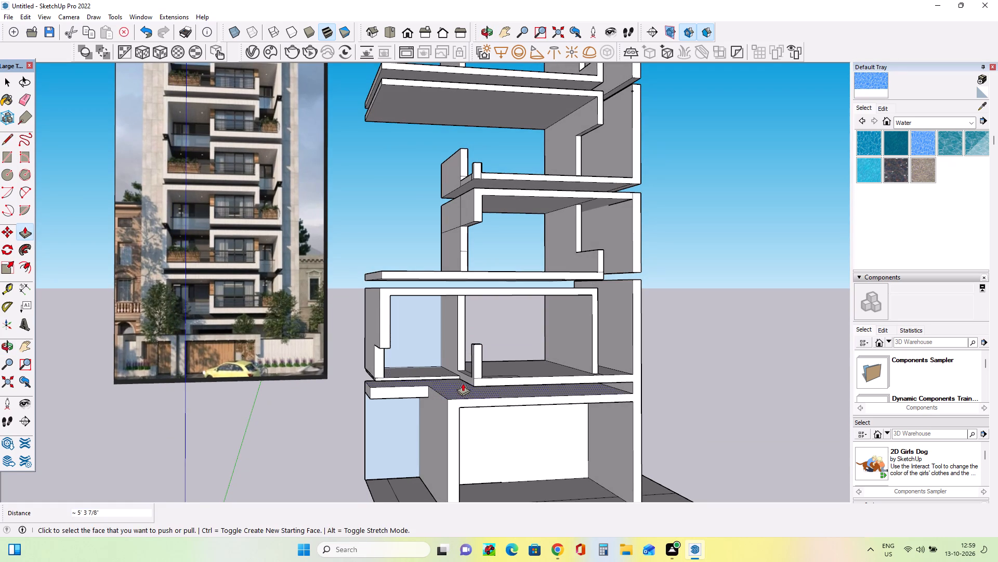
Draw a vertical rectangle about 9' 9 1/16" by 10' 3 11/16" across the side bay, between the partition and the outer wall.
middle_click_drag(463, 383, 375, 414)
middle_click_drag(420, 360, 472, 309)
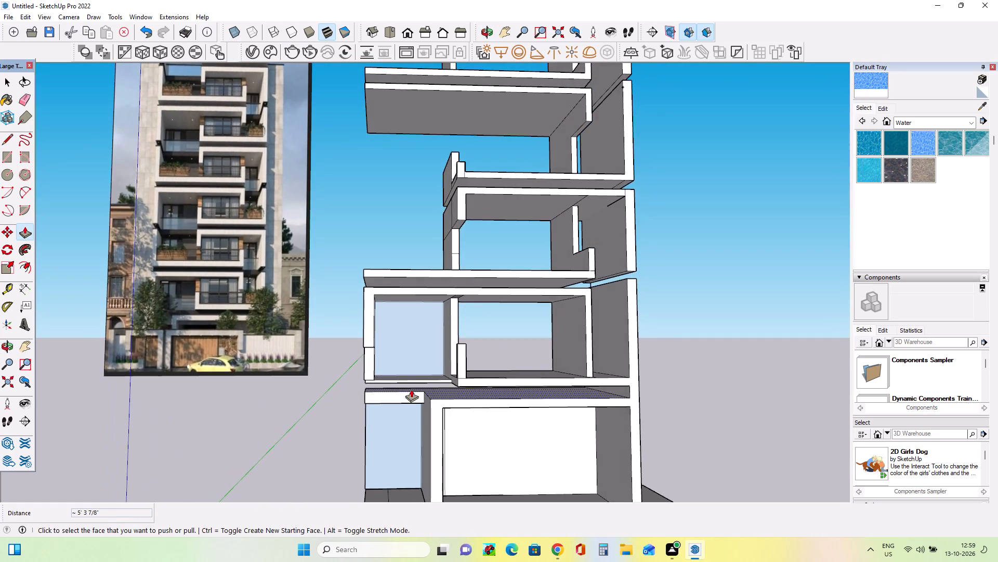
scroll(411, 389, "down", 2)
middle_click_drag(423, 359, 434, 385)
scroll(390, 372, "up", 3)
middle_click(397, 375)
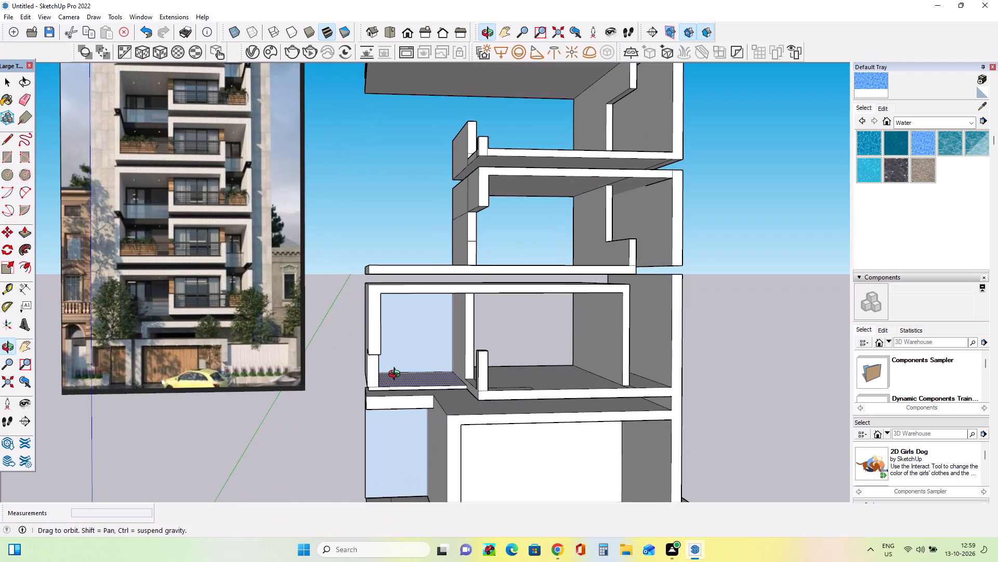
middle_click_drag(461, 256, 452, 252)
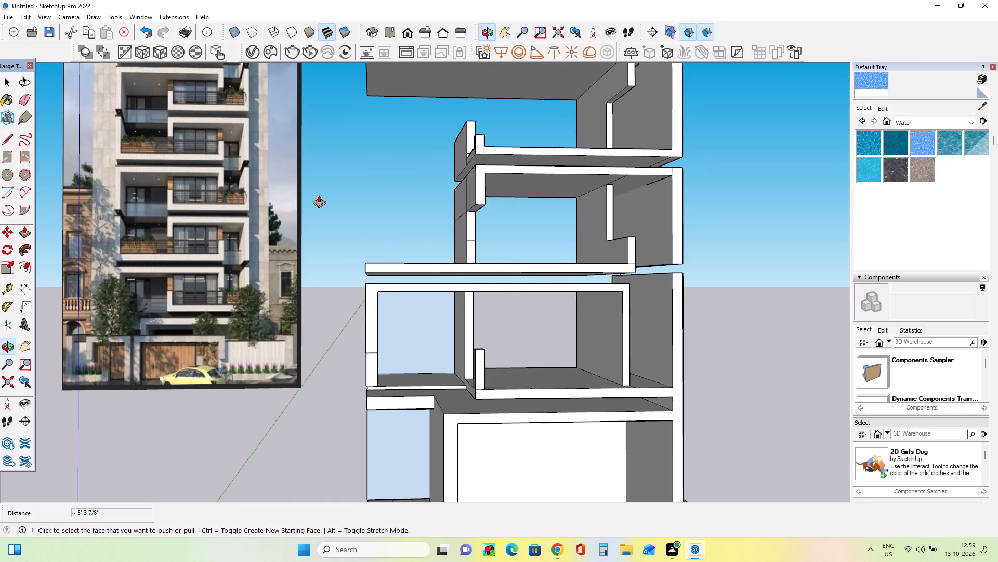
left_click(12, 155)
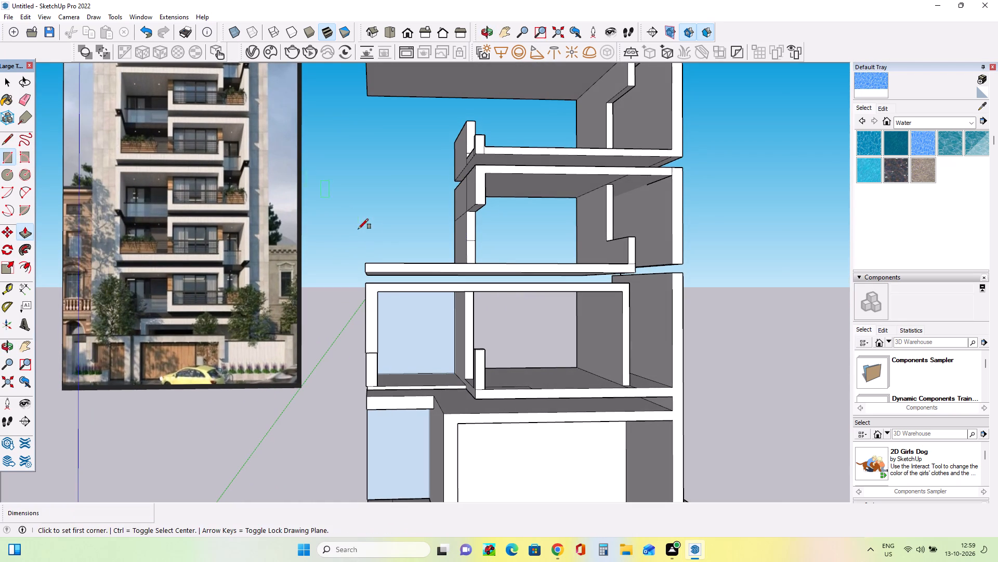
scroll(393, 249, "up", 3)
middle_click_drag(467, 316, 472, 266)
left_click(484, 304)
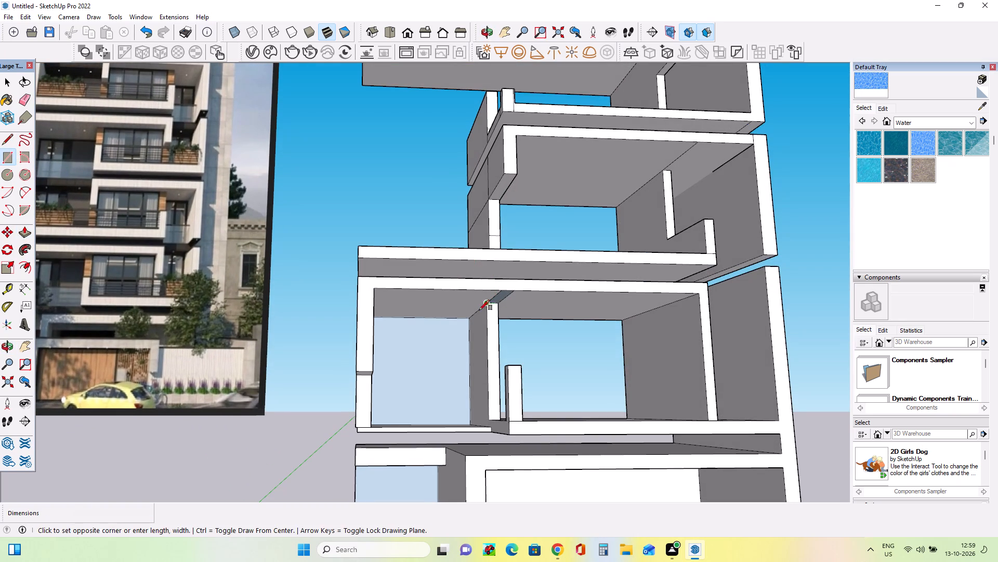
middle_click_drag(380, 408, 323, 461)
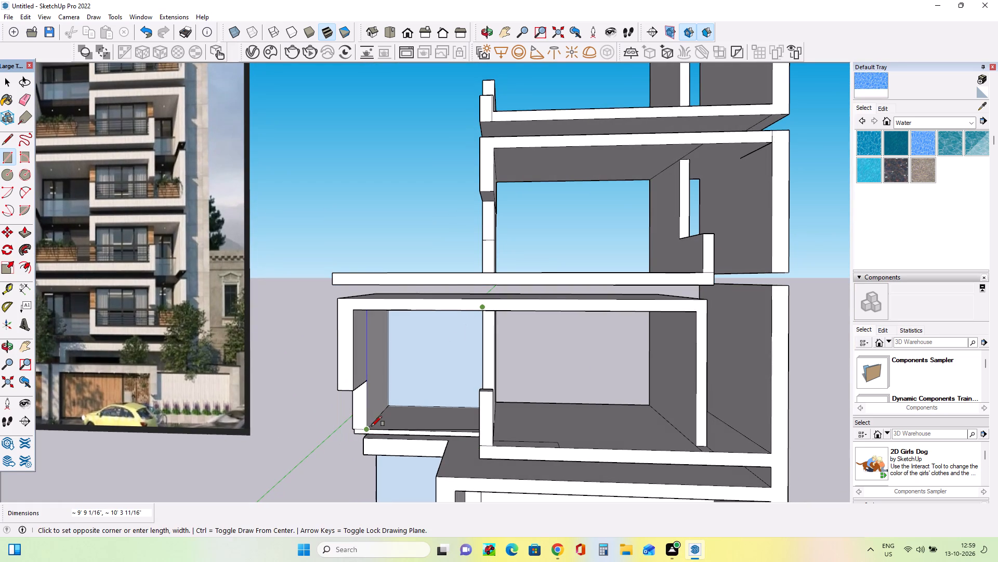
left_click(369, 431)
middle_click_drag(533, 386, 554, 380)
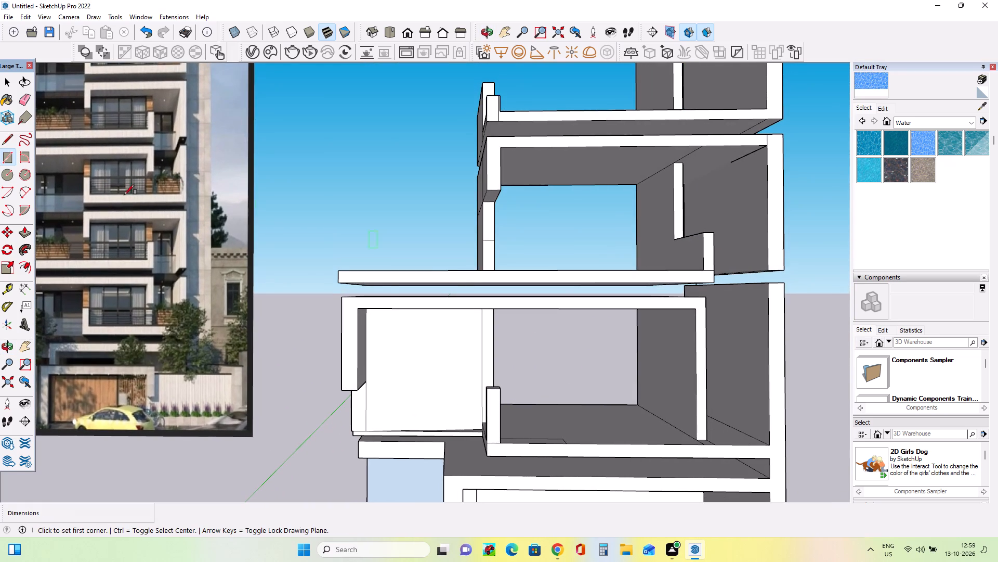
Offset the new side bay panel's outline inward about 6 3/8" to outline a window frame.
scroll(380, 299, "down", 4)
middle_click_drag(408, 304, 455, 317)
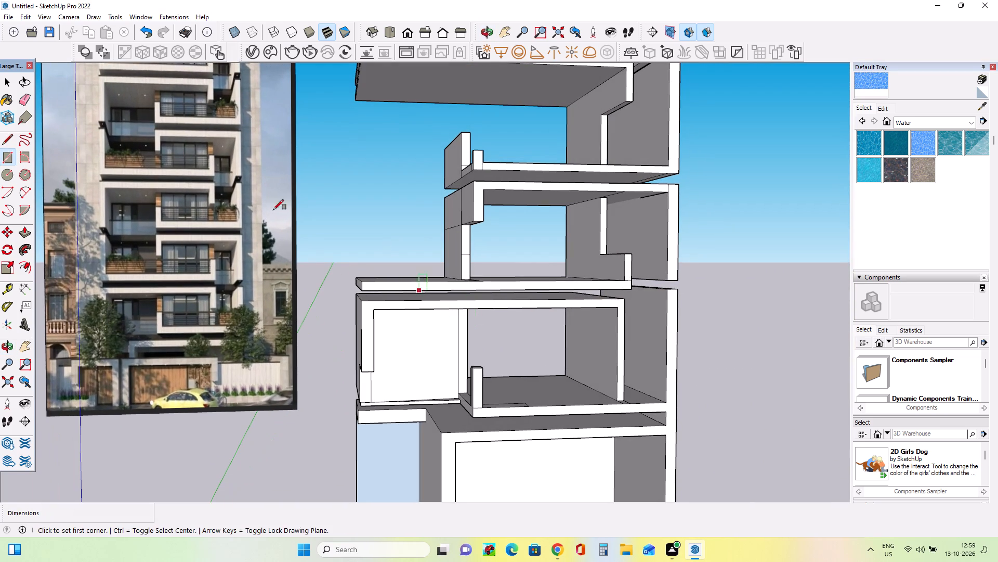
left_click(6, 161)
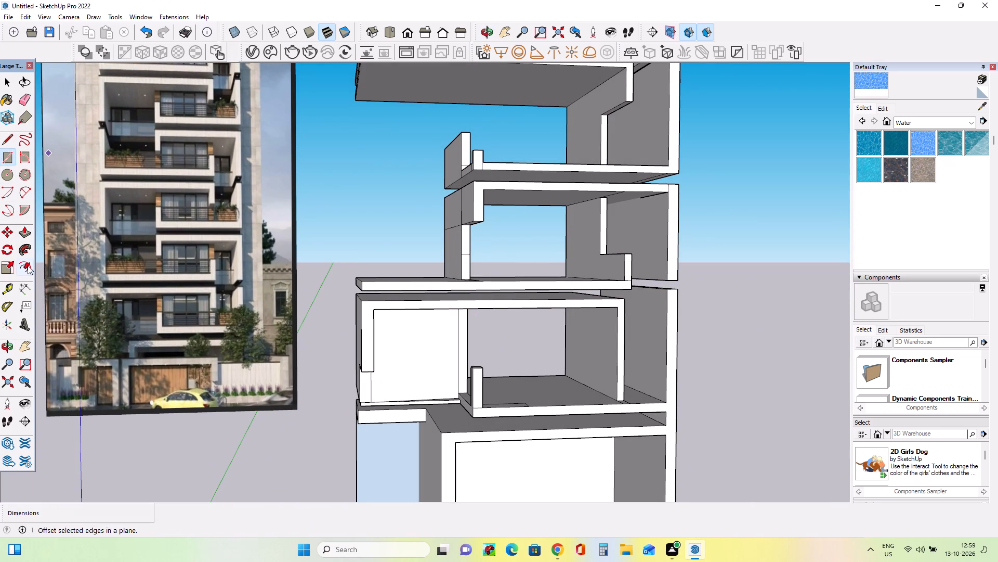
left_click(27, 266)
left_click(412, 346)
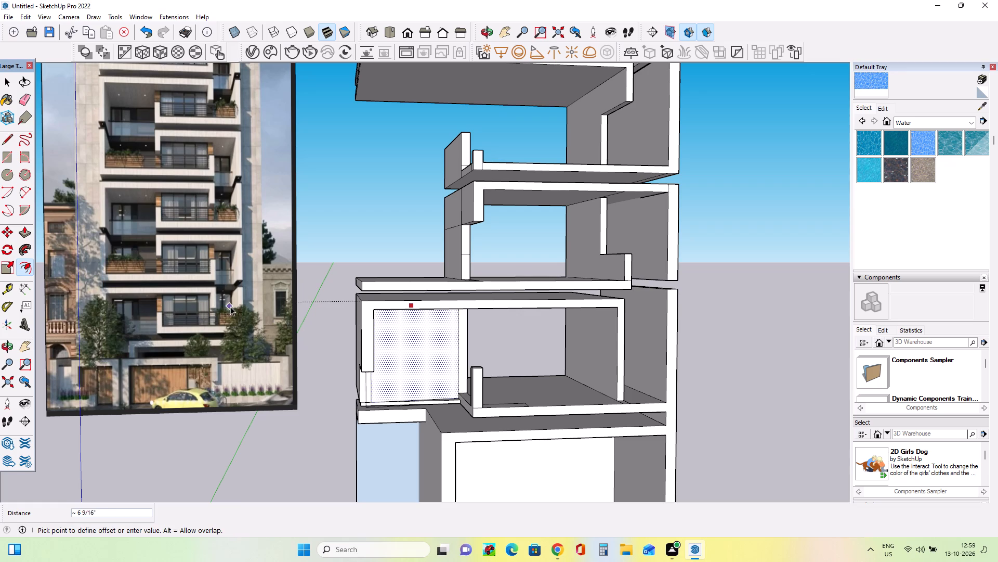
left_click(308, 311)
middle_click_drag(430, 362, 407, 311)
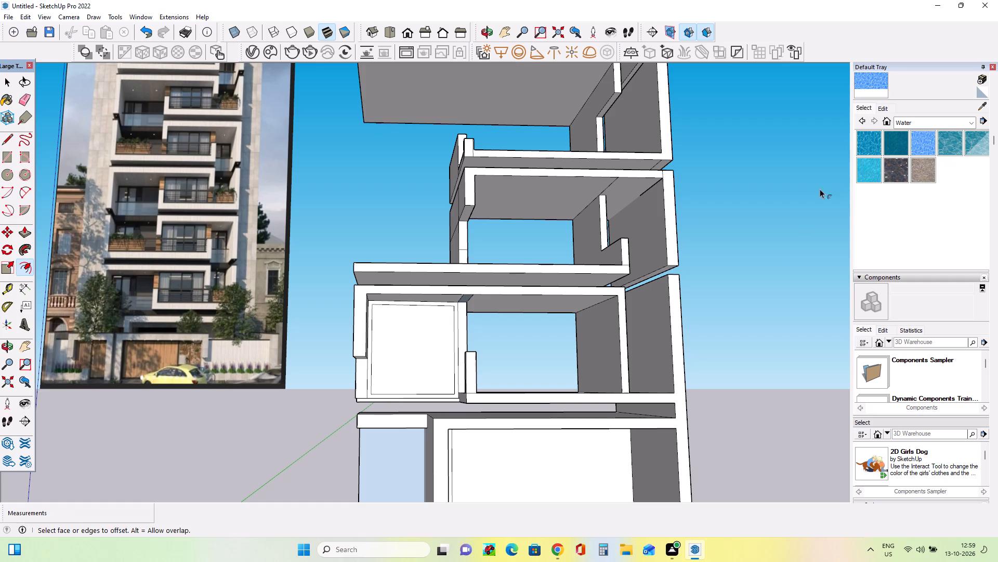
Switch the materials collection to Asphalt and Concrete.
left_click(907, 124)
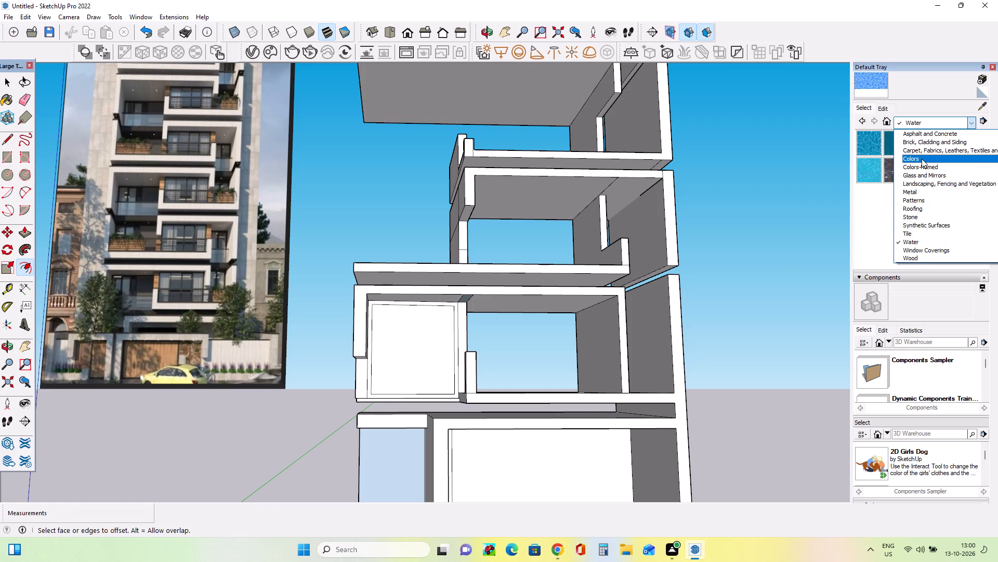
scroll(922, 159, "up", 5)
left_click(927, 159)
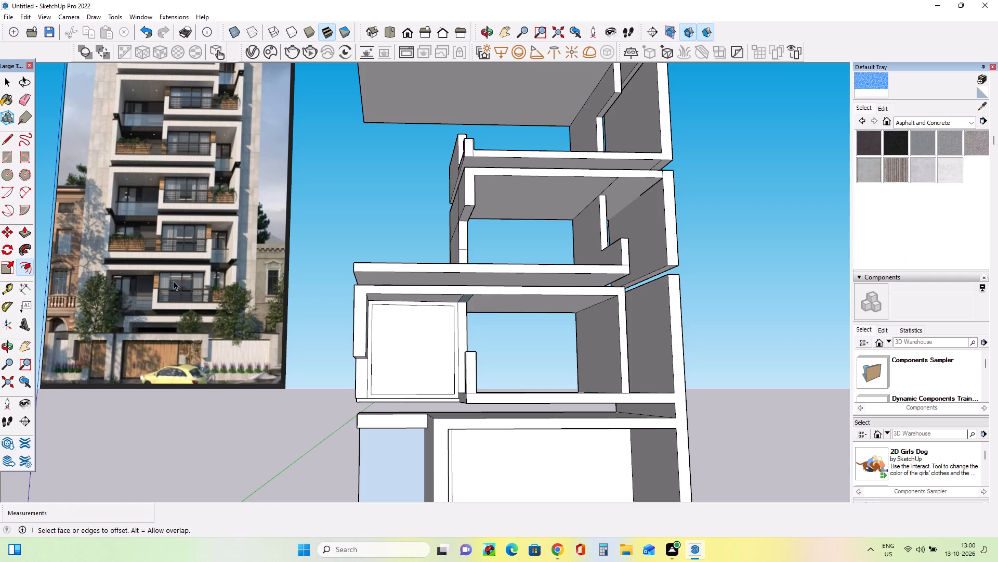
Examine the first-floor balcony windows and their dividers in the building's reference photo.
scroll(107, 285, "up", 9)
middle_click_drag(166, 333, 205, 334)
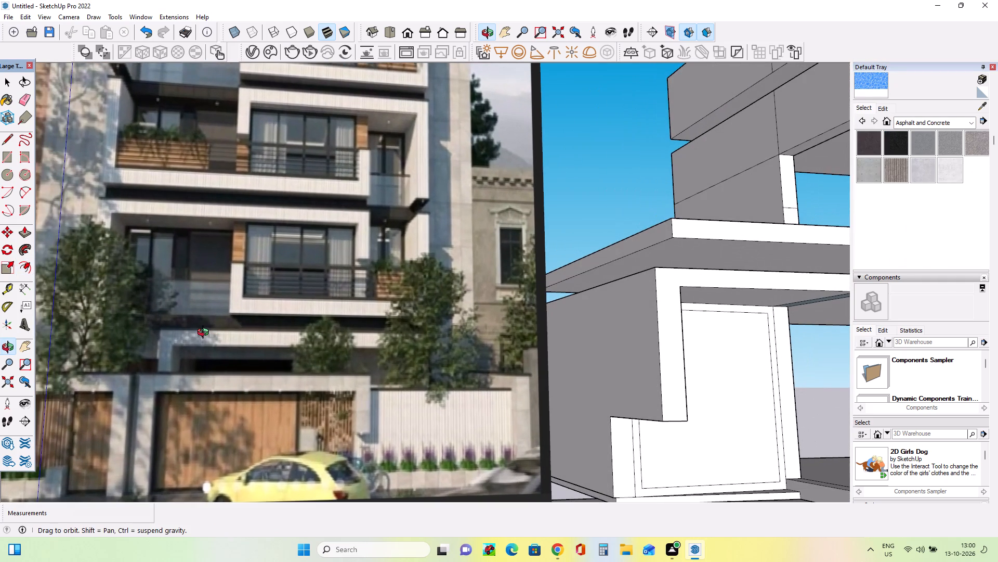
middle_click_drag(205, 334, 201, 333)
middle_click(127, 361)
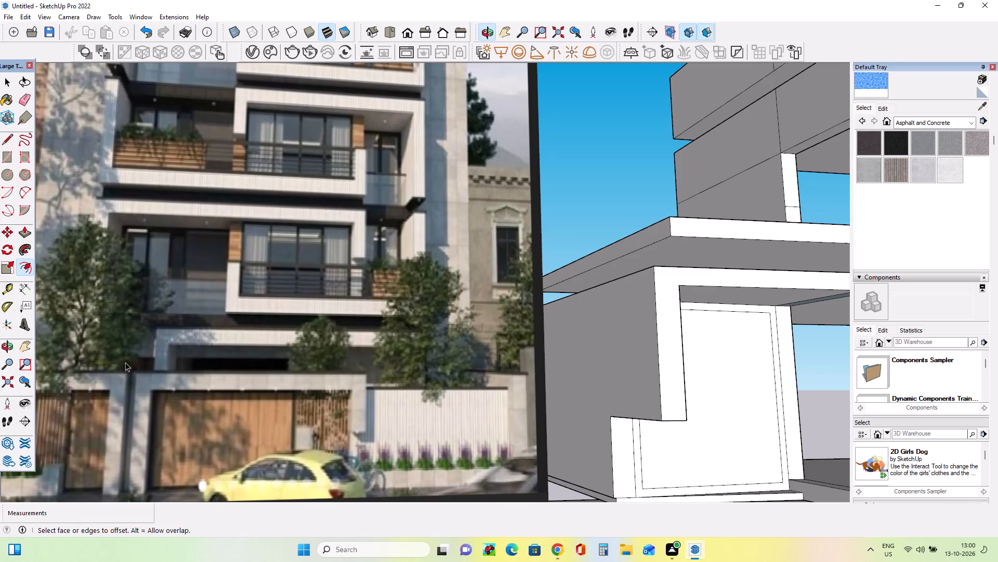
scroll(110, 351, "down", 6)
scroll(129, 336, "up", 7)
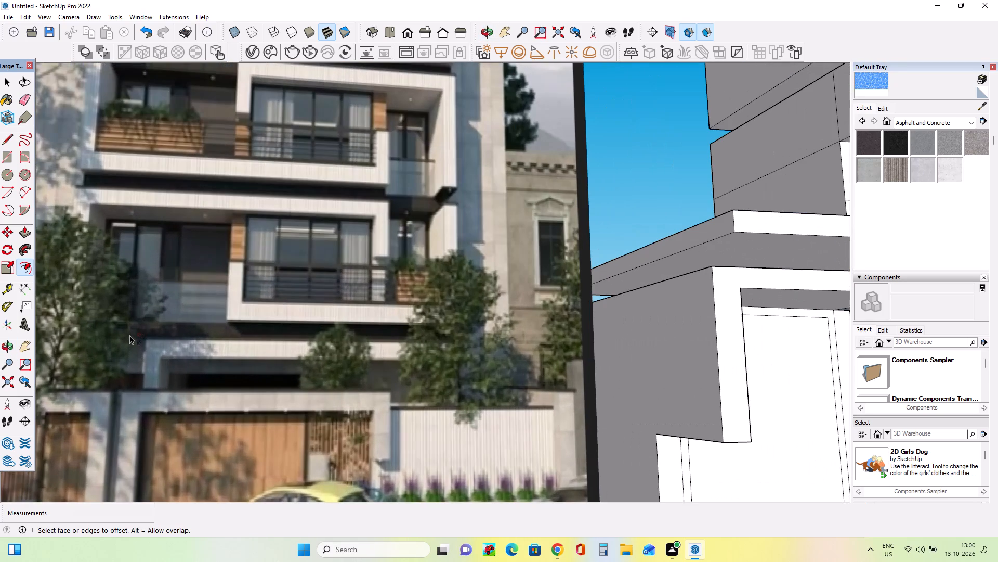
middle_click_drag(129, 335, 141, 343)
middle_click(141, 343)
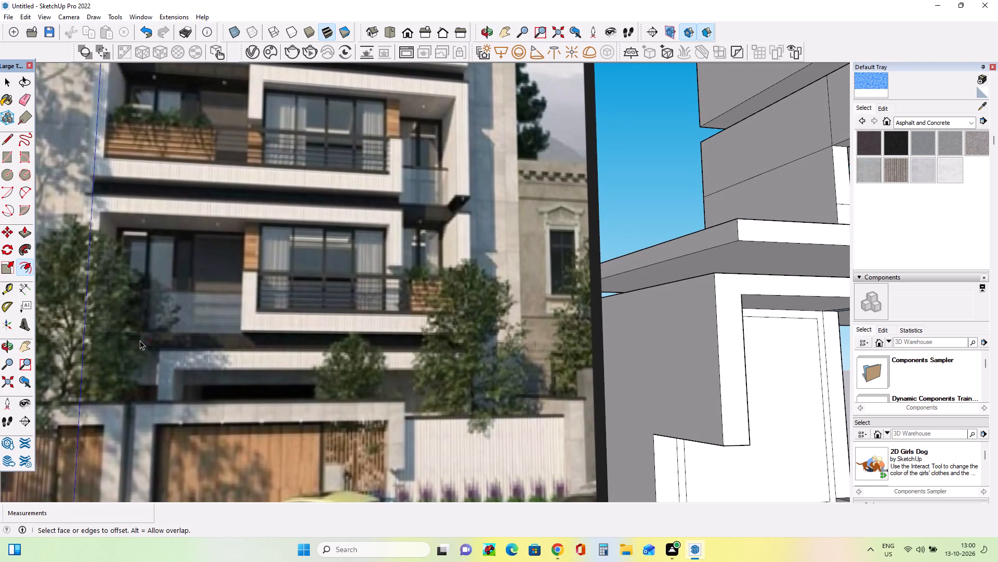
middle_click_drag(155, 358, 157, 365)
middle_click(157, 365)
scroll(139, 351, "down", 3)
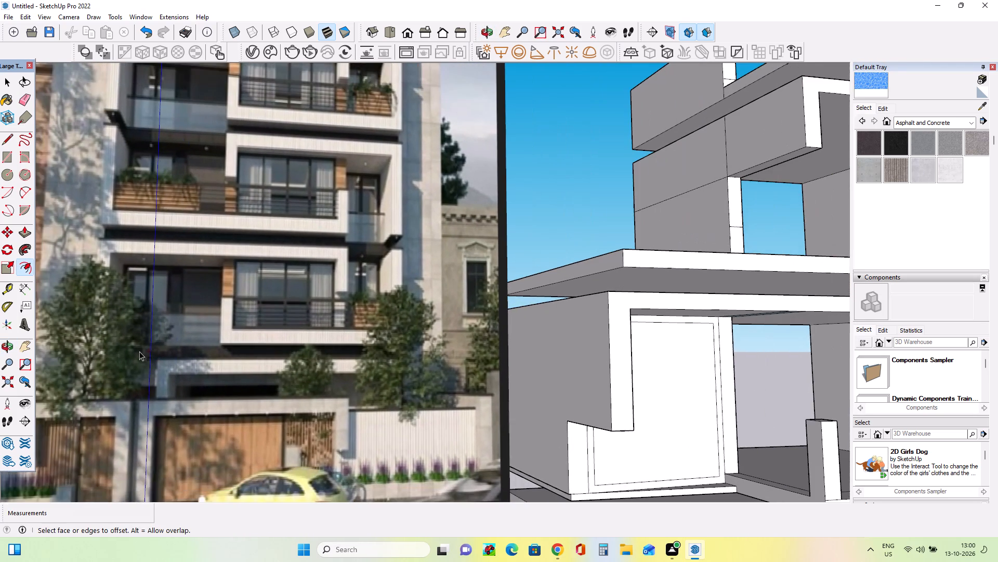
scroll(174, 326, "up", 8)
scroll(175, 323, "down", 11)
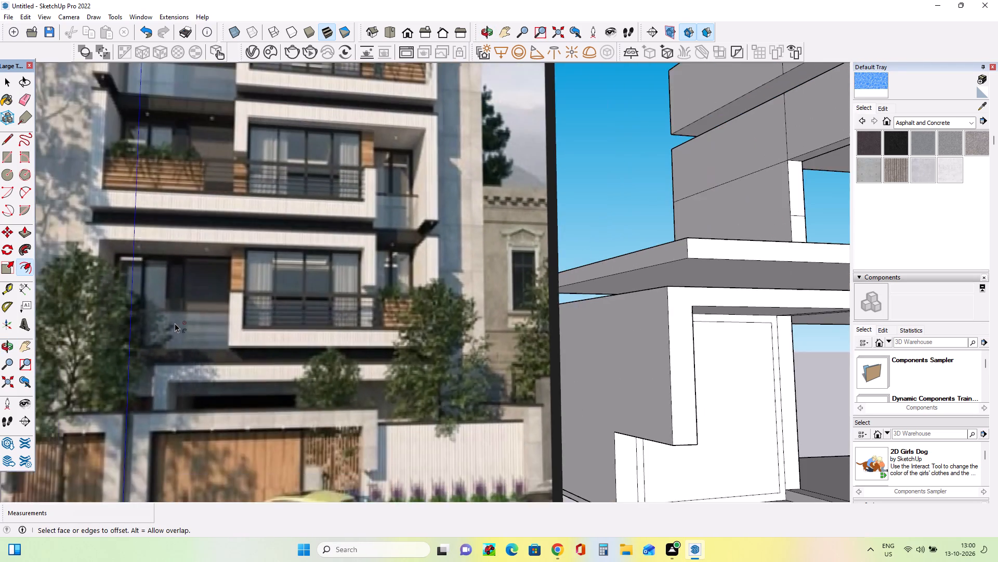
scroll(175, 323, "down", 10)
Paint the window frame of the first-floor side bay with the Asphalt New material.
middle_click_drag(450, 412, 387, 431)
scroll(344, 409, "up", 1)
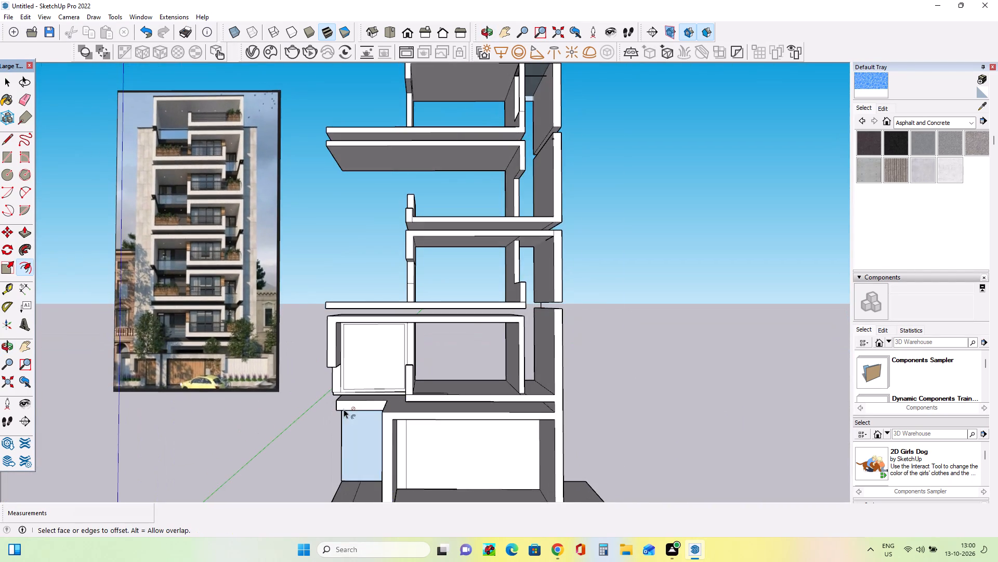
scroll(344, 409, "up", 1)
left_click(8, 162)
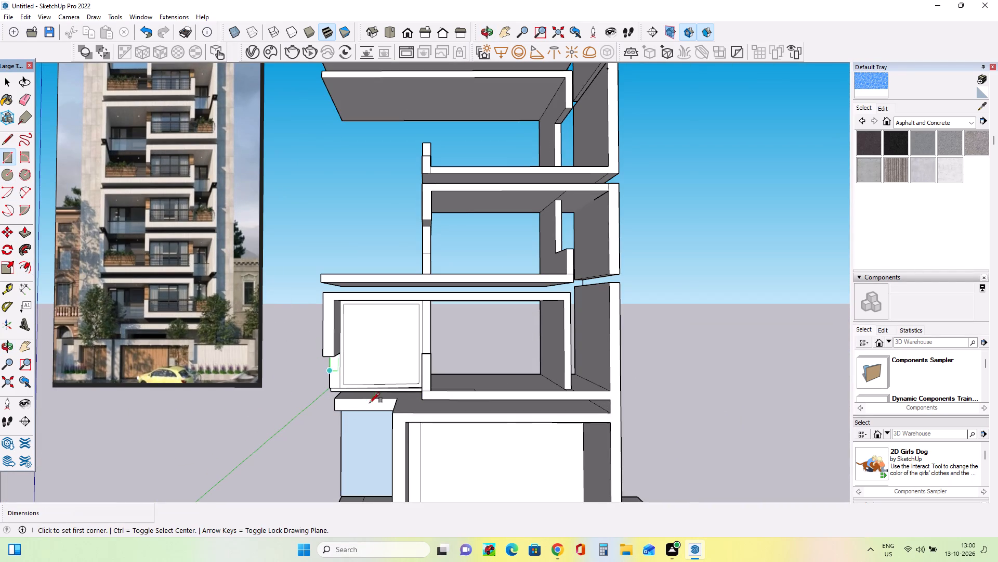
scroll(370, 403, "up", 2)
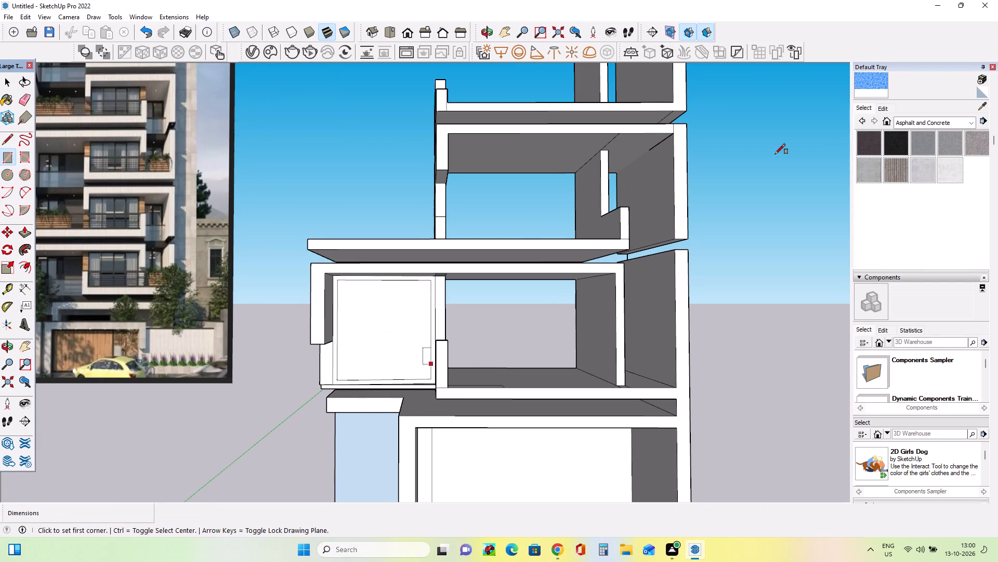
left_click(869, 144)
left_click(433, 336)
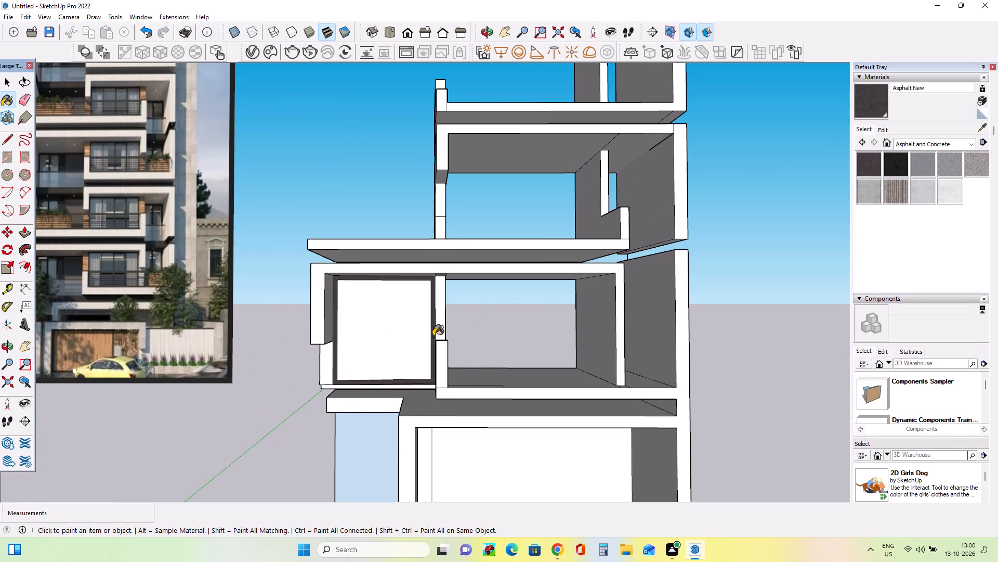
Draw a narrow vertical mullion strip about 9' 5 11/16" high inside the side bay window, nearer the outer wall.
scroll(387, 353, "down", 11)
middle_click_drag(396, 359, 407, 359)
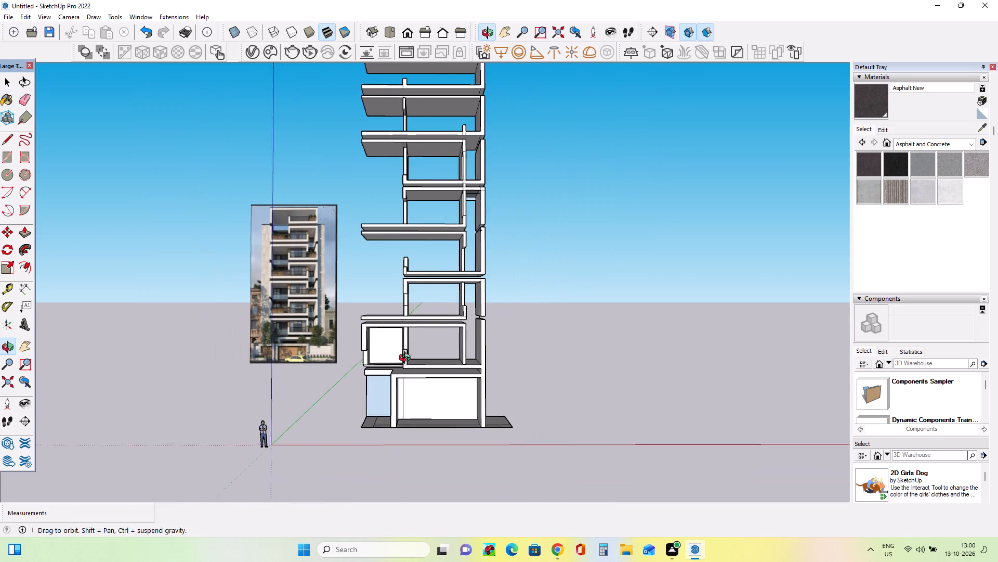
middle_click_drag(407, 359, 430, 357)
scroll(388, 351, "up", 12)
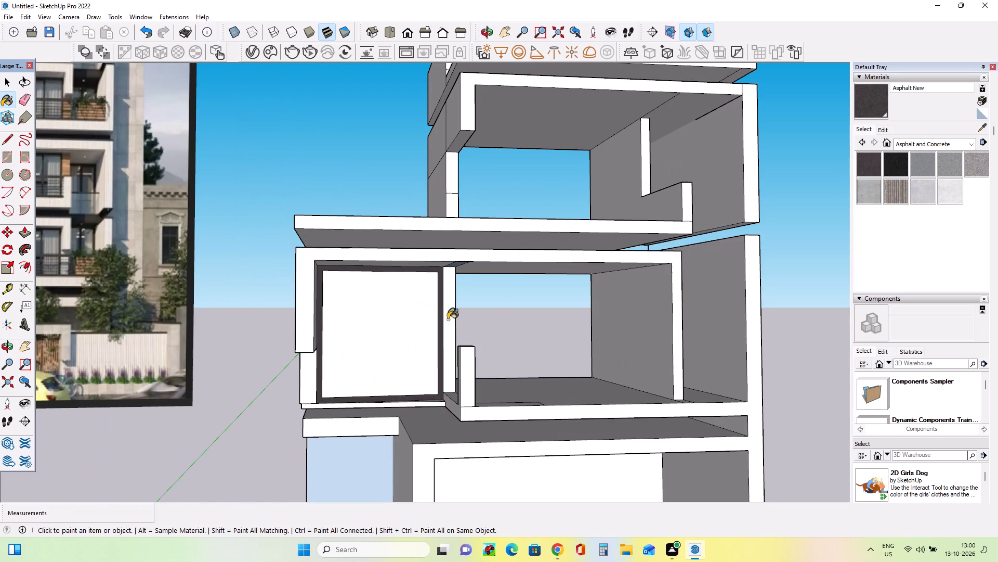
left_click(3, 159)
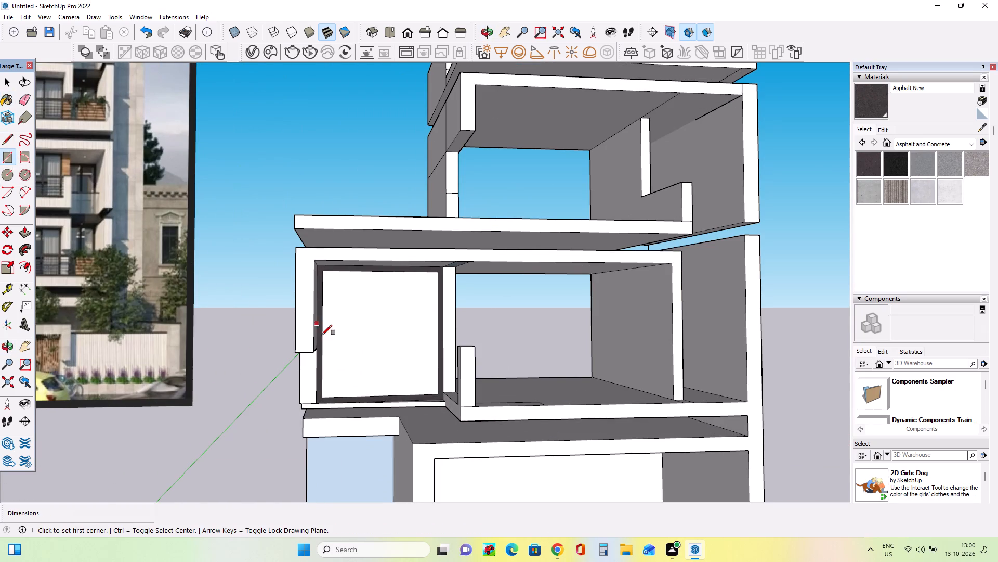
left_click(357, 396)
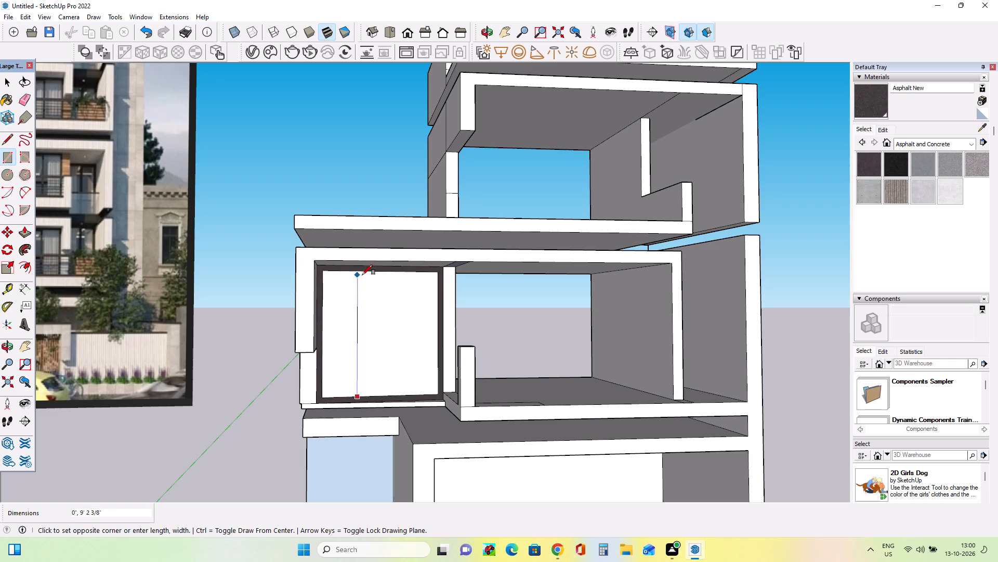
scroll(370, 275, "up", 4)
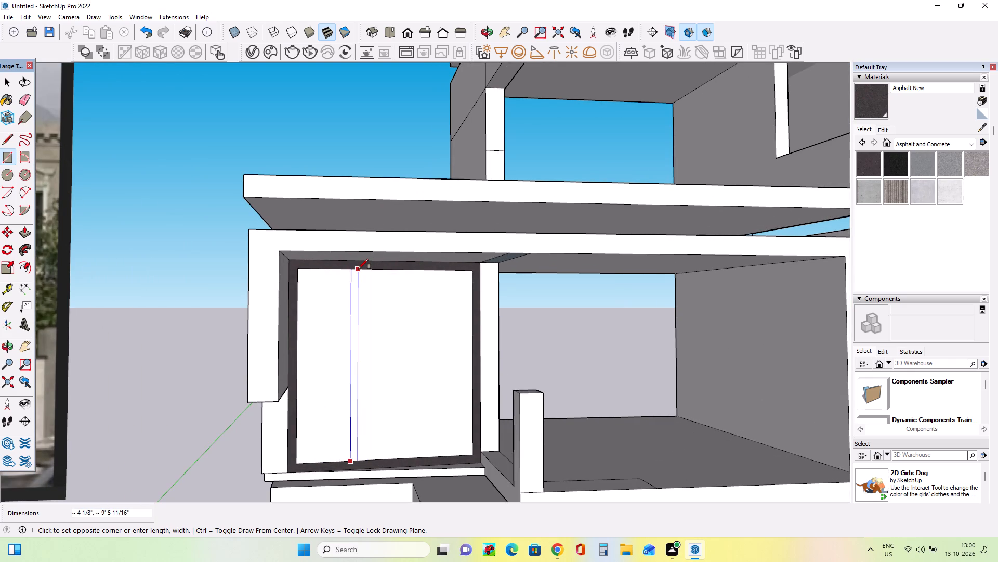
scroll(357, 270, "up", 4)
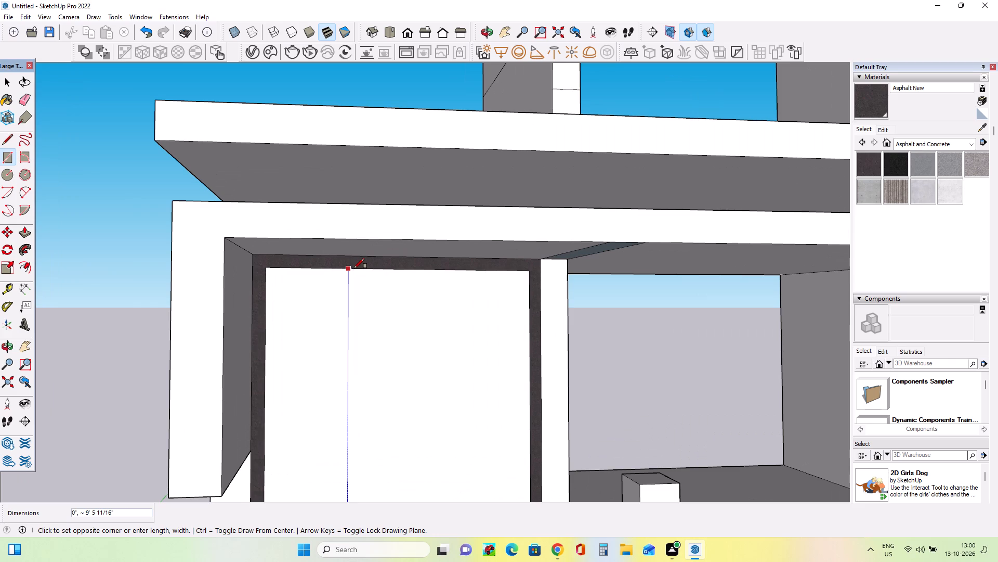
left_click(355, 269)
scroll(371, 338, "down", 7)
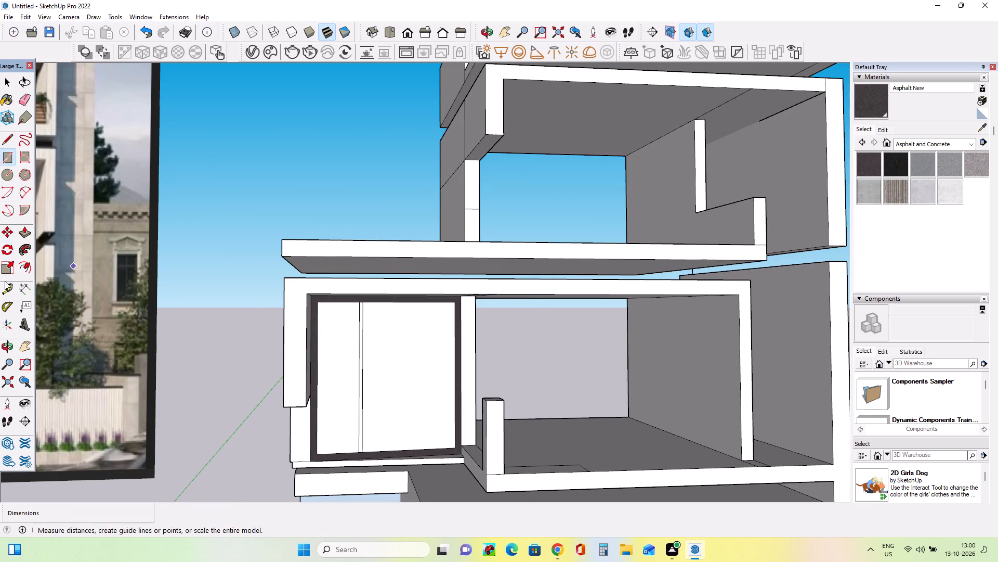
Draw a second vertical mullion about 2 13/16" by 9' 5 11/16" in the window, between the first mullion and the partition.
left_click(9, 158)
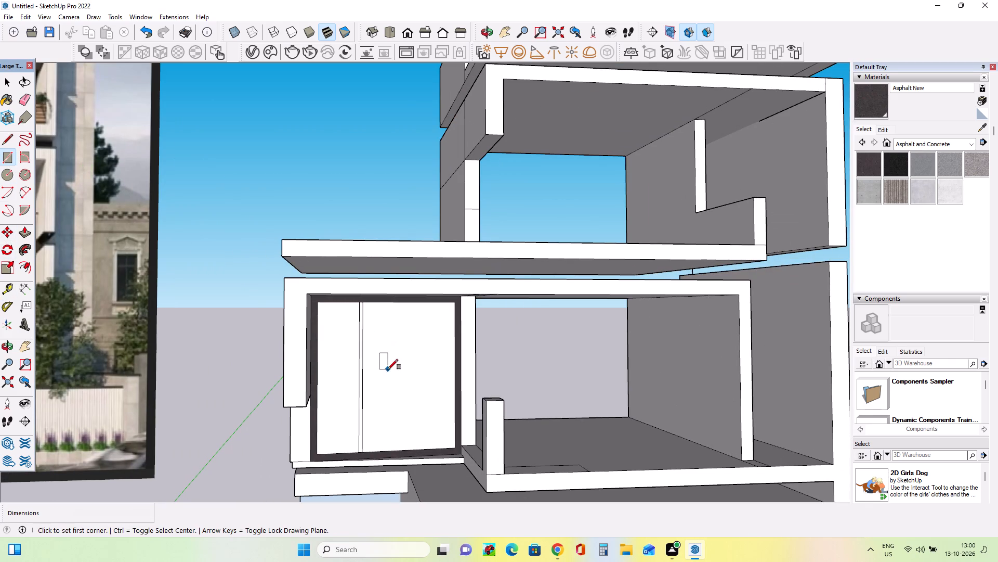
scroll(393, 365, "down", 7)
scroll(147, 360, "up", 8)
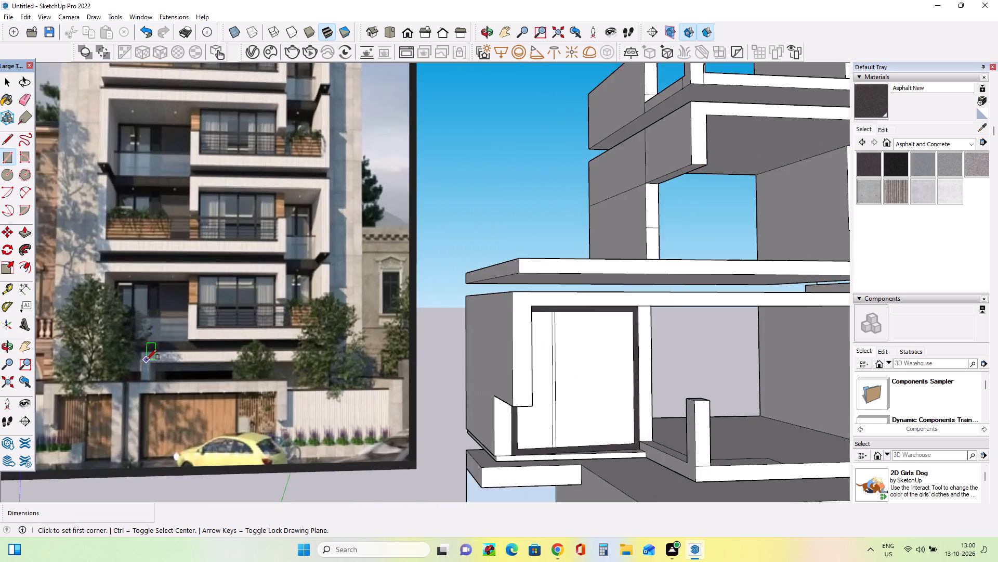
scroll(147, 360, "up", 3)
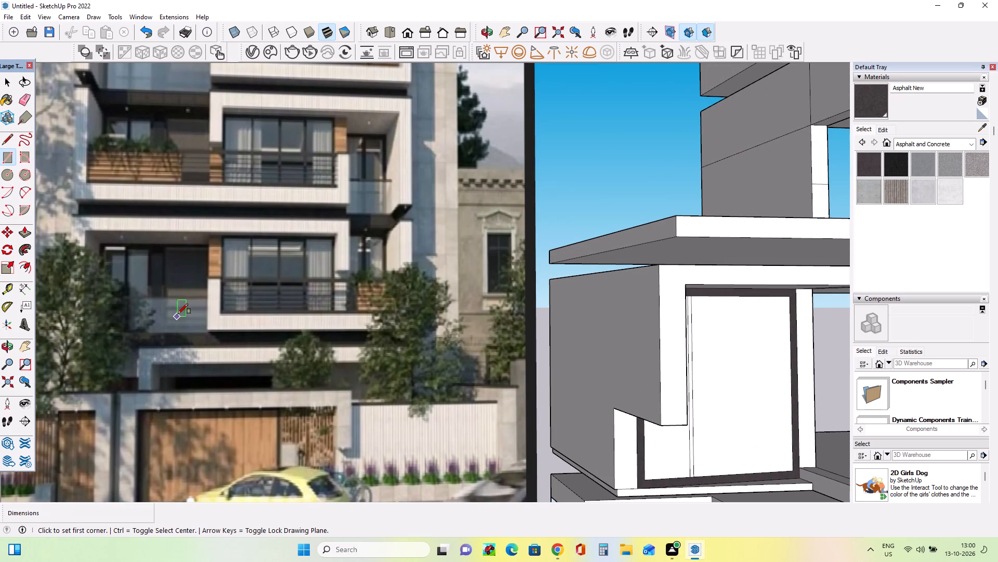
scroll(178, 314, "down", 11)
middle_click_drag(486, 416, 457, 421)
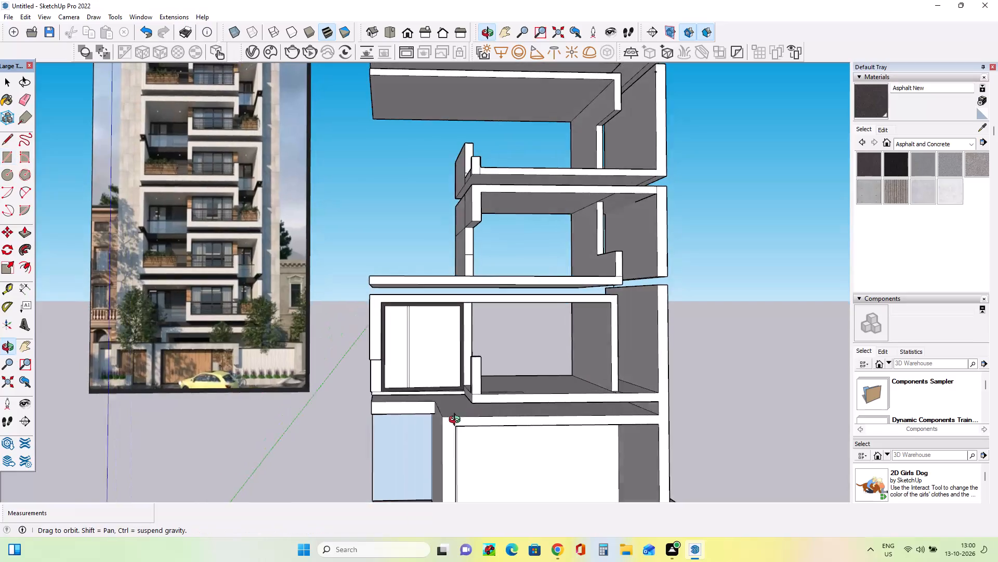
middle_click_drag(457, 421, 456, 421)
scroll(422, 395, "up", 7)
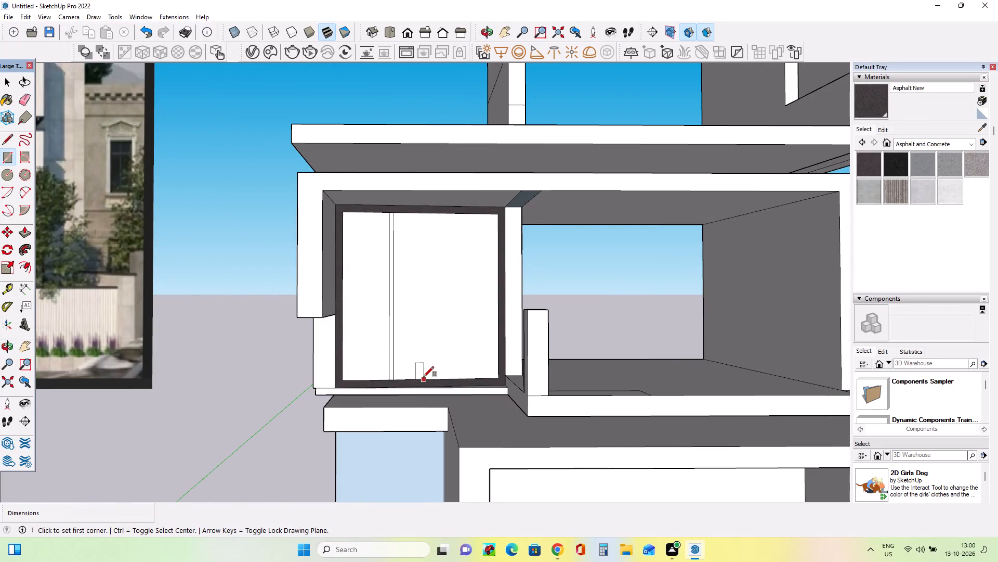
left_click(428, 379)
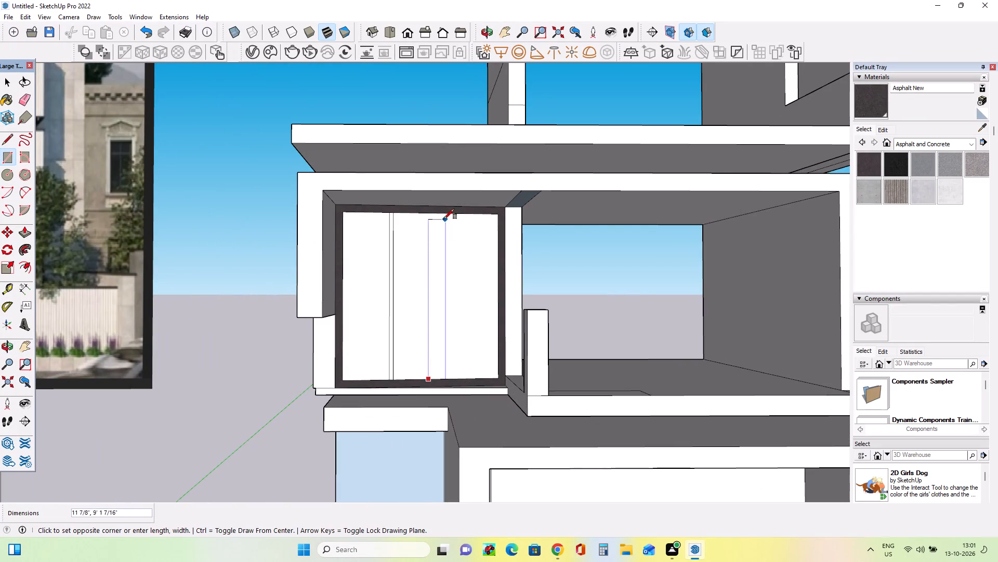
scroll(434, 213, "up", 6)
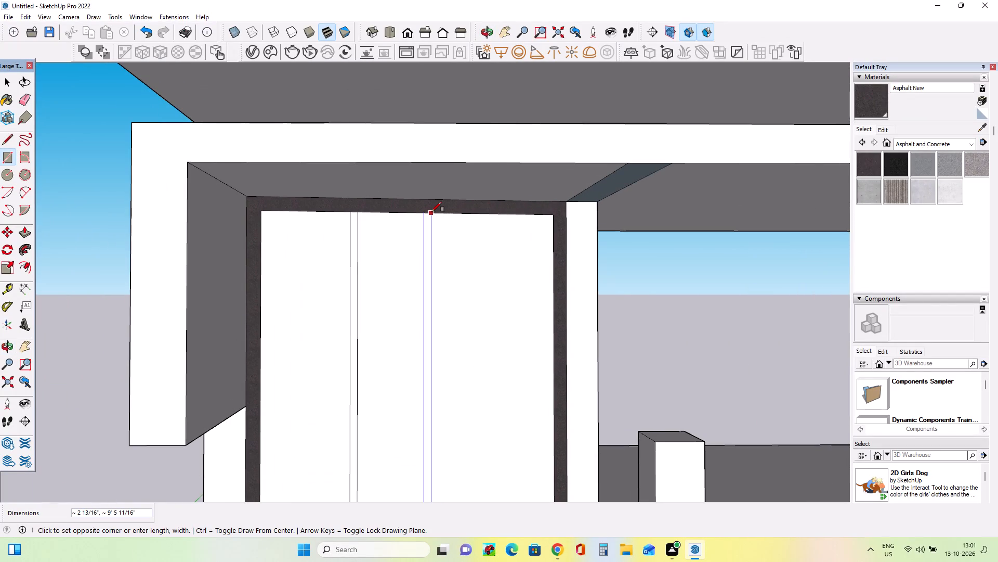
left_click(431, 212)
scroll(462, 405, "down", 7)
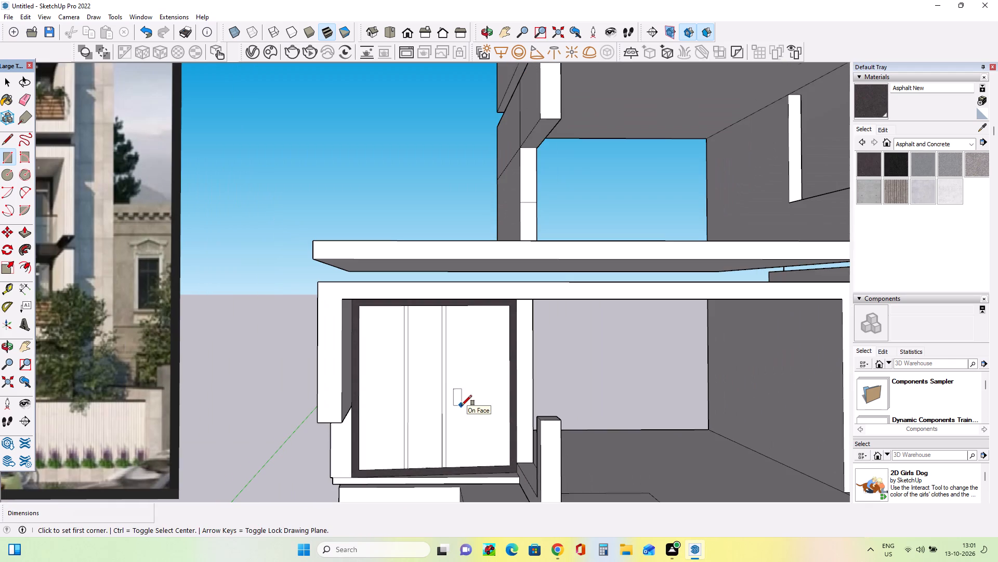
Draw a horizontal bar about 2 3/16" by 3' 10" from the second mullion to the frame's side at the partition.
scroll(453, 387, "down", 3)
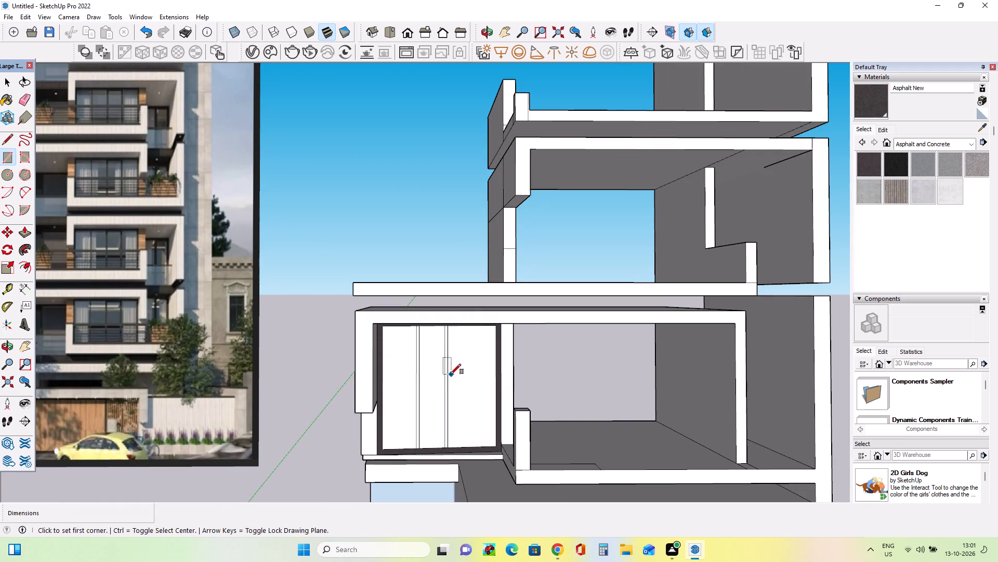
left_click(451, 374)
scroll(495, 387, "up", 11)
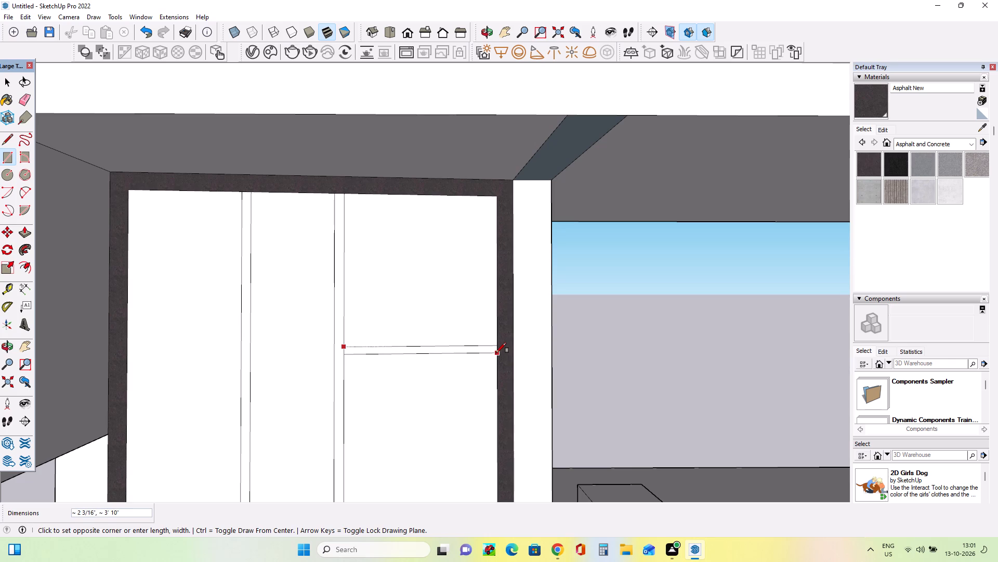
left_click(496, 353)
scroll(498, 390, "down", 9)
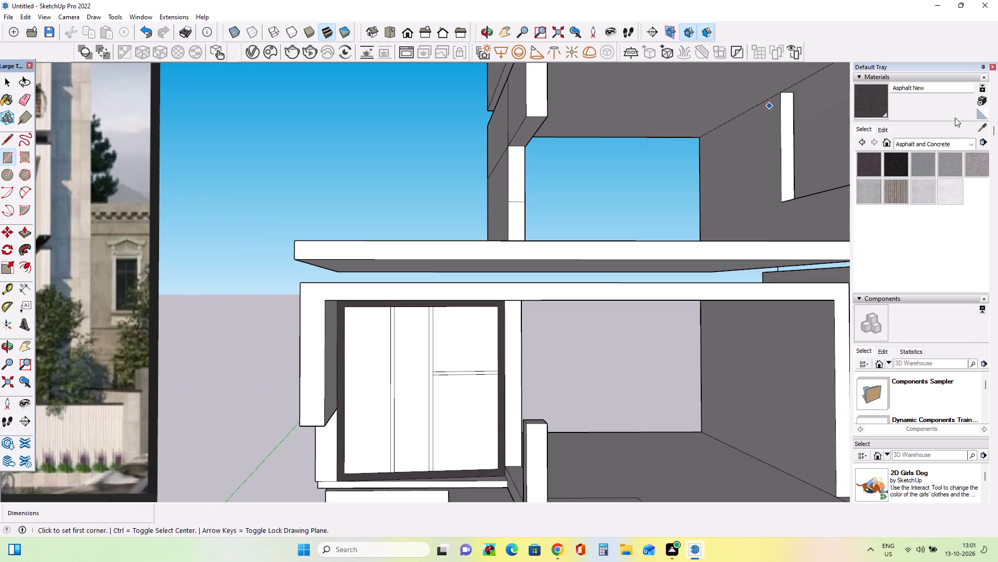
Paint the four window panes of the side bay with Translucent Glass Gray from the Glass and Mirrors collection.
left_click(917, 144)
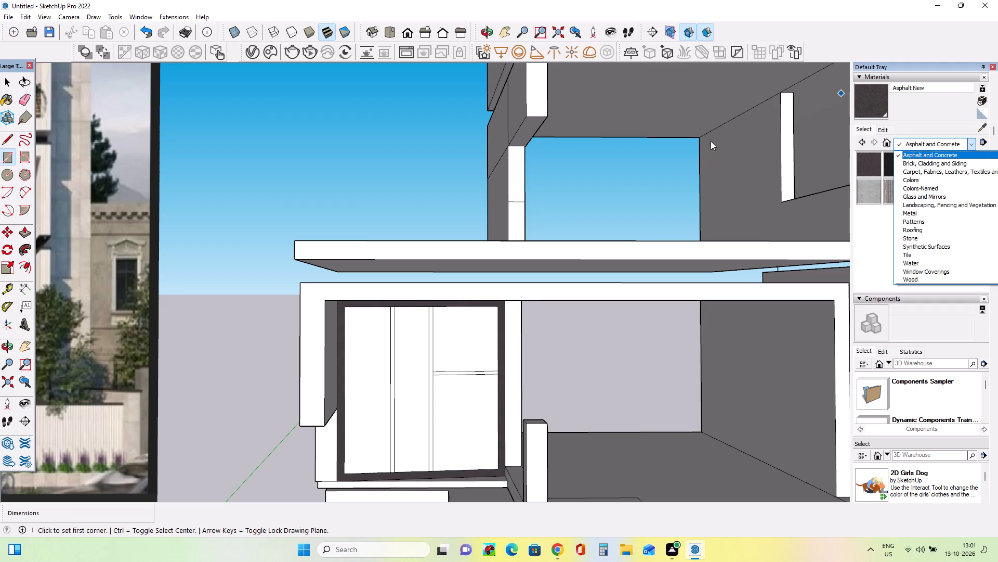
left_click(951, 196)
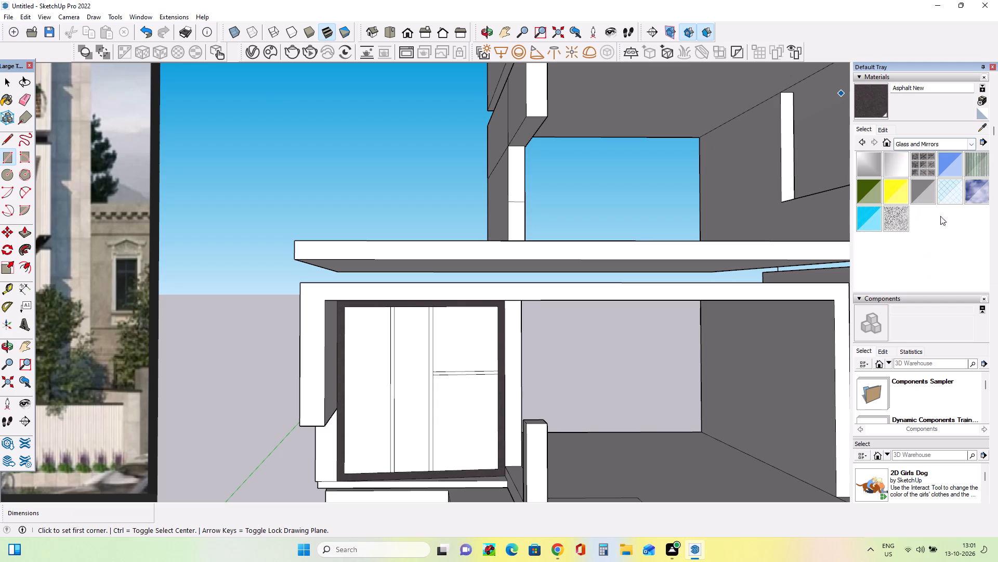
left_click(923, 194)
left_click(466, 352)
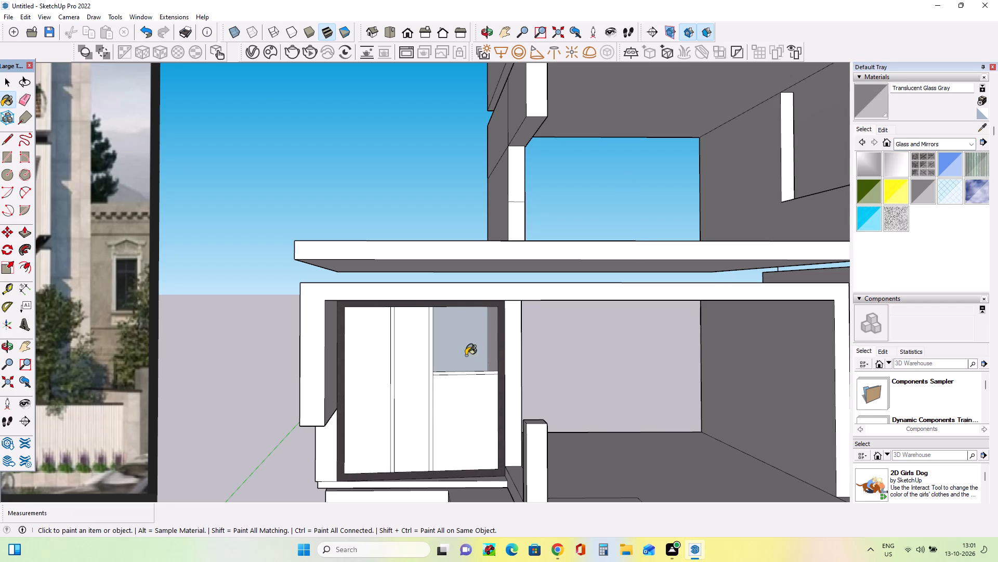
left_click(466, 394)
left_click(413, 380)
left_click(369, 376)
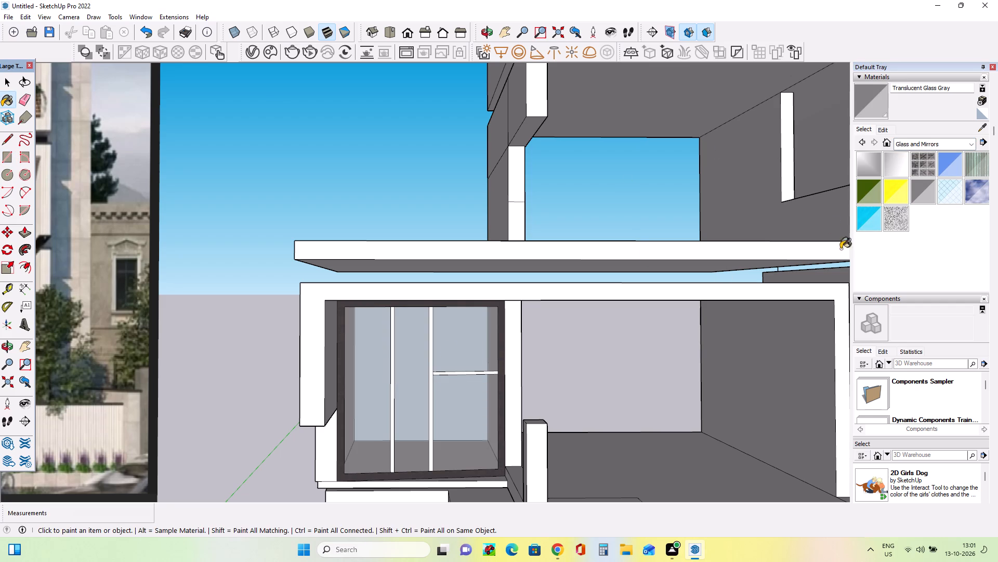
Paint the side bay window's two vertical mullions and horizontal bar with Asphalt New from the Asphalt and Concrete collection.
left_click(921, 144)
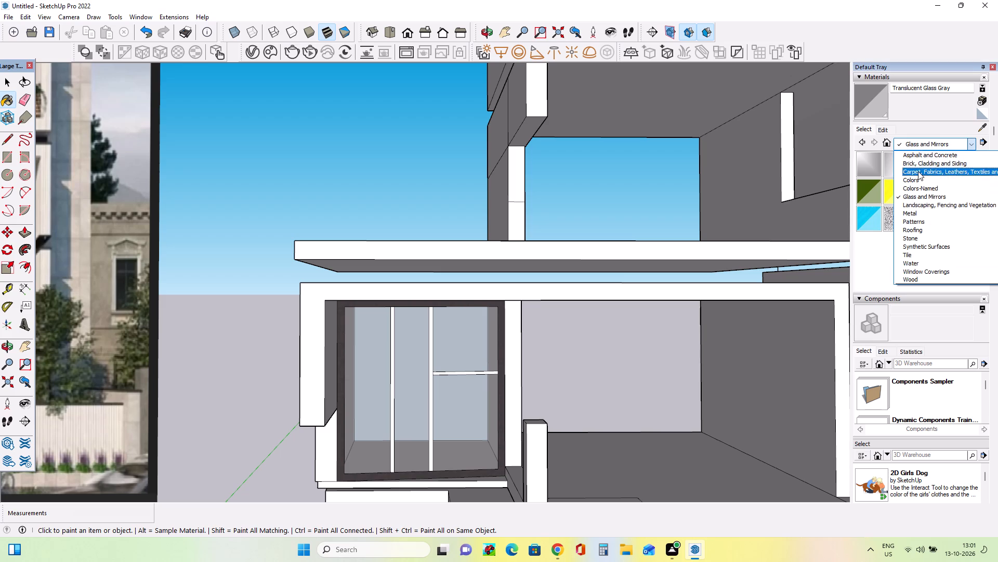
left_click(918, 155)
left_click(871, 168)
scroll(451, 359, "up", 2)
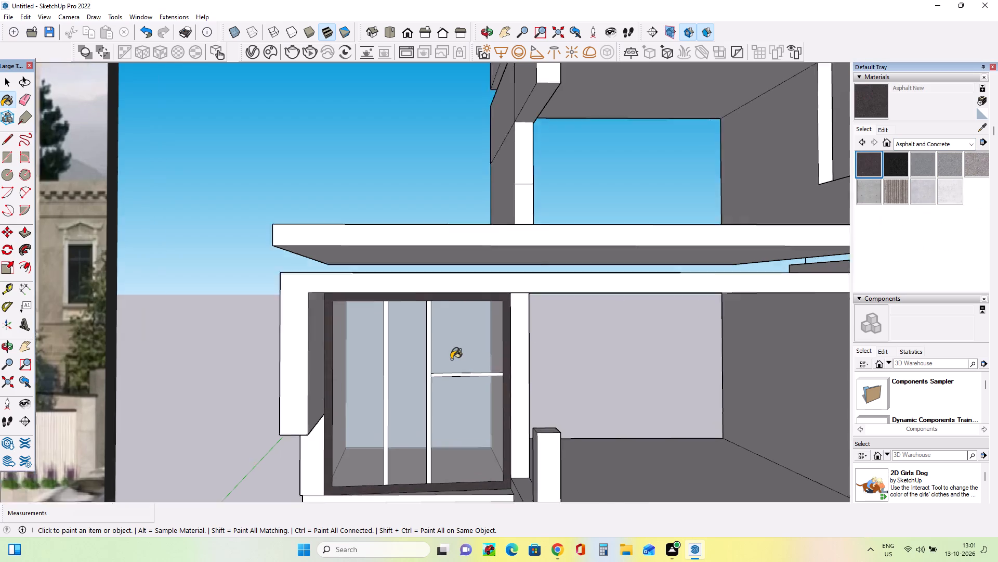
scroll(451, 359, "up", 5)
left_click(469, 387)
left_click(407, 385)
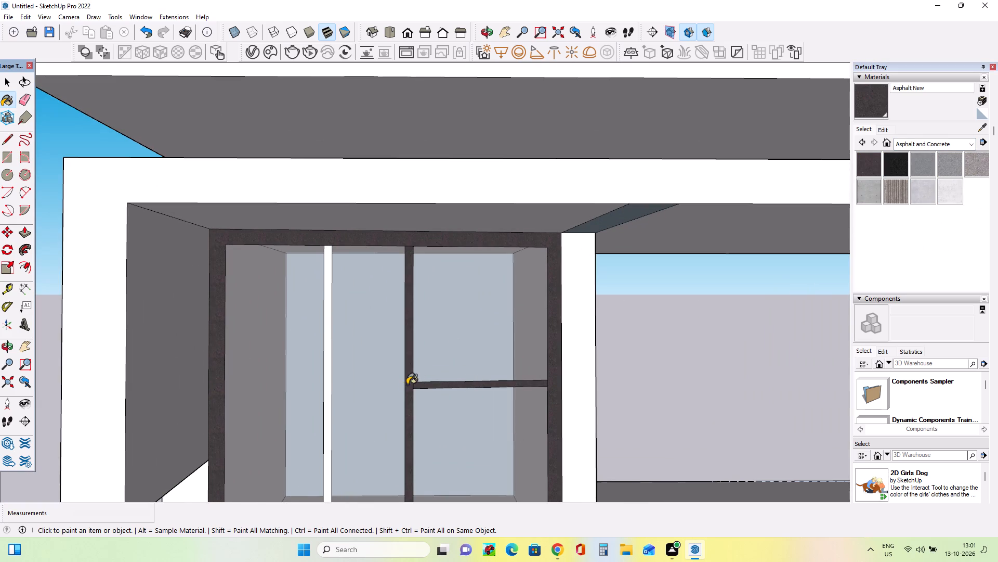
left_click(330, 380)
Examine the lower floors' balconies and windows in the reference photo and compare them with the model.
scroll(410, 343, "down", 9)
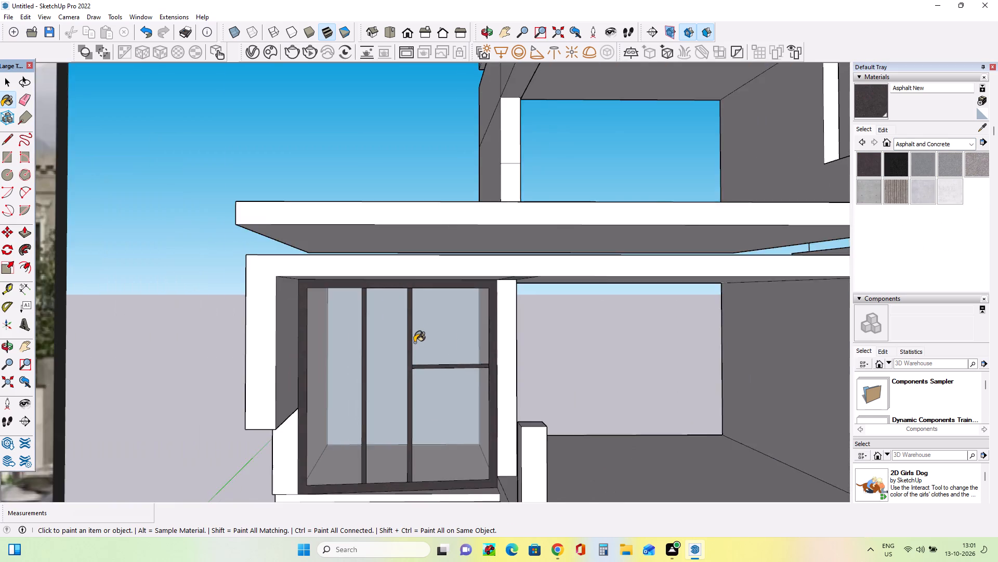
scroll(414, 342, "down", 11)
middle_click_drag(441, 364, 451, 379)
scroll(272, 328, "up", 2)
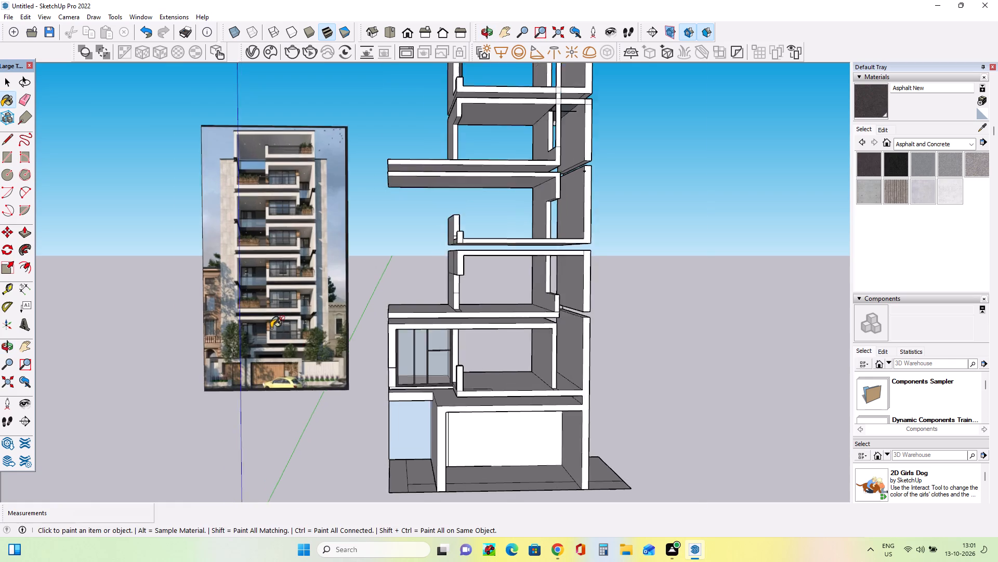
scroll(272, 327, "up", 10)
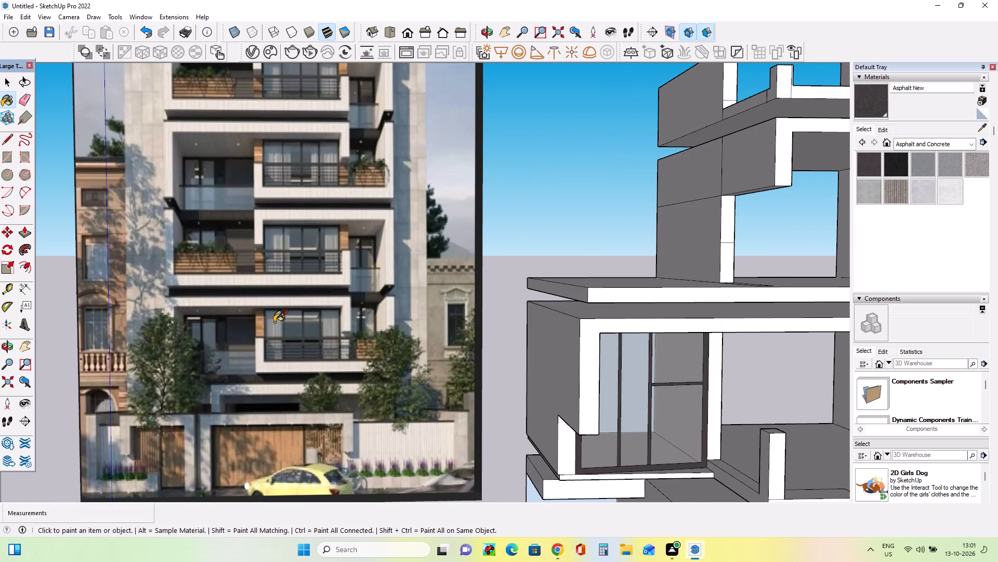
scroll(275, 322, "up", 1)
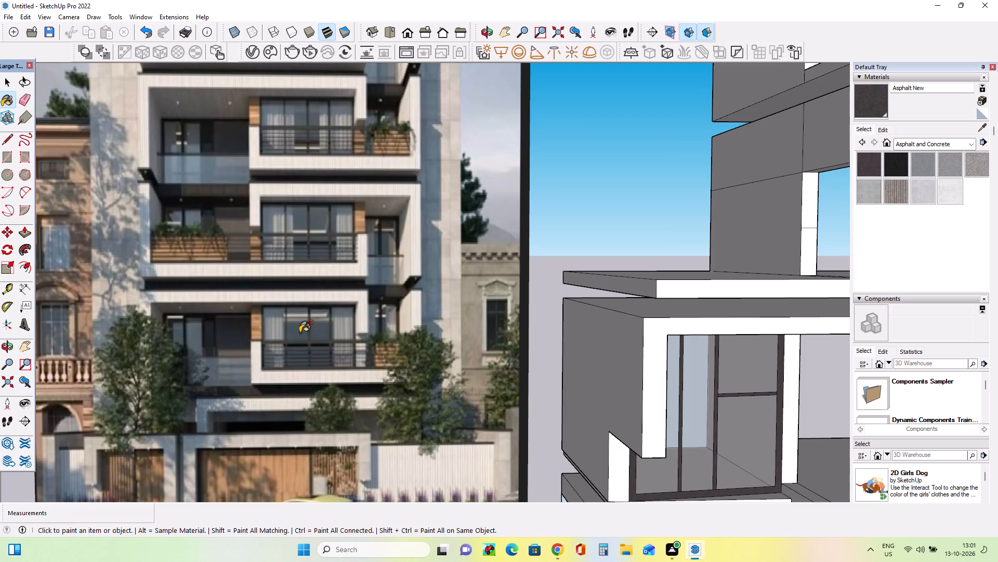
scroll(213, 421, "up", 6)
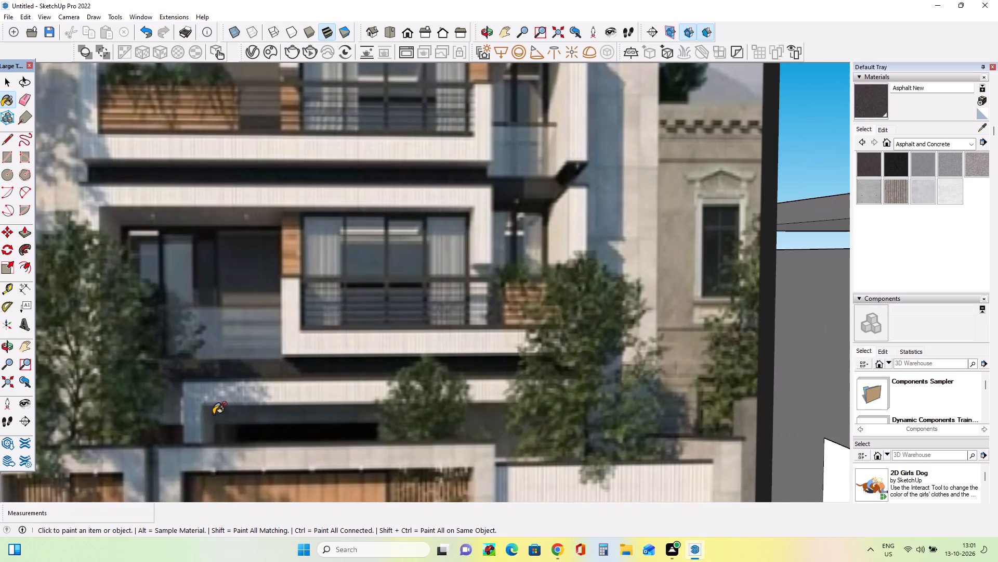
scroll(221, 385, "down", 17)
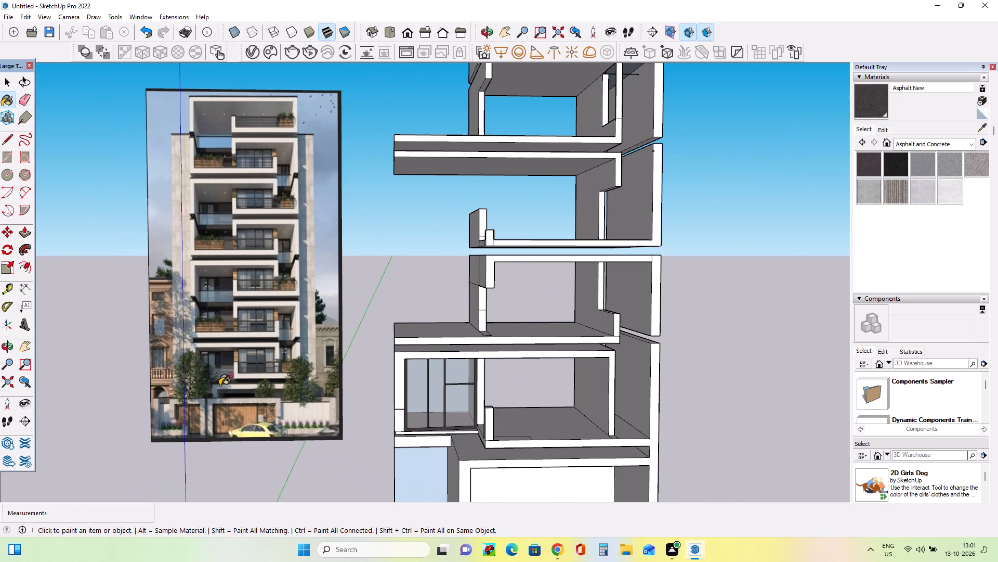
scroll(229, 312, "up", 13)
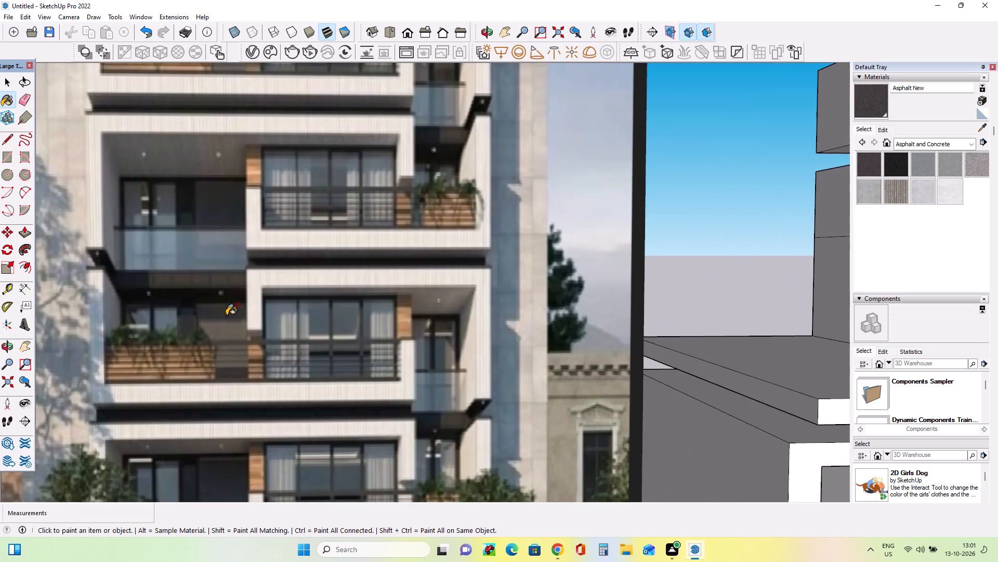
scroll(228, 315, "down", 7)
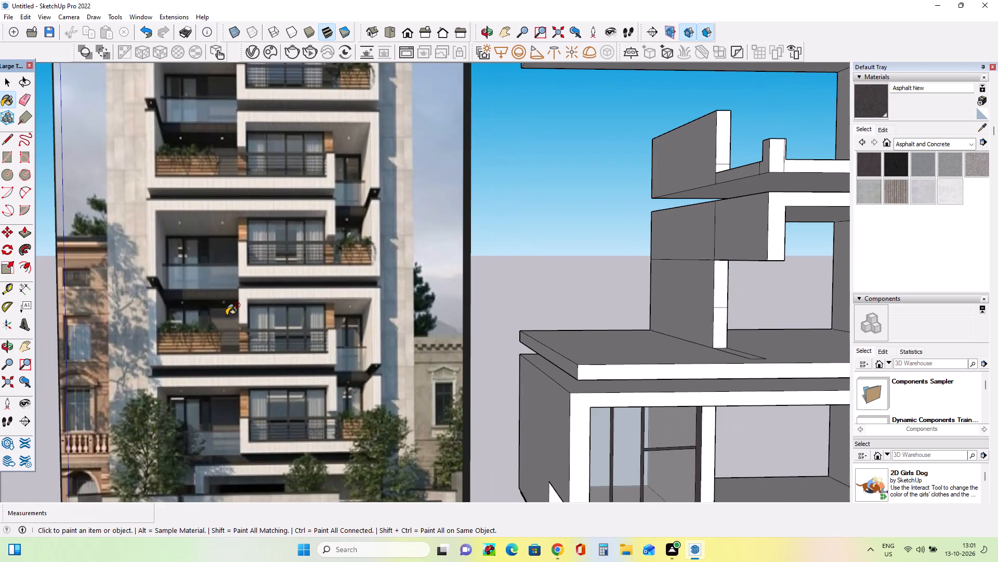
scroll(228, 315, "down", 9)
Draw a rectangle on the projecting slab above the side bay, from the partition wall's corner to the slab's rear outer corner.
middle_click_drag(448, 415, 439, 388)
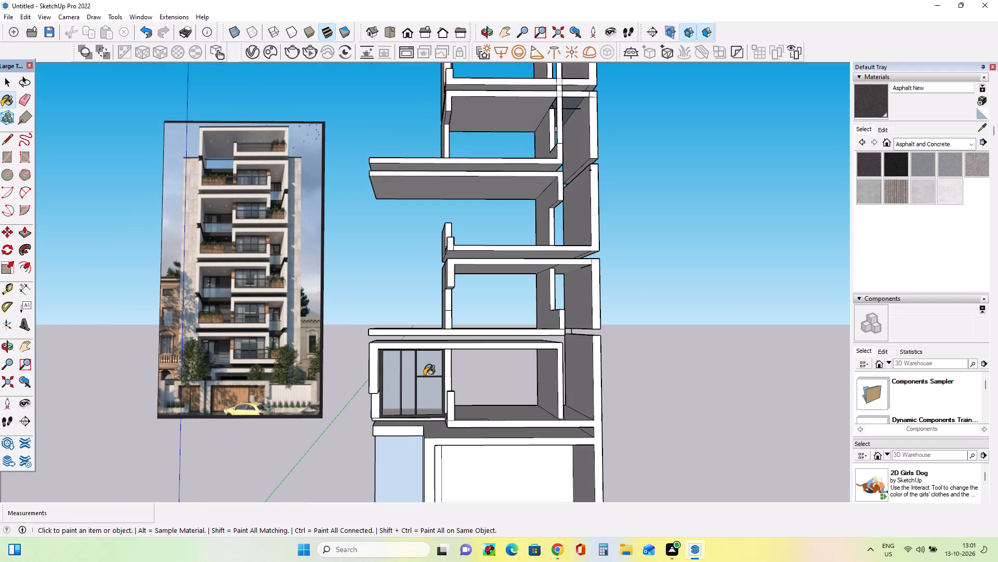
middle_click_drag(443, 378, 522, 412)
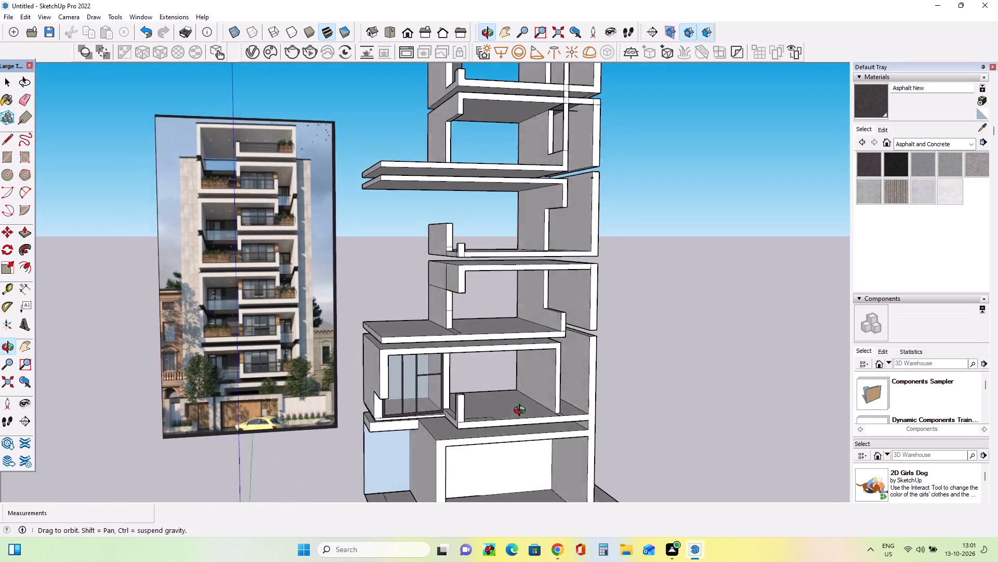
middle_click_drag(522, 412, 589, 426)
middle_click_drag(429, 392, 474, 553)
middle_click_drag(430, 374, 483, 449)
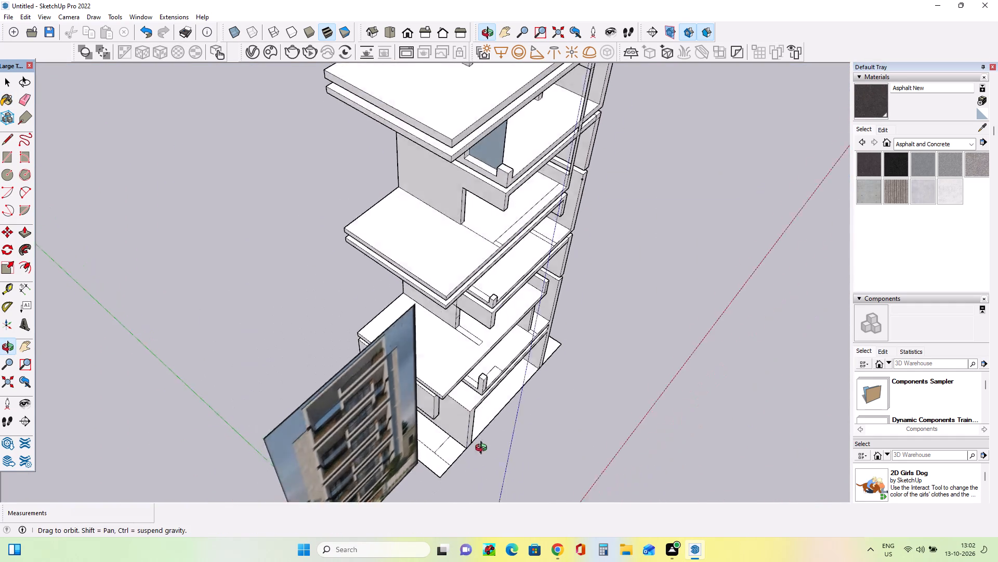
middle_click_drag(483, 449, 514, 469)
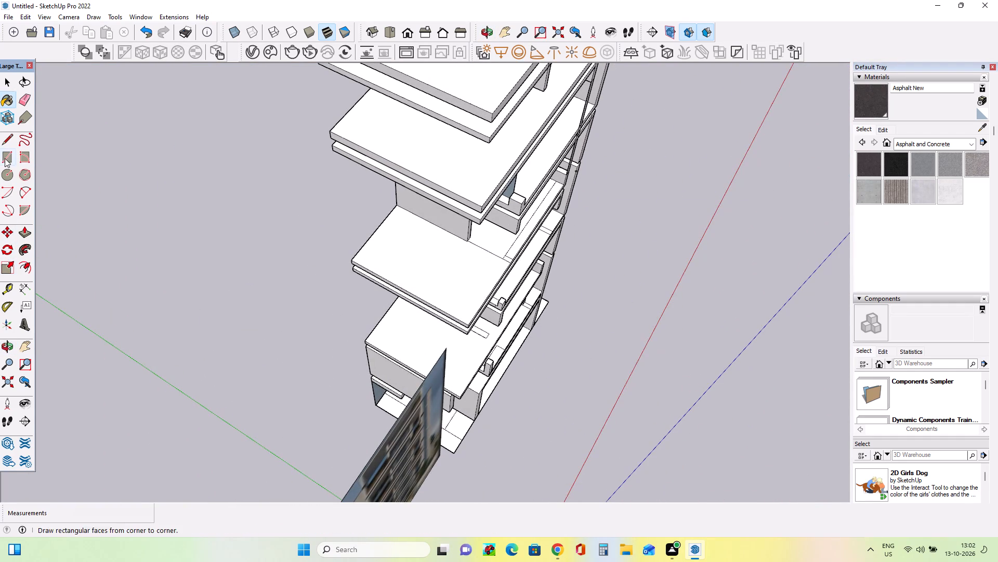
left_click(5, 158)
middle_click_drag(357, 353, 494, 329)
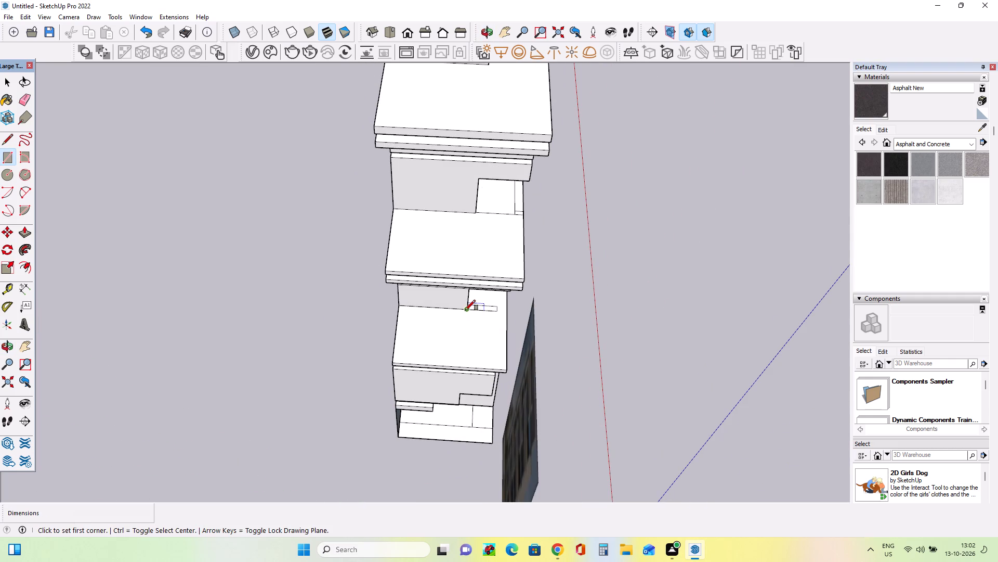
left_click(458, 315)
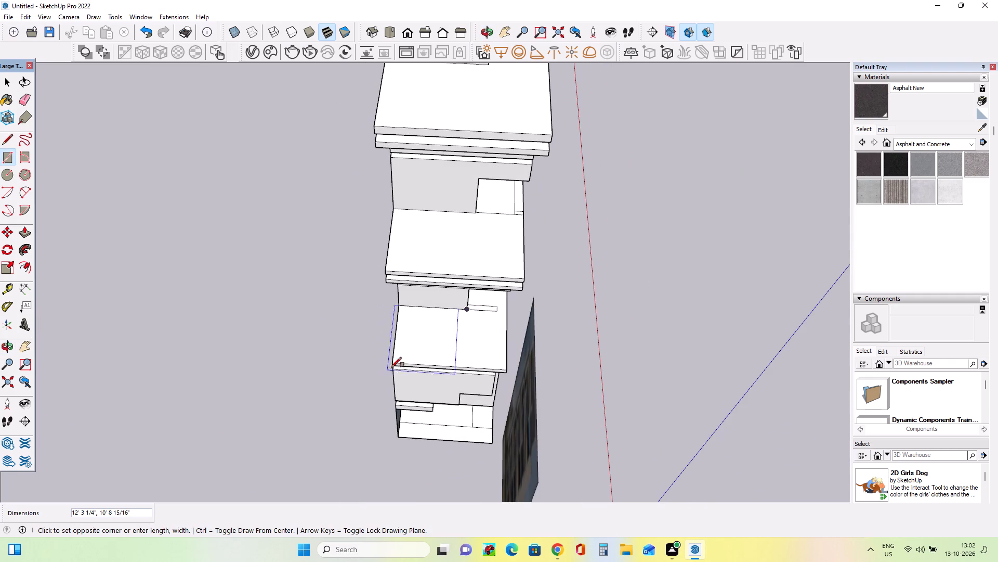
key("Escape")
left_click(469, 310)
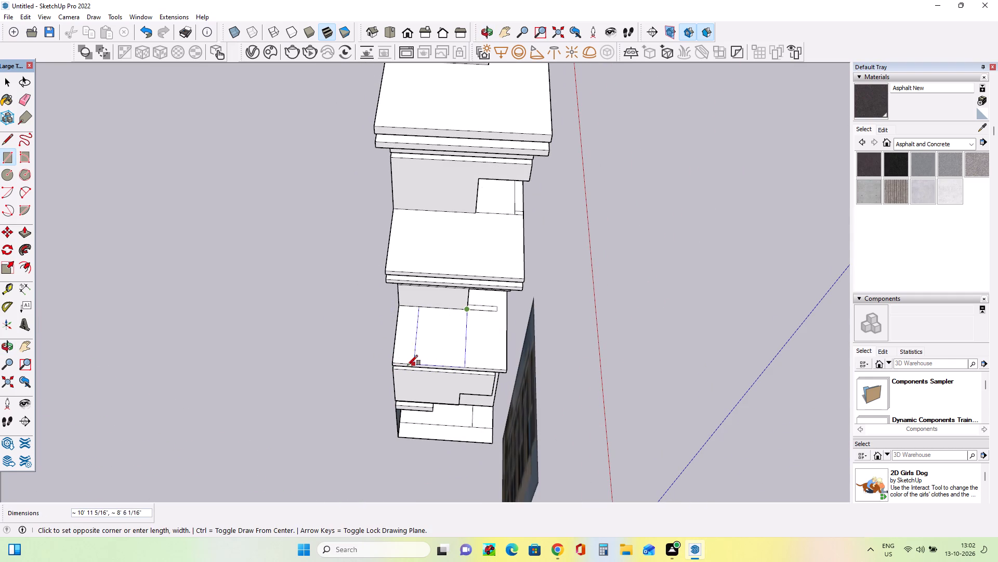
left_click(392, 364)
Draw a strip about 11' 4 13/16" by 1' 2 11/16" along the outer edge of the rectangle on the projecting slab.
middle_click_drag(476, 380, 399, 384)
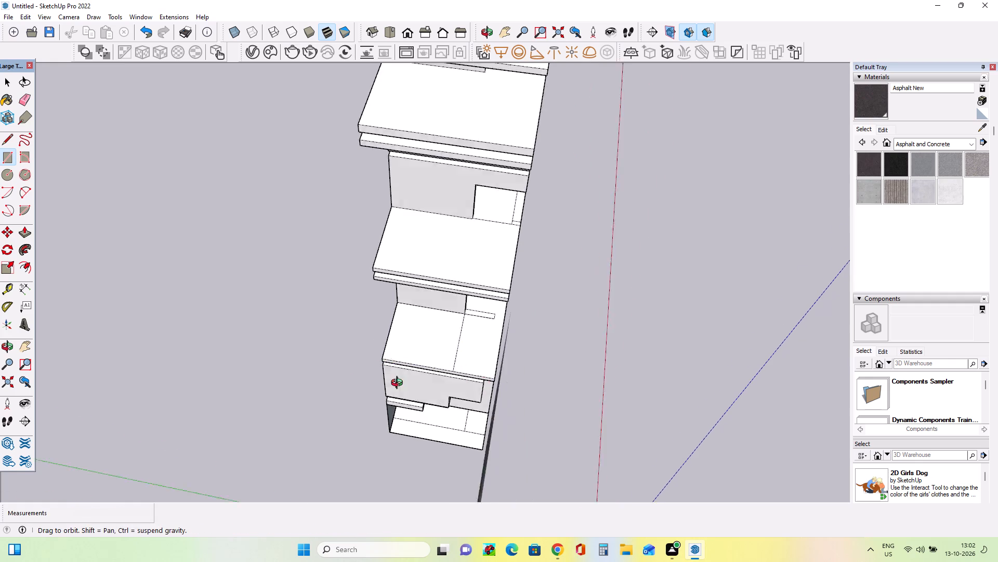
middle_click_drag(399, 384, 177, 292)
scroll(367, 390, "up", 1)
middle_click_drag(367, 388, 343, 296)
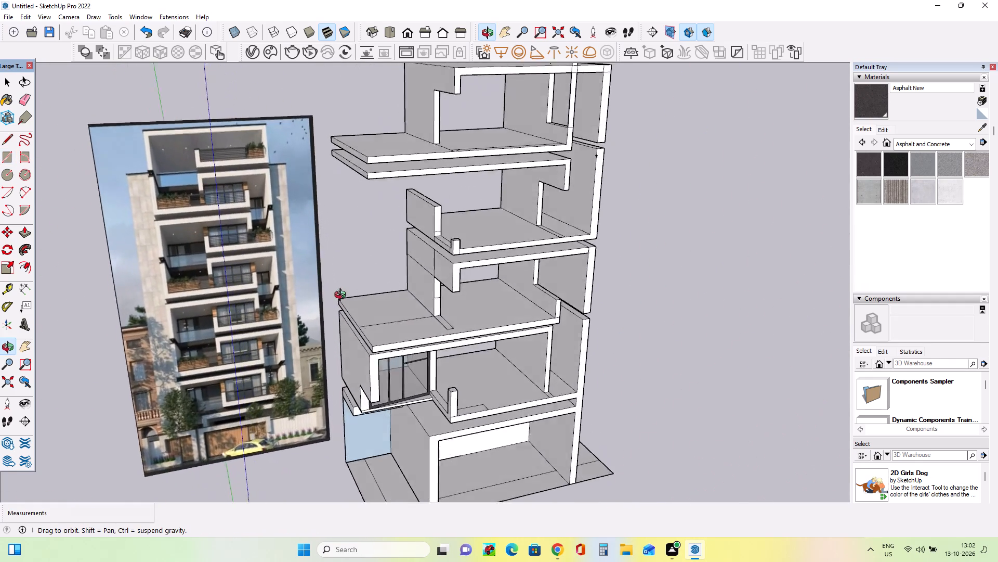
middle_click_drag(343, 296, 279, 363)
left_click(348, 325)
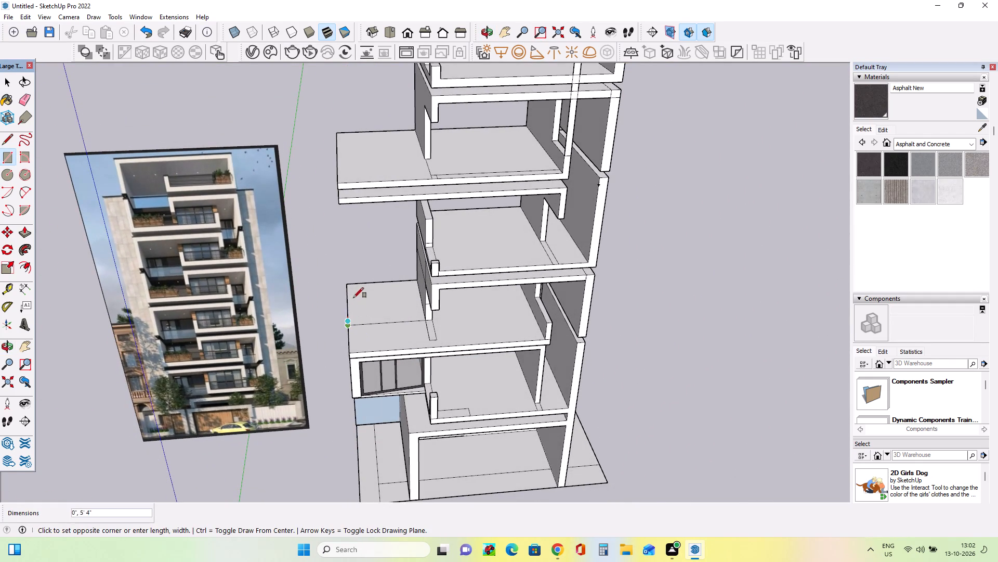
scroll(358, 282, "up", 3)
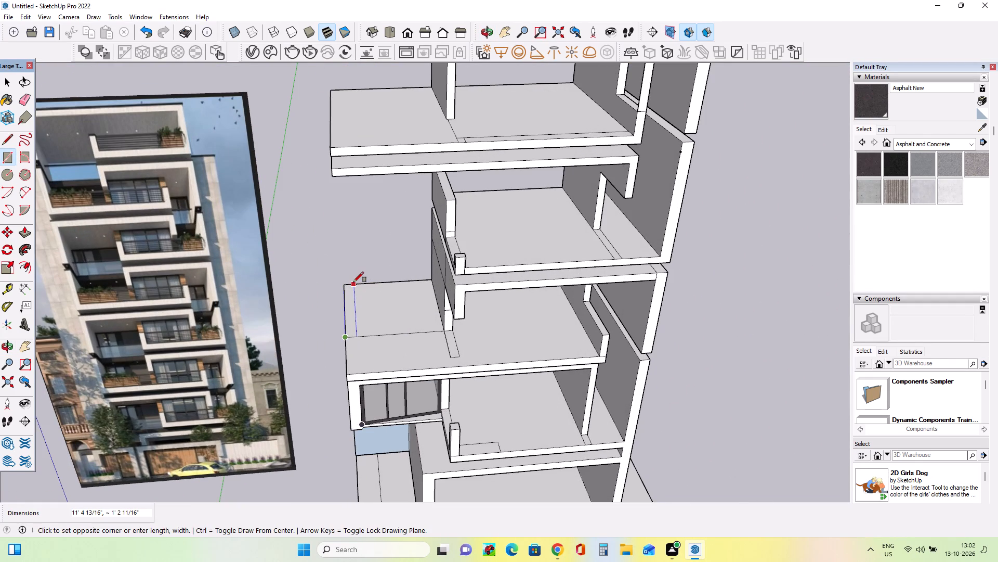
left_click(353, 282)
Push/Pull the outer-edge strip up about 7' 7 5/16" to form a side wall on the projecting slab.
left_click(23, 232)
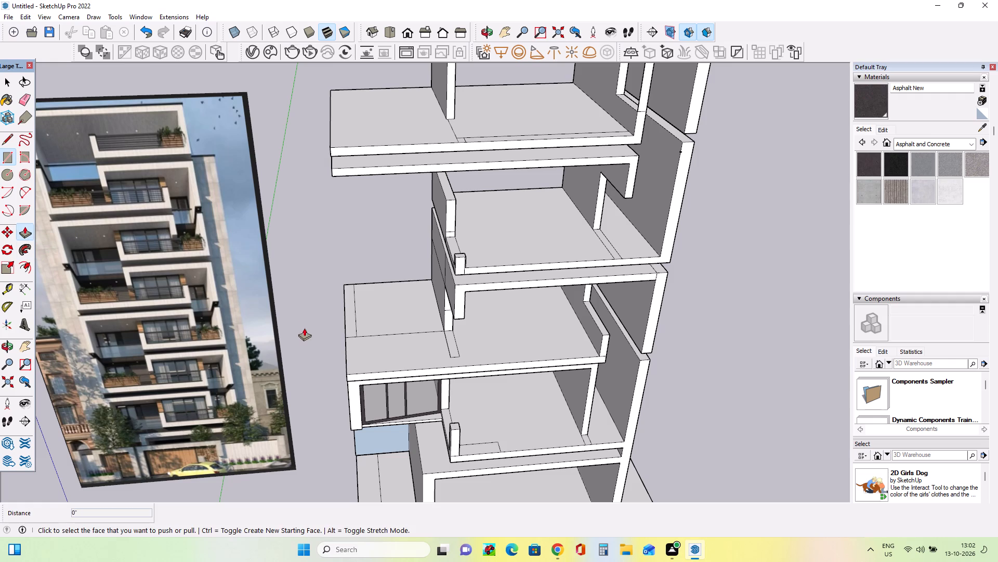
left_click(348, 316)
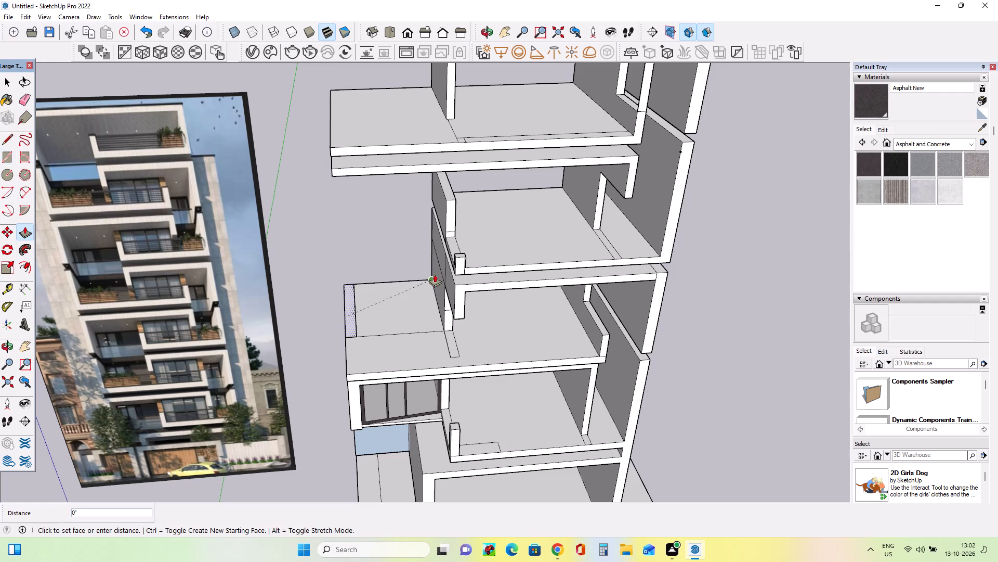
left_click(424, 258)
Examine the new side wall from several angles and compare it with the balcony and planter details in the reference photo.
middle_click_drag(380, 329, 438, 216)
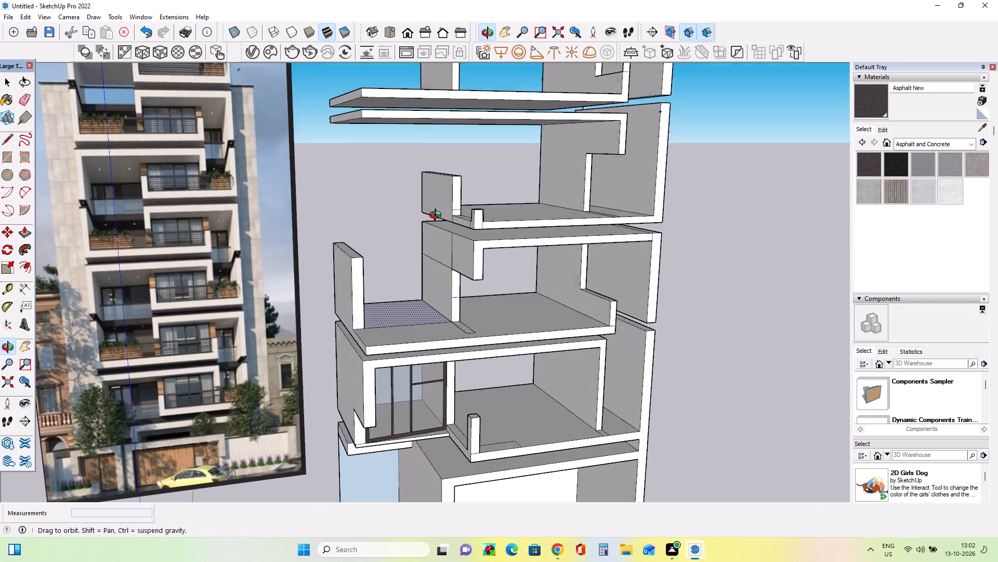
middle_click_drag(438, 216, 289, 262)
middle_click_drag(389, 285, 438, 227)
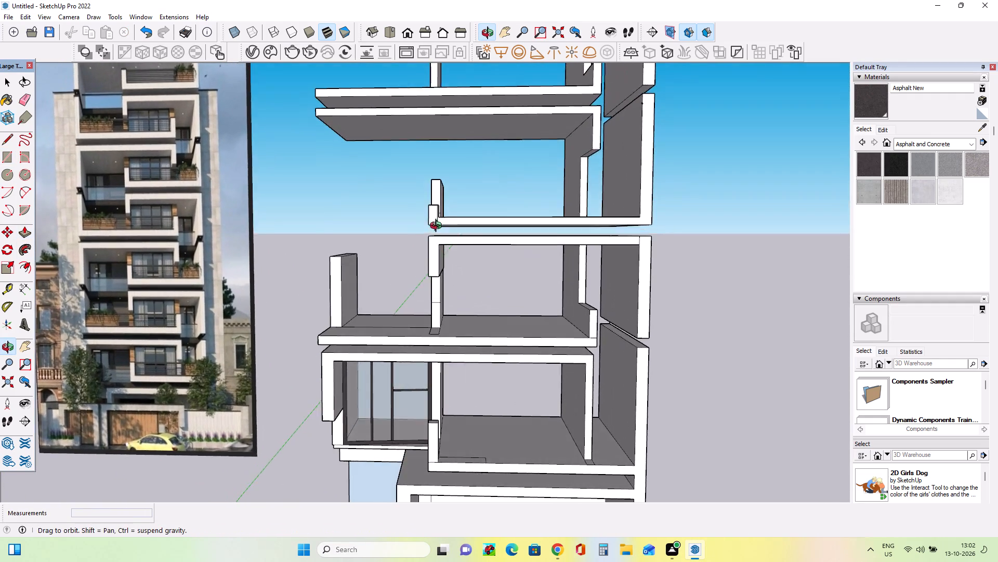
middle_click_drag(438, 227, 459, 235)
middle_click_drag(408, 321, 383, 317)
scroll(450, 304, "down", 1)
middle_click_drag(446, 304, 452, 307)
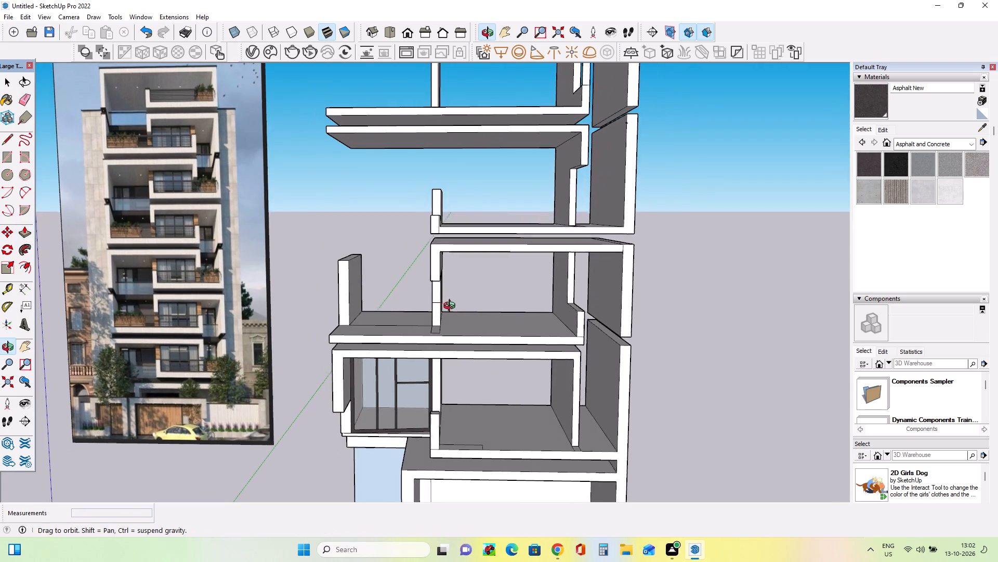
middle_click_drag(452, 307, 457, 309)
scroll(121, 317, "up", 3)
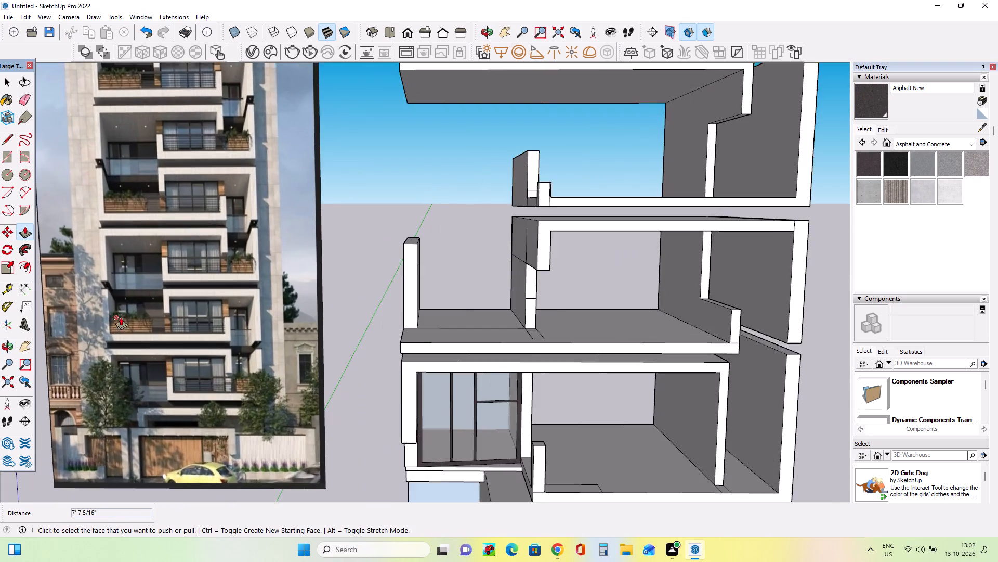
scroll(121, 317, "up", 3)
middle_click_drag(152, 306, 165, 330)
middle_click_drag(165, 330, 165, 324)
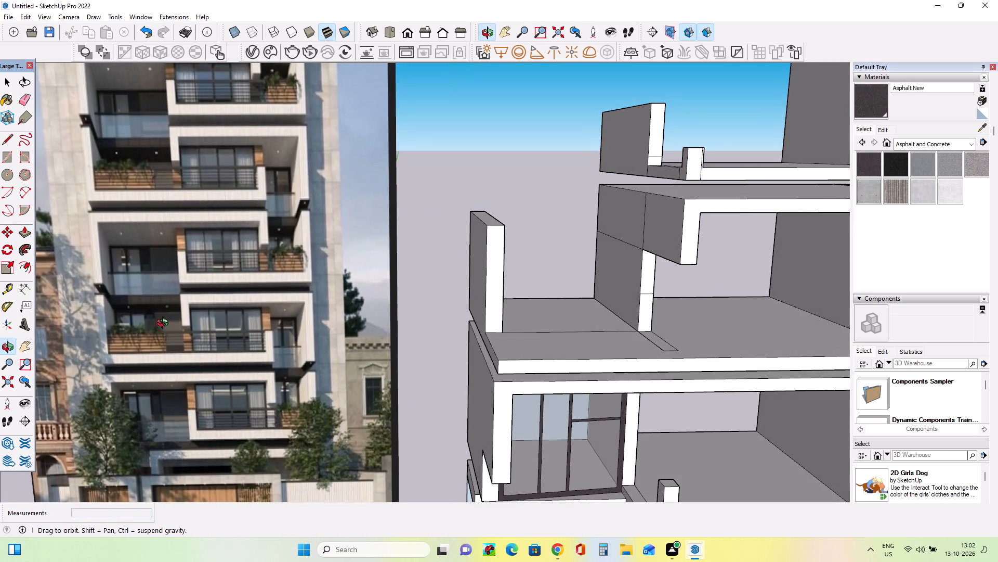
middle_click_drag(165, 324, 166, 321)
middle_click_drag(176, 324, 177, 334)
middle_click_drag(207, 338, 209, 324)
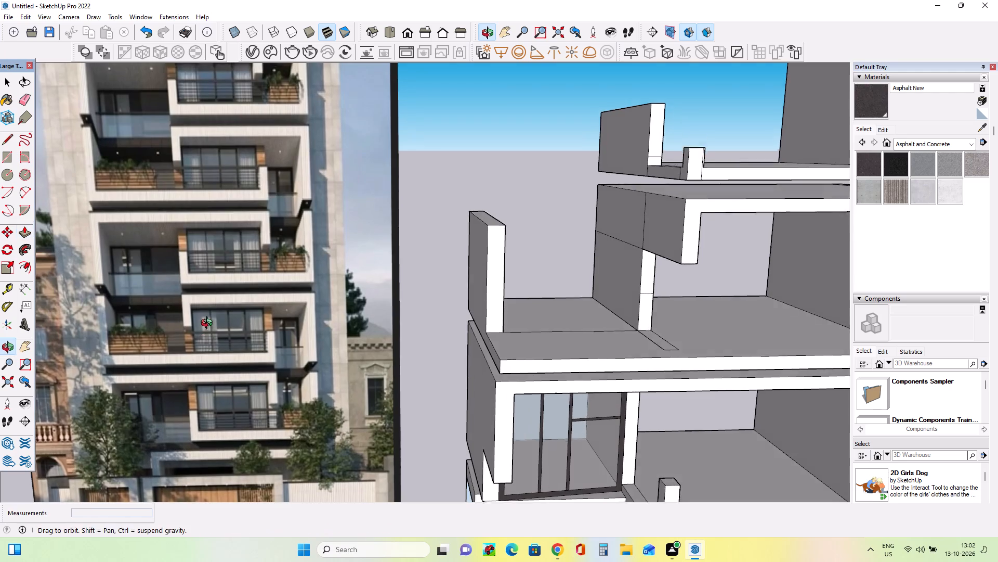
middle_click_drag(209, 324, 212, 311)
middle_click(307, 312)
middle_click(309, 312)
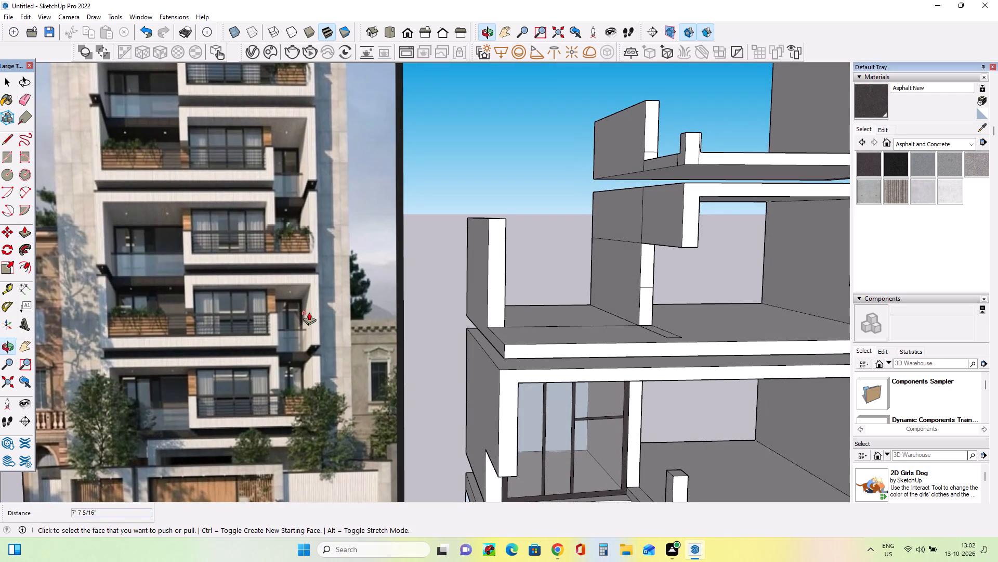
middle_click_drag(422, 342, 374, 341)
middle_click(374, 341)
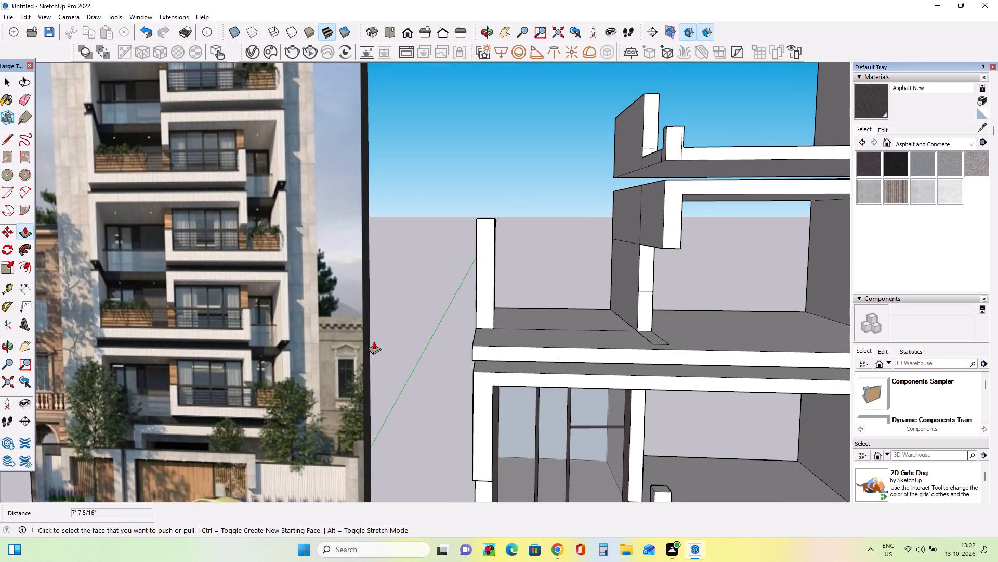
scroll(100, 247, "up", 6)
middle_click_drag(178, 296, 201, 263)
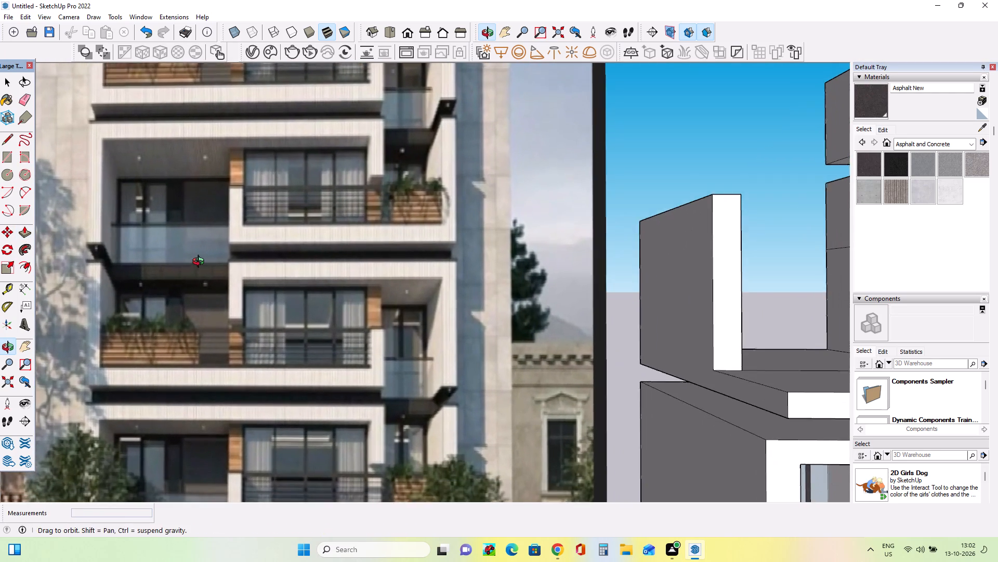
middle_click_drag(201, 263, 201, 262)
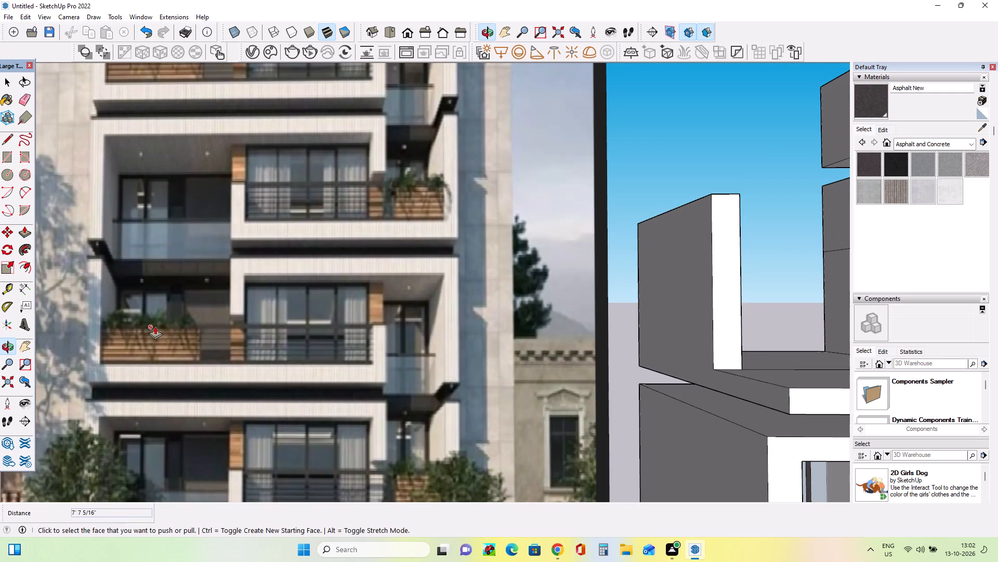
scroll(155, 326, "down", 2)
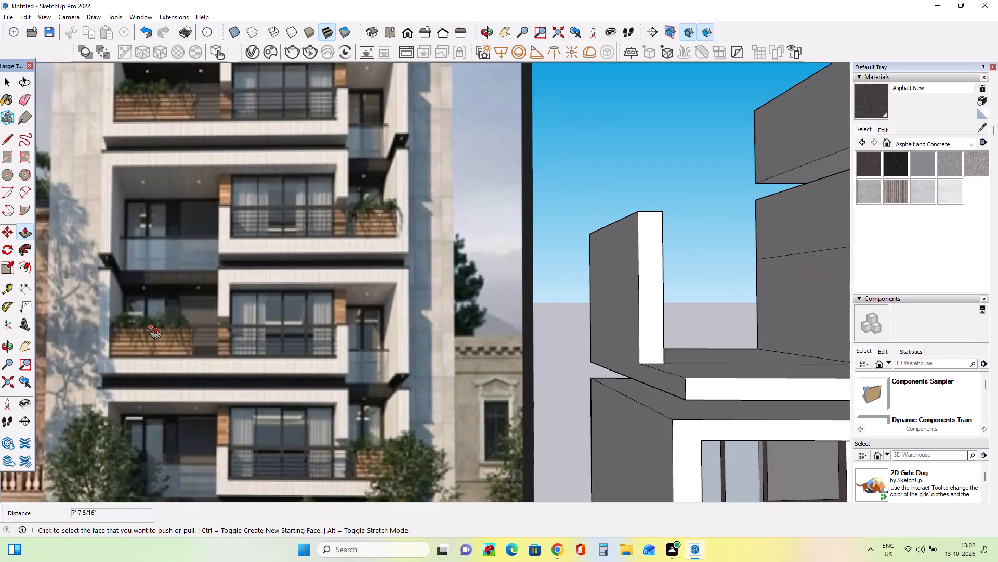
Push/Pull the side wall's front end forward 6' 6 7/8" to the front edge of the projecting slab.
scroll(155, 326, "down", 9)
scroll(155, 326, "up", 1)
middle_click_drag(185, 313, 190, 330)
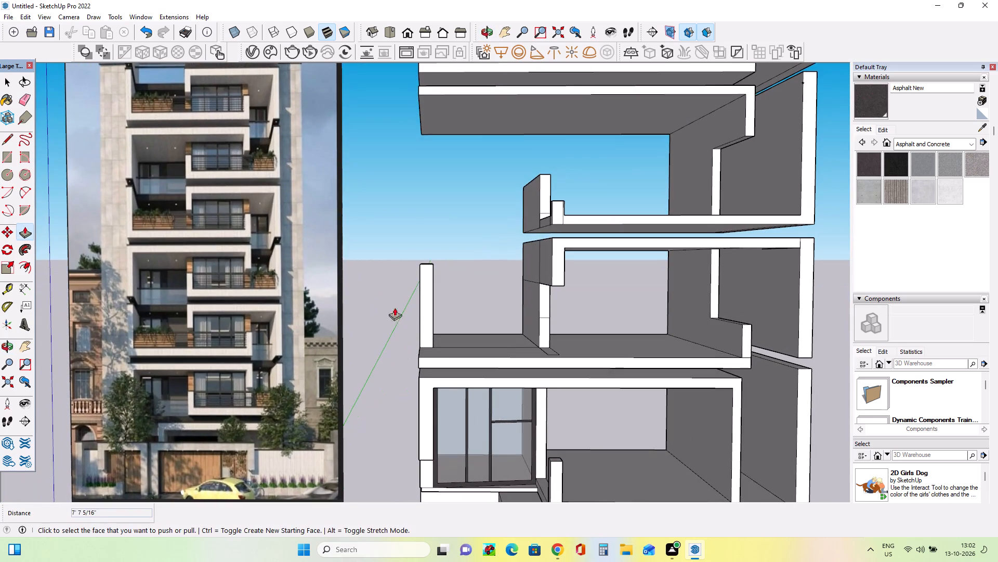
middle_click_drag(459, 301, 478, 352)
middle_click_drag(461, 355, 451, 355)
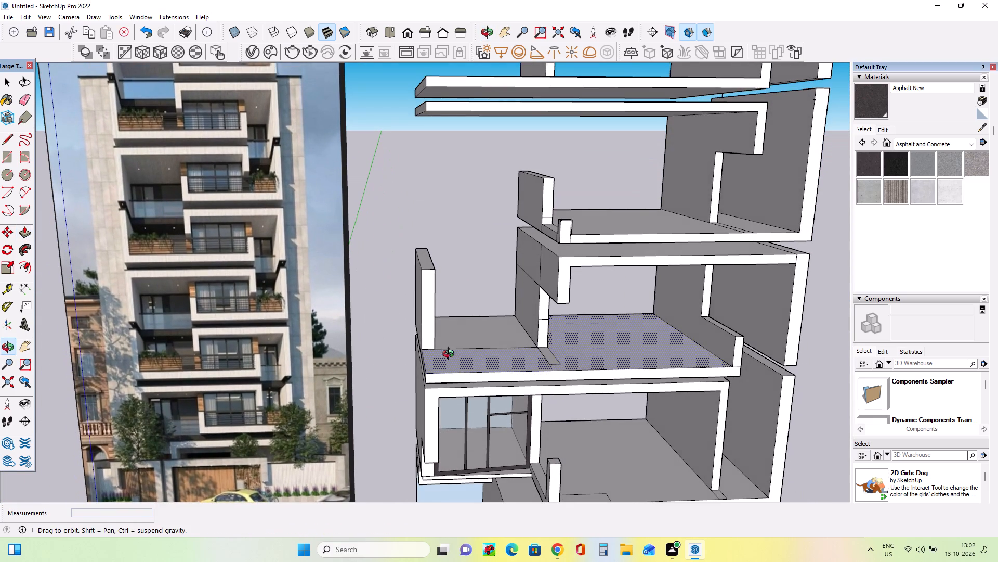
middle_click_drag(451, 355, 384, 338)
scroll(469, 357, "down", 1)
middle_click_drag(474, 365, 477, 371)
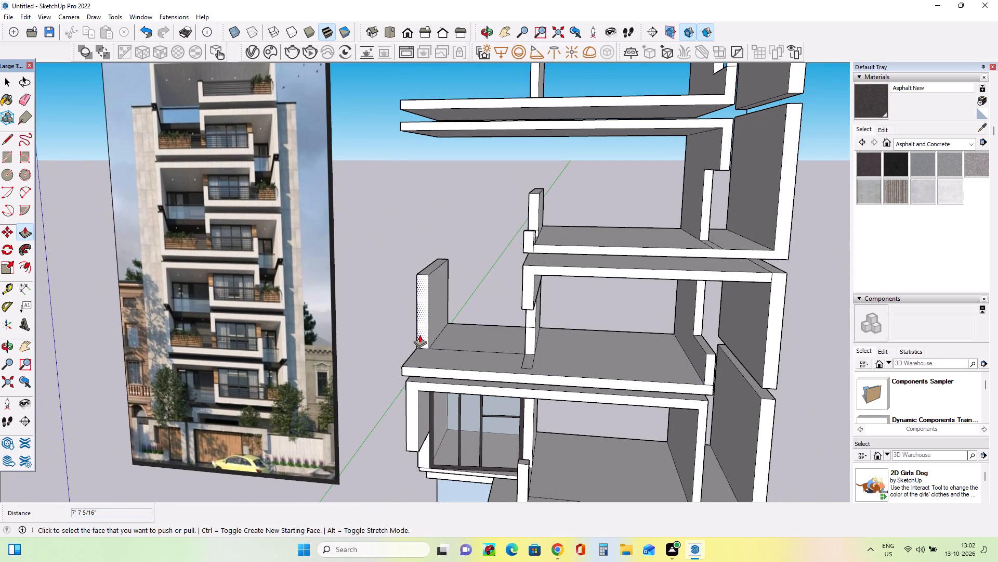
left_click(422, 334)
left_click(411, 372)
Push/Pull the top of the side wall up about 3' 3 7/8", using the neighbouring ceiling slab as reference.
middle_click_drag(524, 367, 543, 368)
middle_click_drag(478, 334, 492, 348)
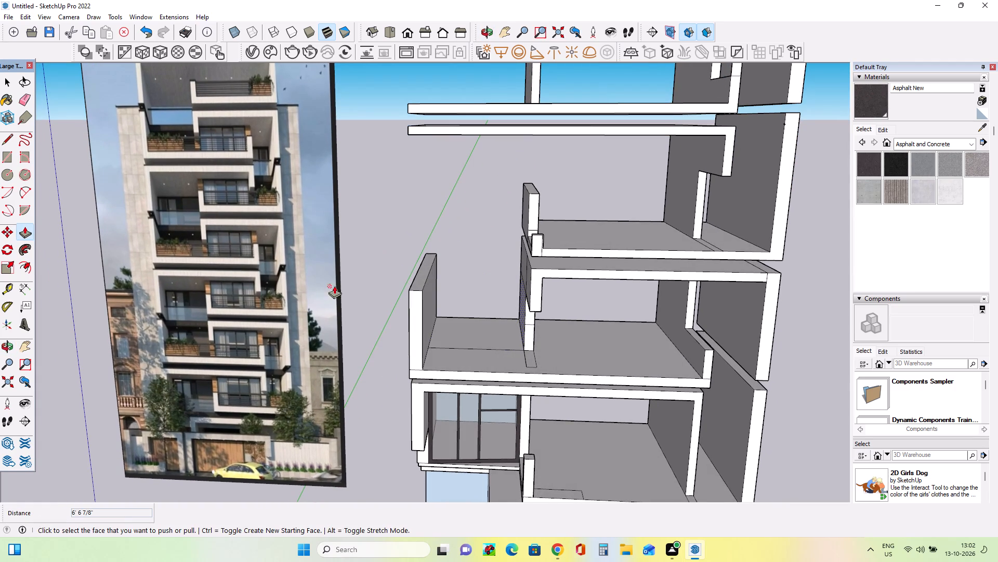
middle_click_drag(470, 284, 524, 274)
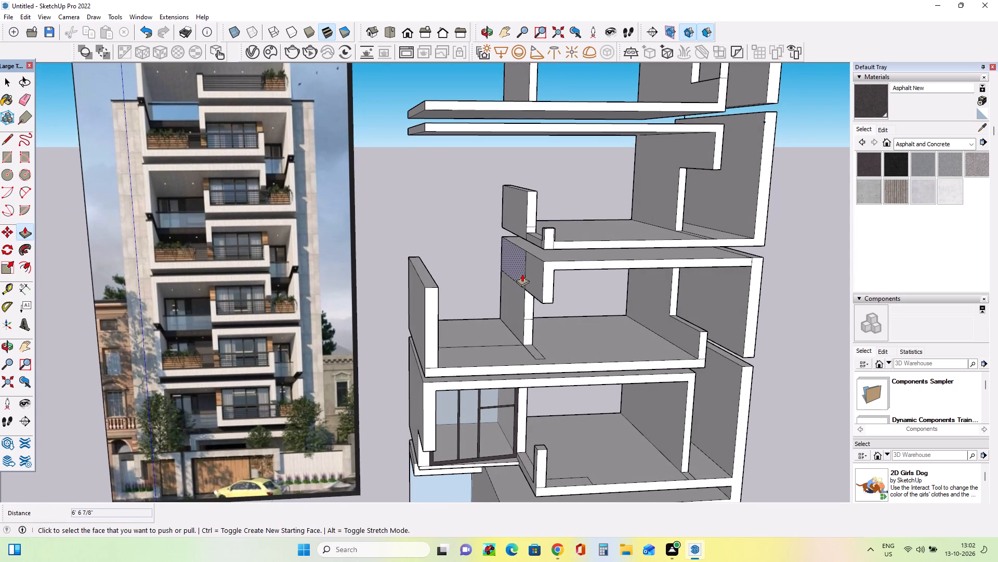
middle_click_drag(523, 277, 527, 284)
middle_click_drag(532, 287, 514, 291)
left_click(425, 272)
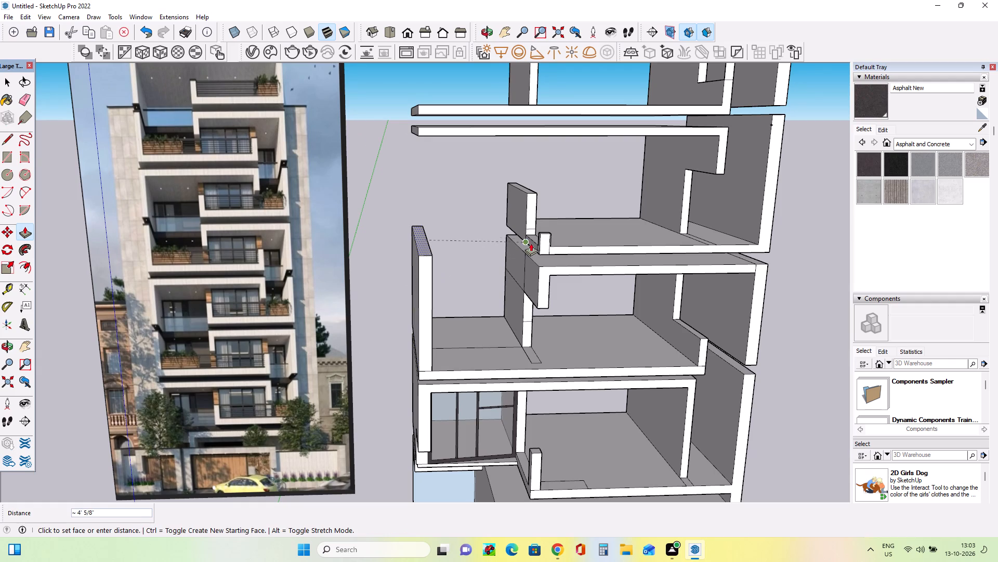
left_click(528, 249)
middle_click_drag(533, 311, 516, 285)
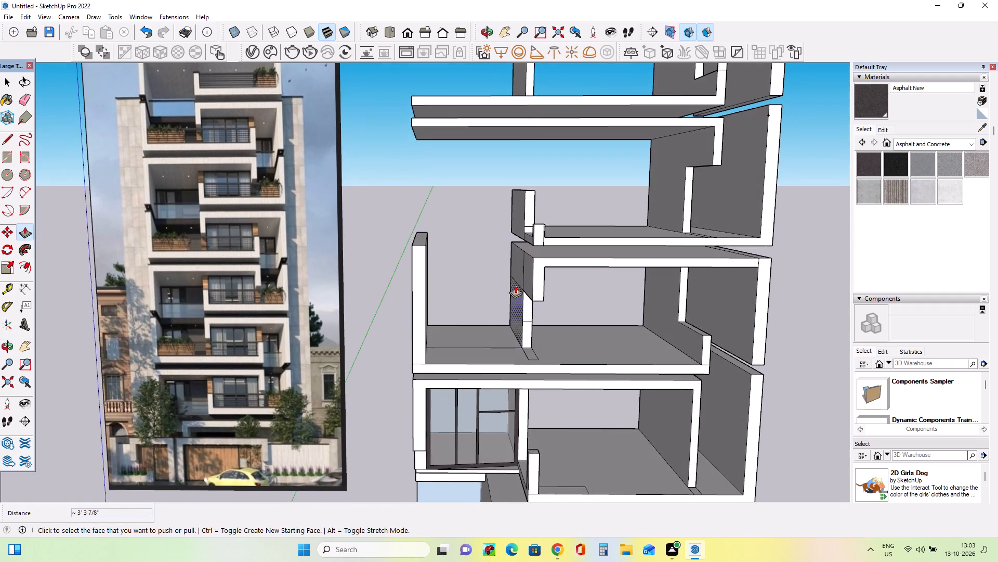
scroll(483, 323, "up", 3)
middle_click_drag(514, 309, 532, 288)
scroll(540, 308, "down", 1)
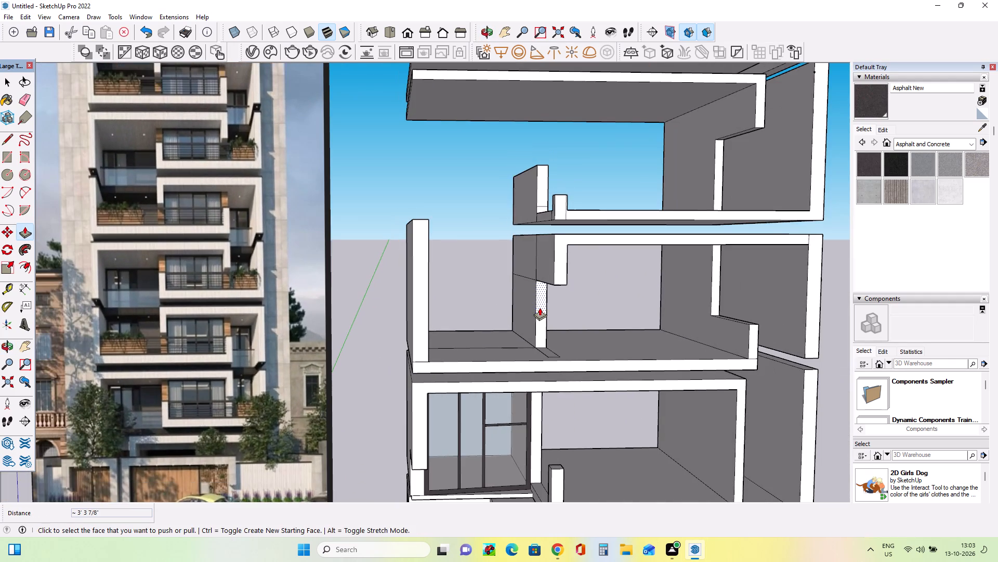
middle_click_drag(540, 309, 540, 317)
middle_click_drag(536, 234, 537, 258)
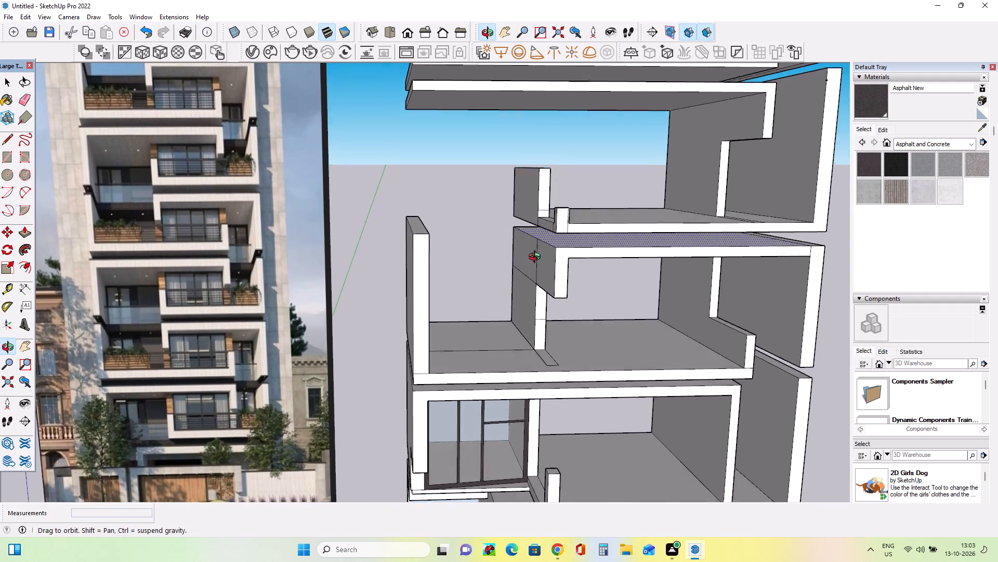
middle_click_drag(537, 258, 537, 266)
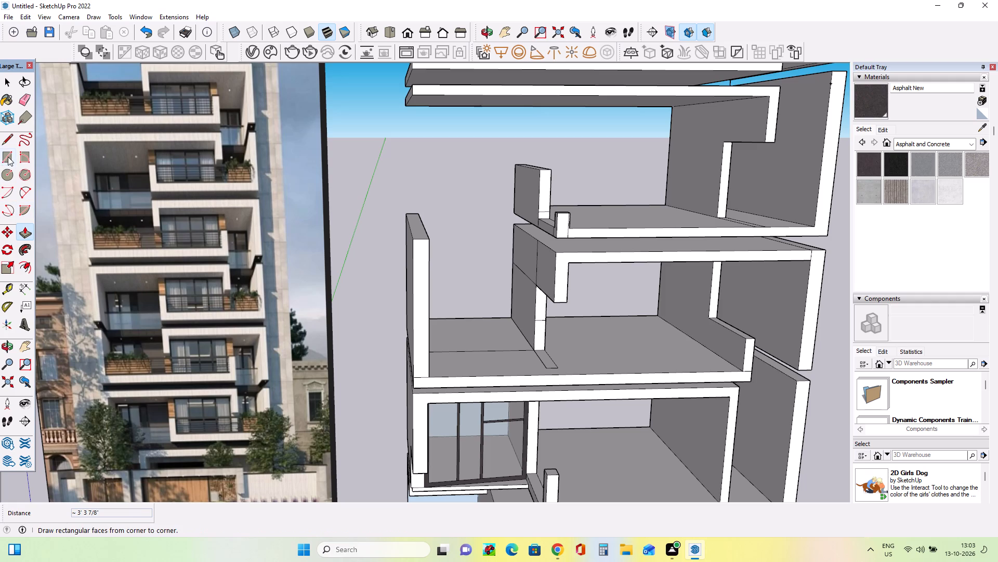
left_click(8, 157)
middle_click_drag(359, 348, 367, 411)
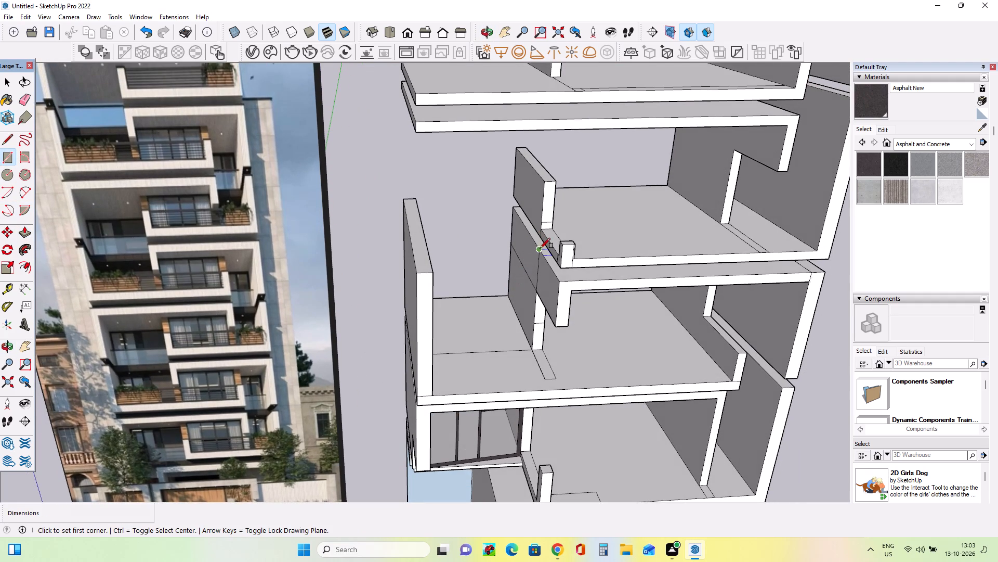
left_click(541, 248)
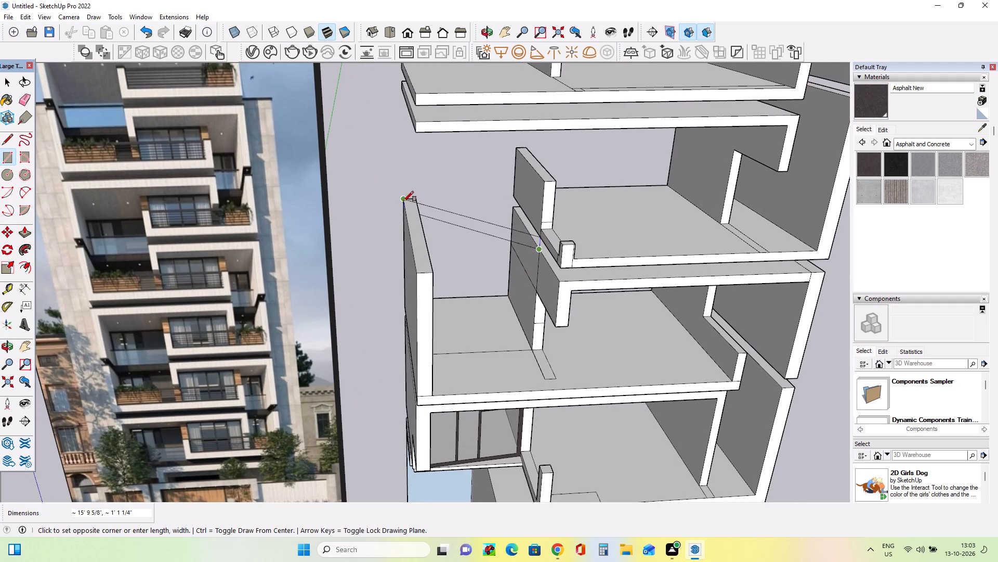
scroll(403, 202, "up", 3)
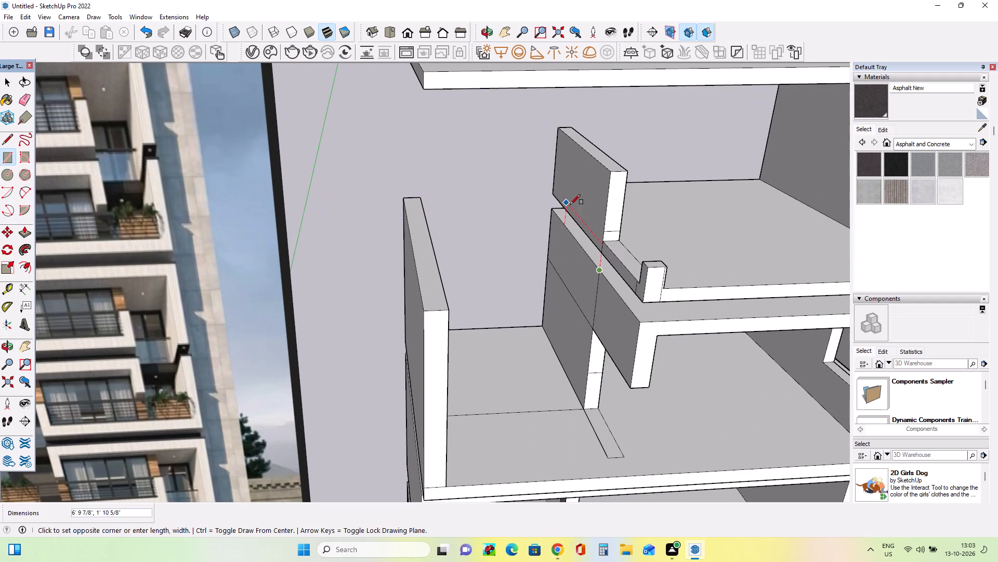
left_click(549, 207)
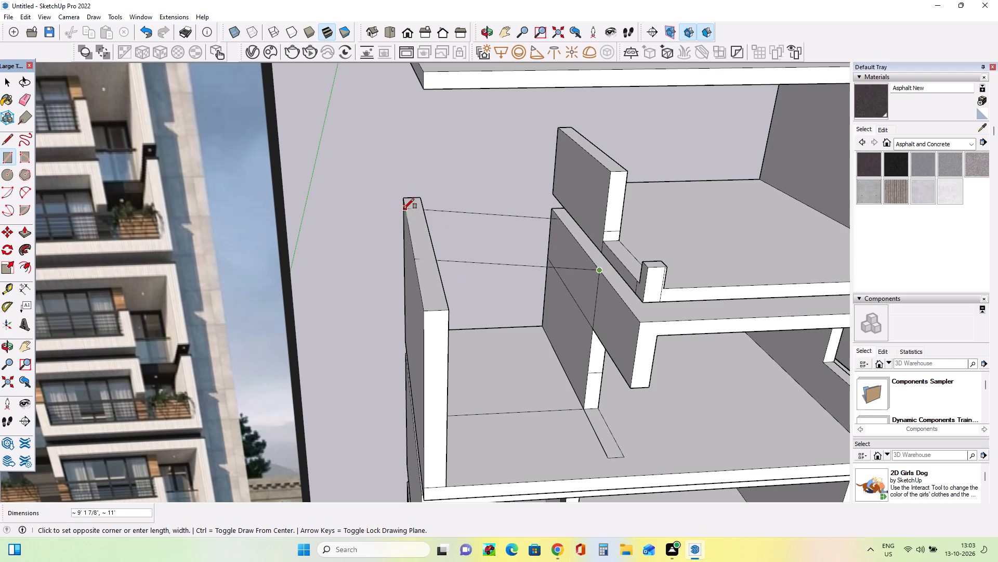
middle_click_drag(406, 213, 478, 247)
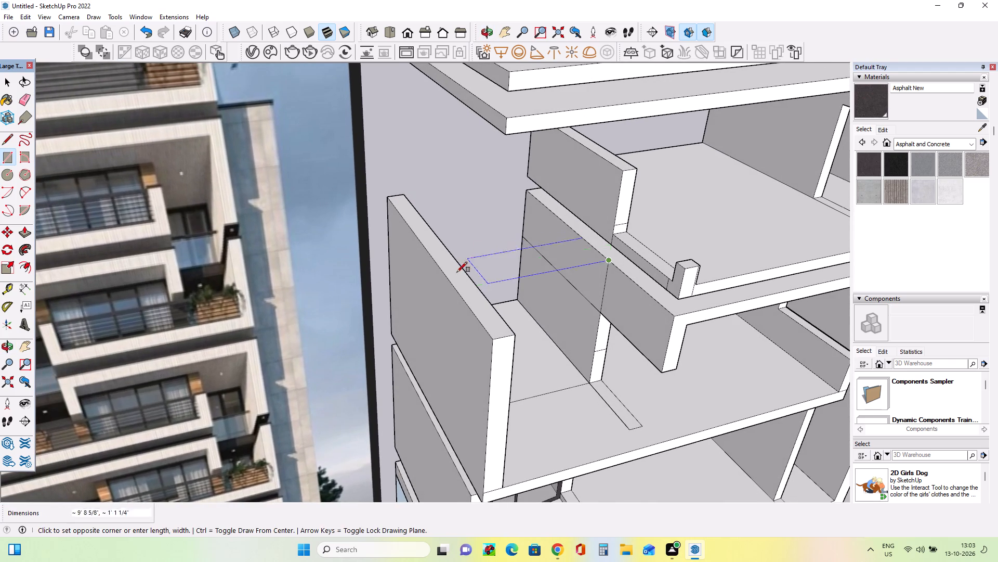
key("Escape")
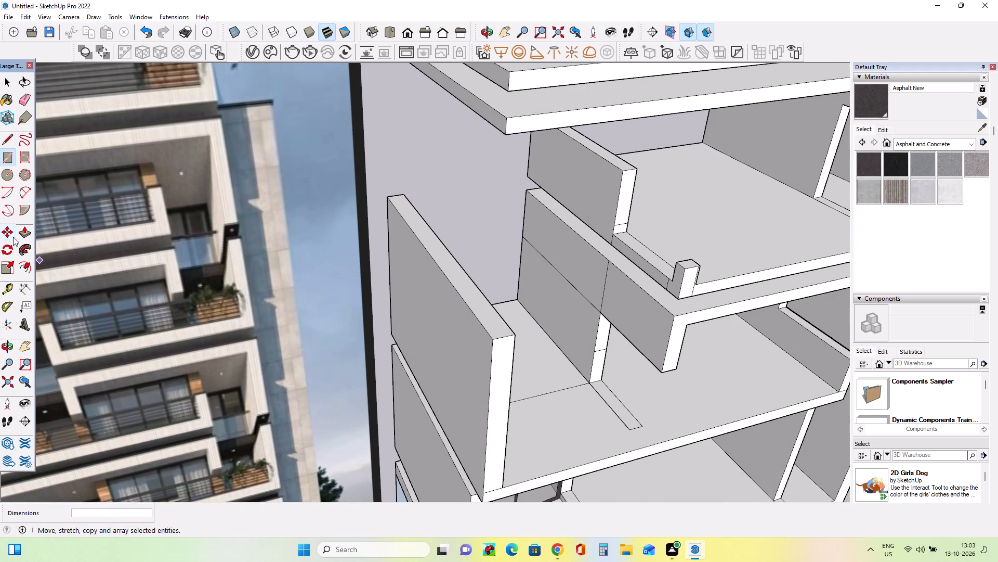
Push/Pull the top of the side wall up a further 1' 1 1/4" to the top of the neighbouring ceiling slab.
left_click(27, 232)
left_click(467, 284)
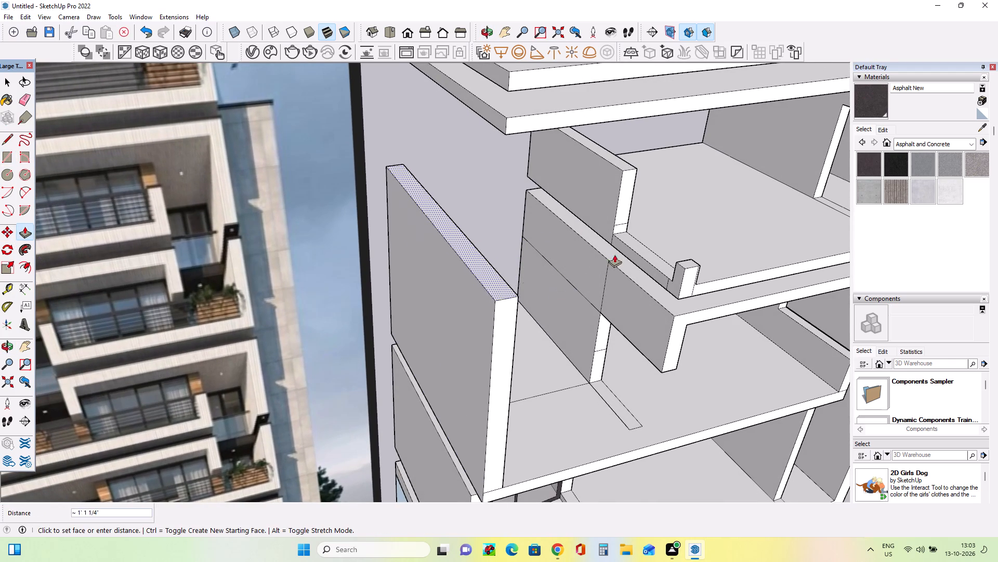
left_click(611, 259)
Draw a rectangle from the ceiling slab's edge above the partition wall to the side wall's rear outer top corner.
middle_click_drag(615, 364, 505, 304)
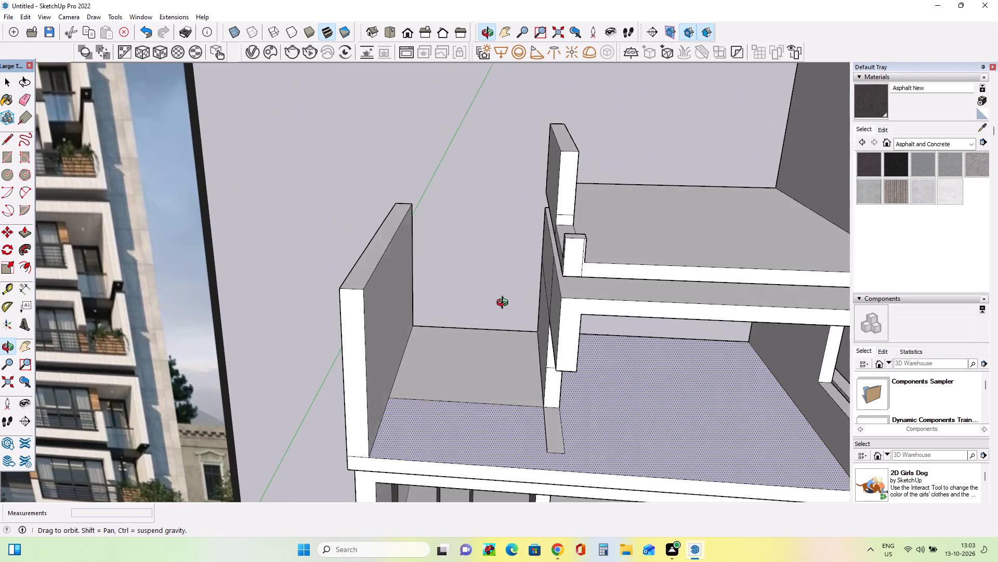
middle_click_drag(505, 304, 522, 304)
middle_click_drag(296, 362, 318, 380)
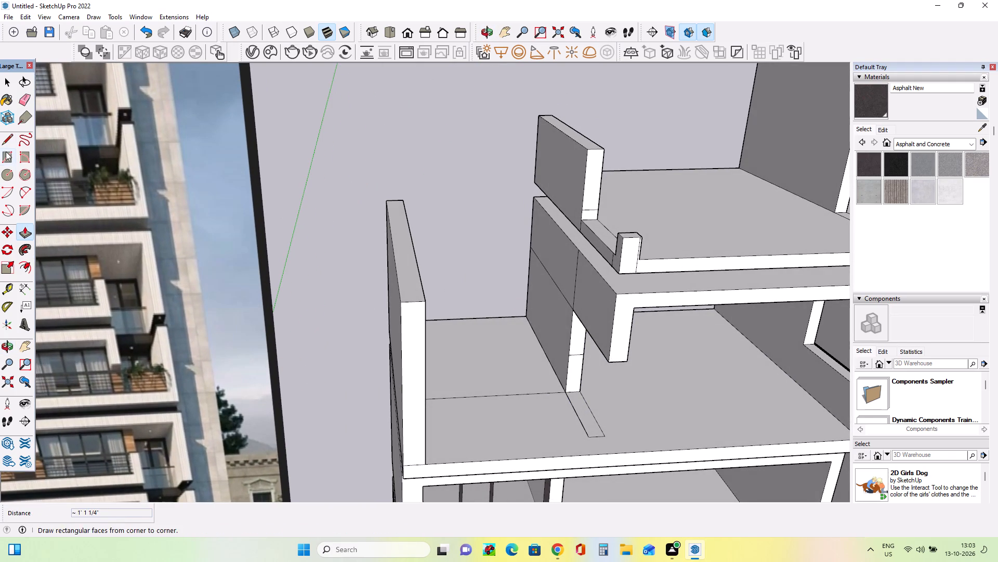
left_click(6, 152)
left_click_drag(582, 250, 581, 250)
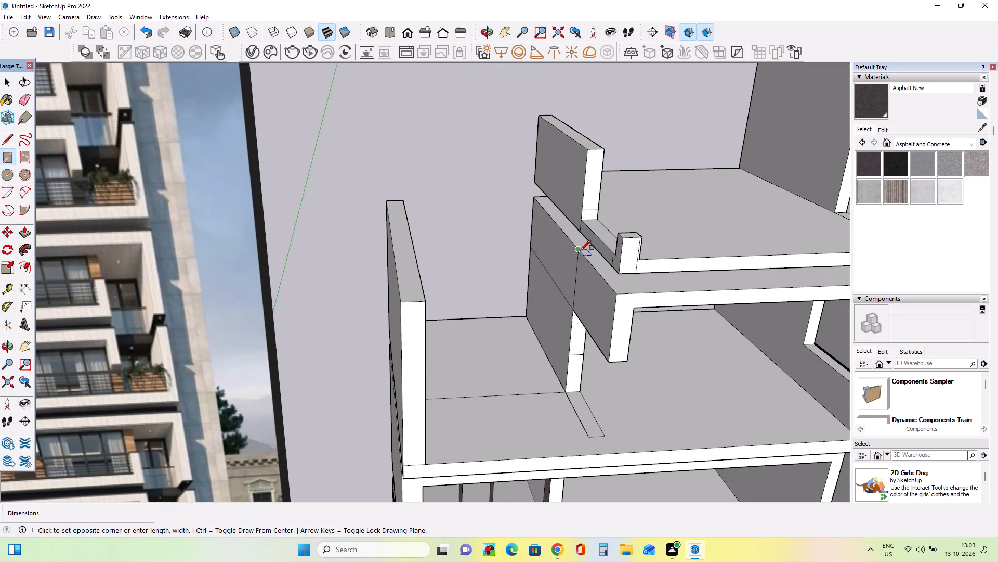
left_click_drag(581, 250, 573, 250)
left_click(388, 201)
Examine the new cover face over the side balcony from several angles and compare it with the balconies in the reference photo.
middle_click_drag(466, 293, 464, 251)
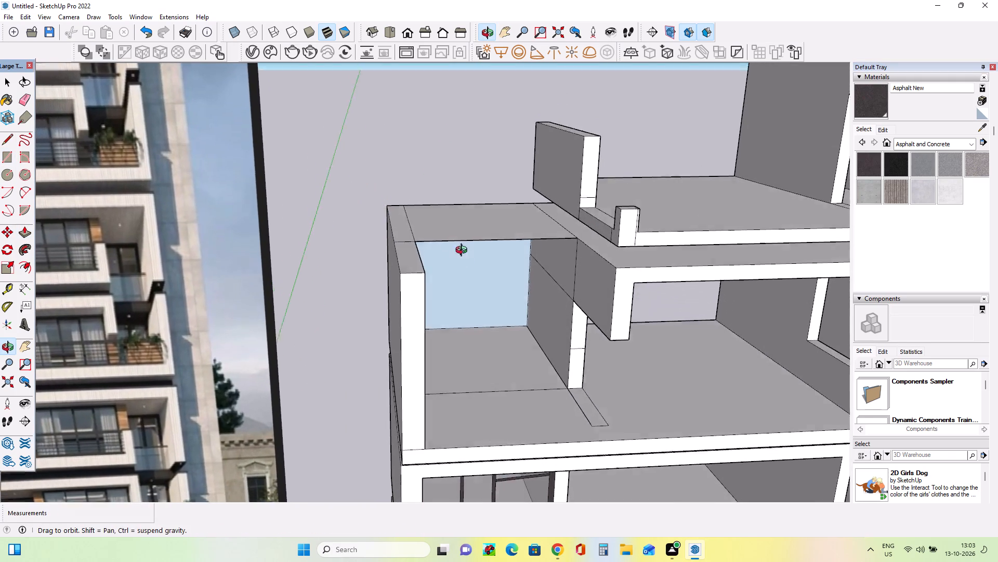
middle_click_drag(464, 251, 459, 240)
middle_click_drag(488, 303, 490, 328)
scroll(487, 334, "down", 3)
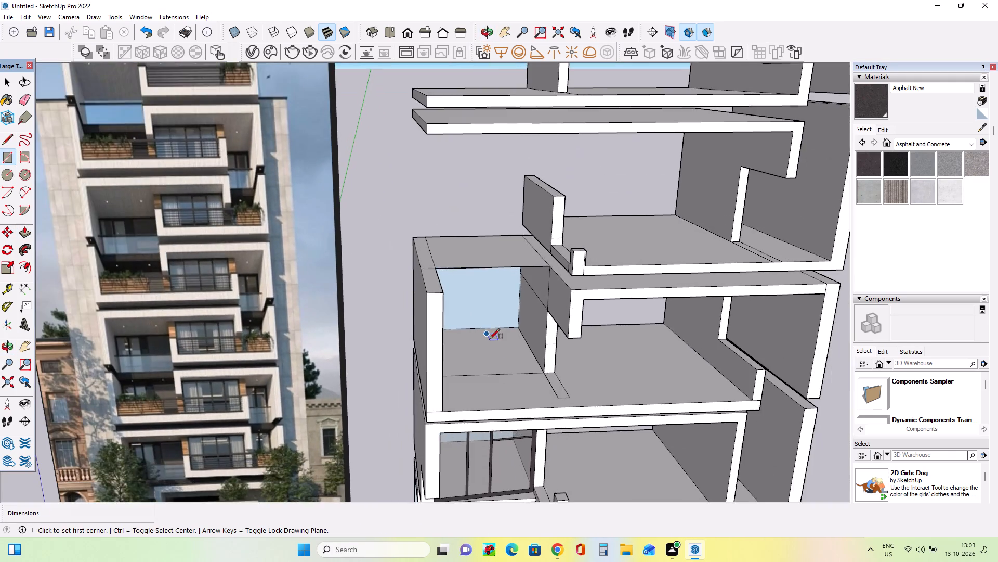
middle_click_drag(509, 363, 489, 356)
middle_click_drag(483, 283, 487, 291)
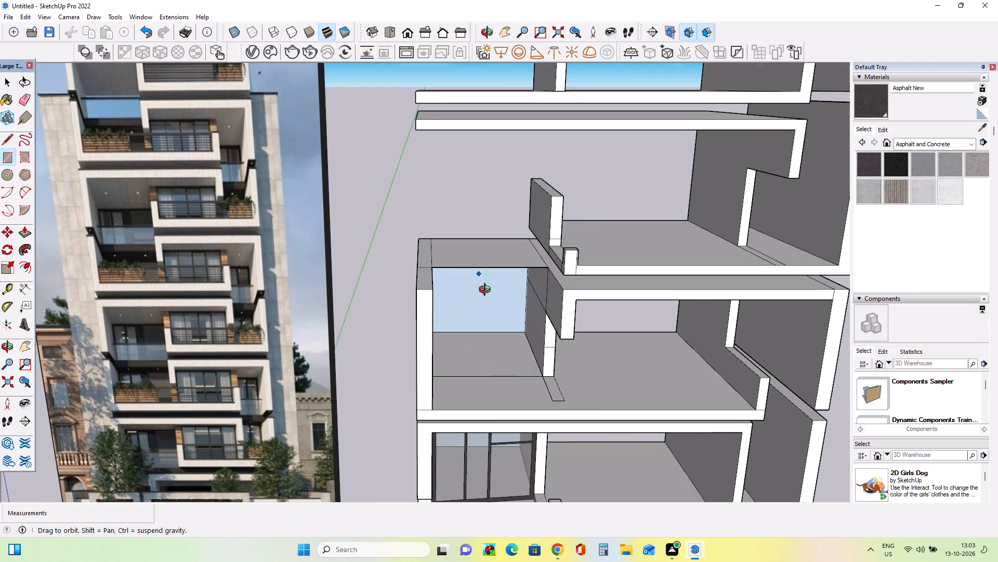
middle_click_drag(487, 291, 493, 305)
middle_click_drag(494, 307, 505, 302)
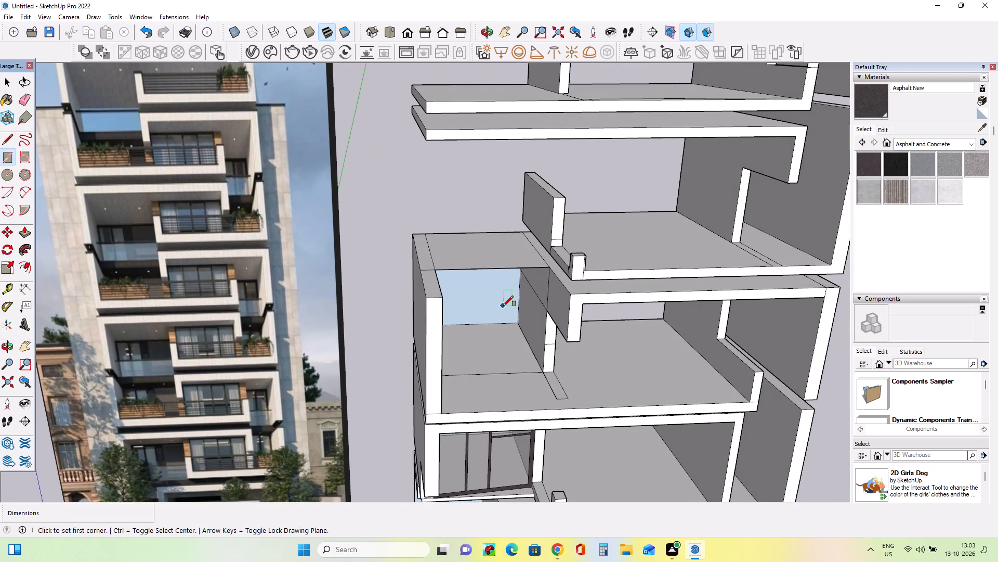
middle_click_drag(494, 300, 505, 289)
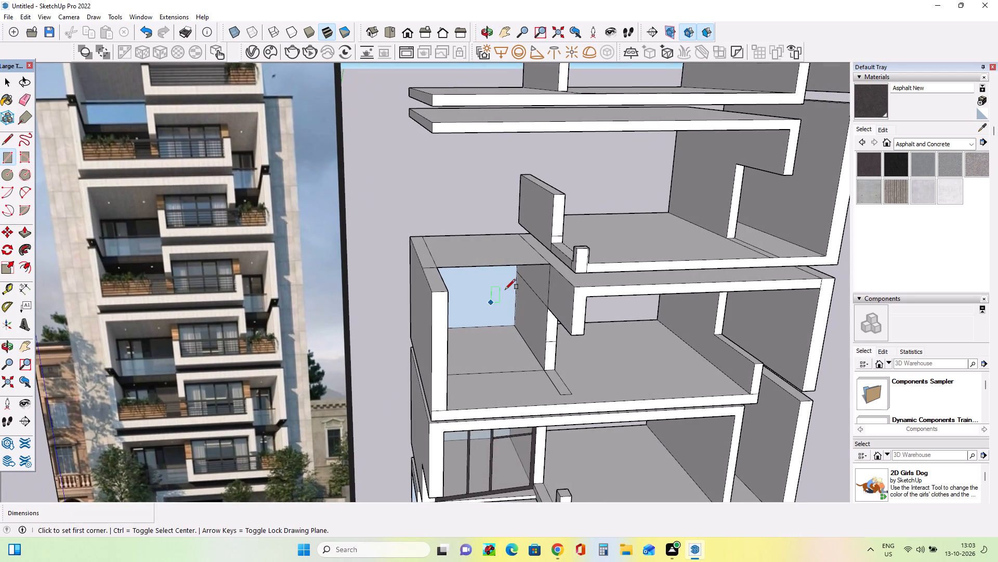
middle_click_drag(464, 229, 473, 224)
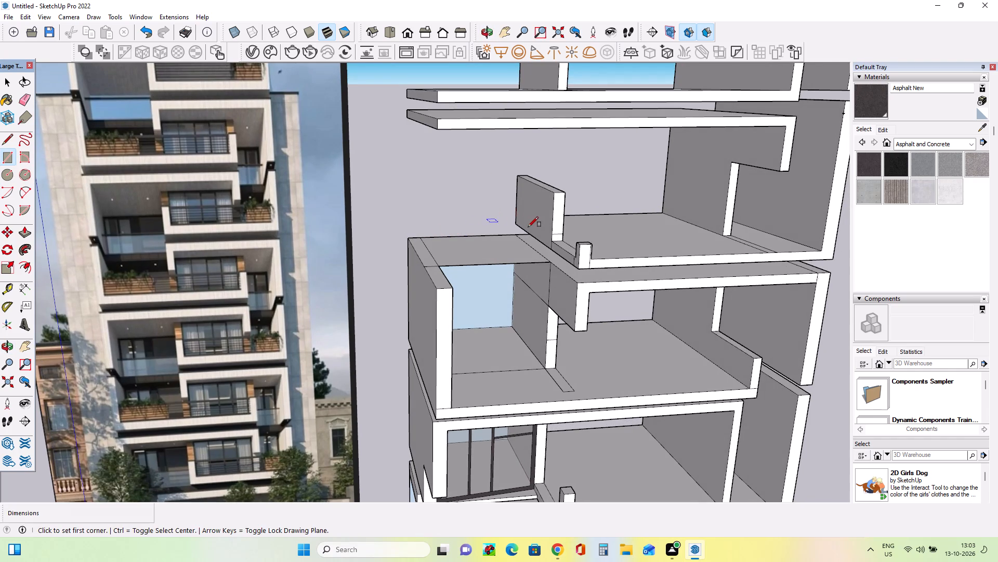
scroll(103, 394, "up", 7)
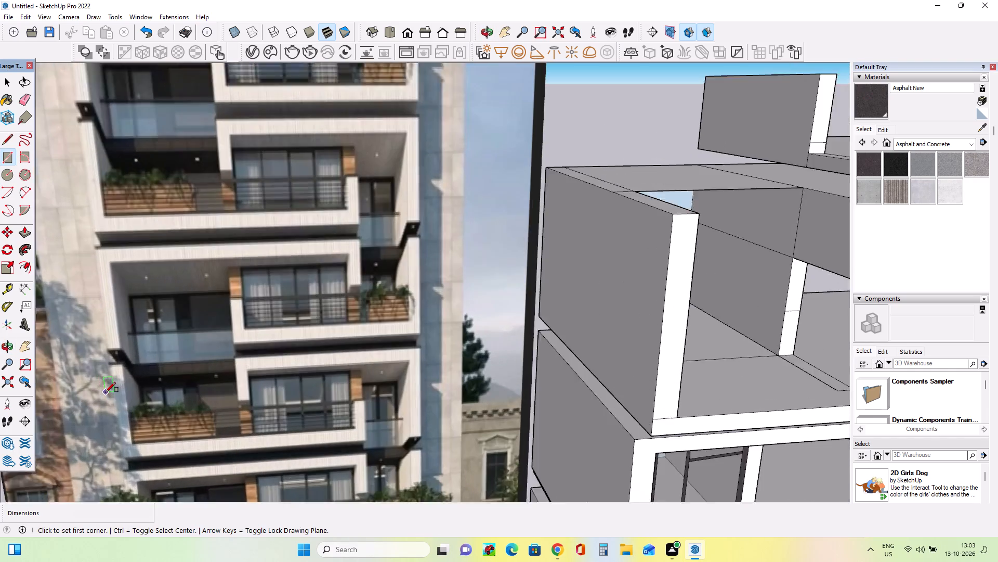
scroll(148, 380, "up", 5)
scroll(161, 374, "down", 14)
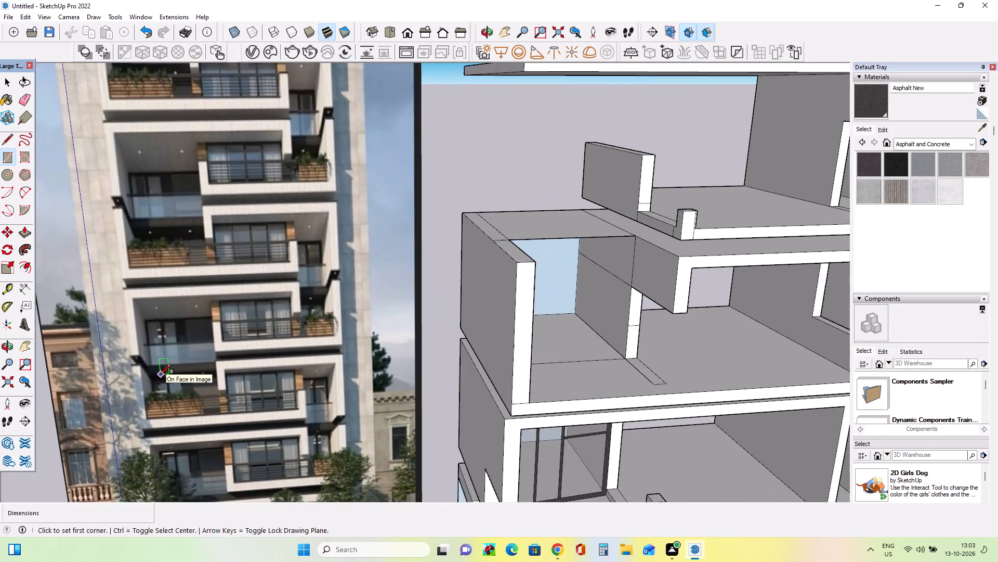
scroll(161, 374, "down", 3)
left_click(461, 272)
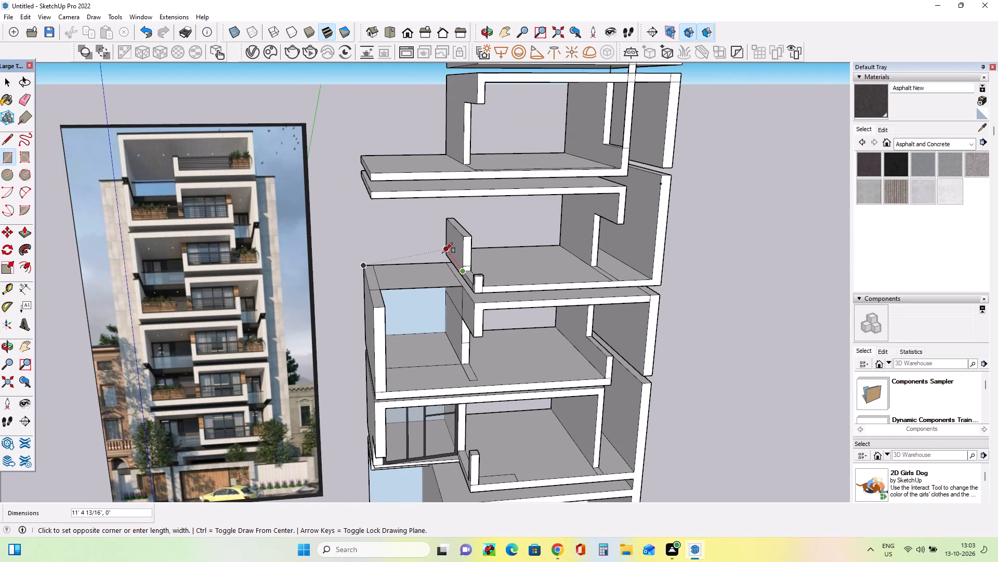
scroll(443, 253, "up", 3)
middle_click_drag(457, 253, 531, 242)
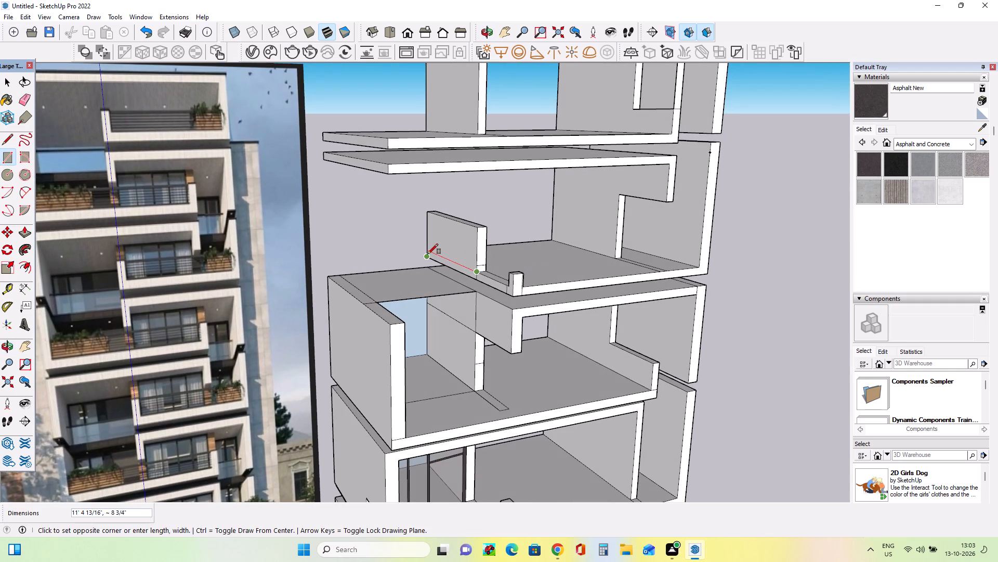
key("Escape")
Draw a rectangle from the base of the next floor's balcony side wall outward over the side balcony, aligned with that wall's rear corner.
left_click(476, 278)
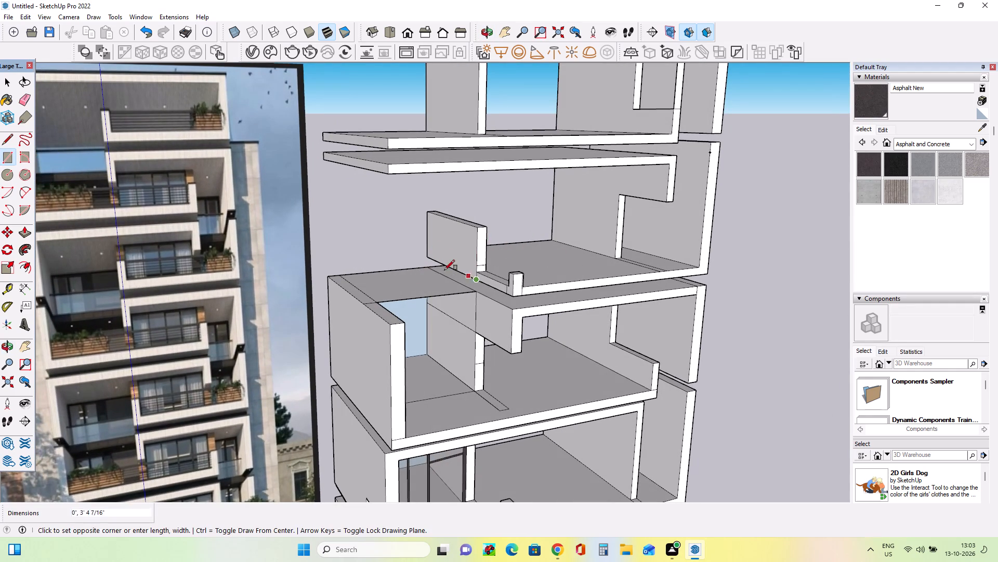
left_click(425, 254)
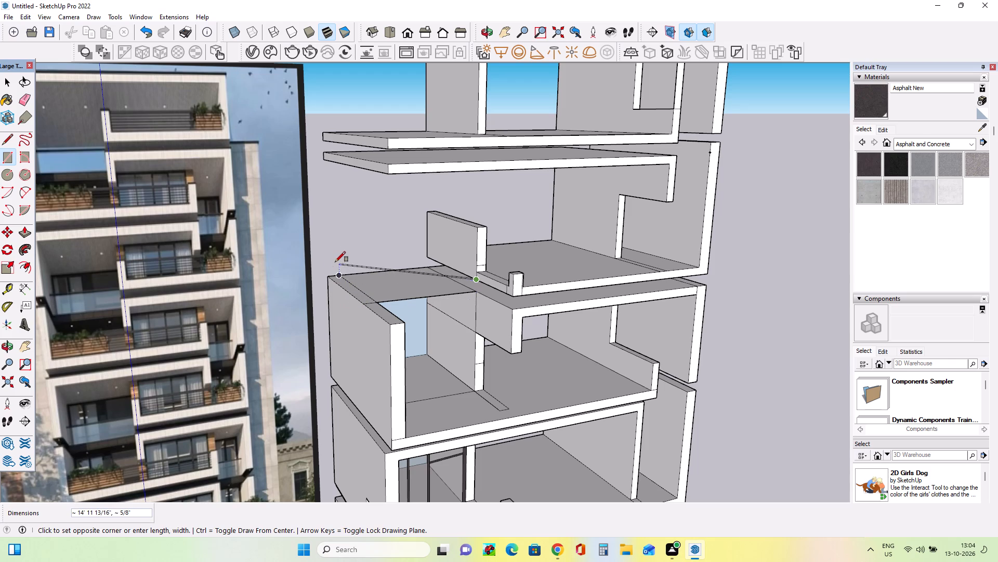
left_click(337, 262)
middle_click_drag(366, 353, 467, 390)
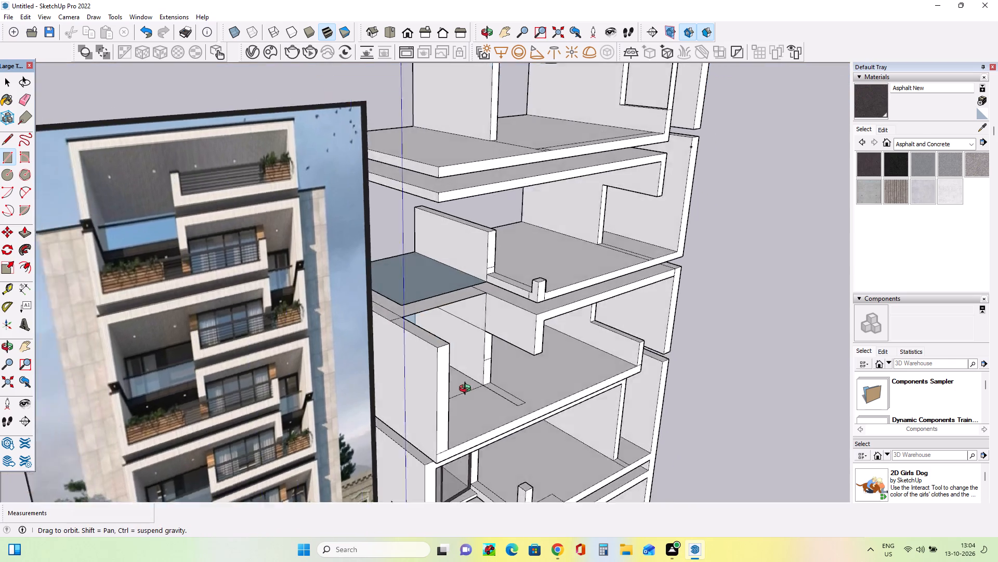
middle_click_drag(467, 390, 312, 417)
scroll(360, 321, "up", 4)
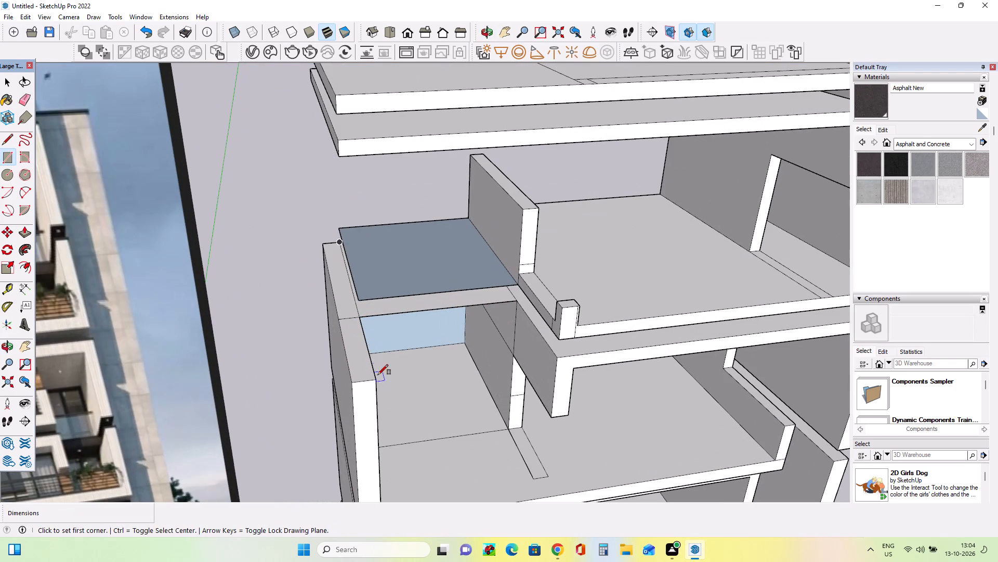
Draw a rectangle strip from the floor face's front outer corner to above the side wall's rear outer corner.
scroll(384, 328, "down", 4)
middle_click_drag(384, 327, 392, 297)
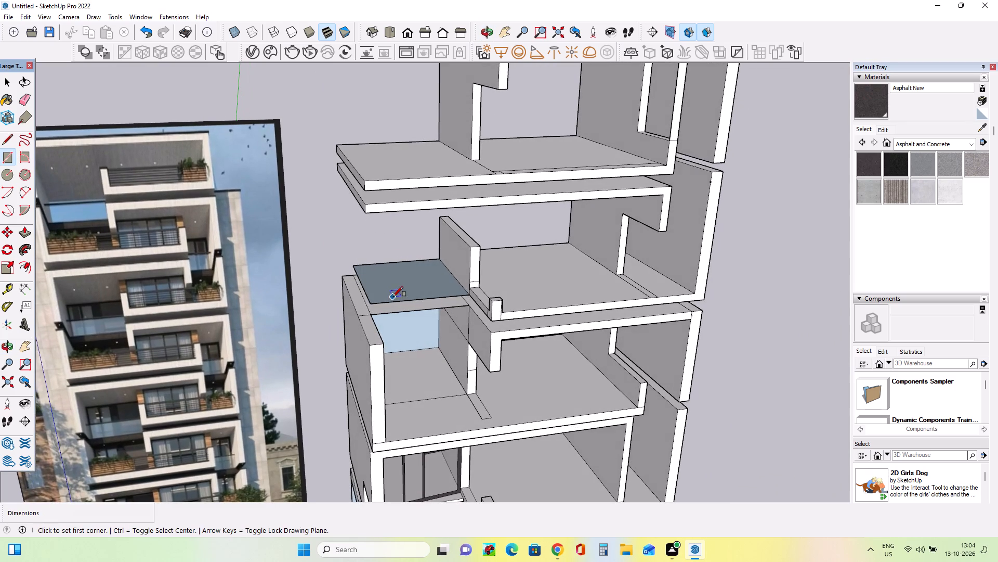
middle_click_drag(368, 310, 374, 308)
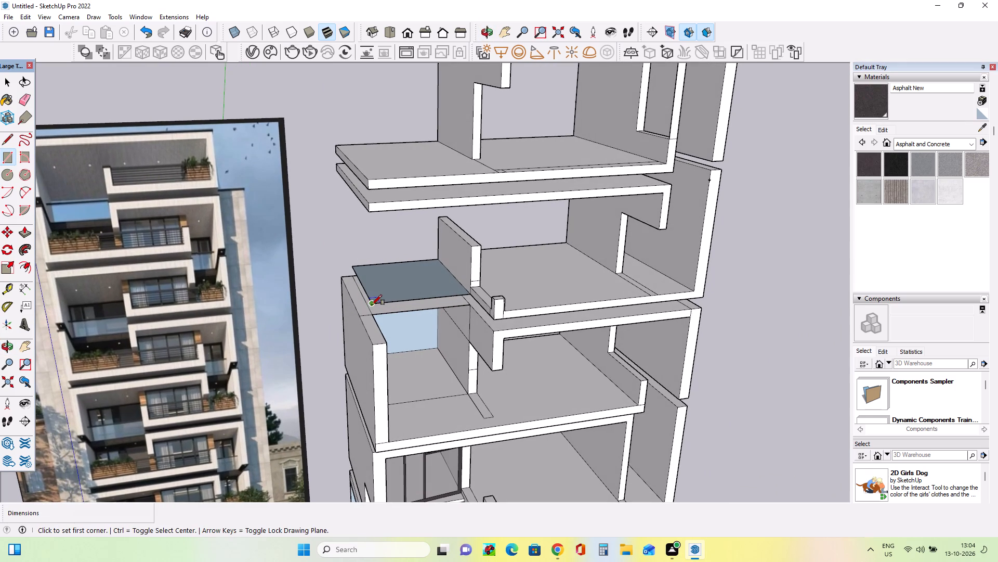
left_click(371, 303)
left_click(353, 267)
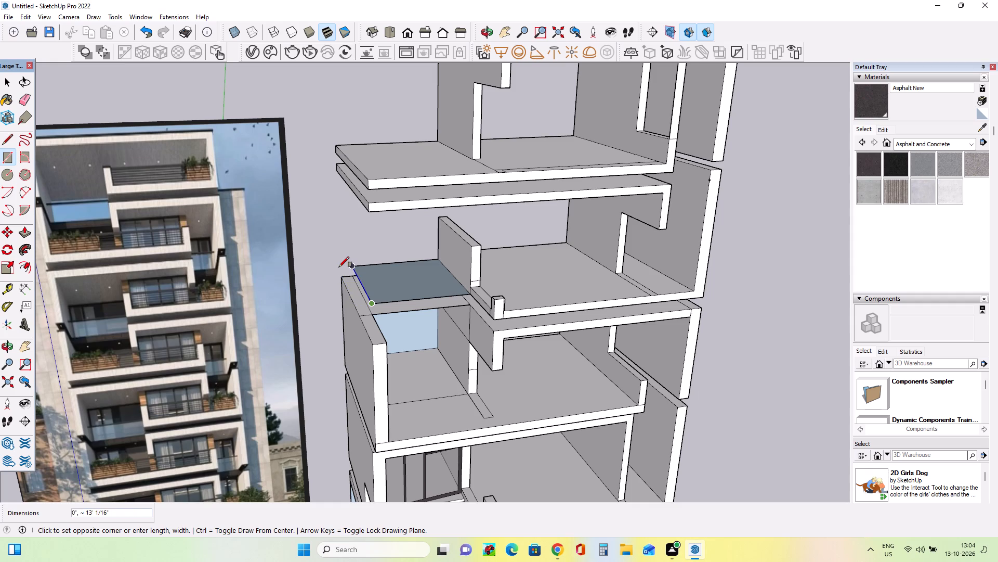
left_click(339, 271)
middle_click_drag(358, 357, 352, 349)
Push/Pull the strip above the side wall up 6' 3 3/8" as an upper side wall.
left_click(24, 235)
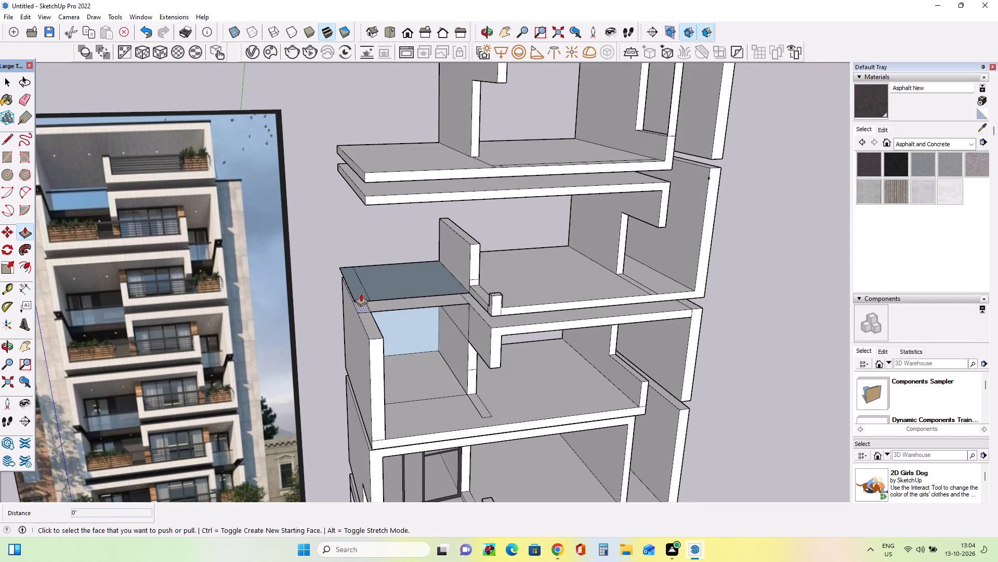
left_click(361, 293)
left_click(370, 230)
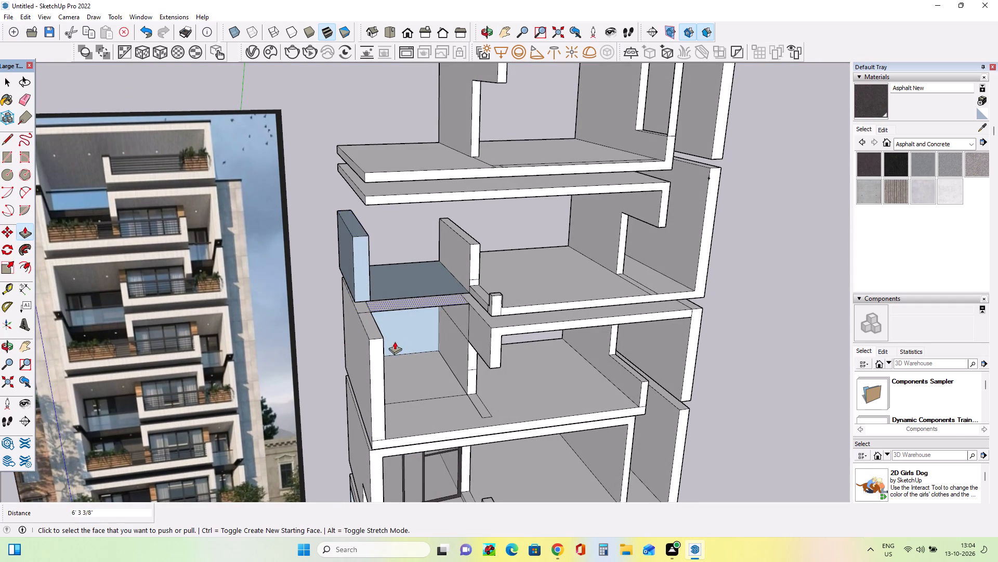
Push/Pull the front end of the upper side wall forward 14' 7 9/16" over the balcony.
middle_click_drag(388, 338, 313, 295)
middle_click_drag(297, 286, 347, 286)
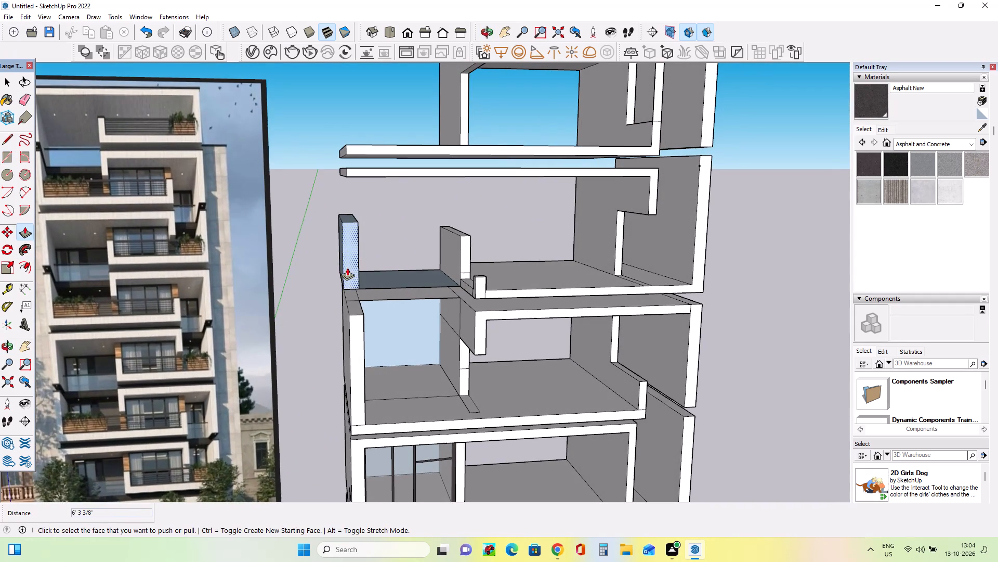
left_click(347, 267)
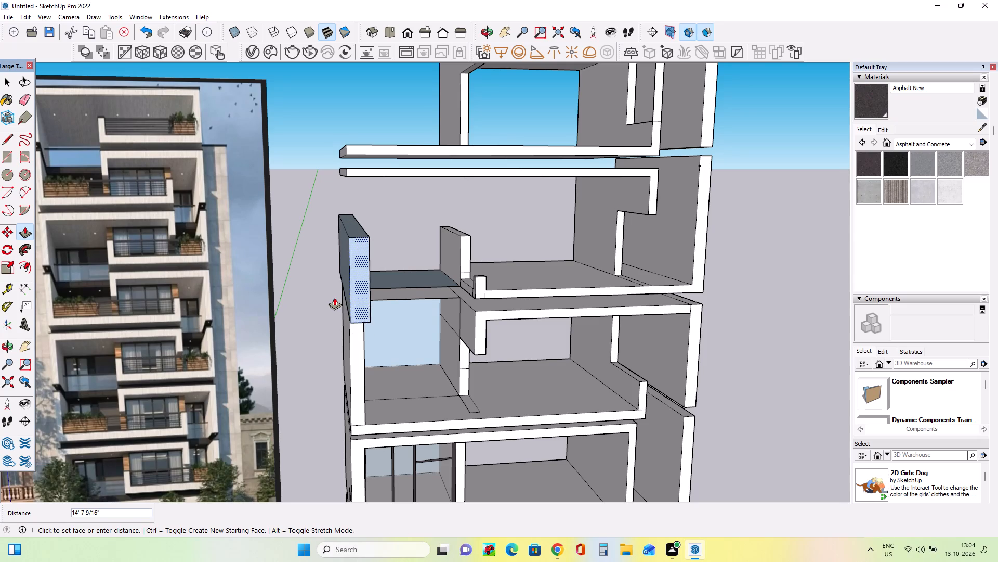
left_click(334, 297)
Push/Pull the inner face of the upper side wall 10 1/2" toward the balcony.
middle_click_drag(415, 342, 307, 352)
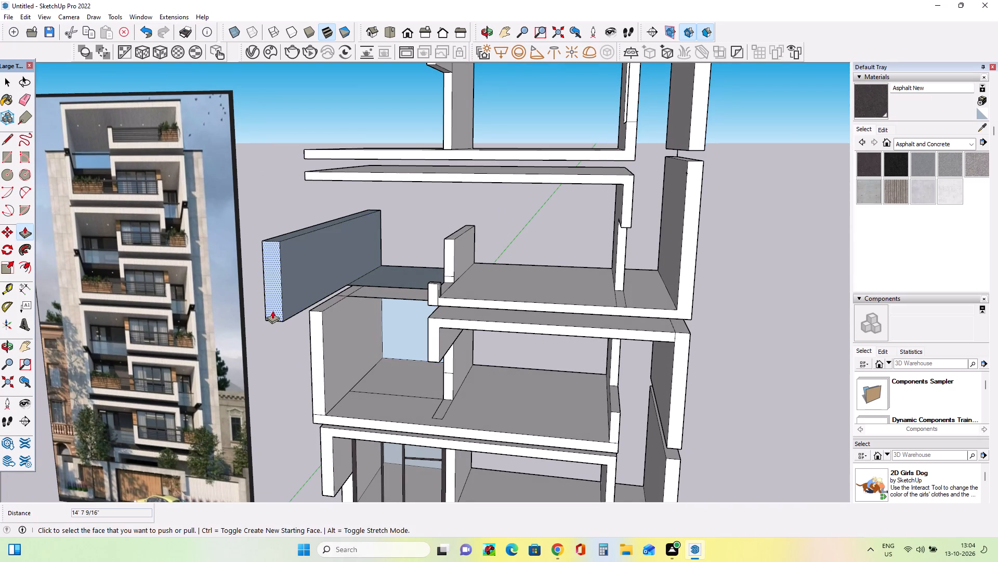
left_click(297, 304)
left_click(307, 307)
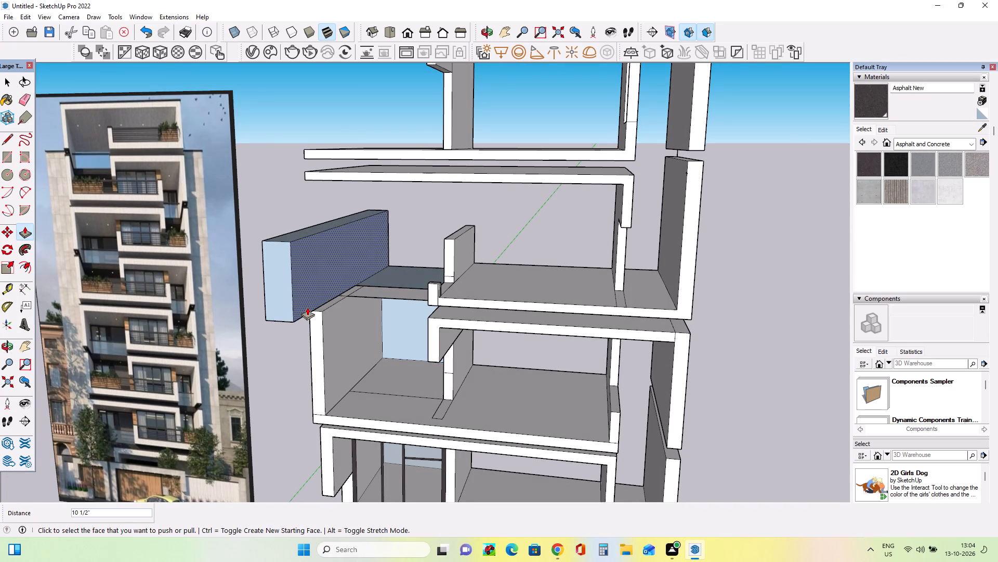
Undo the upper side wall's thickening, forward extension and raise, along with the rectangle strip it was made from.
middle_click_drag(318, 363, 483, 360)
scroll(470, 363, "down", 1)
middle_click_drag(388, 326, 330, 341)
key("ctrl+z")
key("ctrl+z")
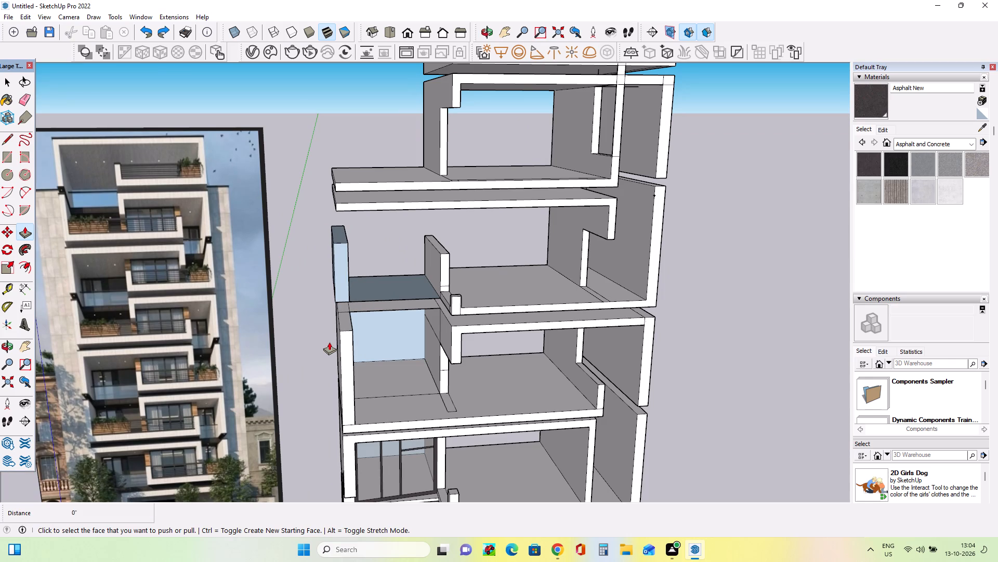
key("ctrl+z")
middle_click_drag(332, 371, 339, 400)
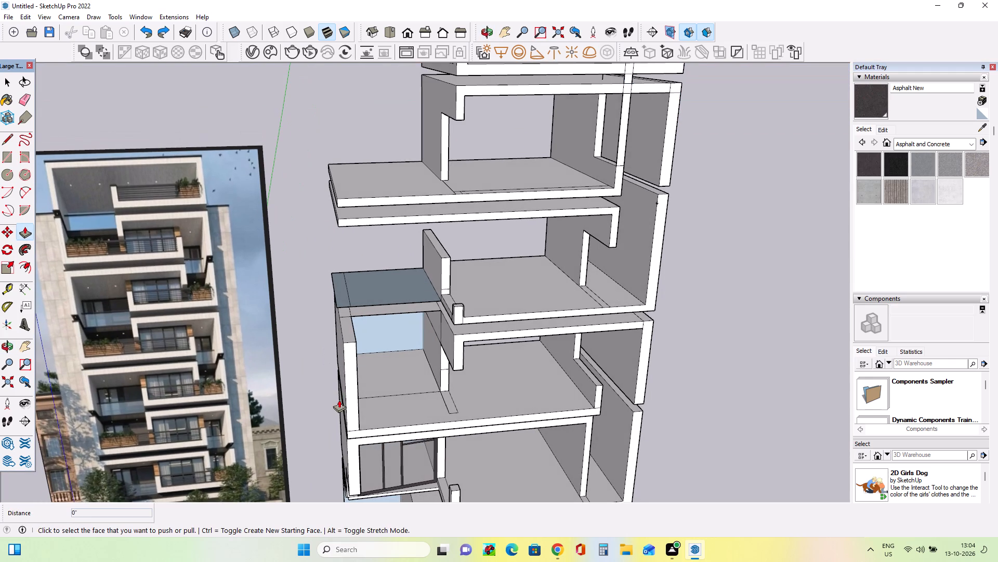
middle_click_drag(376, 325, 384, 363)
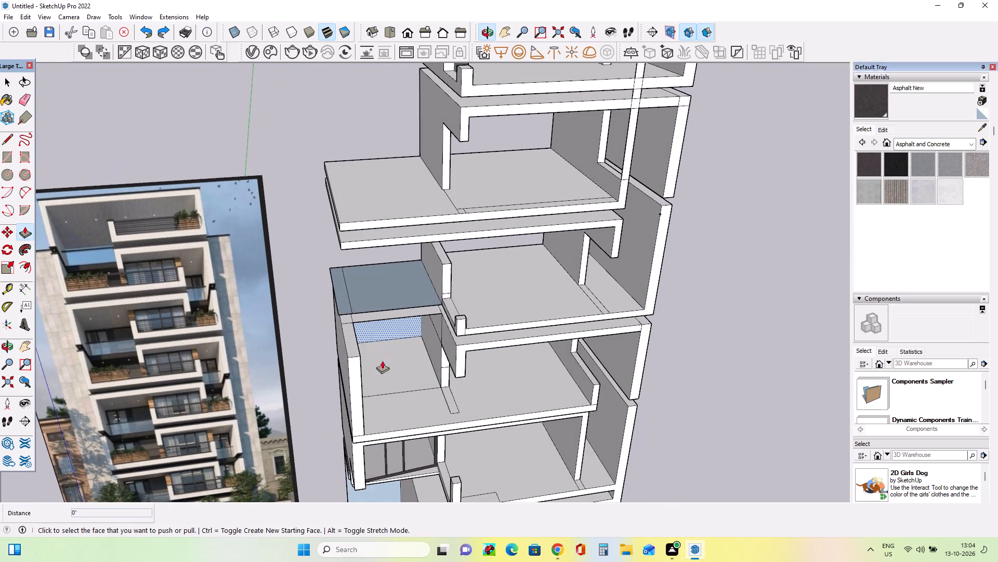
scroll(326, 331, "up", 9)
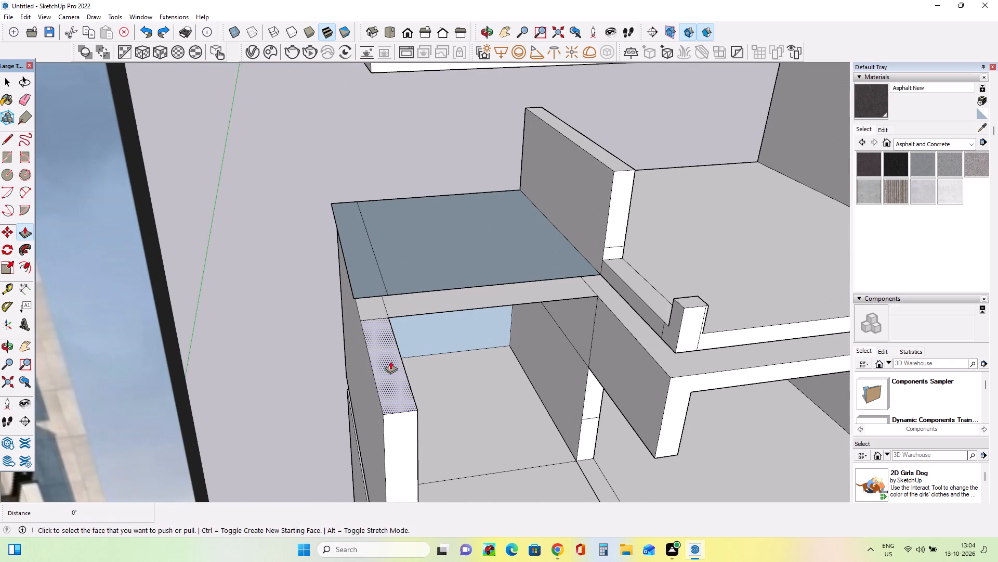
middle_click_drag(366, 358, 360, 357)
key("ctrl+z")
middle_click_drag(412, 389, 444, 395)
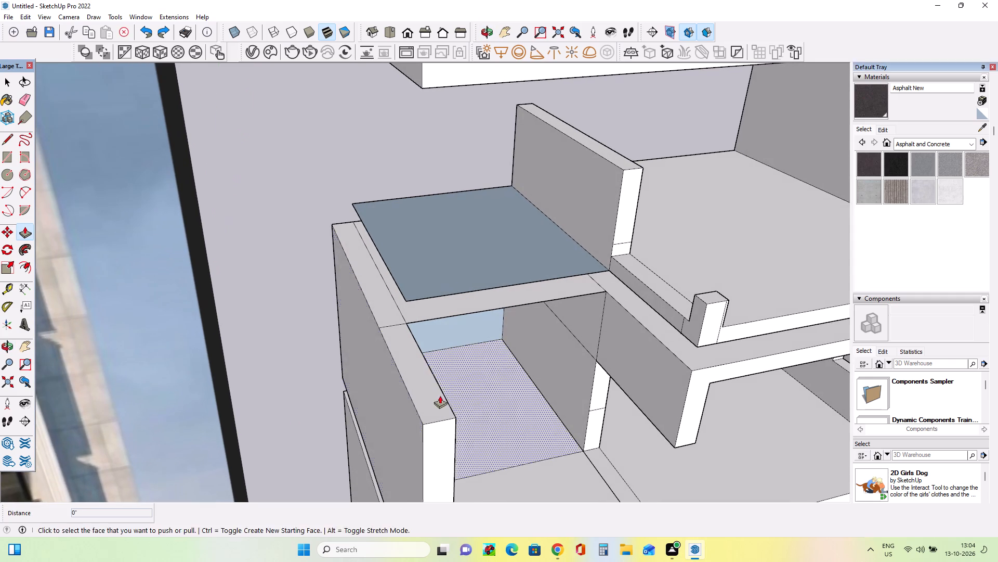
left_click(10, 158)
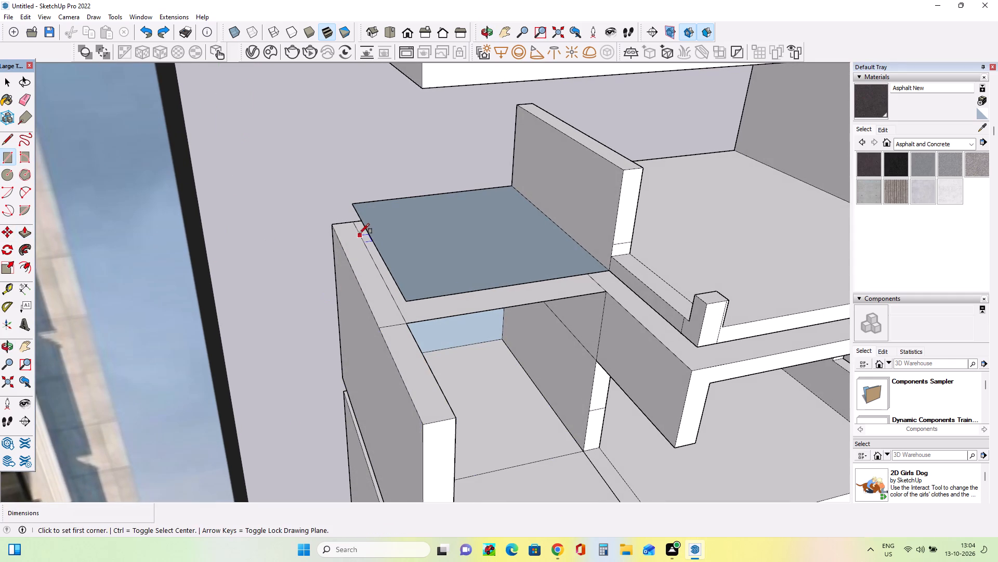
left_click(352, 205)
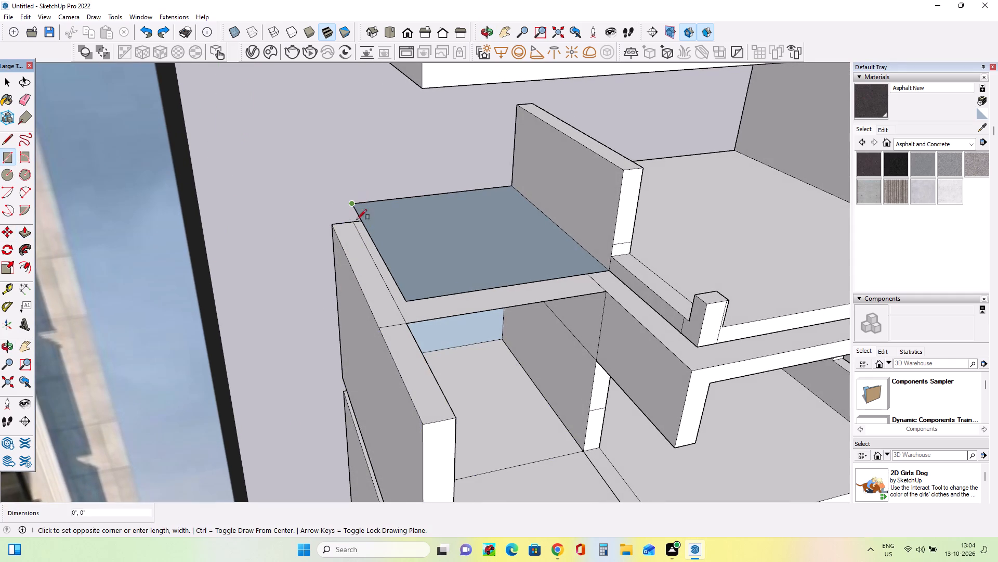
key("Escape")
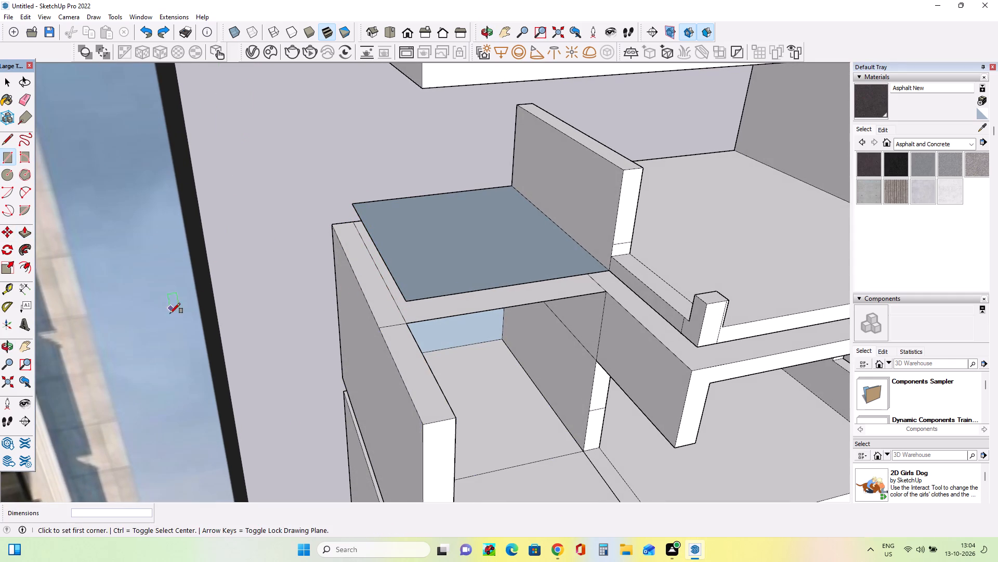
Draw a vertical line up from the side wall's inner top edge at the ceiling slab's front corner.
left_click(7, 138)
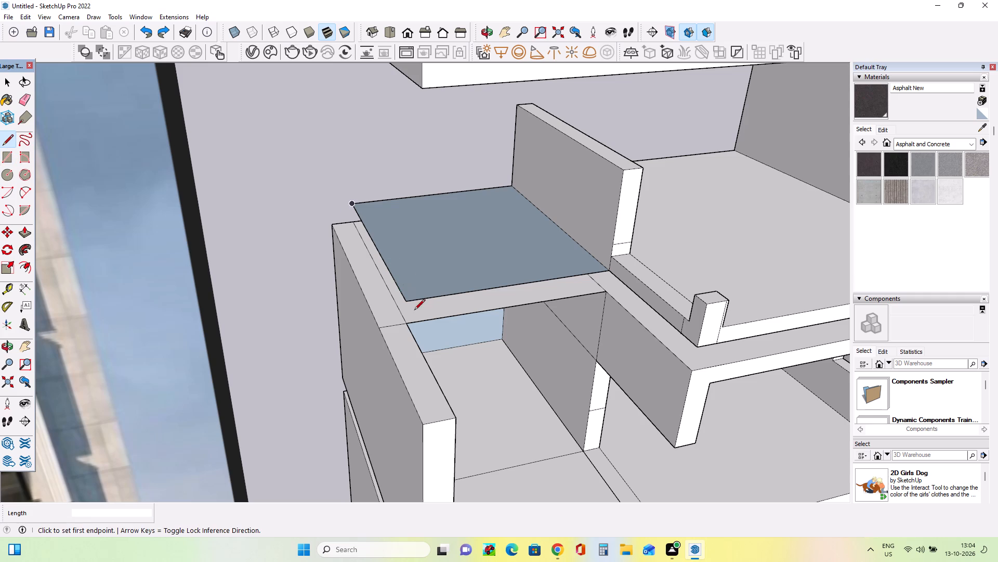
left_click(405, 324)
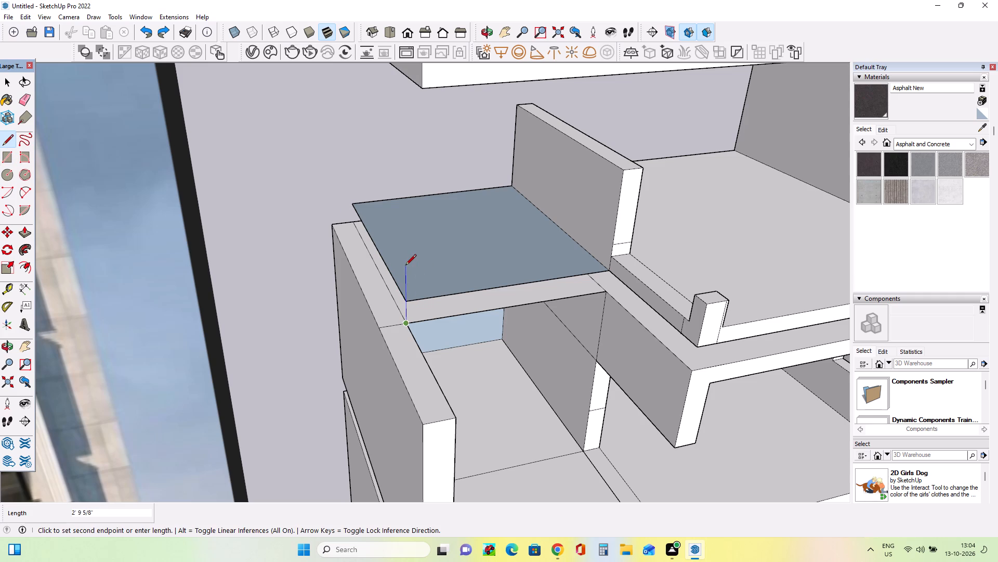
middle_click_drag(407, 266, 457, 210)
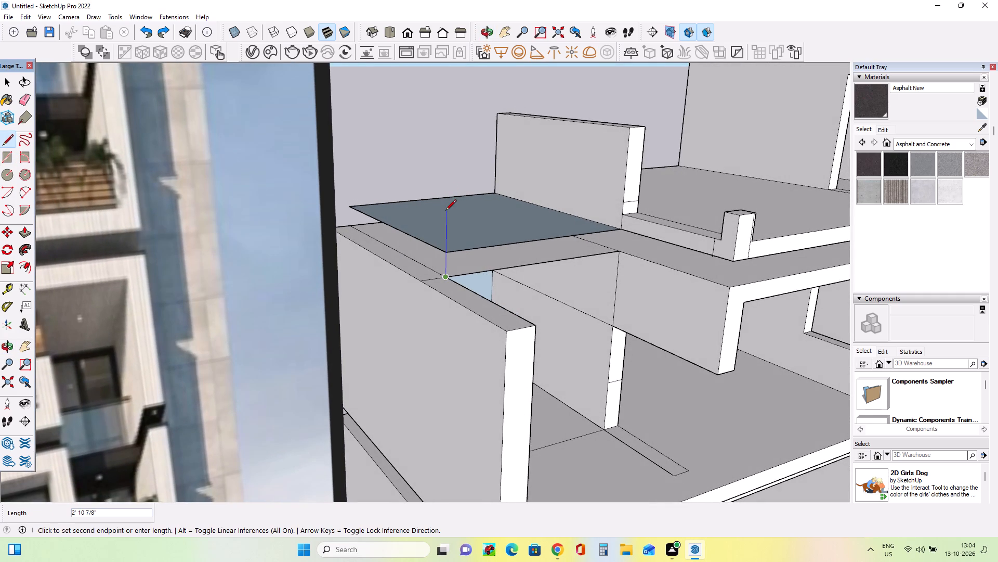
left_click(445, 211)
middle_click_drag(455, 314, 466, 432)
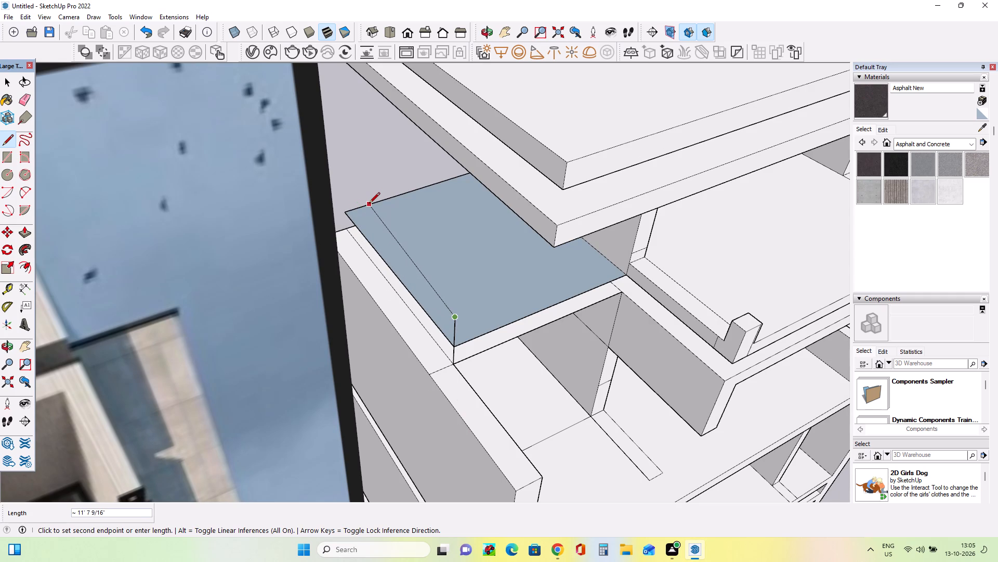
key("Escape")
Push/Pull the rear section of the side wall's top face, beside the new floor face, up 3' 6 3/8".
middle_click_drag(432, 457, 359, 400)
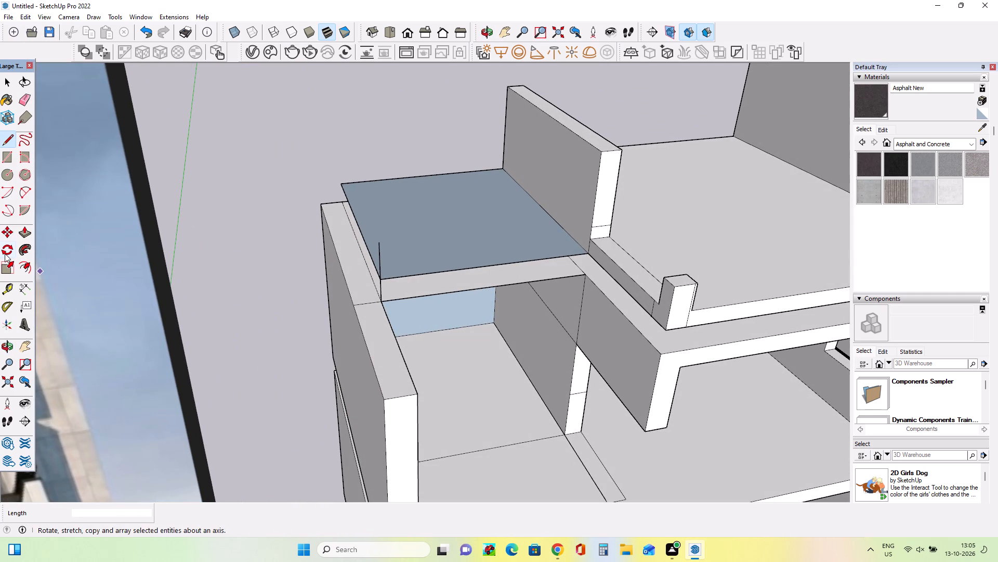
left_click(24, 229)
left_click(363, 275)
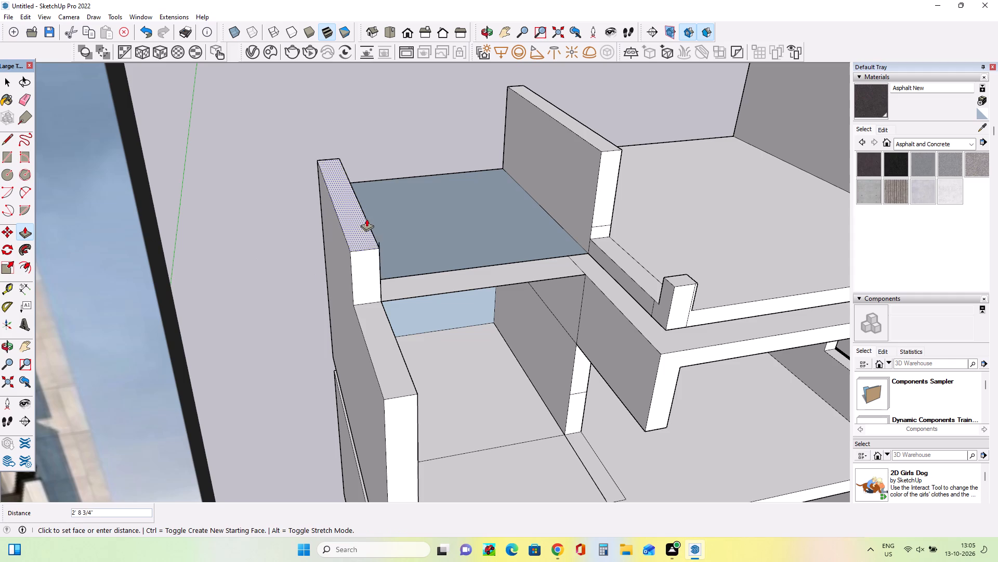
left_click(367, 205)
Draw a line across the raised wall's front end, level with the floor face's front corner.
middle_click_drag(455, 329, 314, 339)
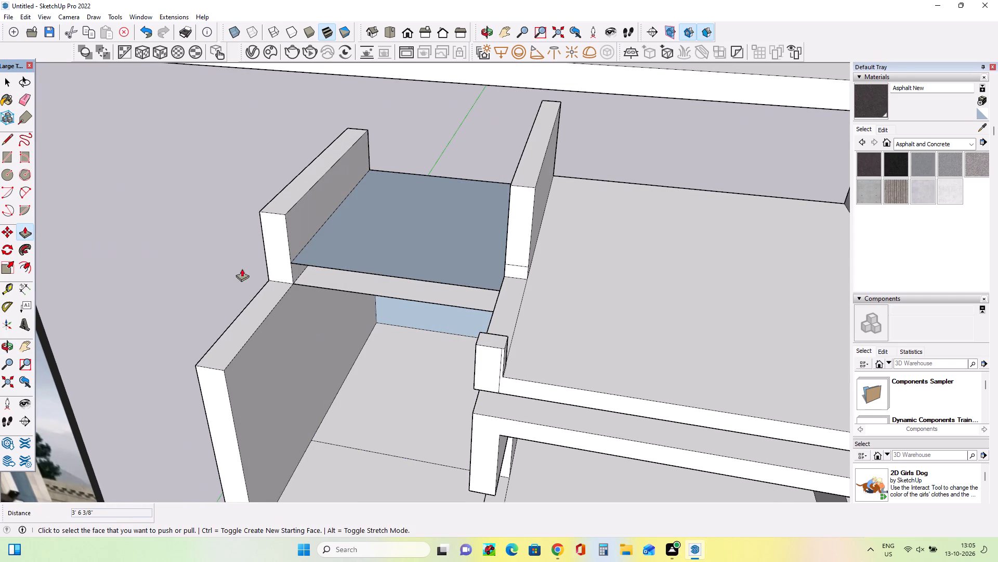
left_click(7, 139)
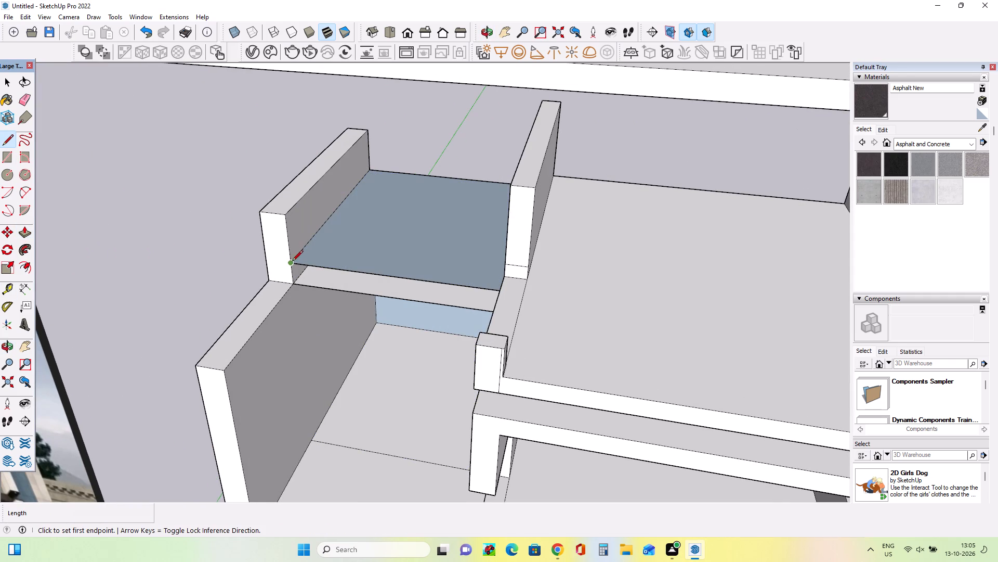
left_click(291, 263)
left_click(265, 259)
middle_click_drag(273, 361, 279, 360)
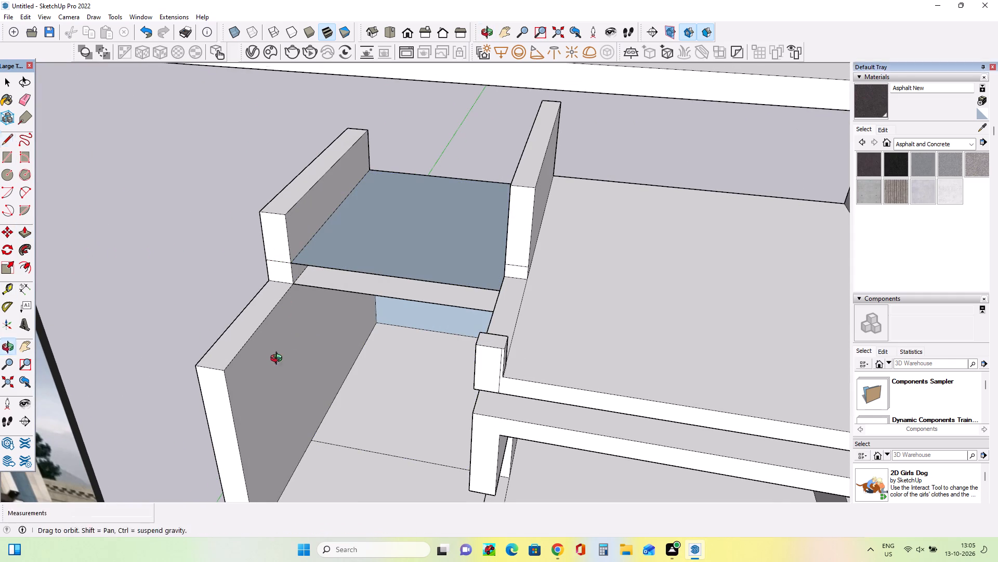
middle_click_drag(279, 360, 348, 340)
Push/Pull the strip below that line on the raised wall's front end back 11' 4 13/16" toward the rear.
left_click(27, 235)
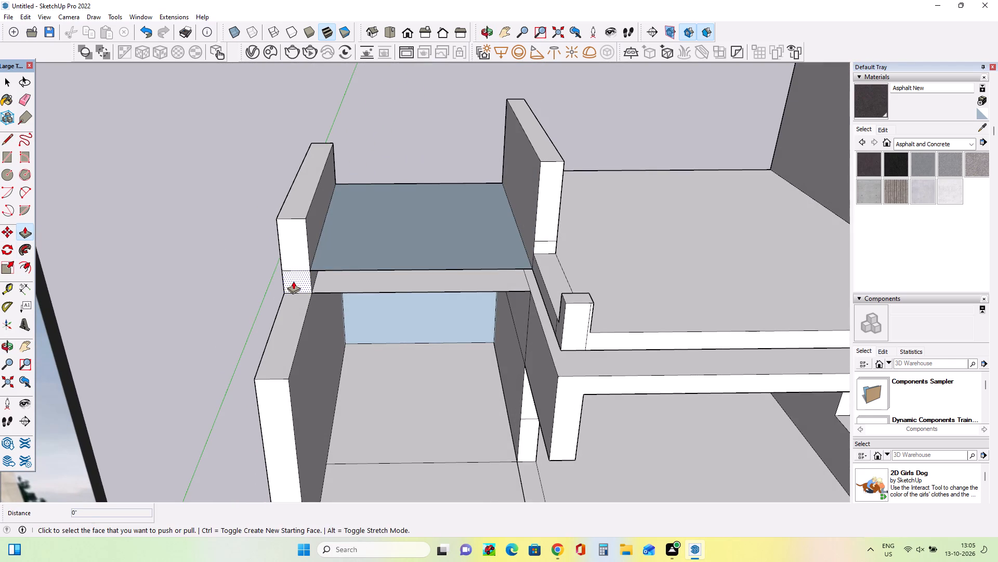
left_click(293, 281)
left_click(358, 139)
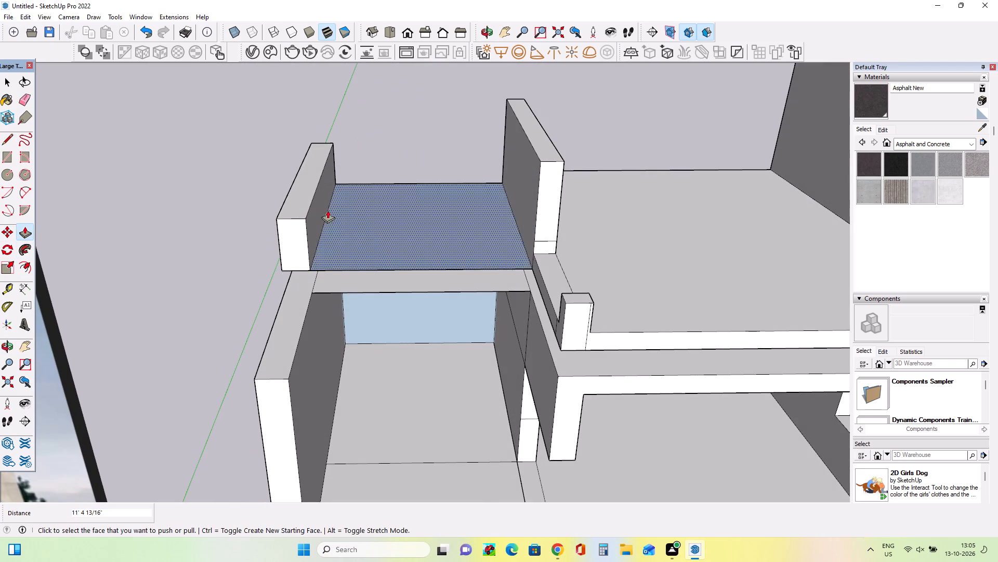
Erase the leftover rear face and its edges in the gap between the raised wall and the side wall below.
middle_click_drag(298, 299, 360, 286)
middle_click_drag(412, 268, 337, 250)
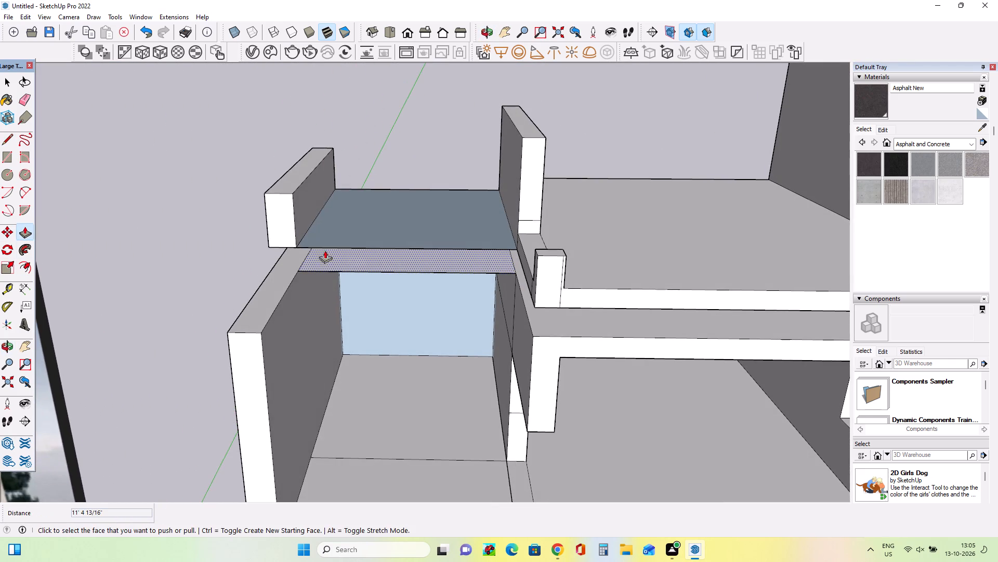
middle_click_drag(328, 257, 477, 244)
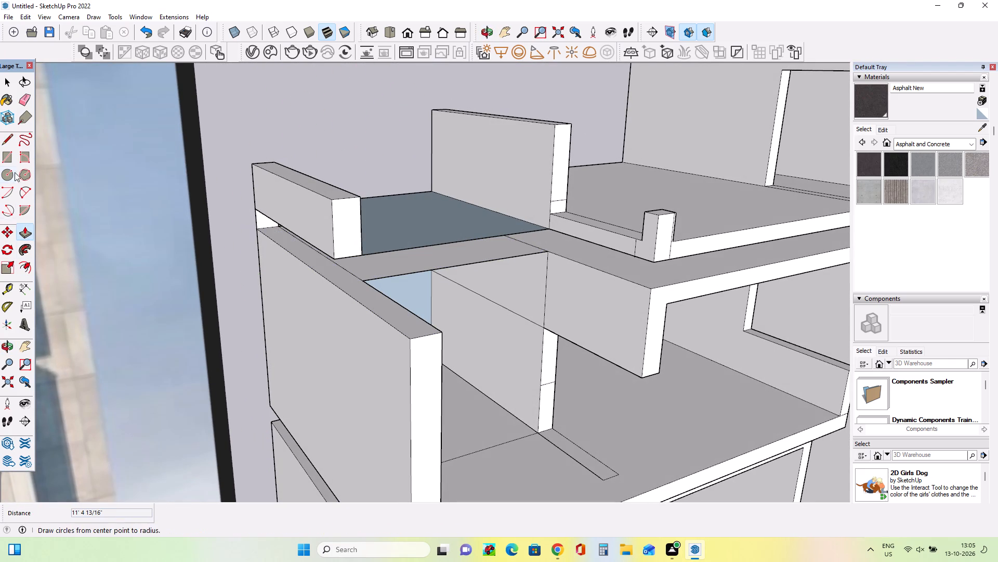
left_click(23, 104)
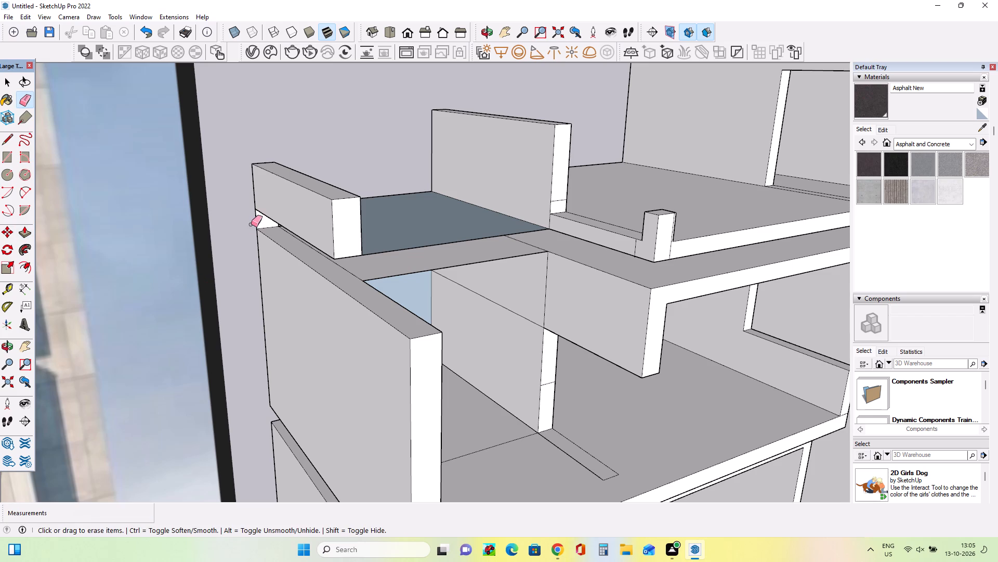
left_click(258, 221)
middle_click_drag(212, 354, 259, 321)
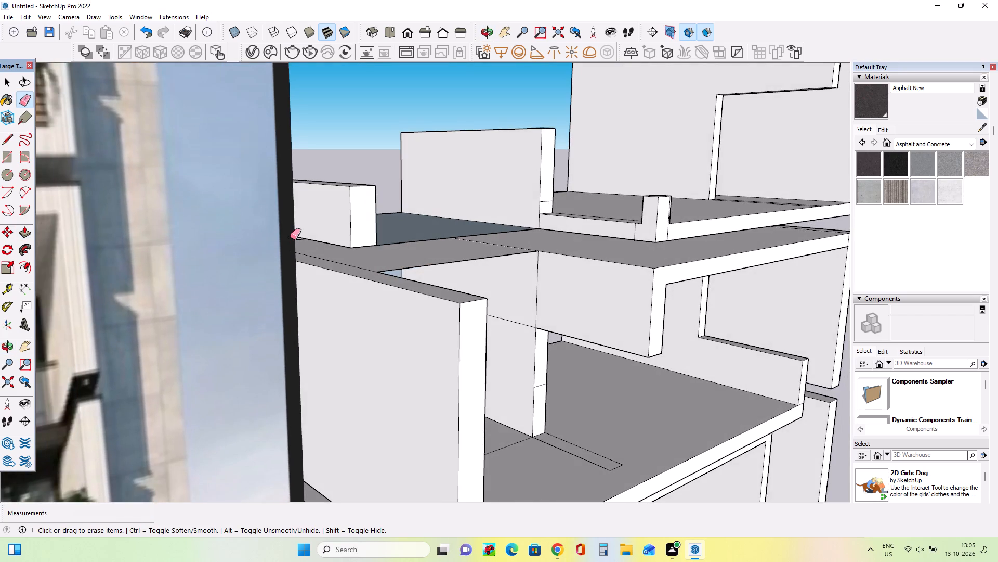
scroll(290, 237, "up", 4)
middle_click_drag(281, 256, 242, 273)
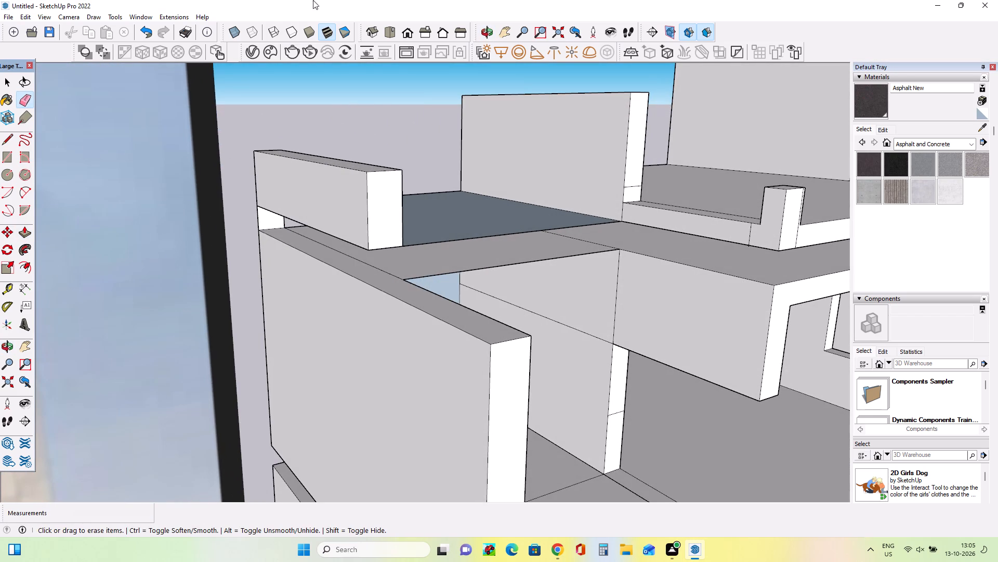
left_click(284, 222)
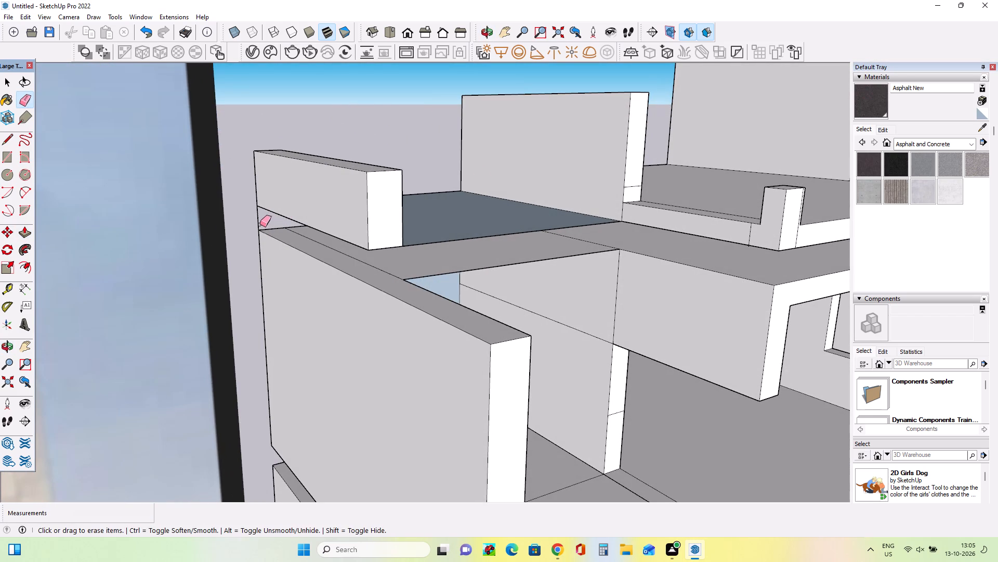
left_click(260, 223)
left_click(256, 221)
scroll(265, 223, "down", 7)
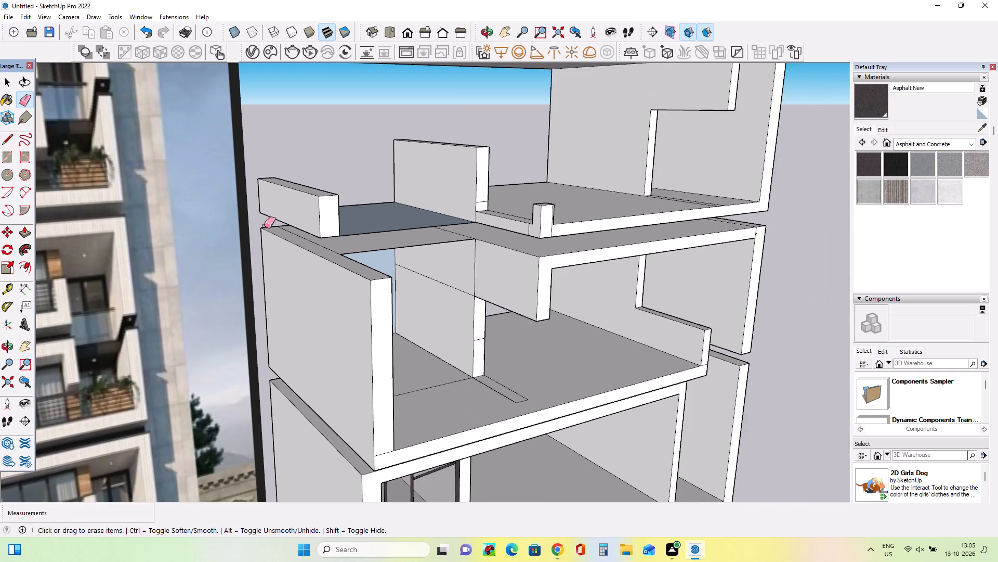
Push/Pull the raised side wall's front end forward 6' 6 7/8", in line with the front of the side wall below.
middle_click_drag(456, 274, 366, 326)
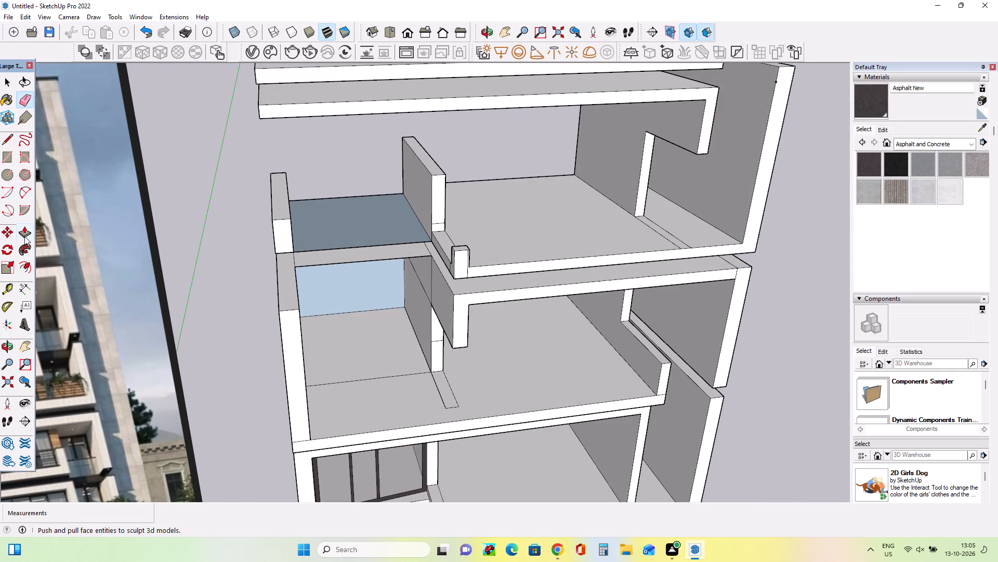
left_click(24, 236)
left_click(282, 226)
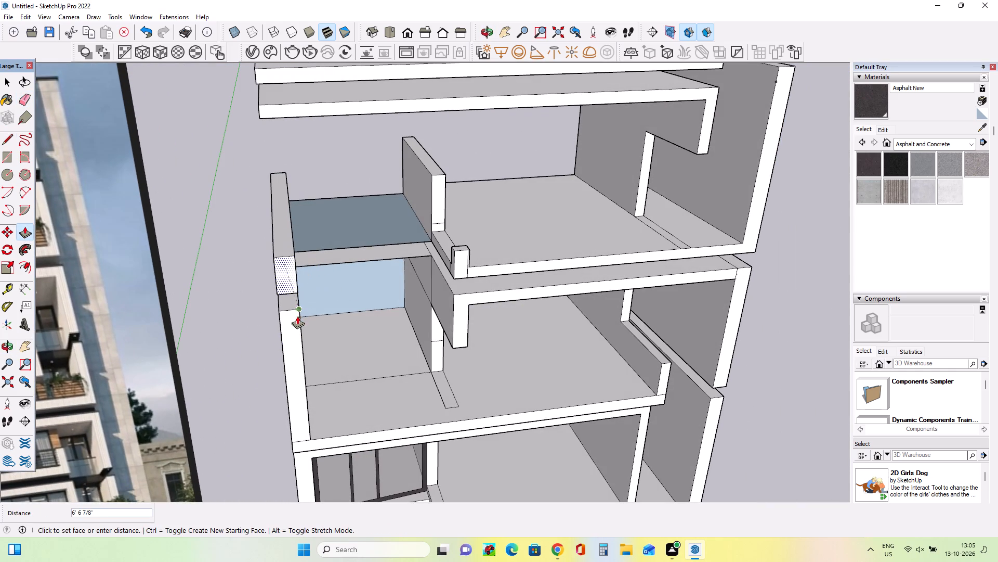
left_click(296, 320)
Push/Pull the extended side wall's top face up 3' 10 1/8".
middle_click_drag(392, 304, 255, 275)
middle_click_drag(295, 254, 356, 241)
scroll(368, 234, "down", 3)
middle_click_drag(388, 241, 436, 247)
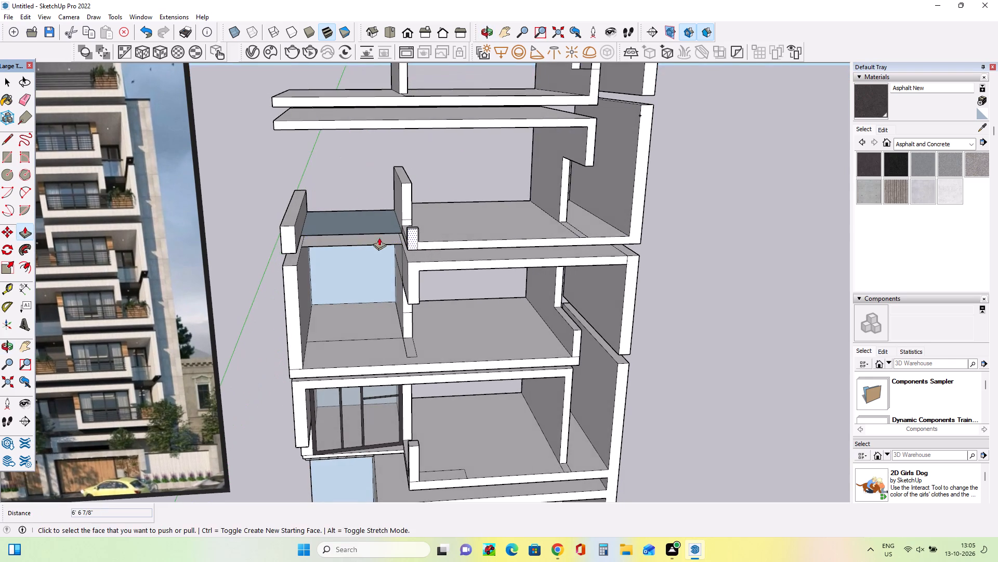
middle_click_drag(361, 229, 371, 226)
left_click(298, 218)
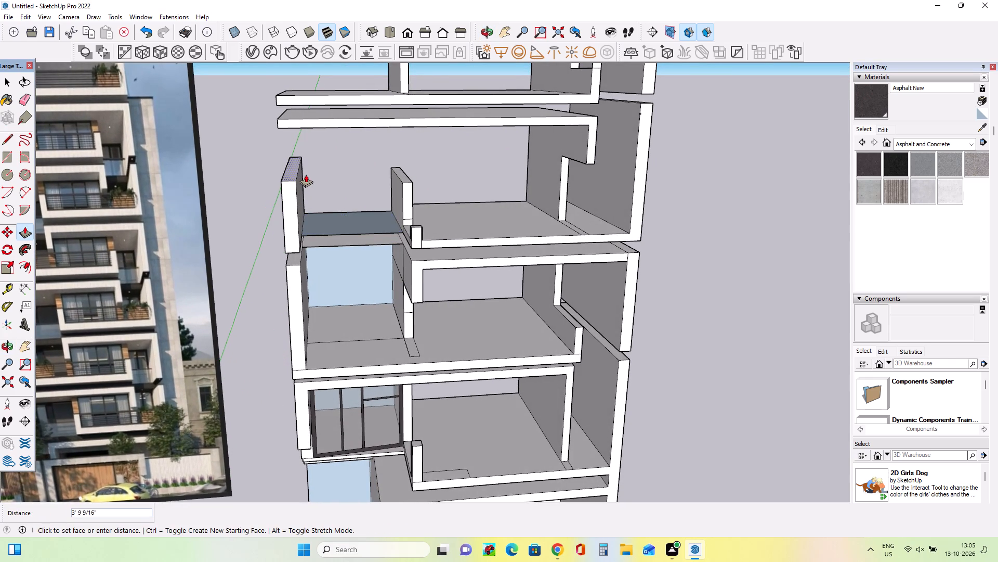
left_click(306, 174)
Examine the side balconies and the whole building model against the reference photo.
middle_click_drag(388, 307, 441, 288)
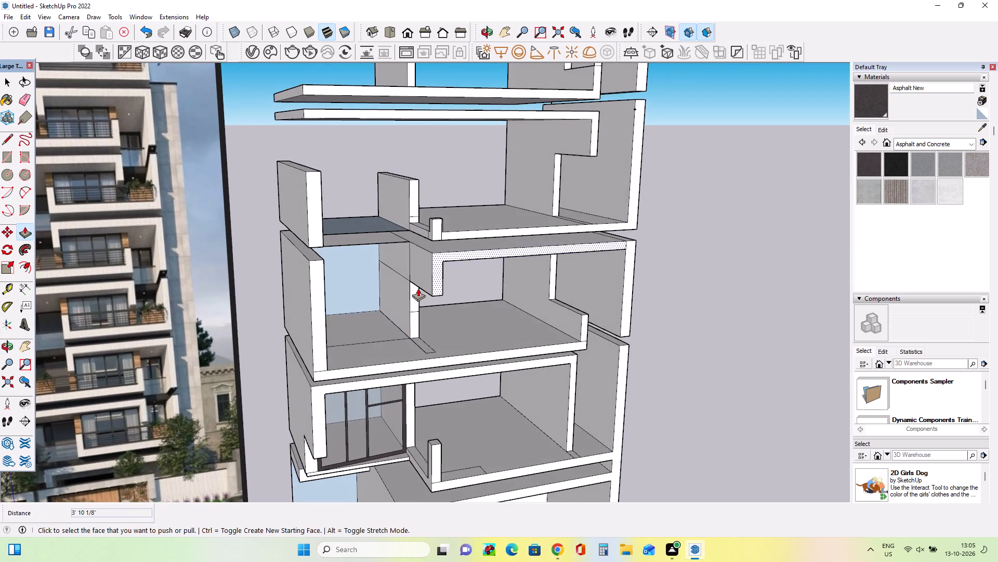
scroll(387, 287, "down", 6)
middle_click_drag(425, 336, 369, 274)
scroll(369, 275, "up", 1)
scroll(337, 272, "down", 3)
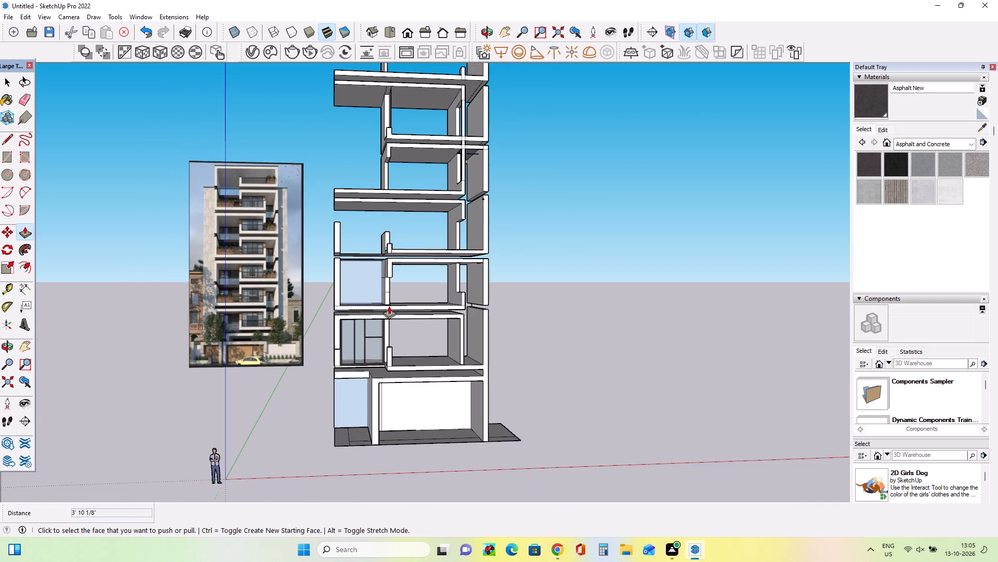
scroll(404, 313, "down", 3)
scroll(444, 338, "up", 2)
scroll(444, 338, "down", 7)
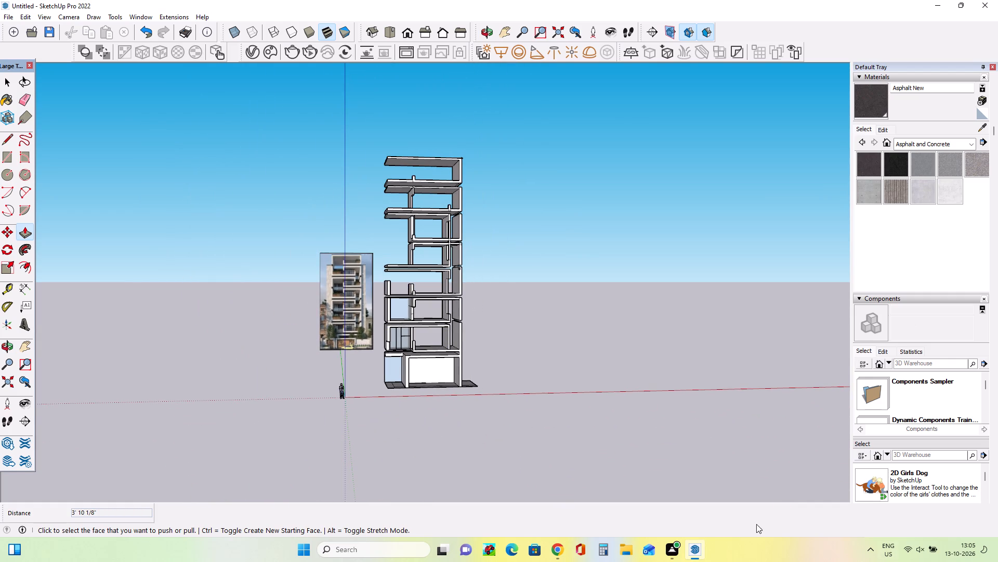
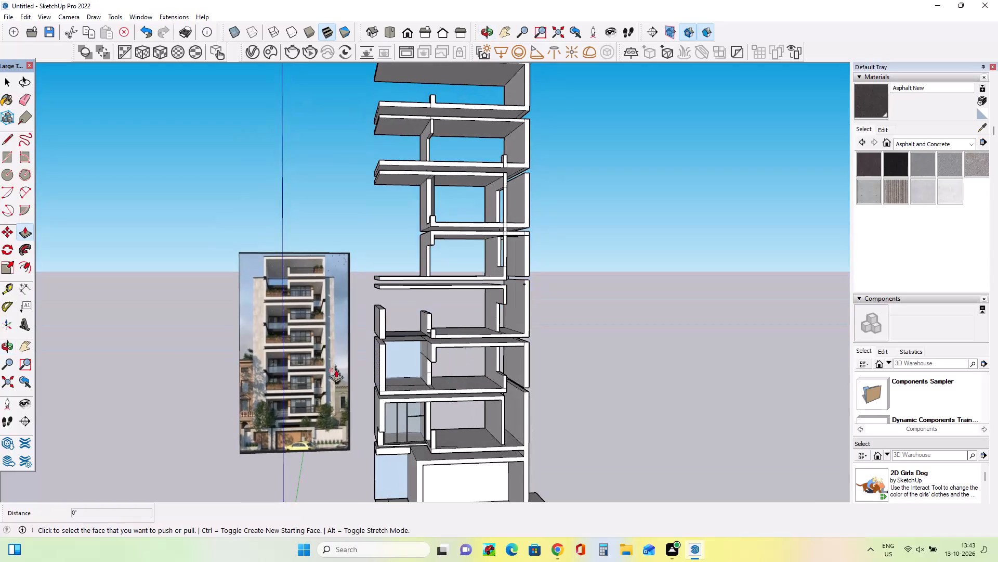
Examine the balconies, windows and floor bands on the reference facade image beside the building model.
scroll(312, 403, "up", 1)
scroll(312, 403, "down", 1)
scroll(312, 403, "up", 6)
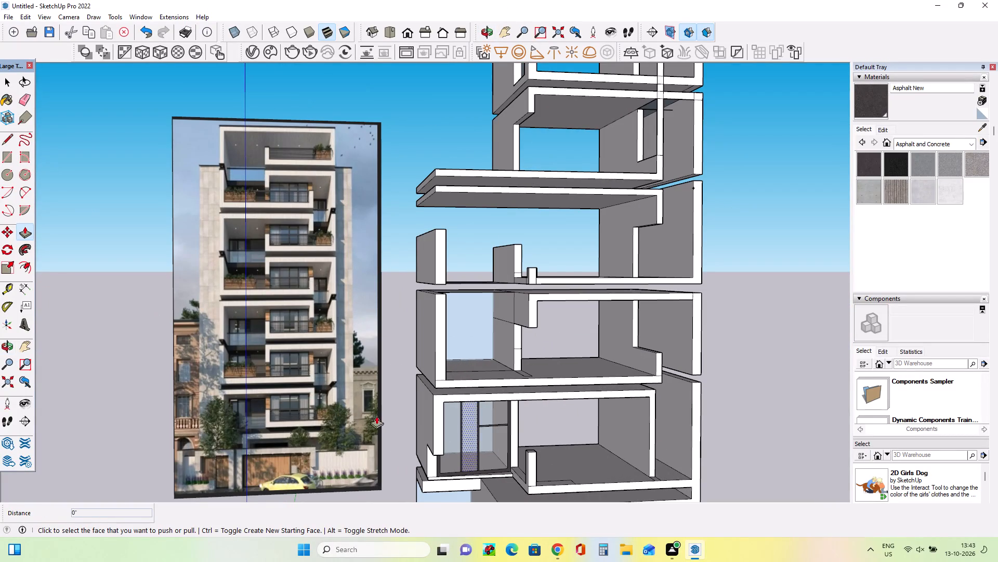
scroll(262, 385, "up", 3)
middle_click_drag(317, 443, 282, 448)
middle_click_drag(282, 448, 282, 442)
middle_click(282, 441)
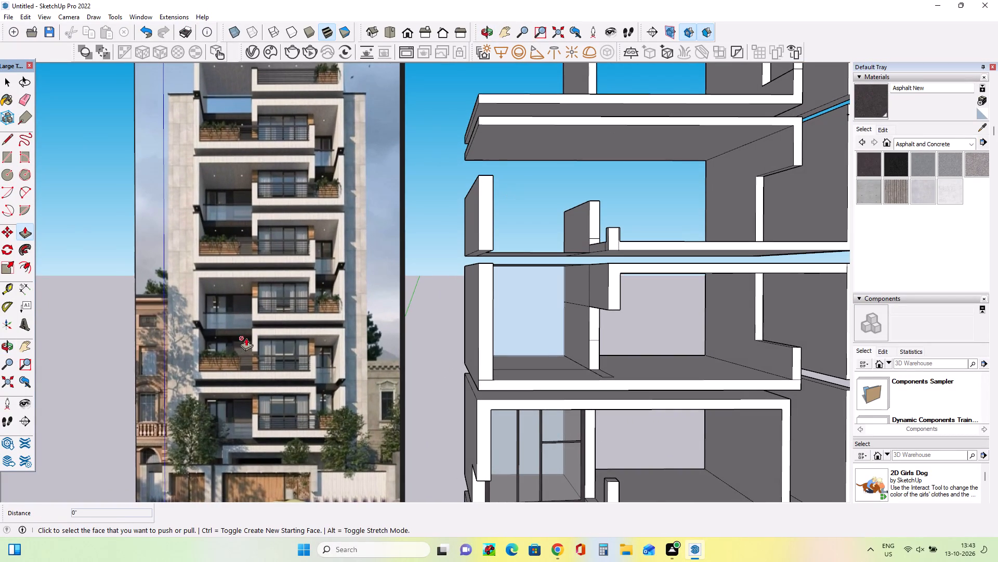
scroll(232, 345, "up", 12)
middle_click_drag(246, 342, 279, 340)
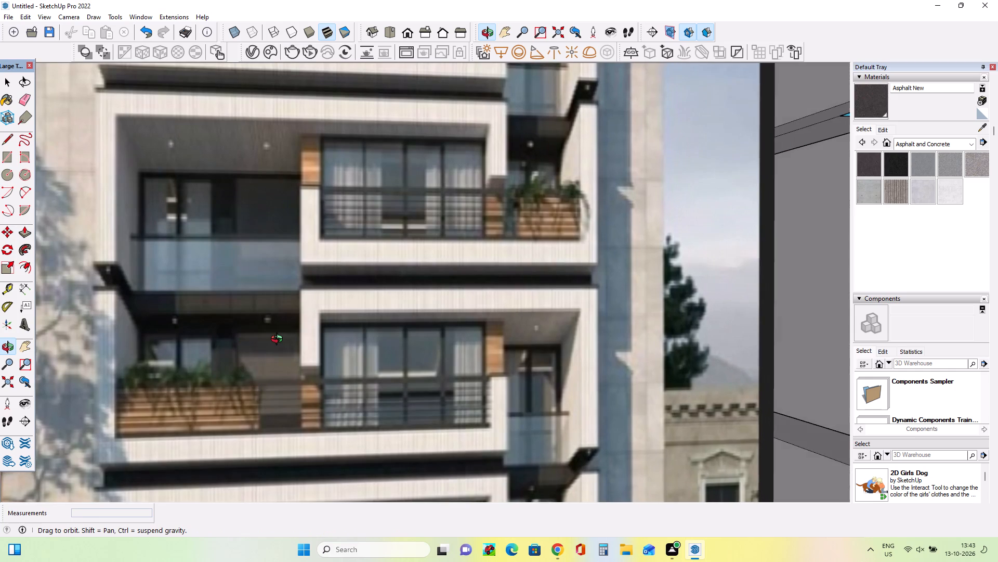
middle_click_drag(279, 340, 253, 340)
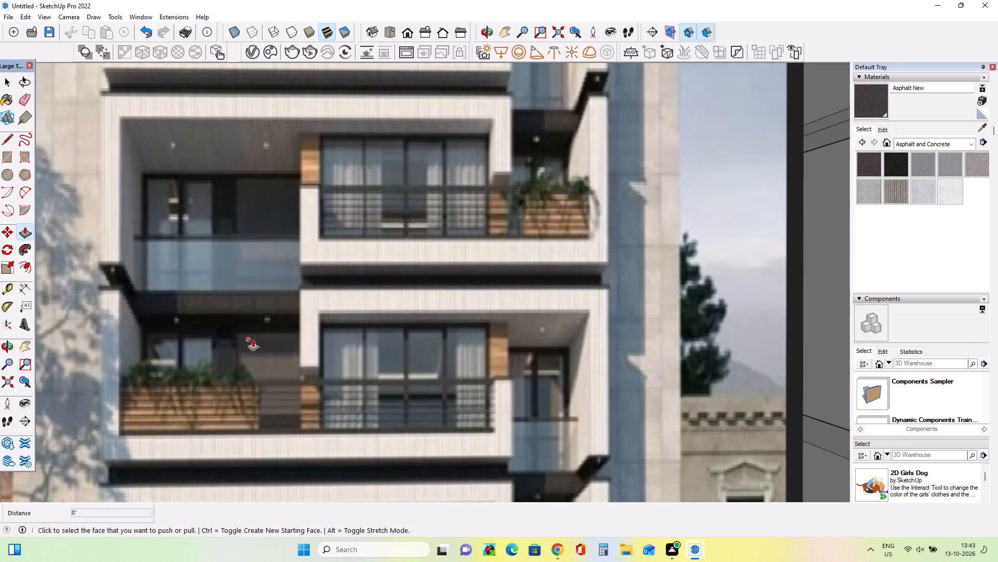
scroll(277, 327, "down", 3)
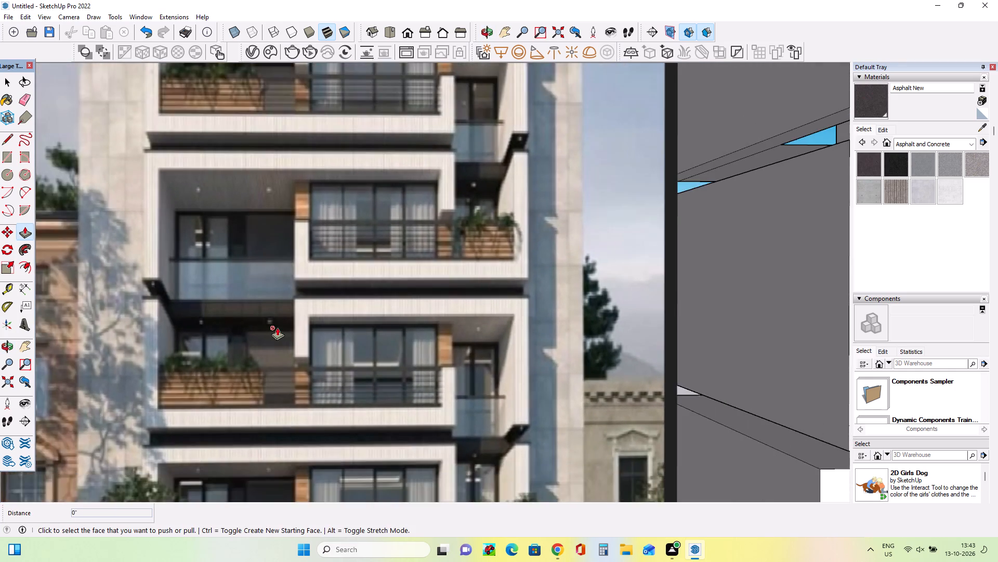
scroll(277, 327, "down", 4)
scroll(262, 493, "up", 8)
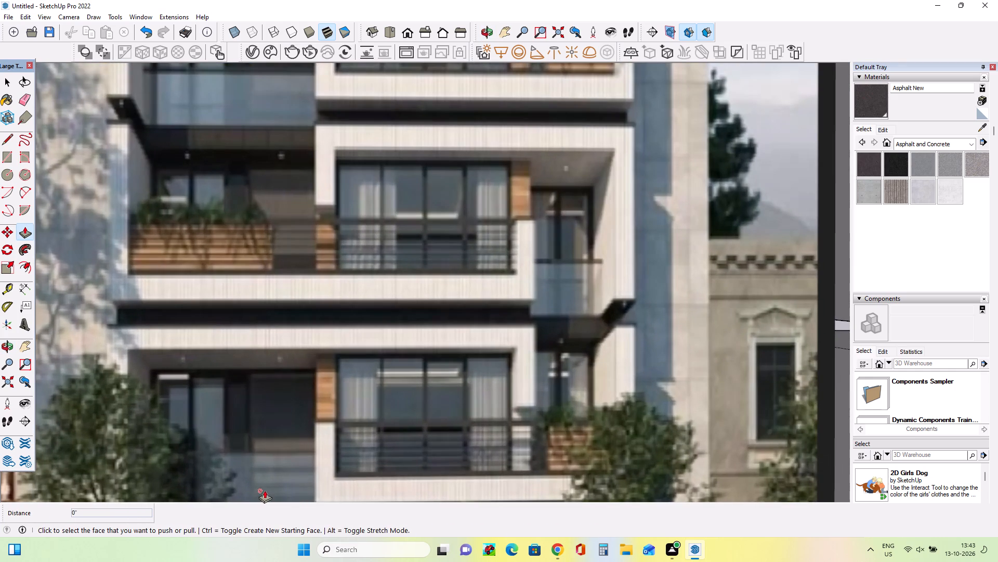
scroll(266, 485, "down", 13)
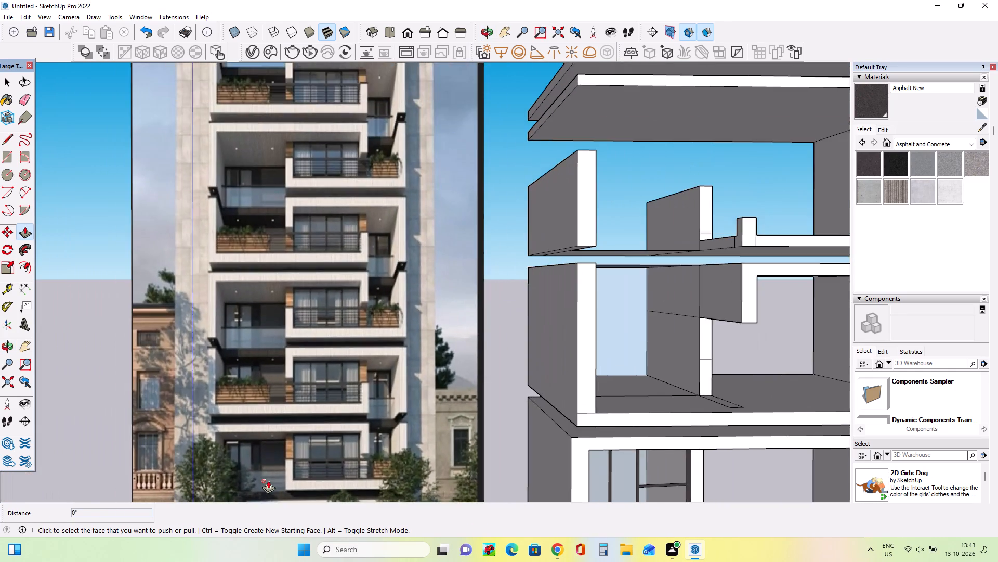
scroll(268, 480, "down", 3)
scroll(537, 390, "down", 2)
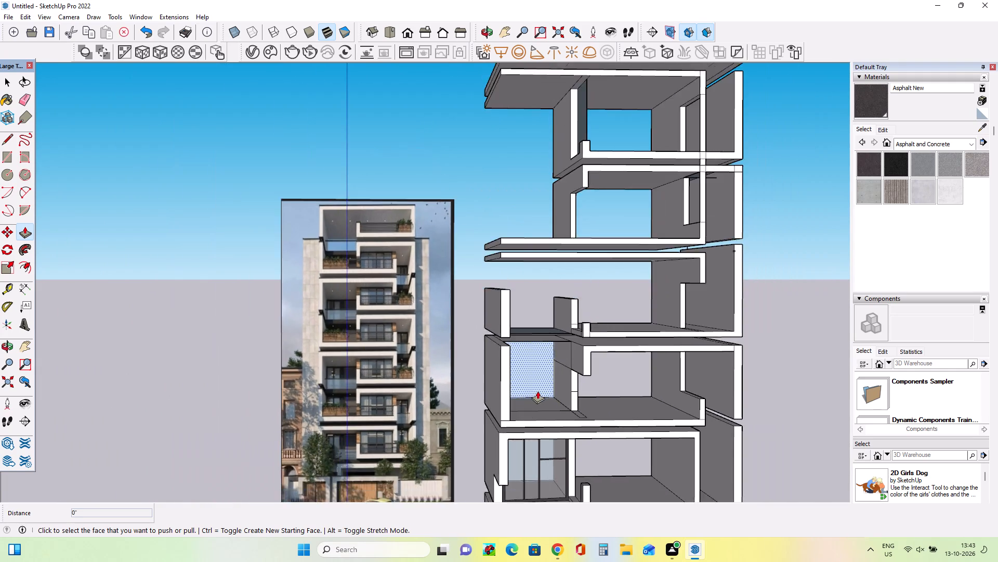
Examine the framed window and the slab edge beneath it at the model's lowest balcony.
scroll(537, 391, "down", 4)
scroll(514, 468, "up", 13)
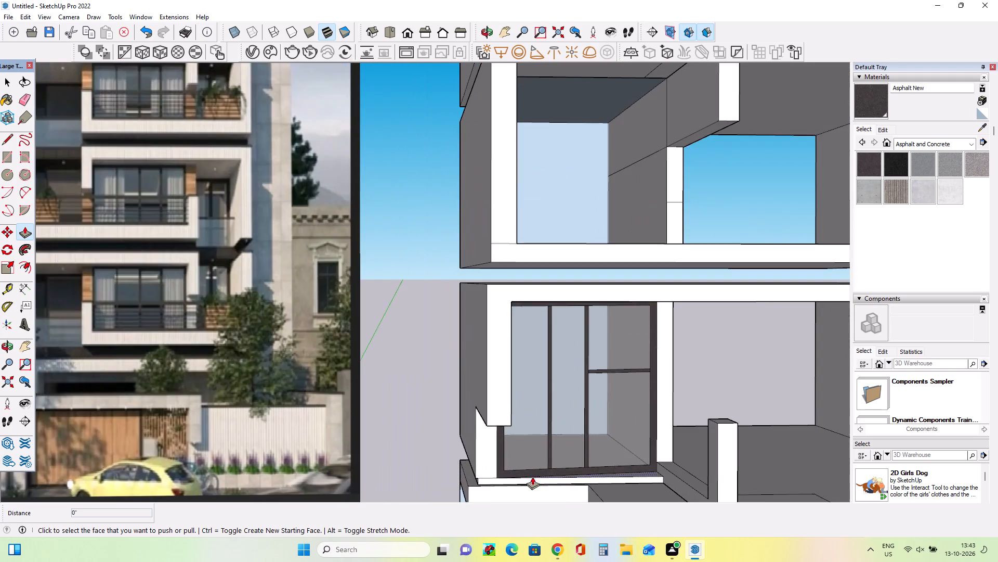
middle_click_drag(526, 476, 508, 476)
middle_click(508, 476)
middle_click(508, 476)
middle_click(507, 483)
scroll(491, 362, "down", 4)
scroll(495, 284, "up", 1)
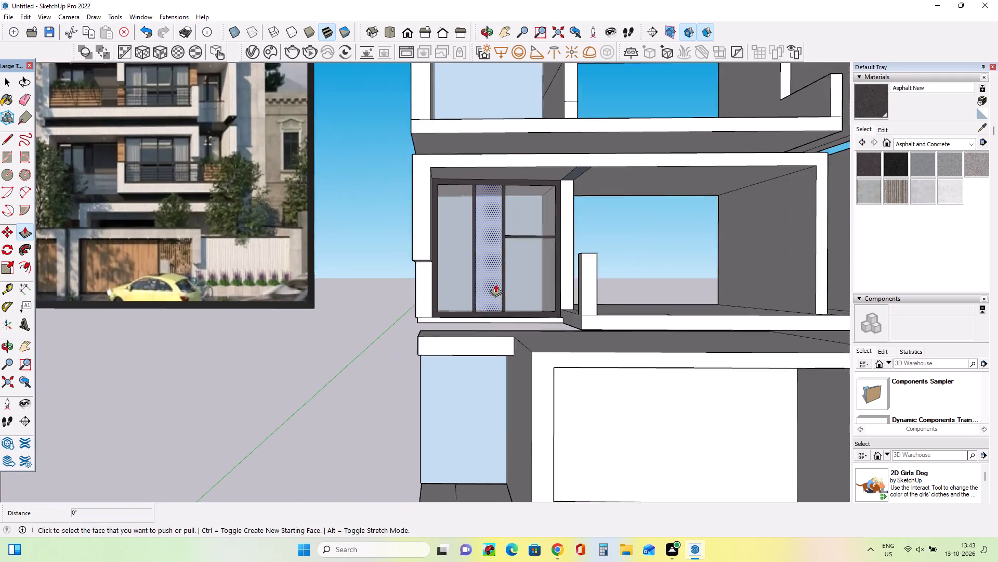
scroll(495, 284, "up", 7)
middle_click_drag(501, 315, 508, 356)
middle_click_drag(527, 359, 511, 400)
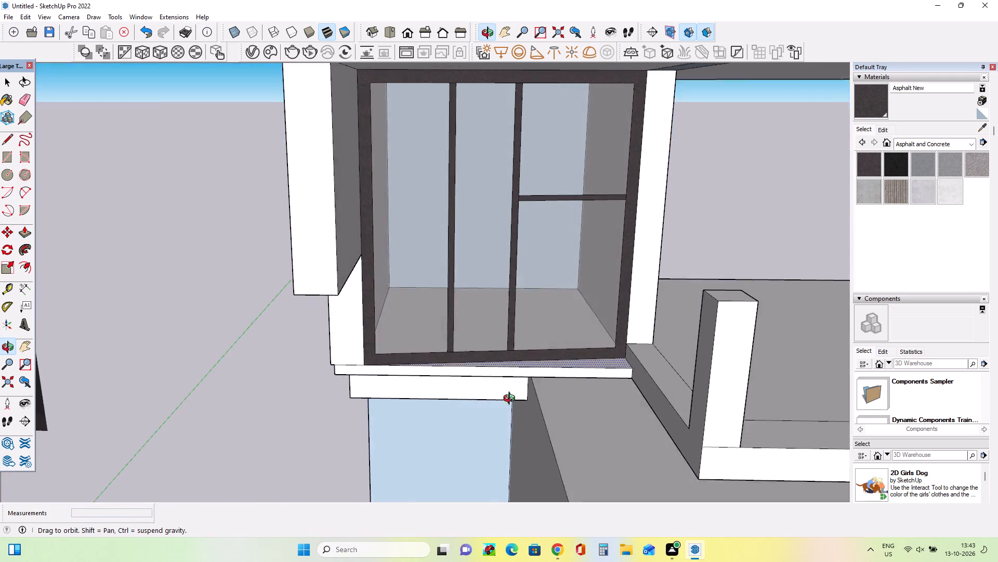
middle_click_drag(511, 400, 453, 391)
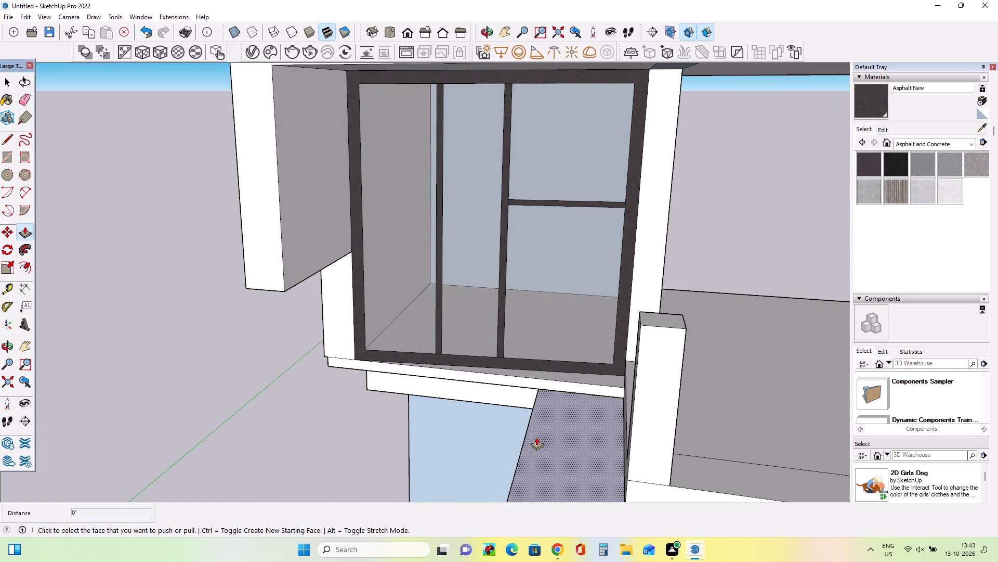
Undo the latest run of edits on the storey above the framed balcony window.
key("ctrl+z")
key("ctrl+z")
key("ctrl+z")
key("ctrl+z")
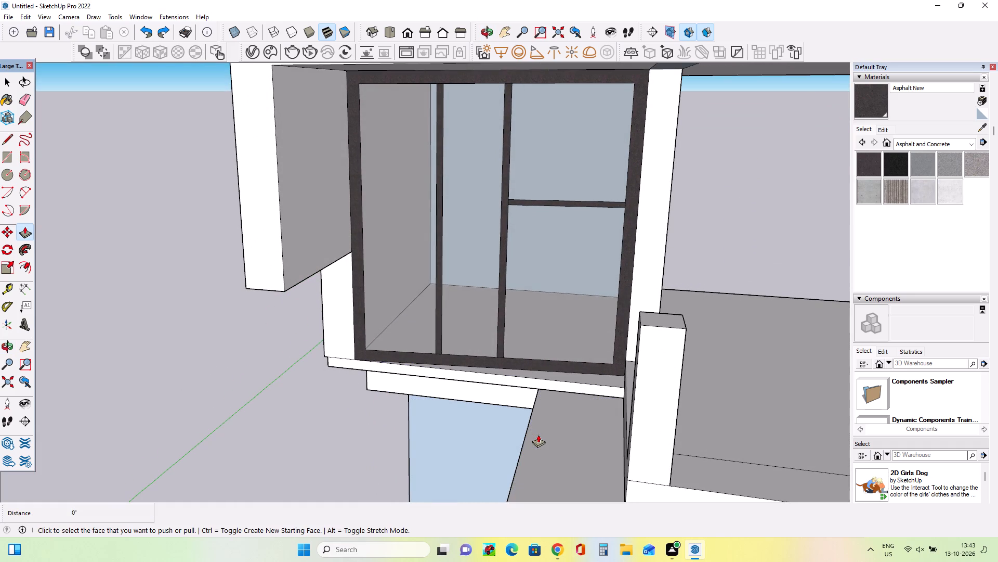
key("ctrl+z")
key("ctrl+z")
key("ctrl+z")
key("ctrl+z")
key("ctrl+z")
key("ctrl+z")
key("ctrl+z")
key("ctrl+z")
Delete the glass panes, mullions and dark frame of the window in the lowest balcony opening.
scroll(380, 396, "down", 14, "ctrl")
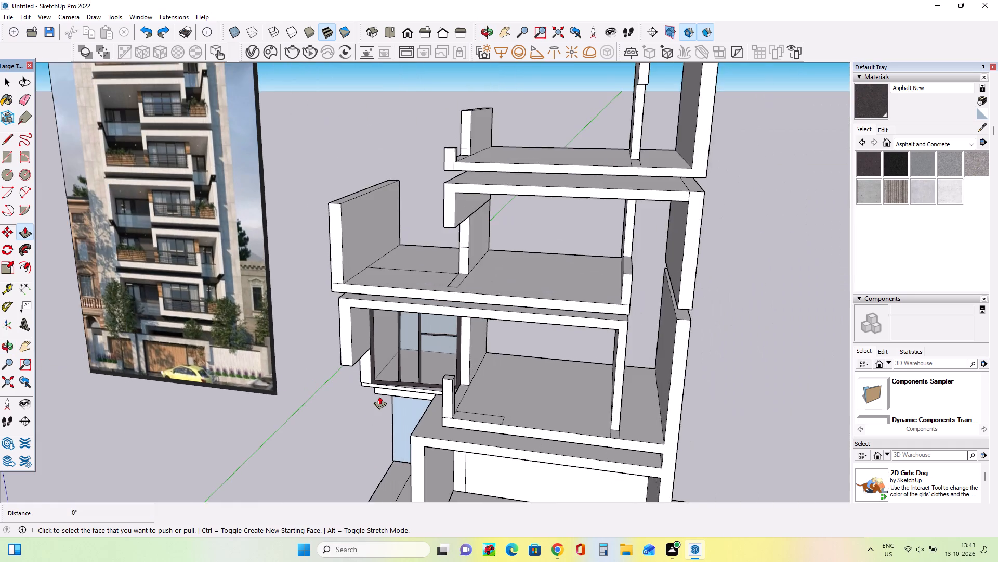
middle_click_drag(414, 382, 477, 364)
middle_click_drag(435, 357, 440, 348)
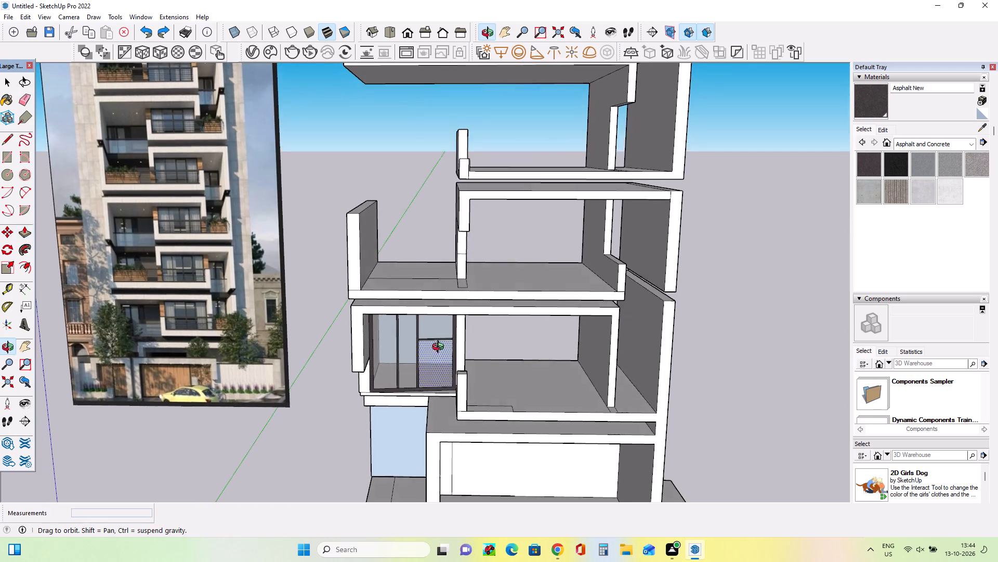
middle_click_drag(440, 348, 443, 338)
scroll(414, 353, "up", 7)
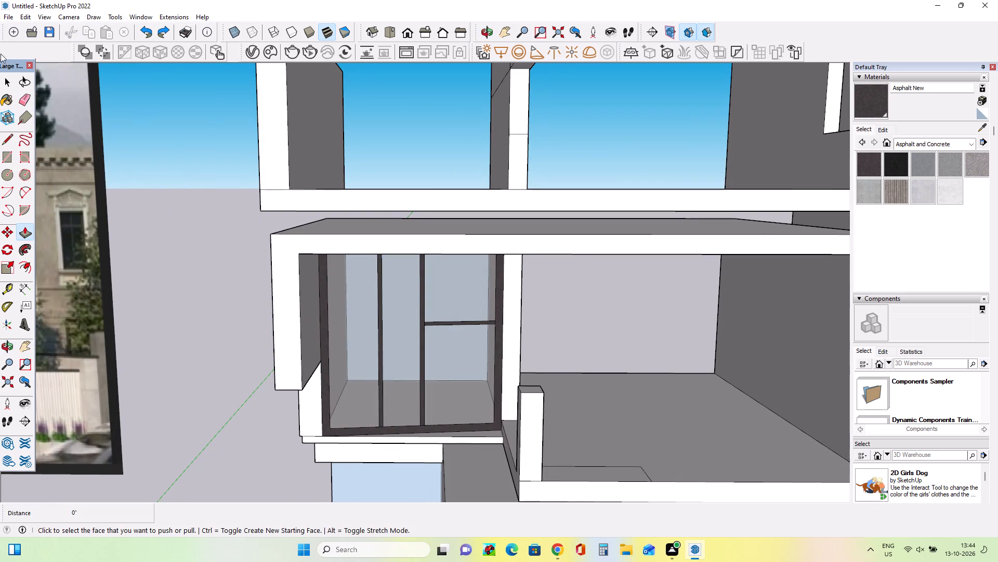
left_click(11, 83)
left_click_drag(473, 315, 423, 330)
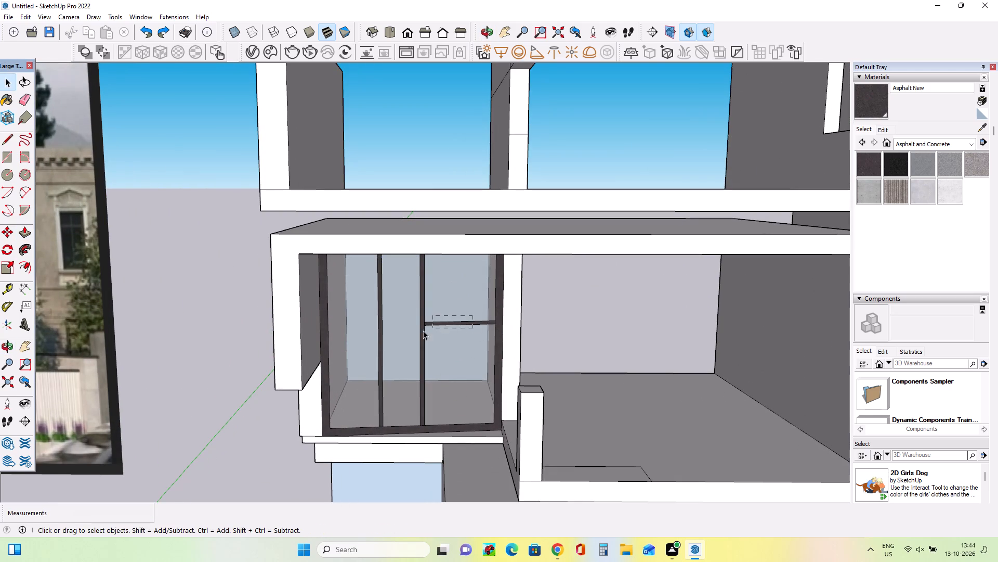
left_click_drag(423, 330, 352, 370)
key("Delete")
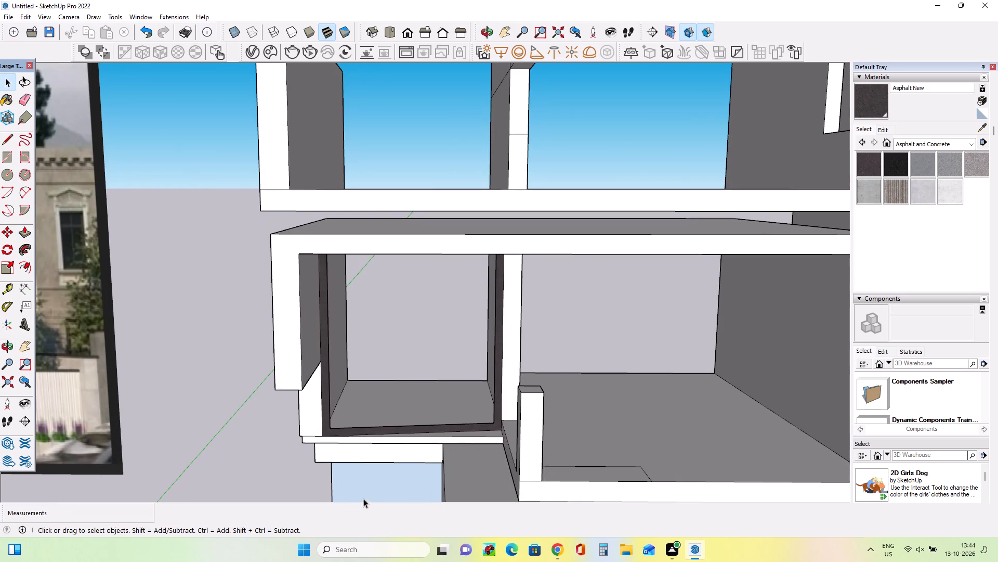
middle_click_drag(432, 418, 440, 431)
left_click(455, 427)
key("Delete")
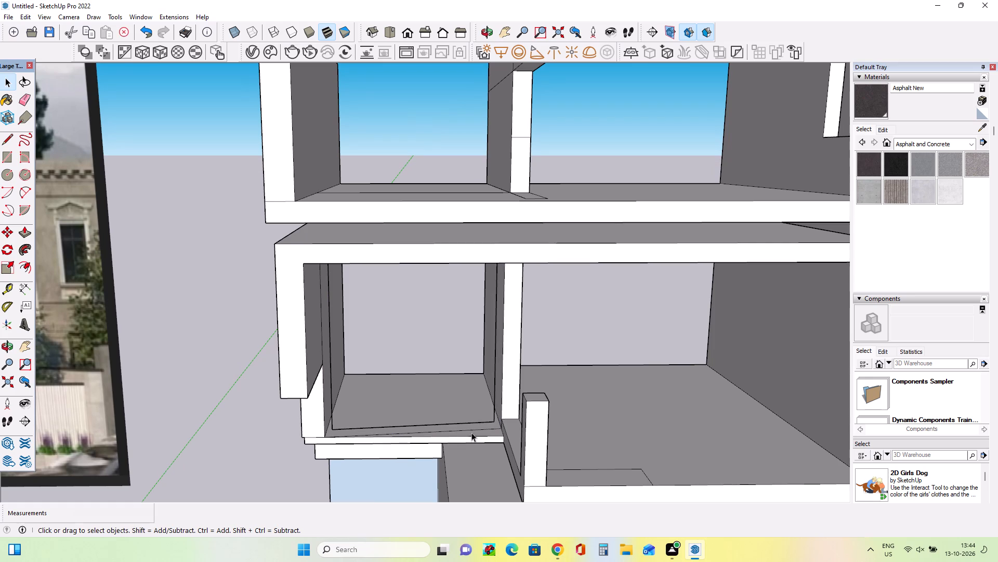
Delete the leftover window outline edge at the front of the opening's floor.
left_click_drag(481, 417, 482, 424)
key("Delete")
scroll(482, 423, "up", 5)
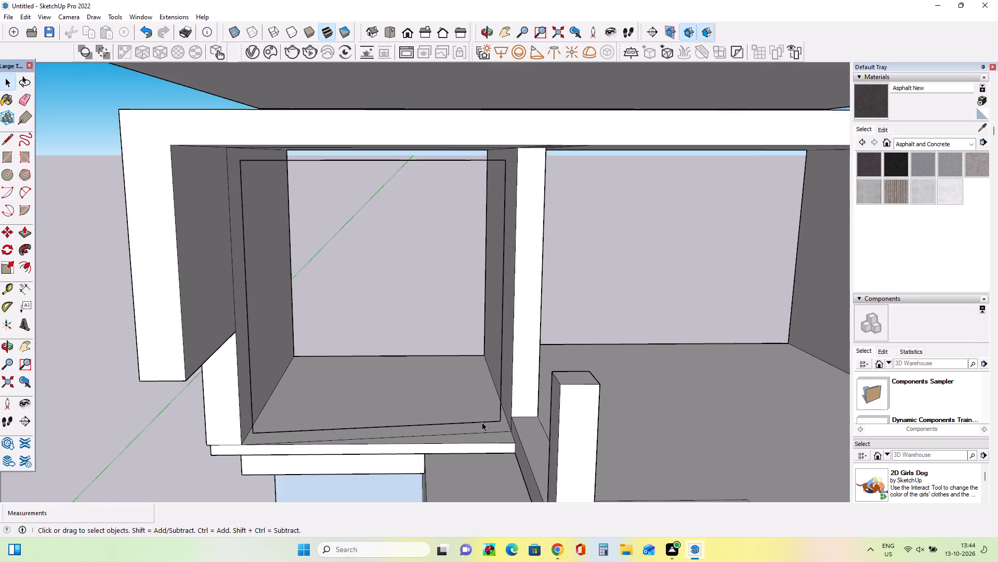
scroll(482, 422, "up", 2)
left_click(482, 421)
key("Delete")
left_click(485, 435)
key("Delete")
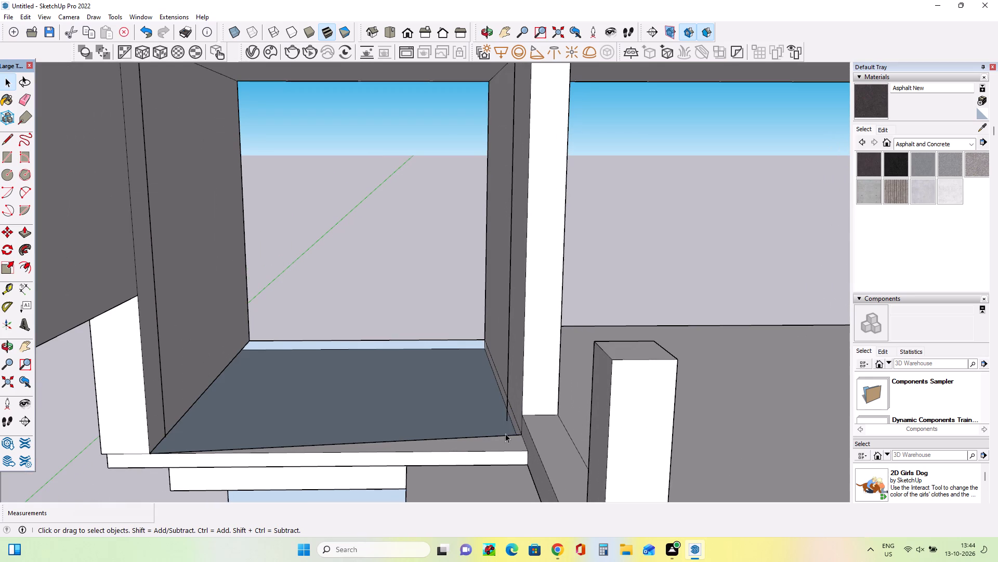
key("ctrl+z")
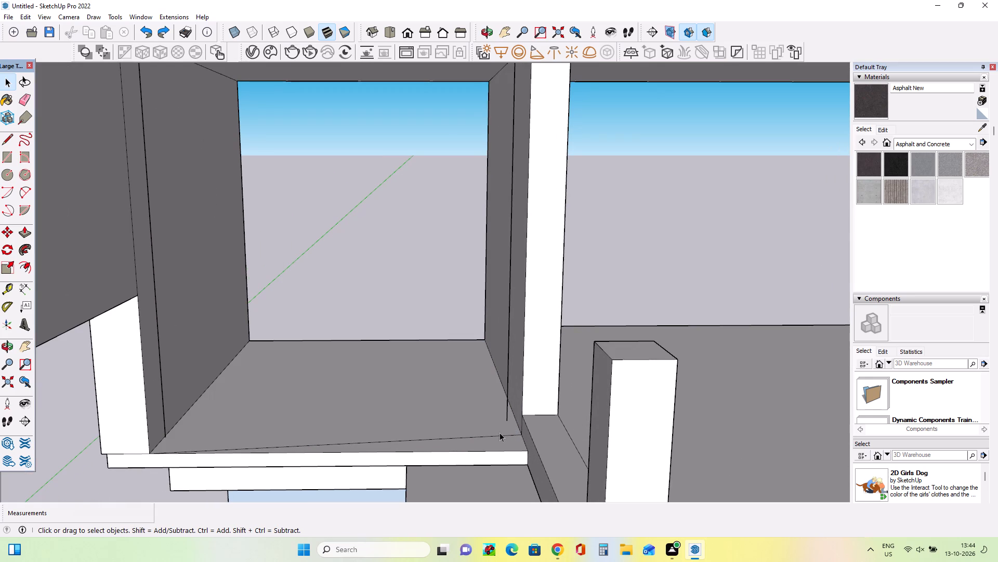
Delete the remaining window edges on the floor and both side walls of the balcony opening.
left_click(501, 435)
key("Delete")
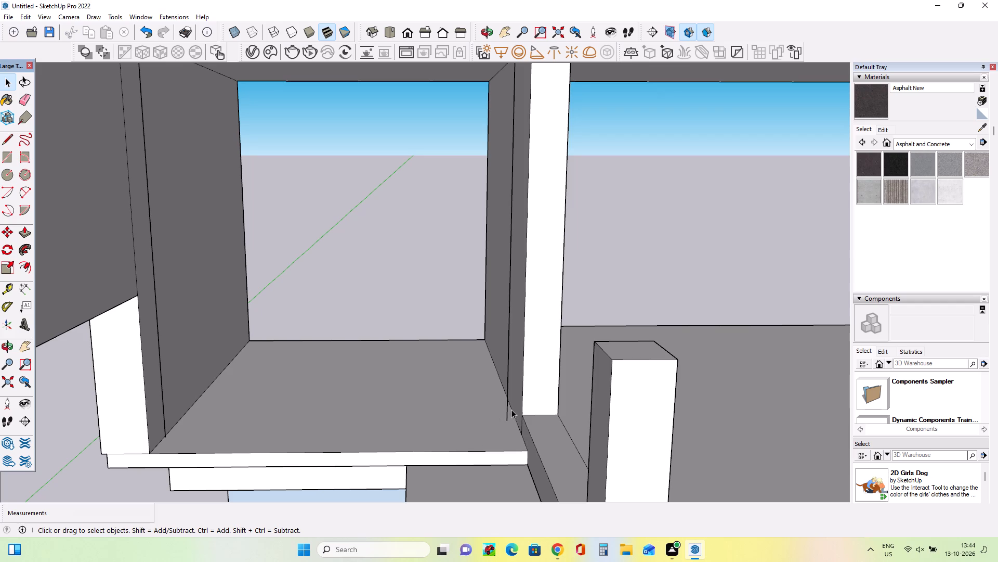
left_click(509, 413)
left_click(506, 414)
key("Delete")
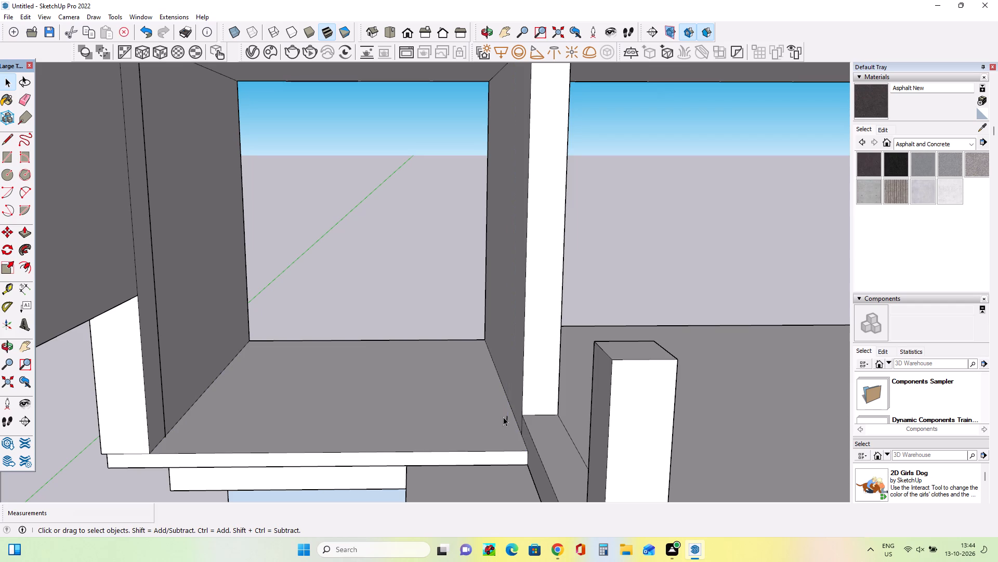
left_click(164, 393)
key("Delete")
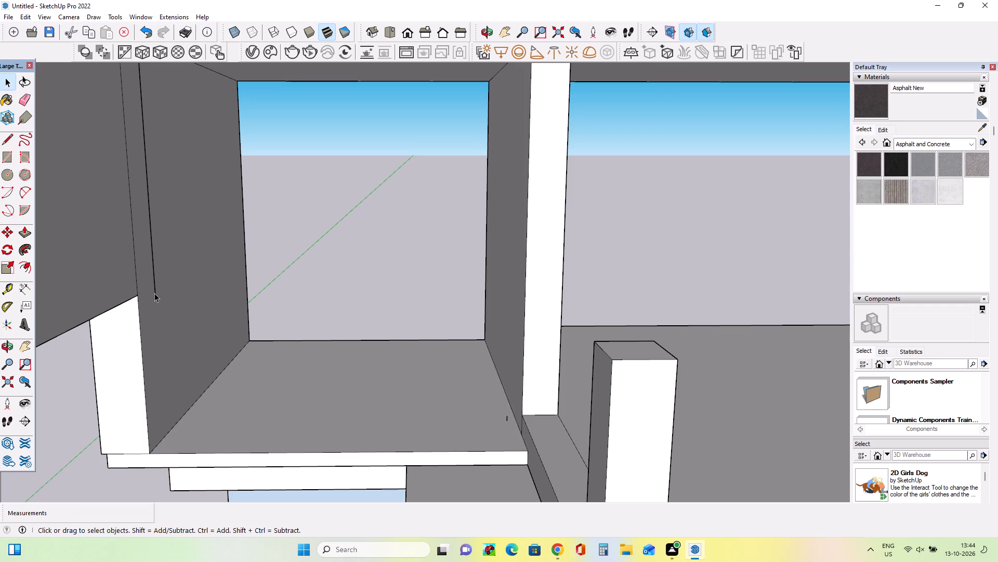
left_click(156, 291)
key("Delete")
Delete the leftover window edges along the ceiling of the balcony opening.
scroll(251, 363, "down", 4)
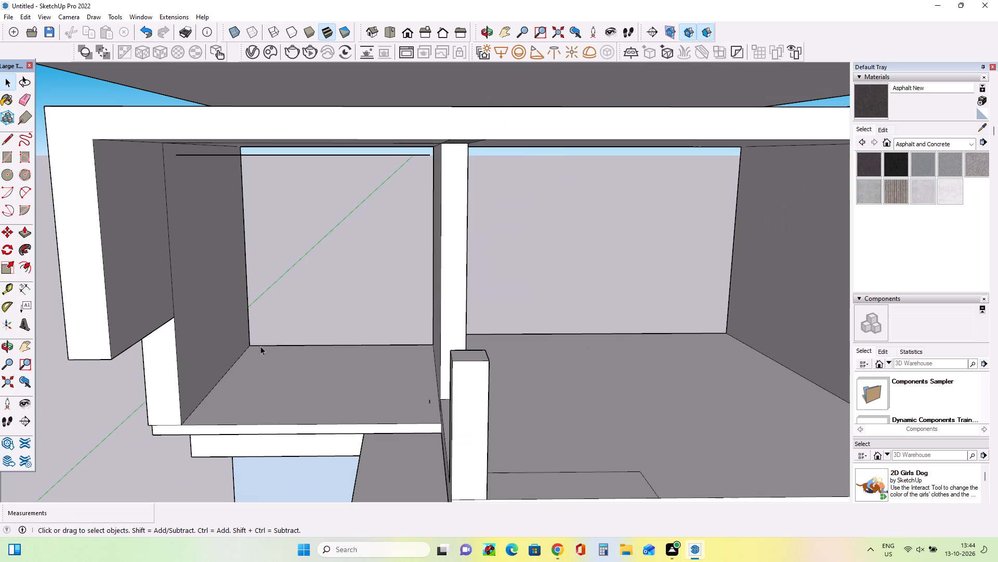
middle_click_drag(262, 333, 266, 308)
left_click(331, 174)
key("Delete")
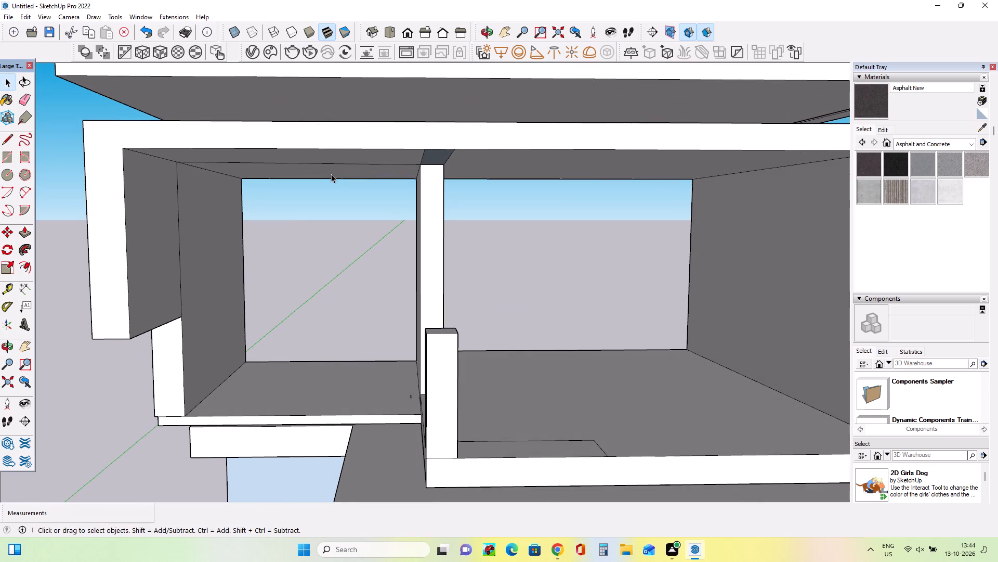
left_click(397, 164)
key("Delete")
Delete the tiny stray edge left near the floor beside the opening's inner partition wall.
scroll(440, 238, "down", 3)
middle_click_drag(469, 324, 502, 449)
scroll(403, 352, "down", 5)
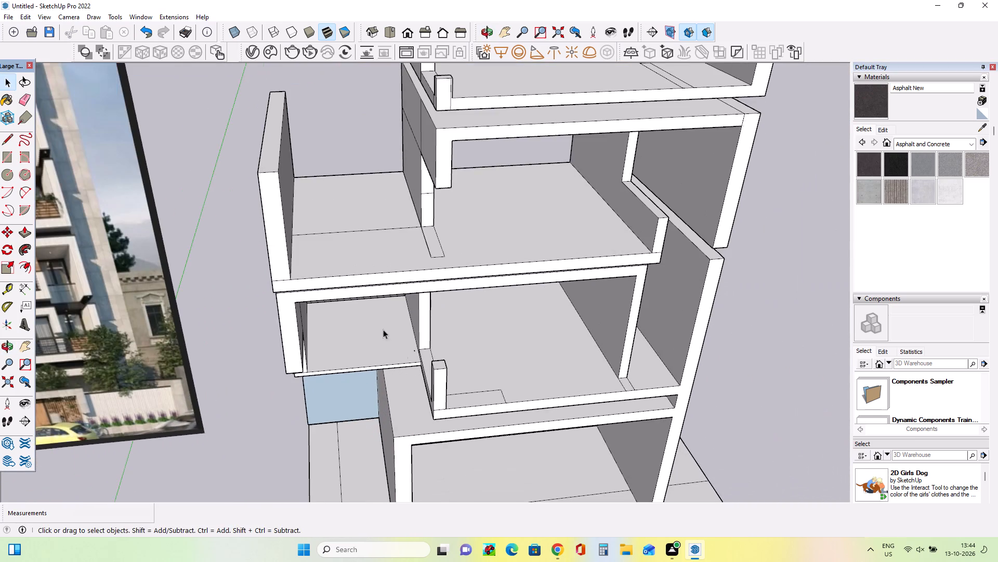
middle_click_drag(383, 323, 399, 261)
middle_click_drag(404, 245, 387, 237)
scroll(357, 310, "up", 5)
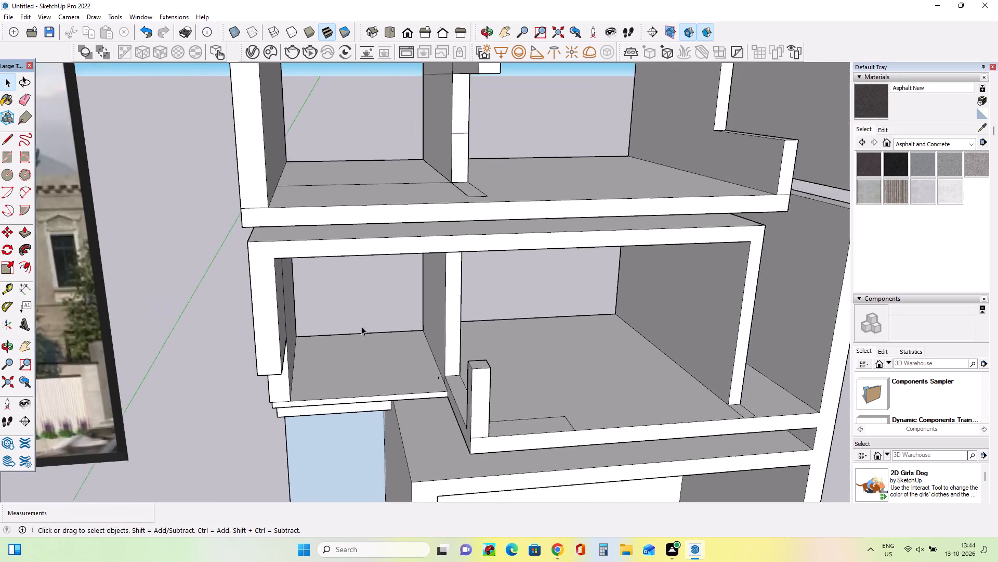
scroll(361, 326, "up", 2)
middle_click_drag(377, 339, 375, 326)
scroll(333, 387, "up", 2)
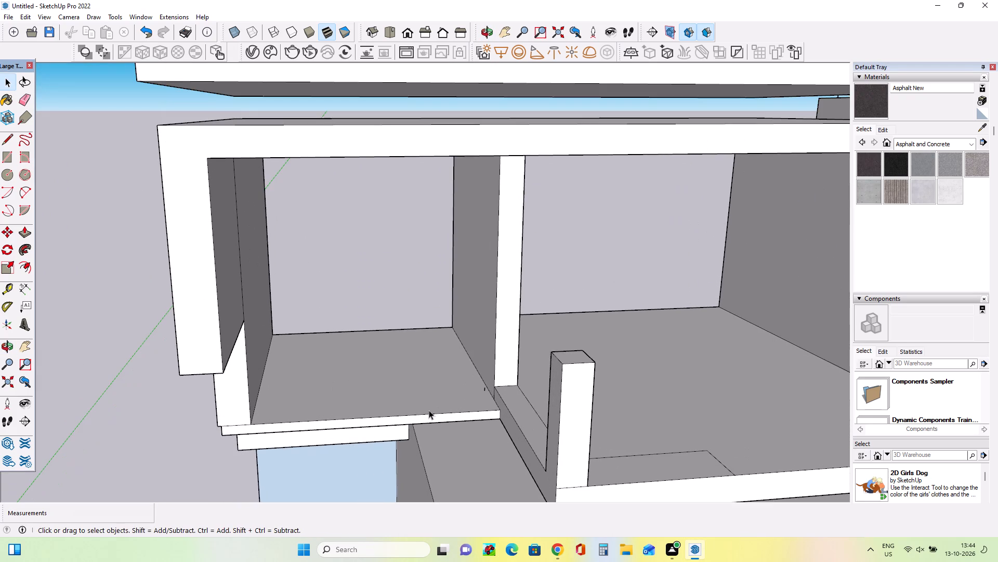
scroll(508, 386, "up", 8)
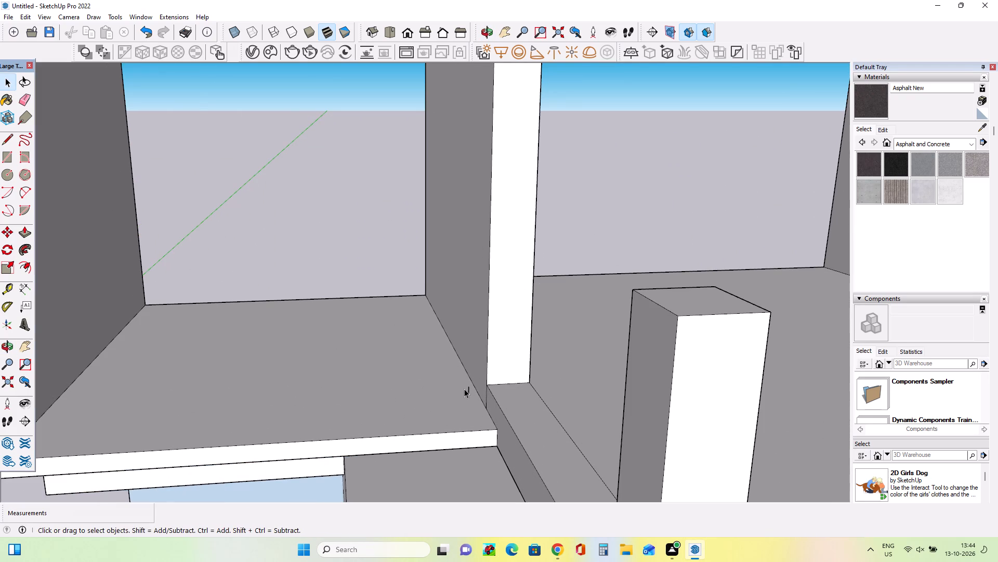
left_click(464, 389)
key("Delete")
Pull the lowest balcony floor slab's narrow outer end face out about 1 5/8", flush with the side wall above.
scroll(467, 397, "down", 5)
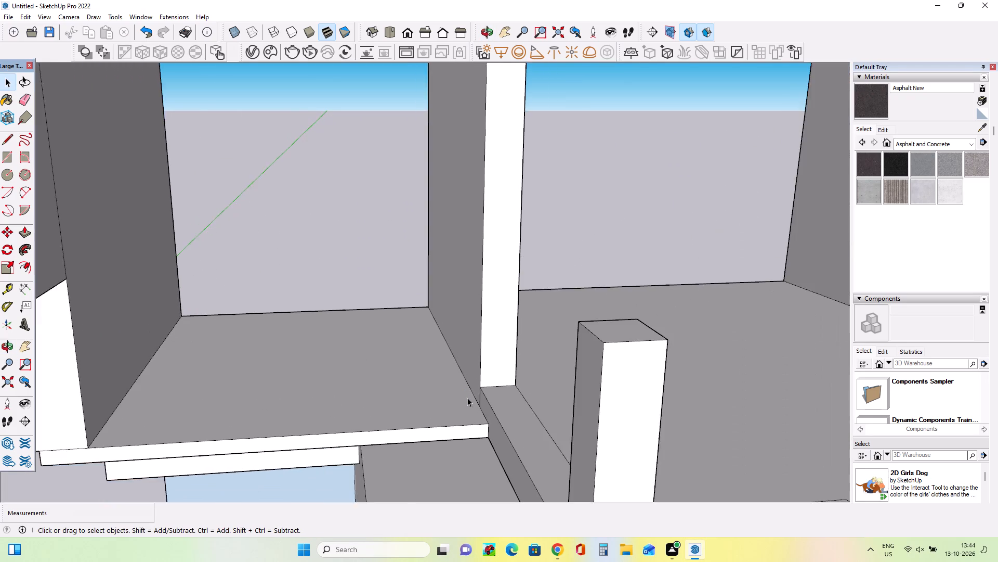
scroll(467, 398, "down", 4)
middle_click(448, 431)
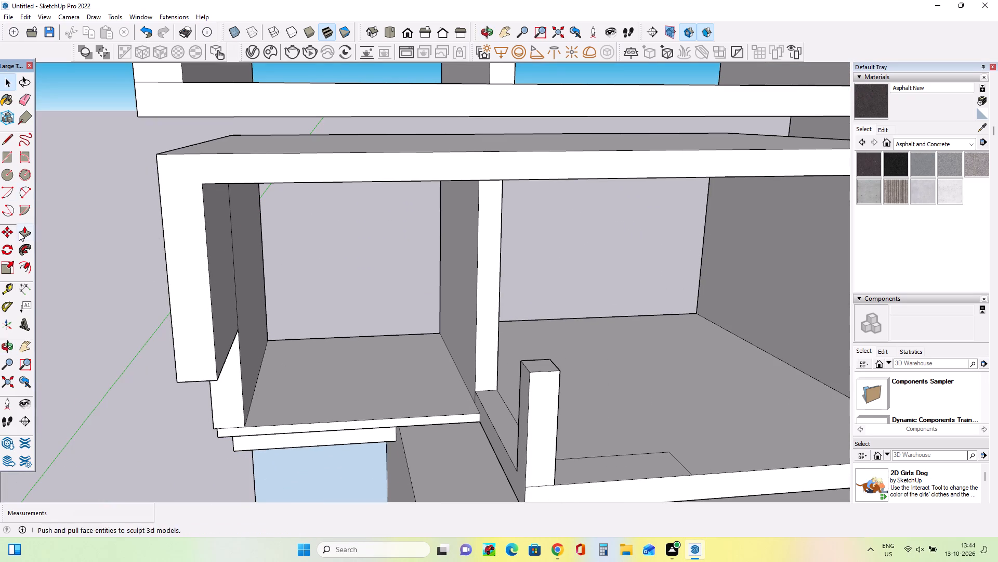
left_click(3, 157)
middle_click(363, 447)
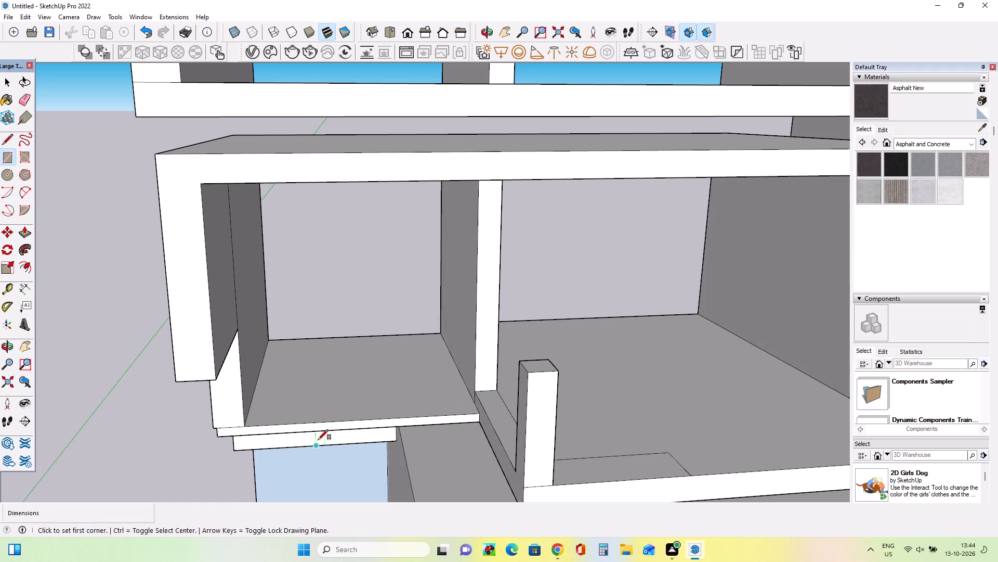
middle_click_drag(304, 440, 278, 445)
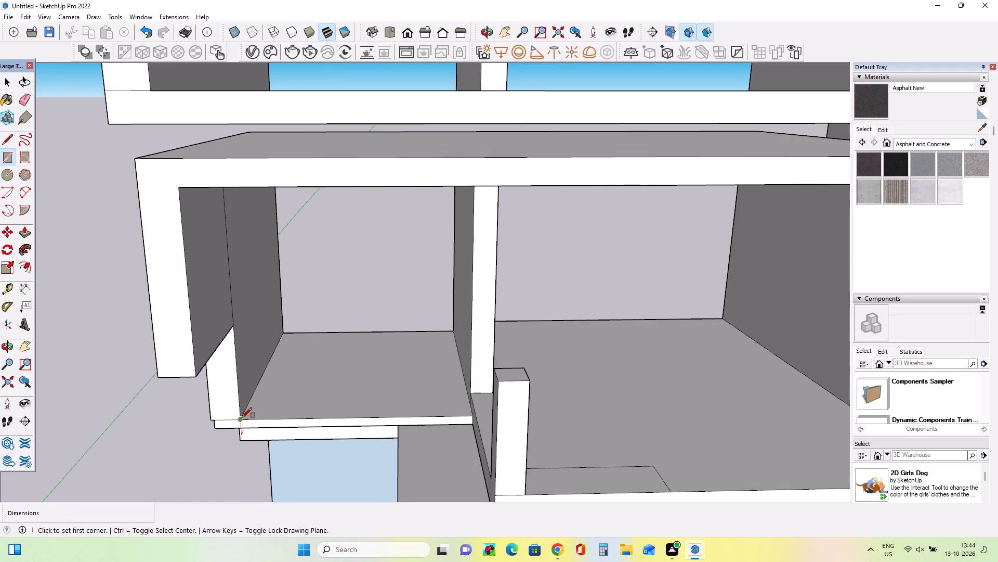
middle_click_drag(242, 418, 373, 259)
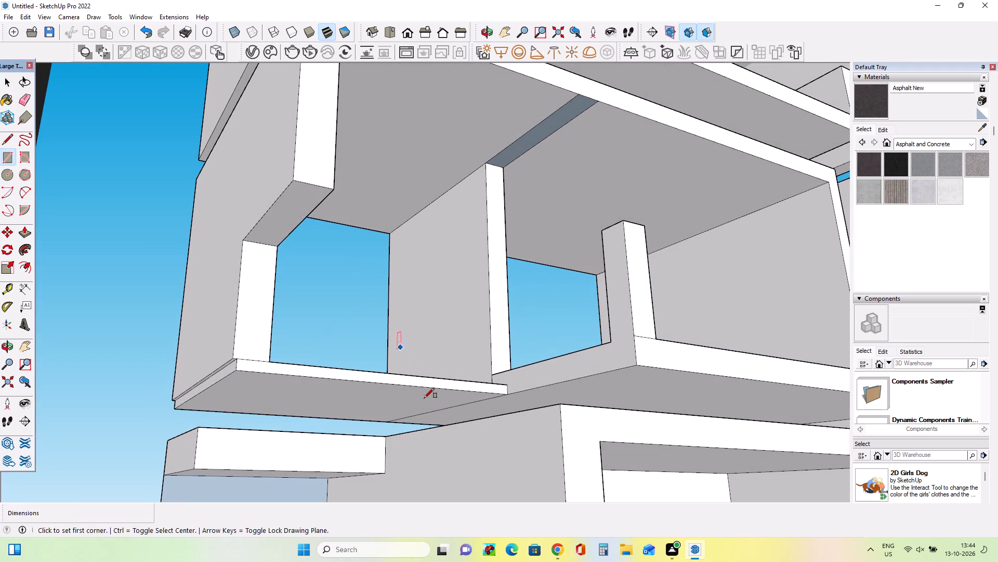
middle_click_drag(433, 407, 442, 419)
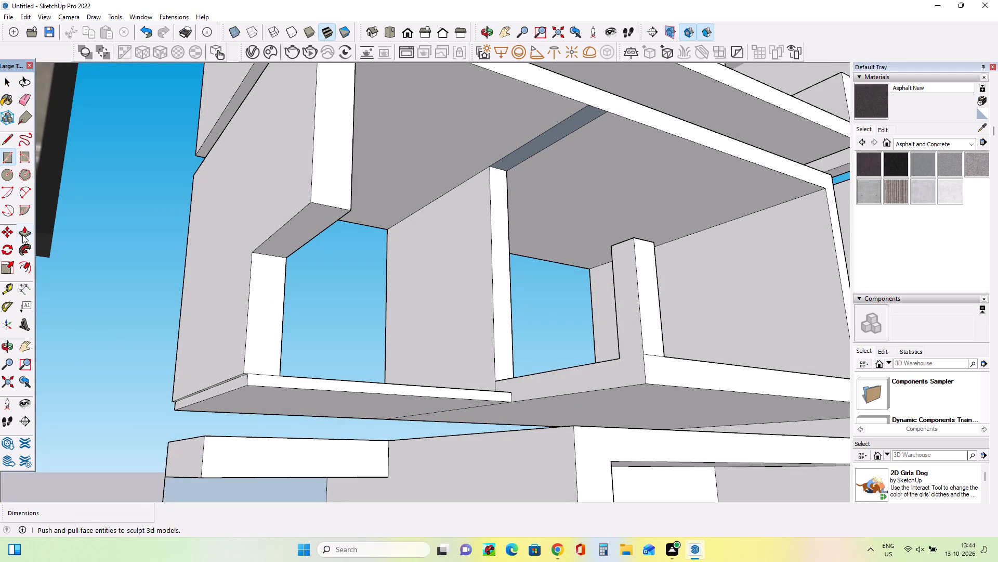
left_click(25, 235)
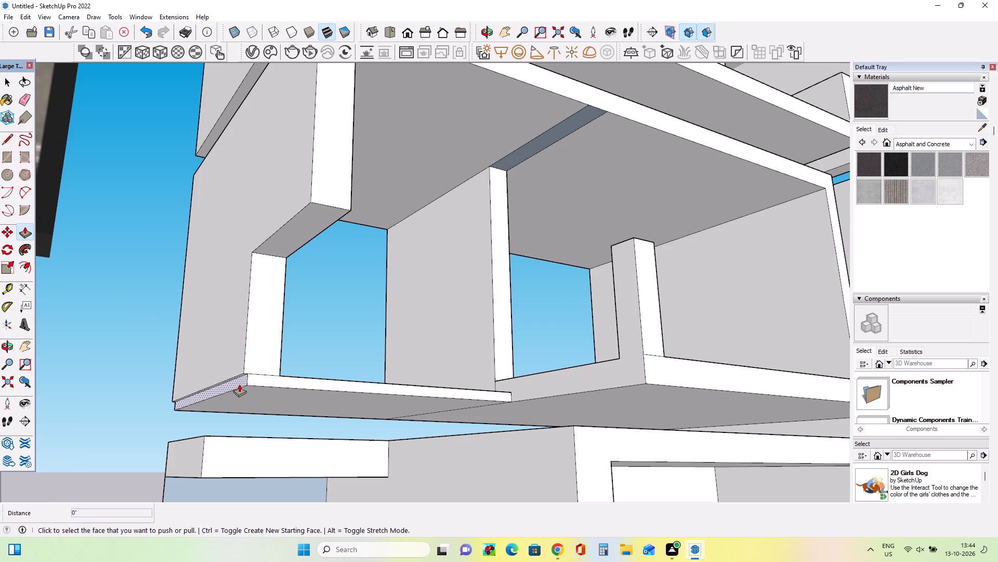
left_click(239, 384)
left_click(234, 364)
middle_click_drag(378, 377, 281, 449)
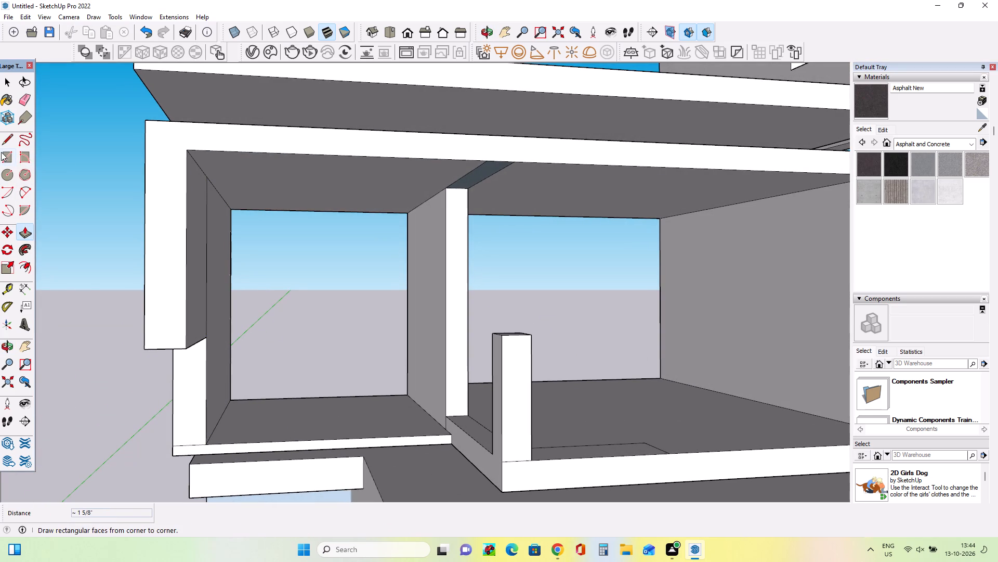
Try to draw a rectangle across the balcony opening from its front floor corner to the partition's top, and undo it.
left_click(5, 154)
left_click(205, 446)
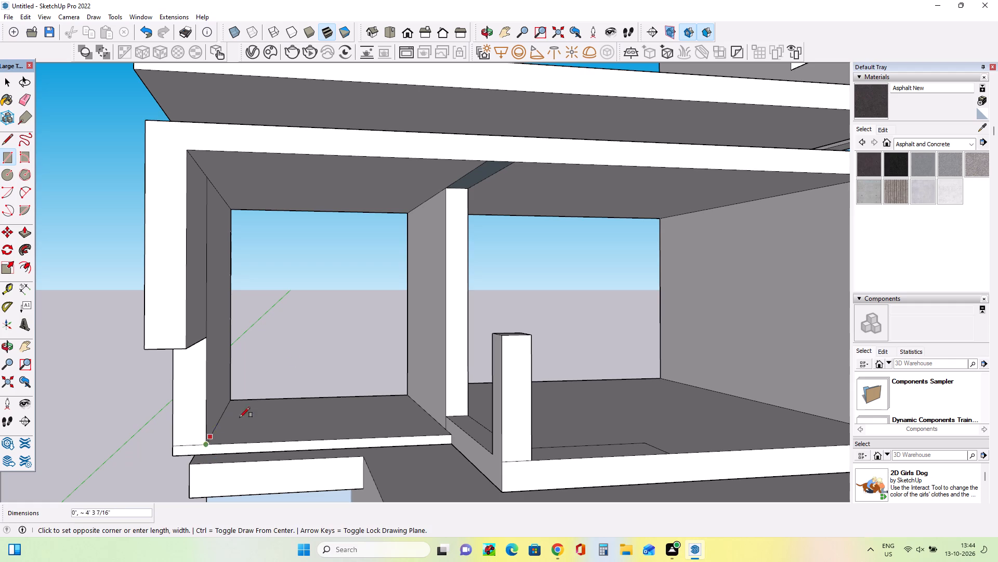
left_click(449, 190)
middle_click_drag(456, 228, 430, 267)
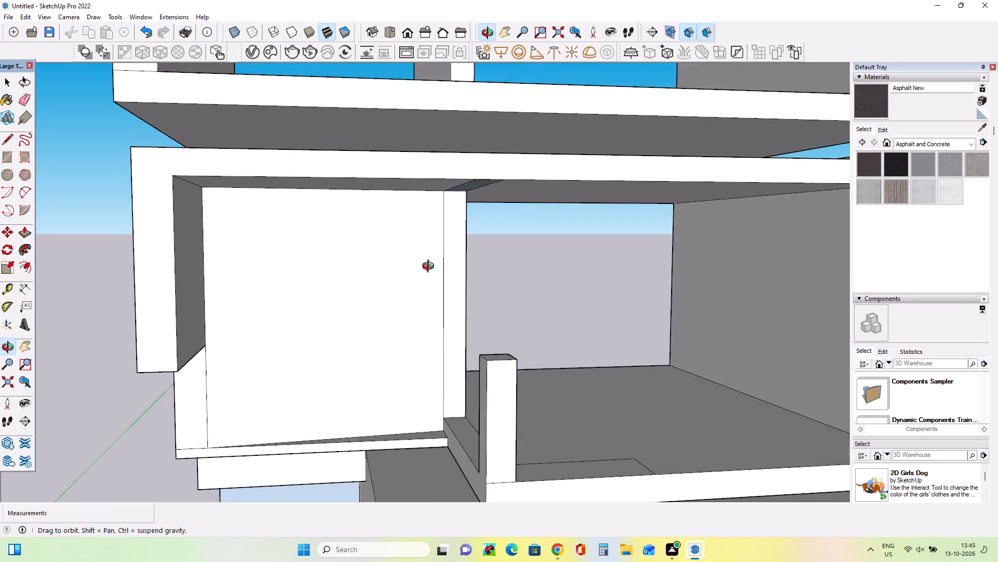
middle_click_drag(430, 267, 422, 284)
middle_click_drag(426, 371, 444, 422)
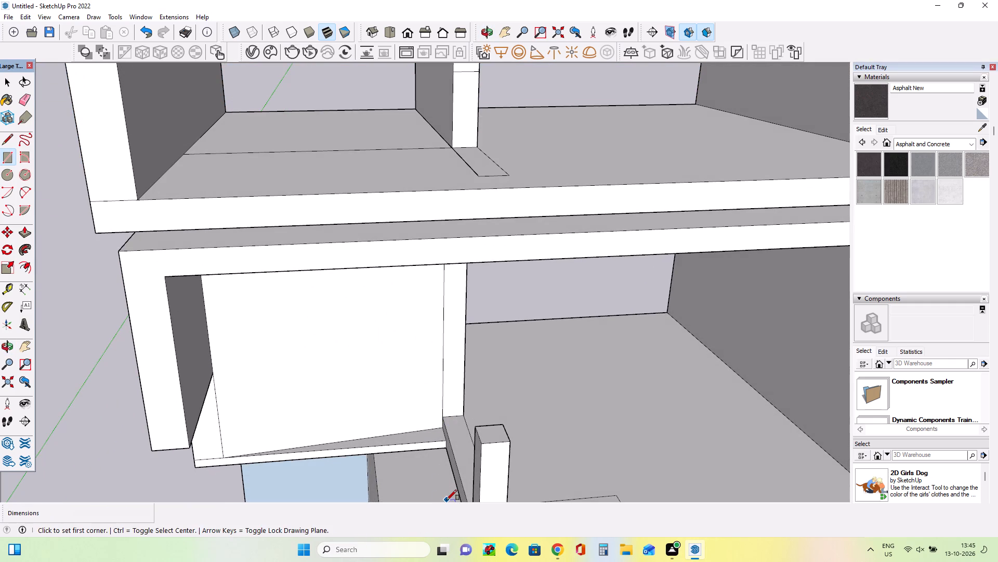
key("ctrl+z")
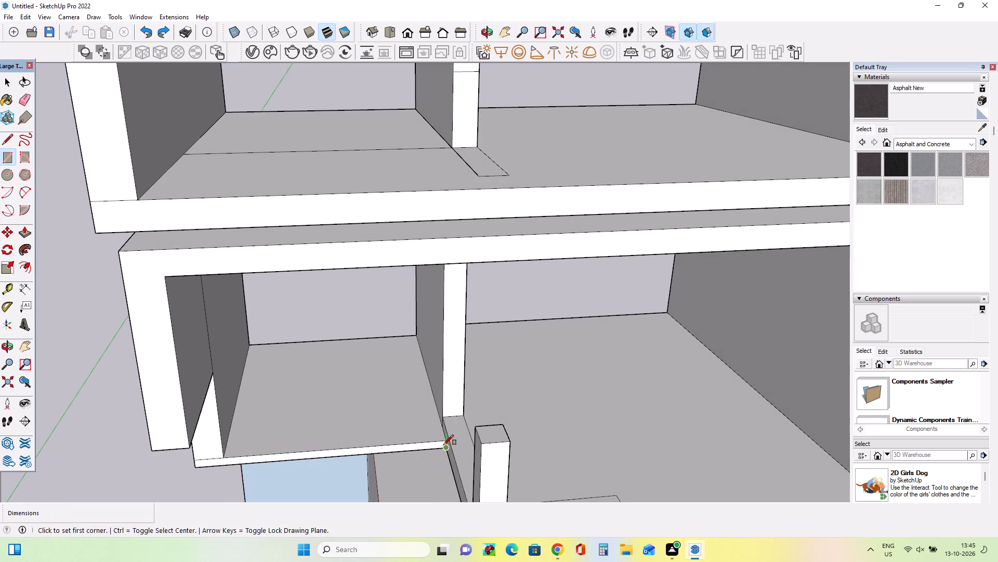
Draw a rectangle about 10' 4" by 9' 8" closing the balcony opening, from the partition-side floor corner to the opposite ceiling corner.
scroll(445, 444, "up", 8)
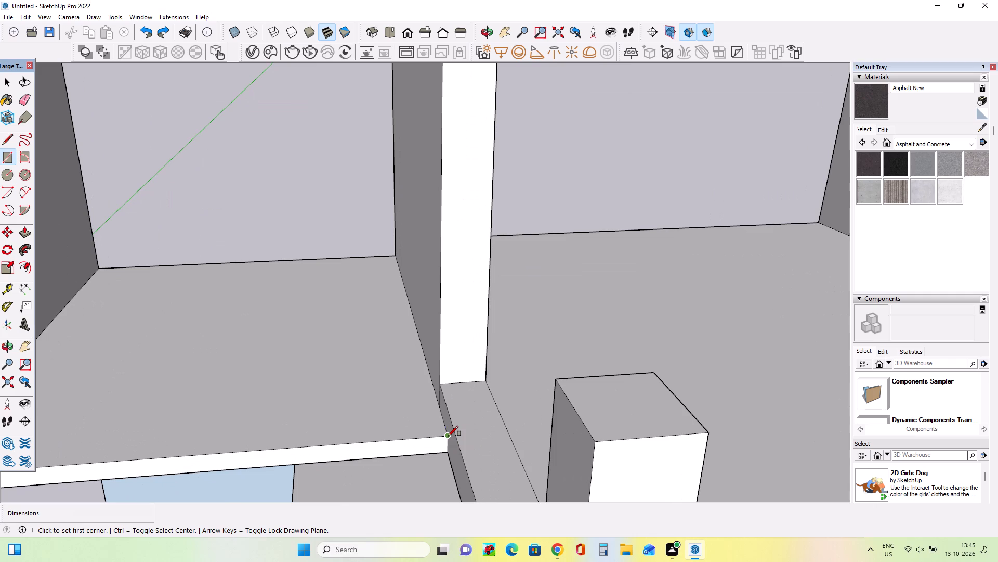
left_click(448, 436)
scroll(403, 320, "down", 8)
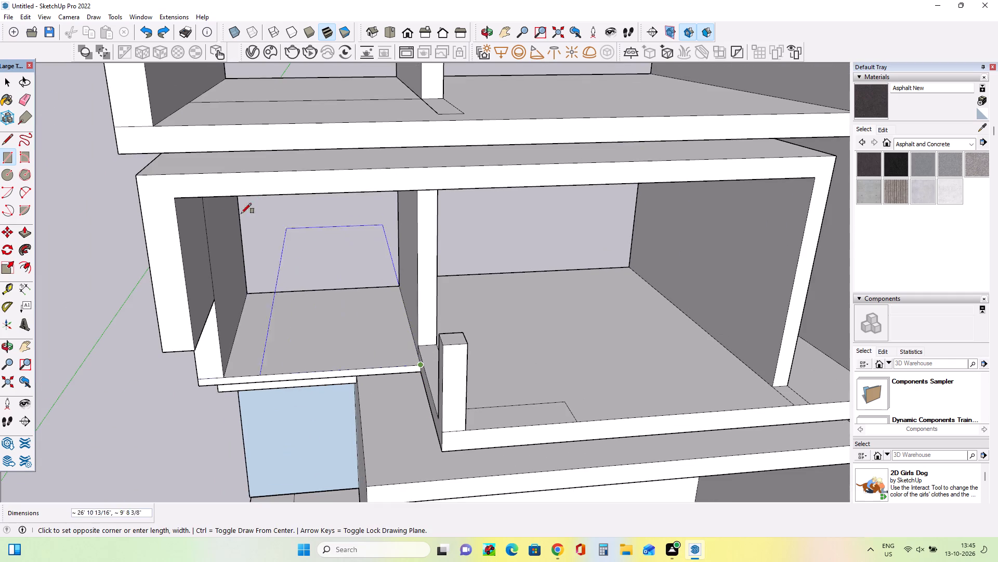
middle_click_drag(199, 182, 215, 127)
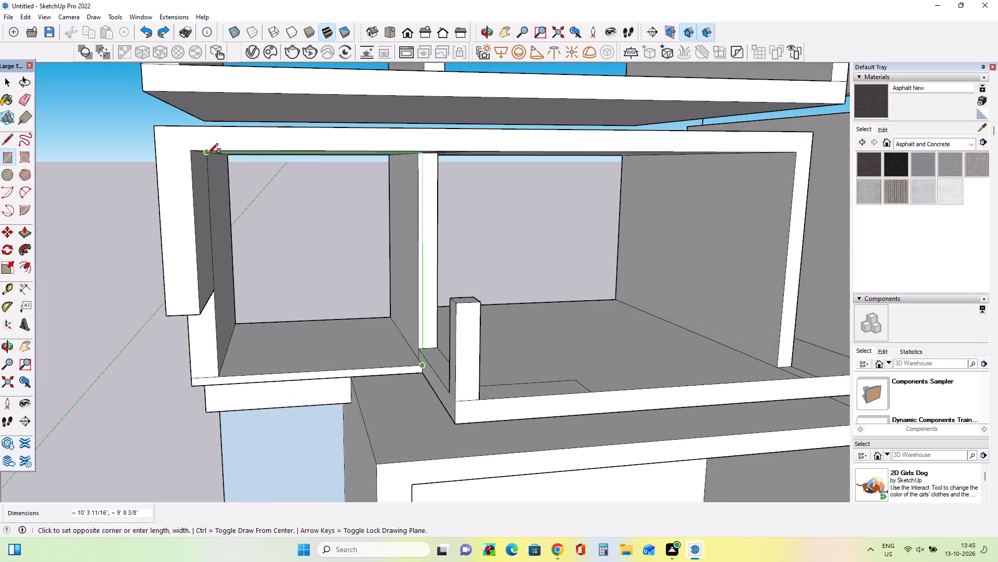
left_click(208, 154)
Push the new panel face back into the balcony opening in two pushes, the last one about 2' 8".
middle_click_drag(326, 260, 146, 329)
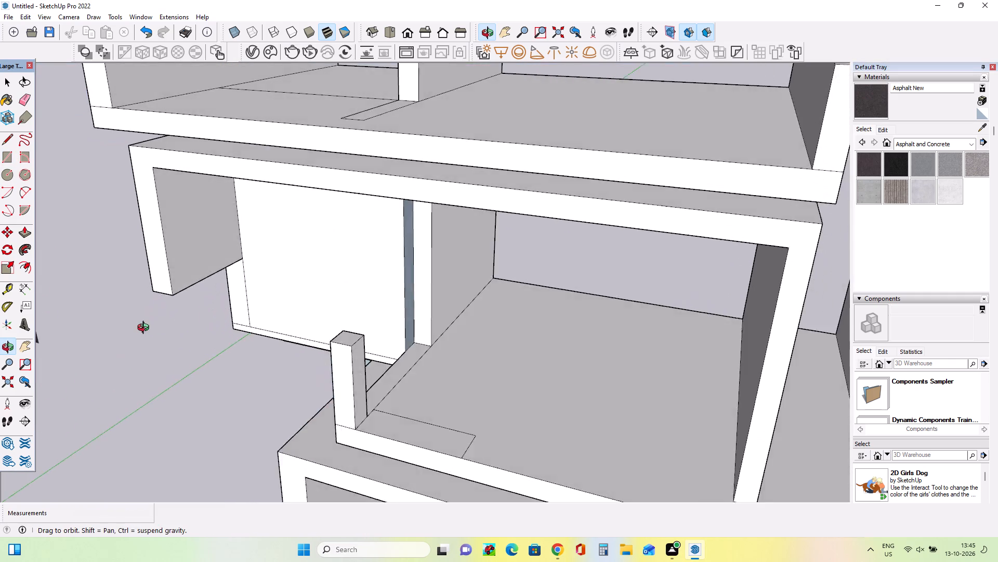
middle_click_drag(146, 329, 64, 352)
middle_click_drag(371, 339, 456, 312)
middle_click_drag(461, 311, 560, 305)
left_click(22, 230)
left_click(343, 289)
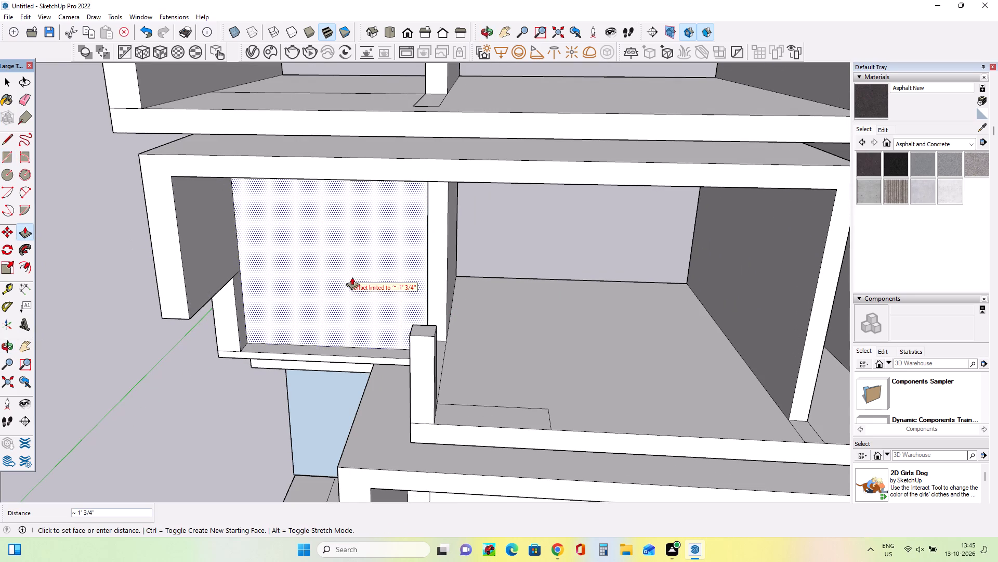
left_click(359, 262)
left_click(358, 272)
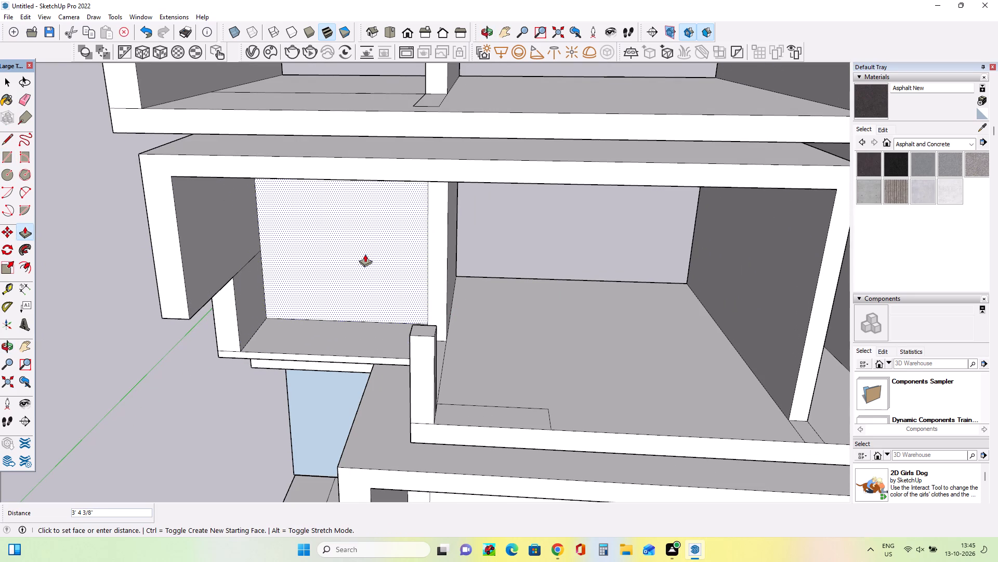
left_click(366, 255)
Draw a rectangle closing the rear of the same opening, from the partition's floor corner to the opposite upper corner.
middle_click_drag(396, 322, 478, 272)
middle_click(478, 272)
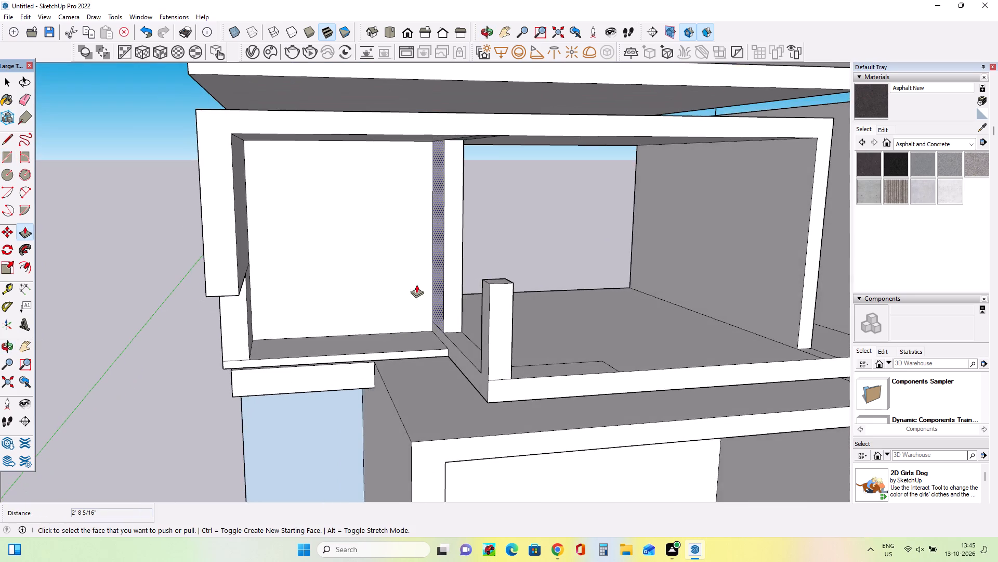
scroll(383, 264, "up", 7)
middle_click_drag(506, 287, 611, 298)
scroll(654, 313, "down", 3)
scroll(575, 312, "down", 5)
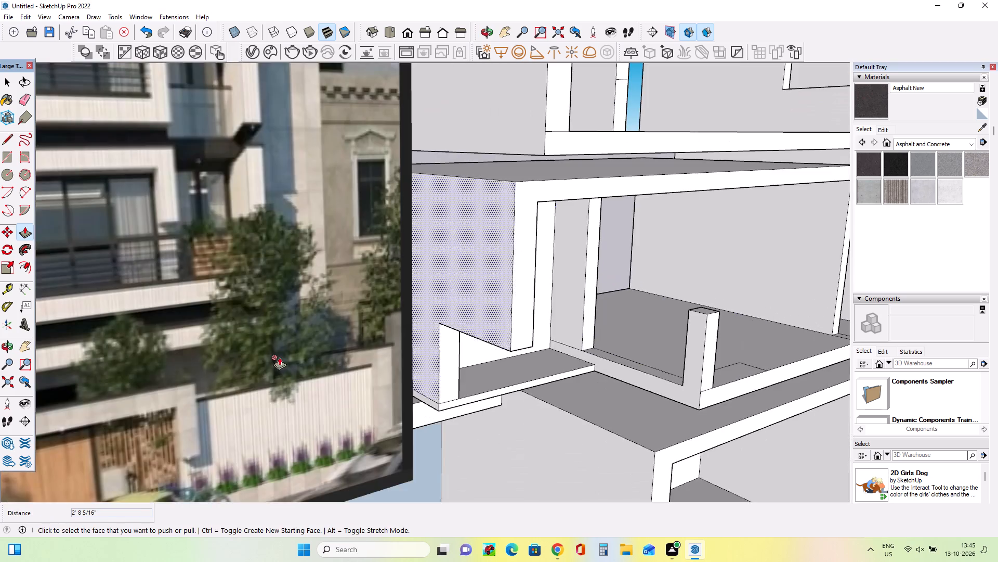
middle_click_drag(311, 336, 910, 340)
middle_click_drag(353, 275, 384, 273)
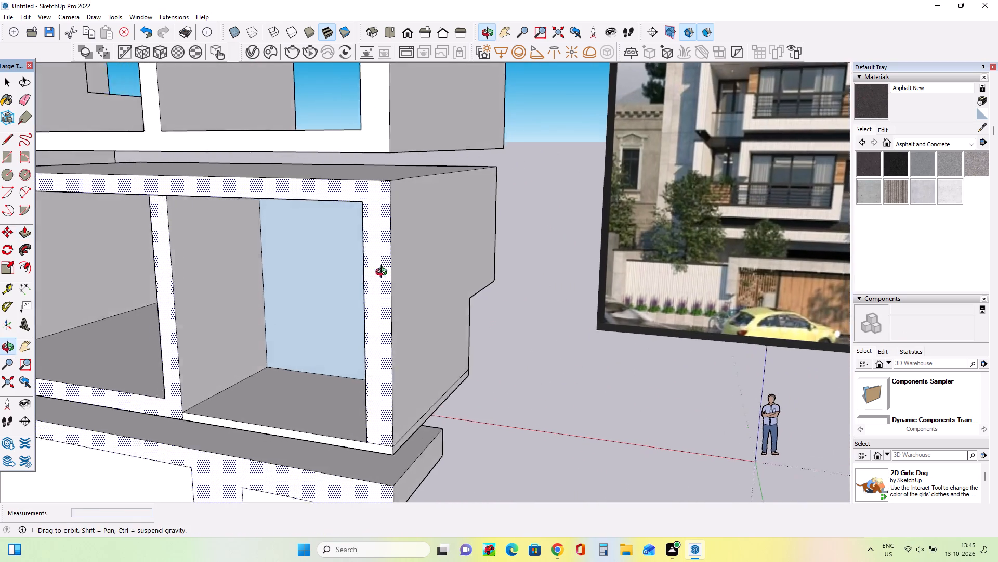
middle_click_drag(384, 273, 388, 271)
left_click(6, 159)
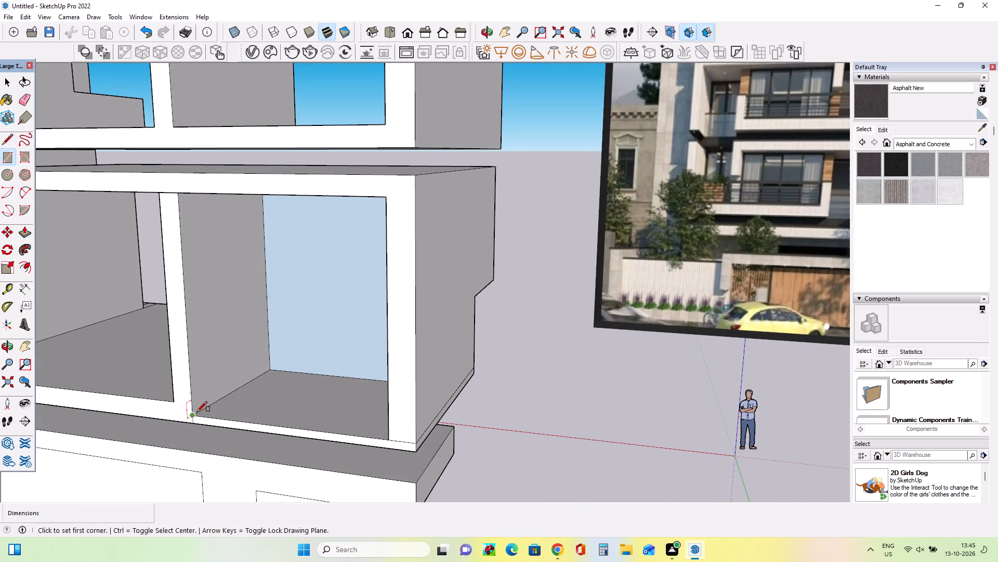
left_click(197, 412)
left_click(387, 198)
Draw a thin strip rectangle about 9' 8 3/8" by 2 1/8" along the front edge of the balcony opening's floor.
middle_click_drag(342, 363, 245, 379)
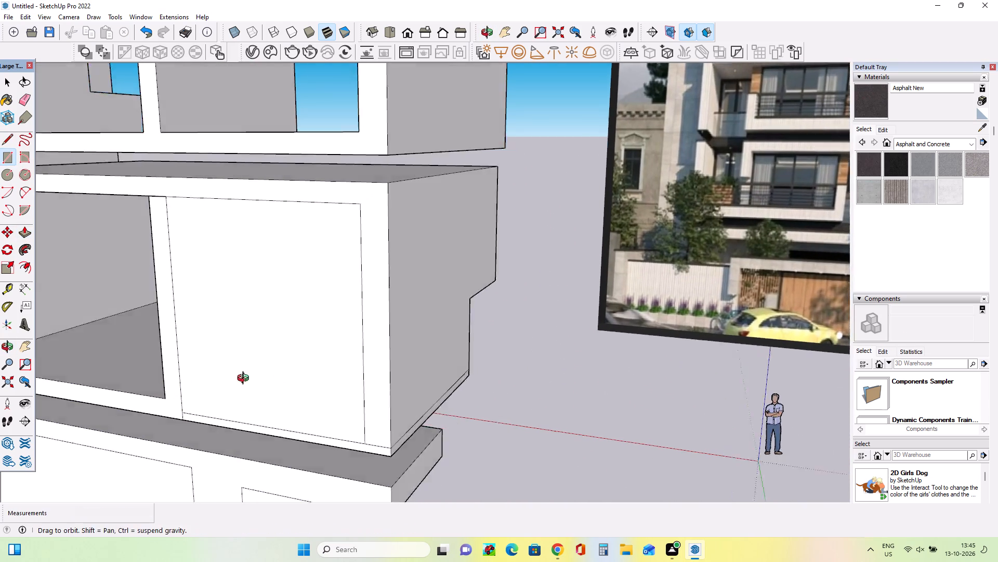
middle_click_drag(245, 379, 0, 388)
middle_click_drag(389, 304, 1, 300)
middle_click_drag(400, 296, 364, 318)
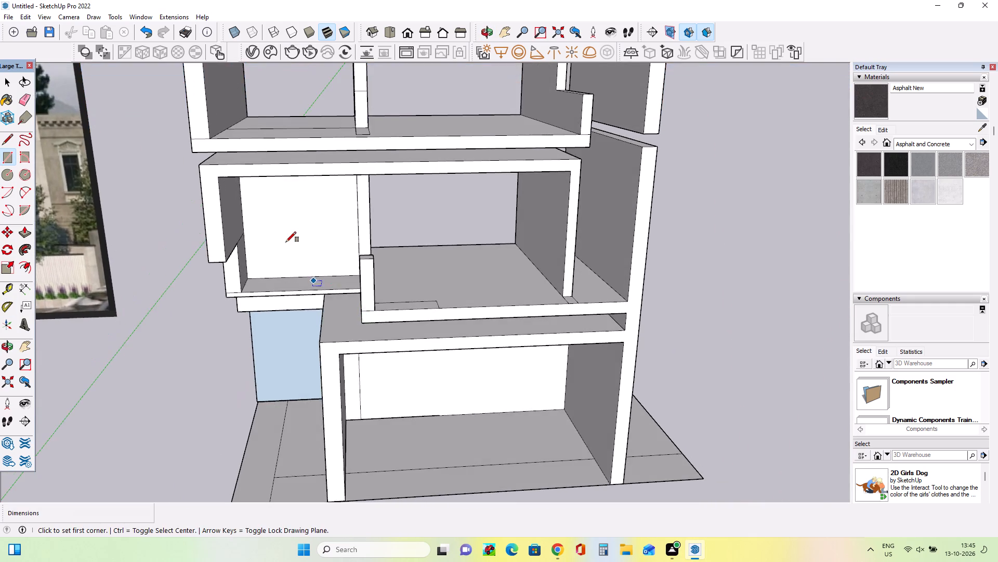
scroll(286, 241, "up", 9)
middle_click_drag(327, 287, 334, 280)
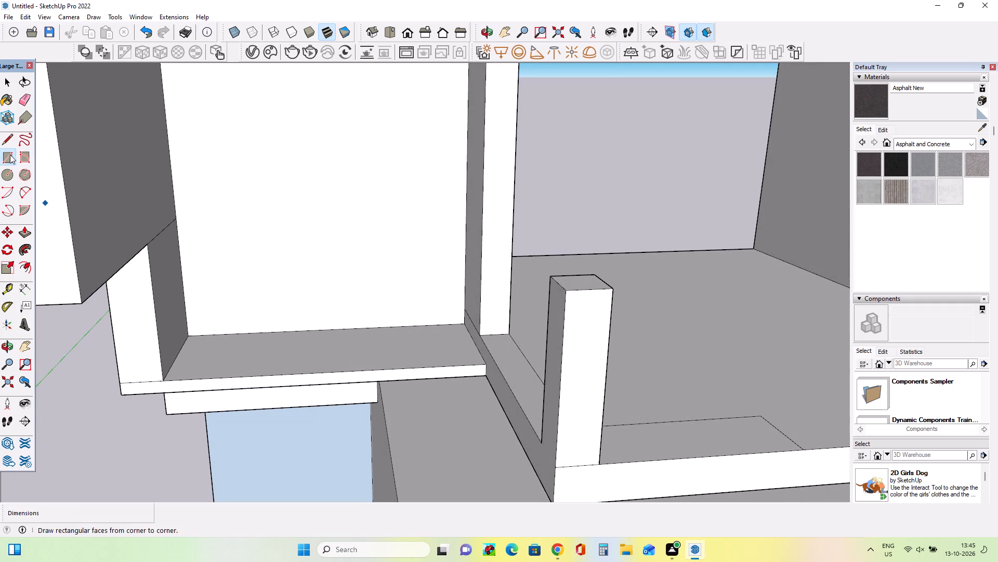
left_click(8, 156)
middle_click_drag(244, 415, 251, 449)
scroll(166, 390, "up", 4)
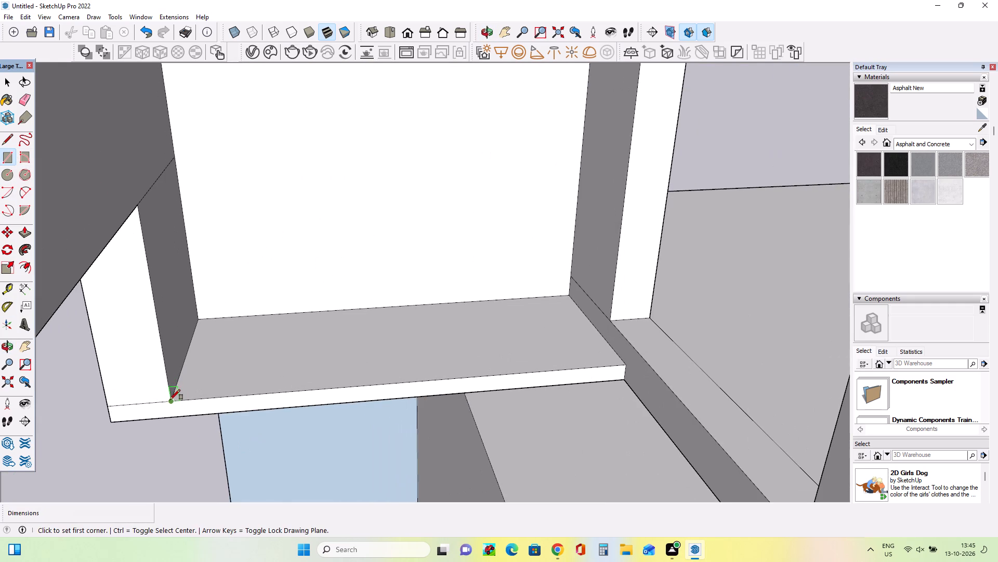
left_click_drag(170, 401, 175, 401)
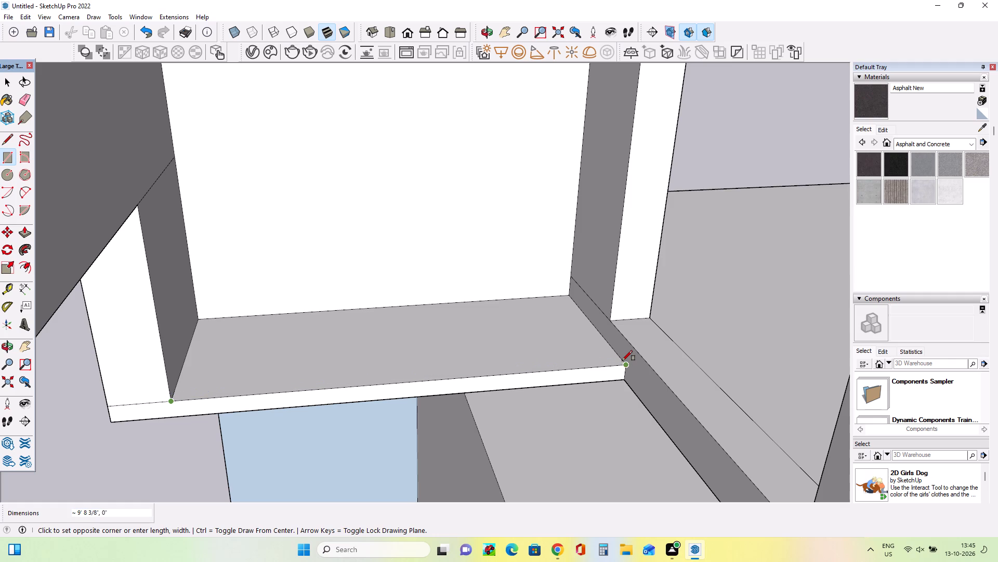
scroll(623, 360, "up", 4)
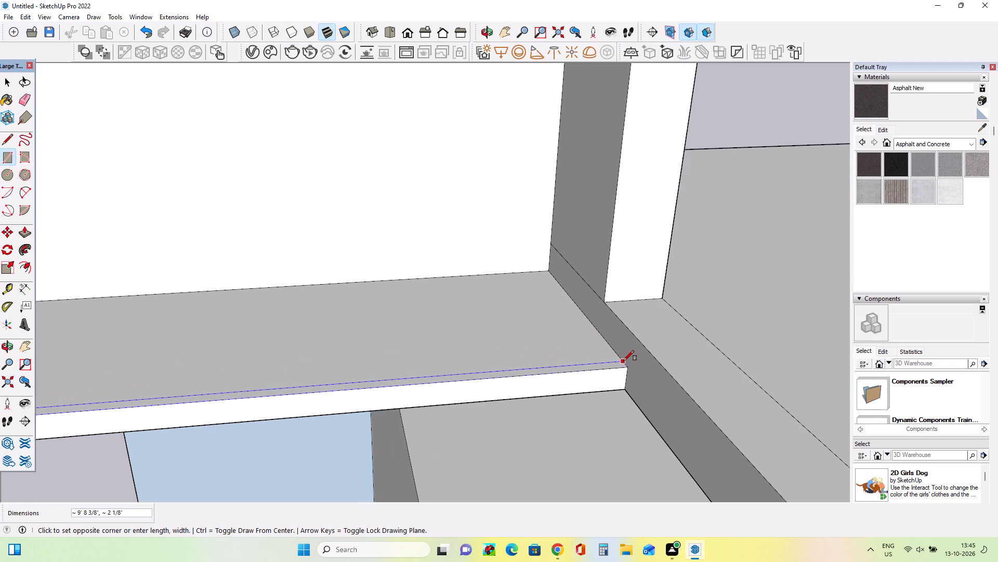
left_click(624, 361)
Offset the recessed panel's outline inward about 2 1/2" to form a window frame border.
scroll(610, 365, "down", 8)
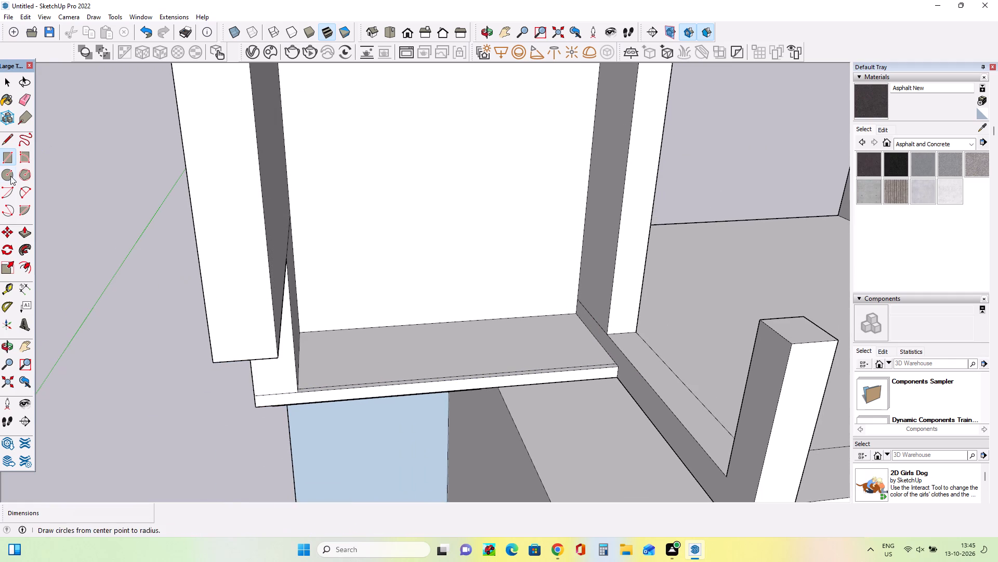
left_click(25, 270)
scroll(177, 290, "down", 4)
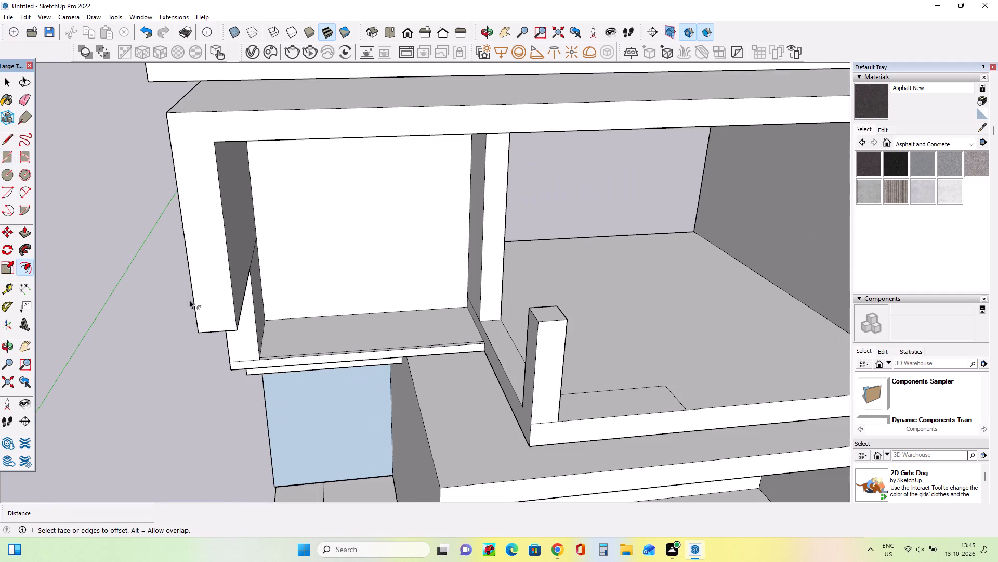
middle_click_drag(377, 245, 379, 171)
left_click(380, 171)
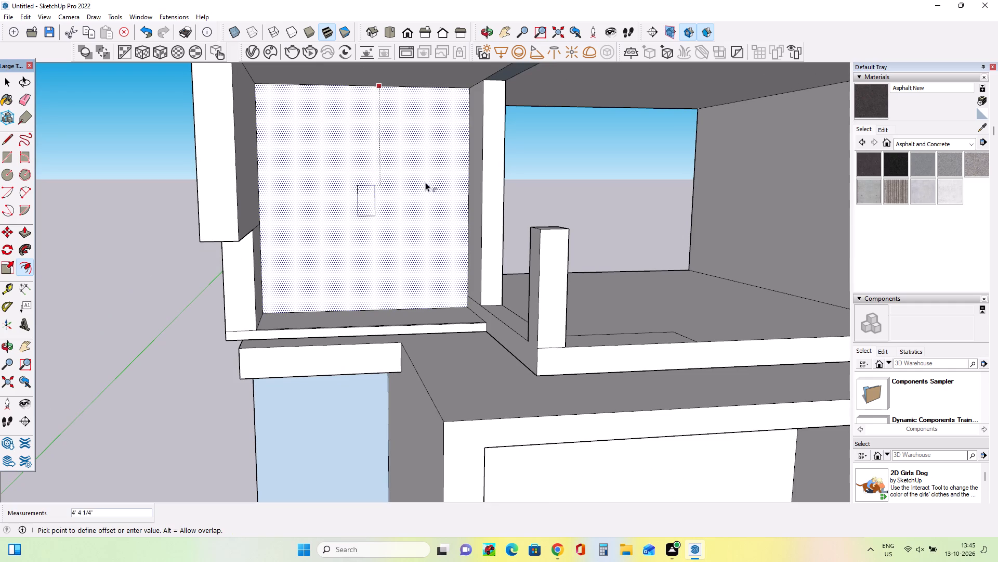
left_click(468, 93)
Draw a full-height mullion strip, about 2" by 9' 10 3/4", inside the window frame toward the outer side wall.
middle_click_drag(413, 247, 411, 256)
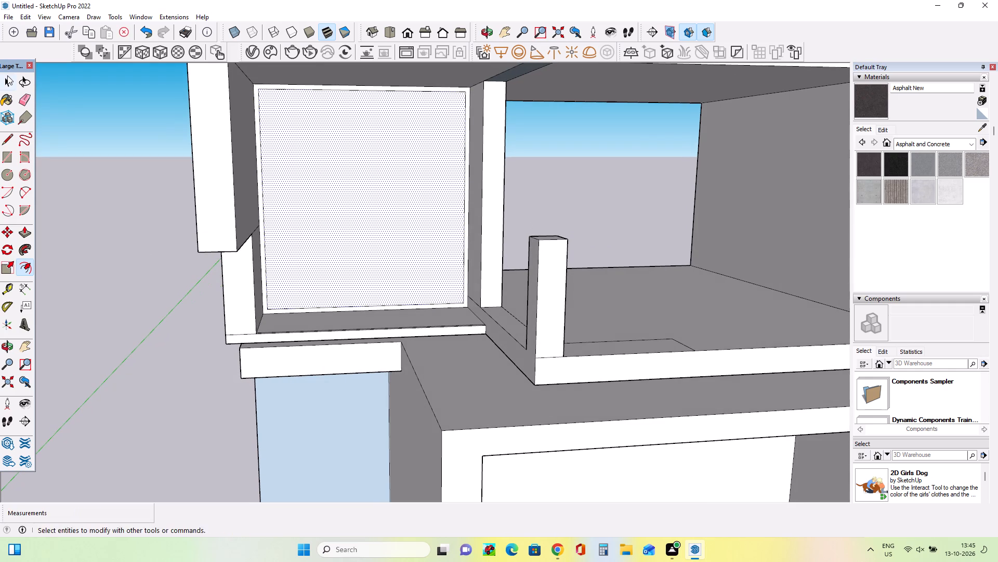
left_click(9, 155)
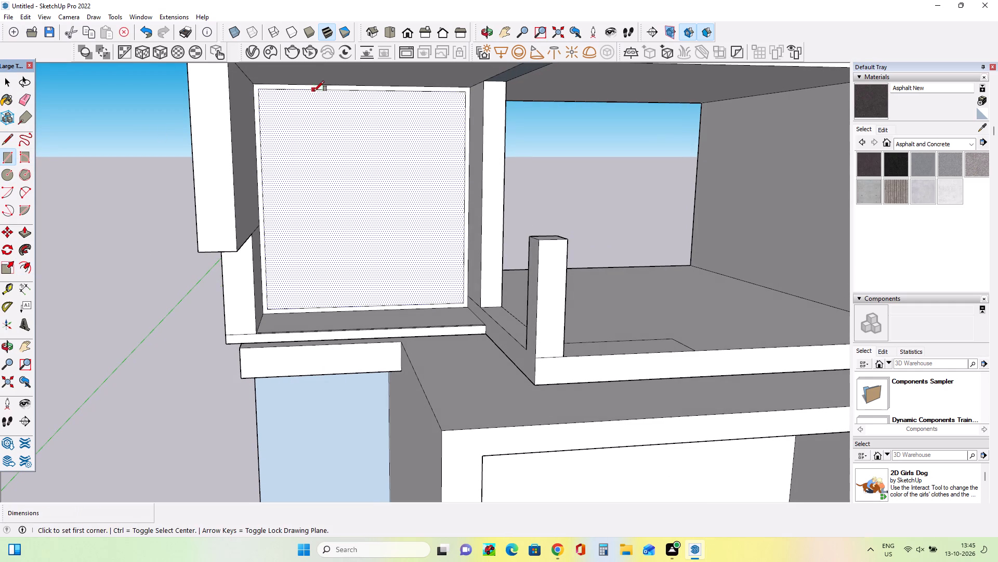
left_click(305, 91)
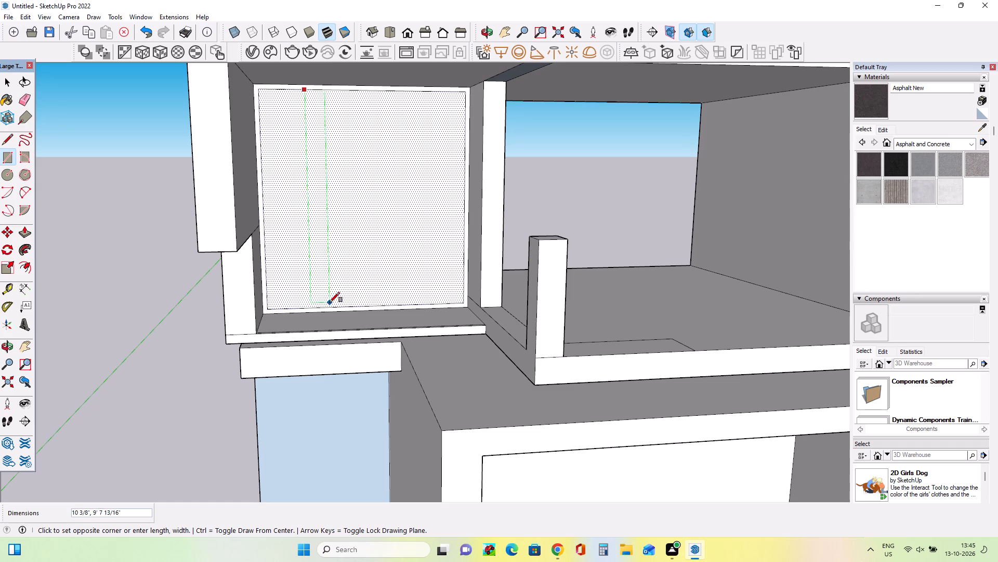
scroll(326, 308, "up", 7)
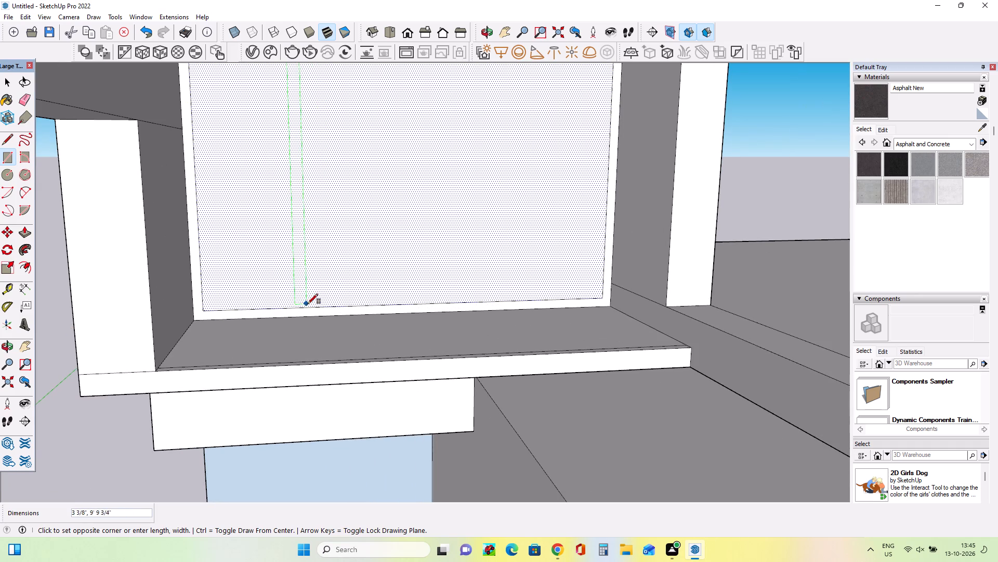
left_click(303, 309)
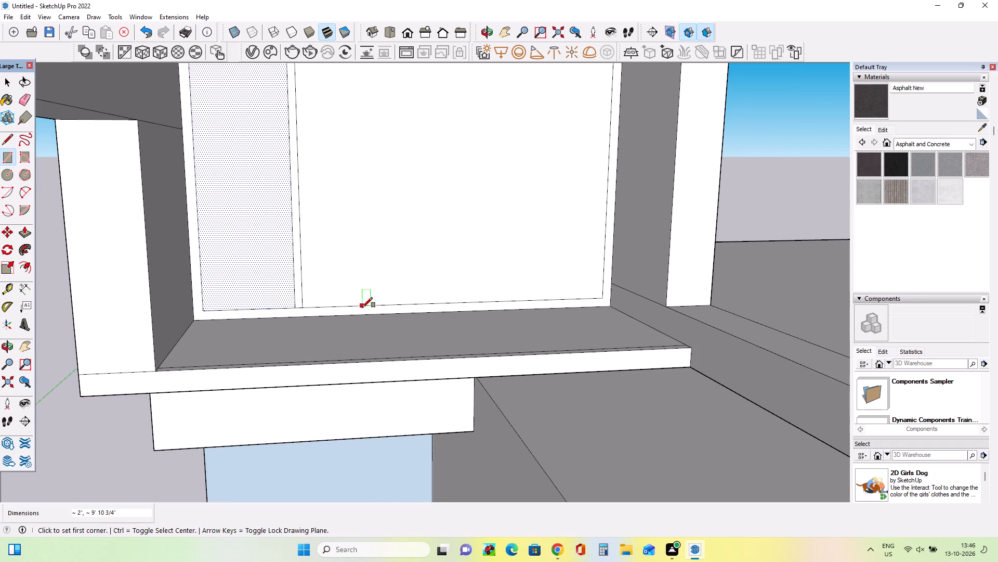
Draw a second narrow mullion rectangle between the frame's lower and upper inner edges, near the middle of the window panel.
left_click(387, 304)
scroll(378, 297, "down", 4)
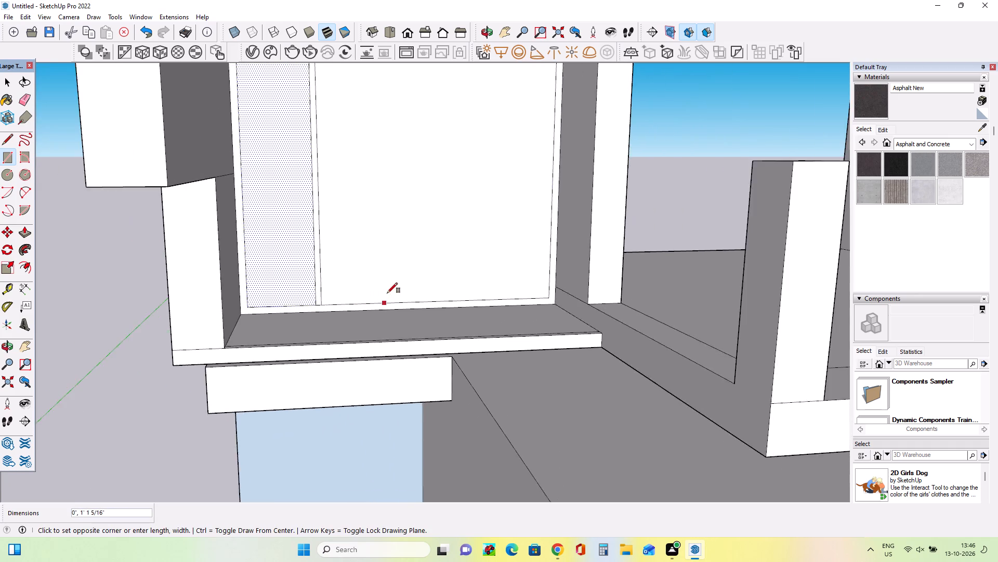
scroll(387, 293, "down", 6)
scroll(398, 129, "up", 8)
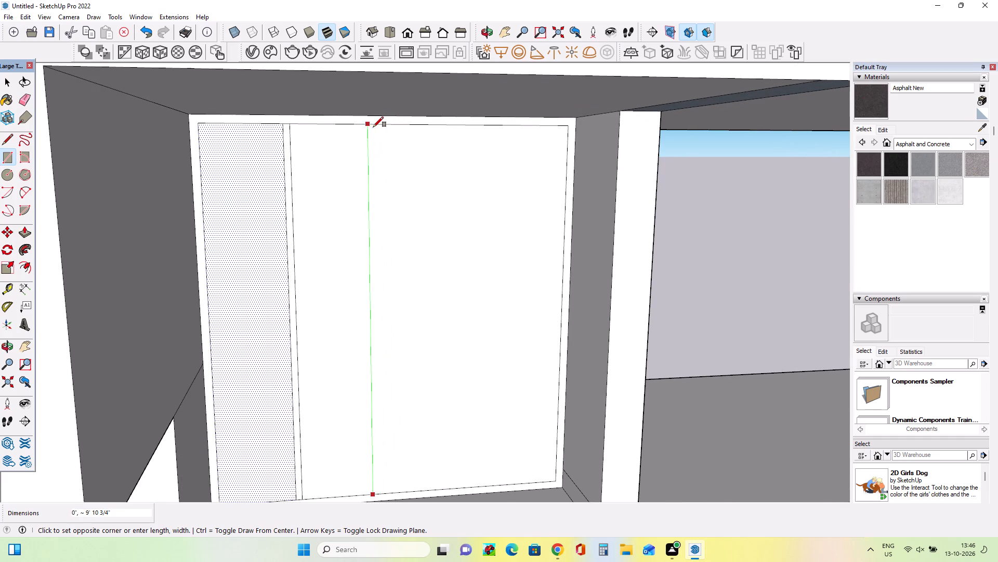
left_click(375, 127)
scroll(386, 174, "down", 8)
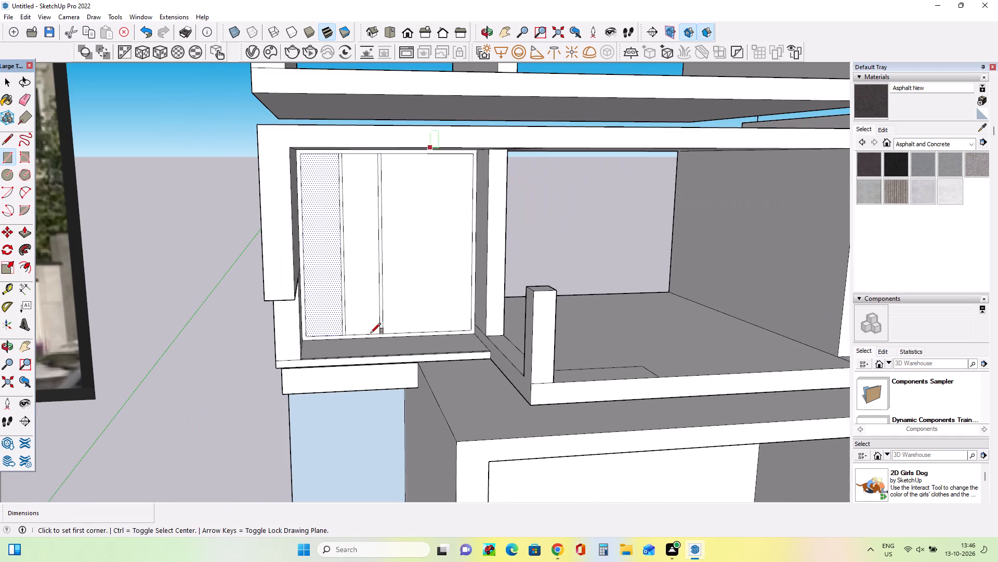
Examine the balcony windows in the facade reference image and compare them with the modelled floors.
middle_click_drag(371, 346, 375, 362)
scroll(374, 345, "down", 5)
middle_click_drag(373, 341, 373, 316)
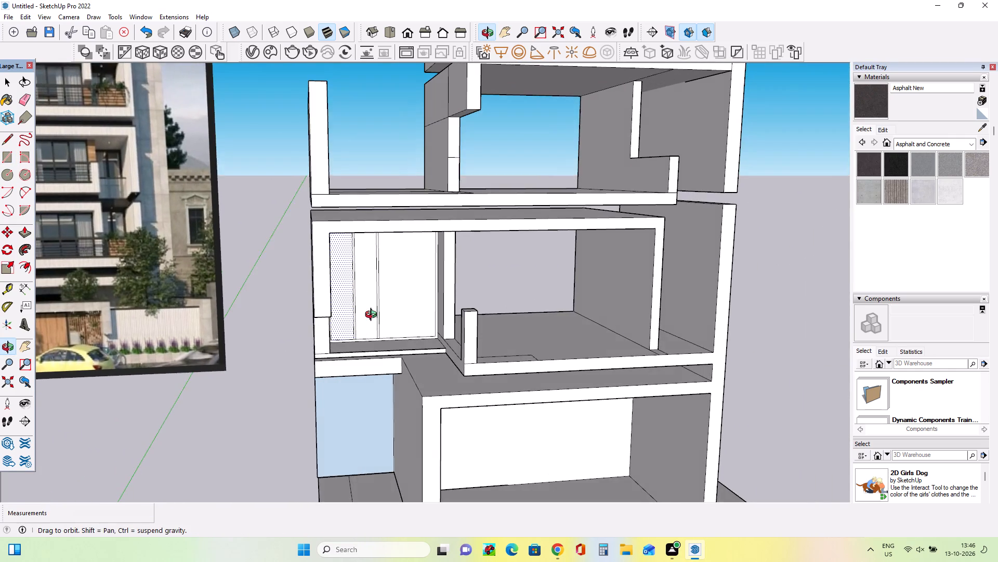
middle_click_drag(373, 316, 383, 315)
scroll(23, 286, "down", 4)
scroll(141, 257, "down", 5)
scroll(216, 246, "down", 4)
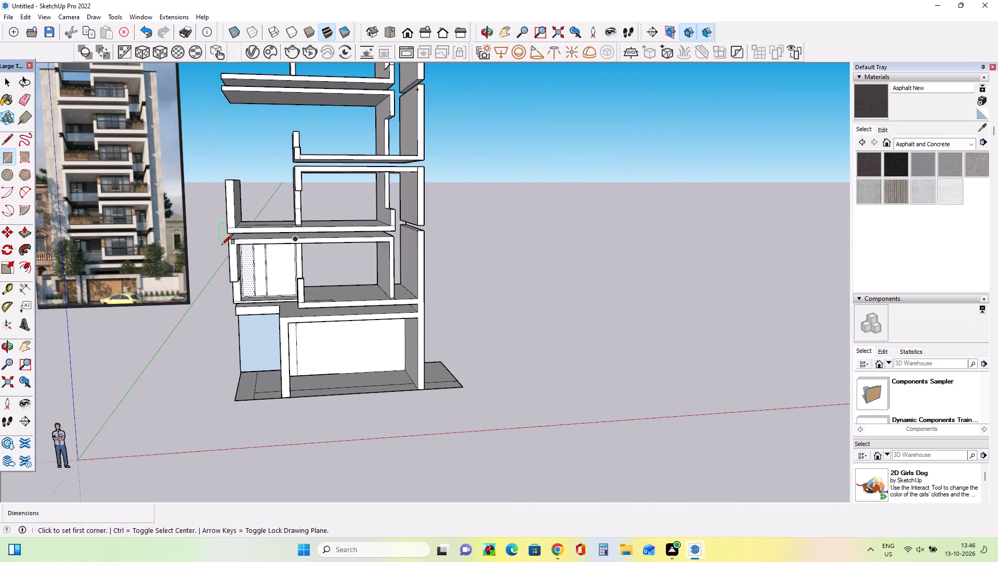
scroll(222, 245, "down", 5)
scroll(80, 249, "up", 15)
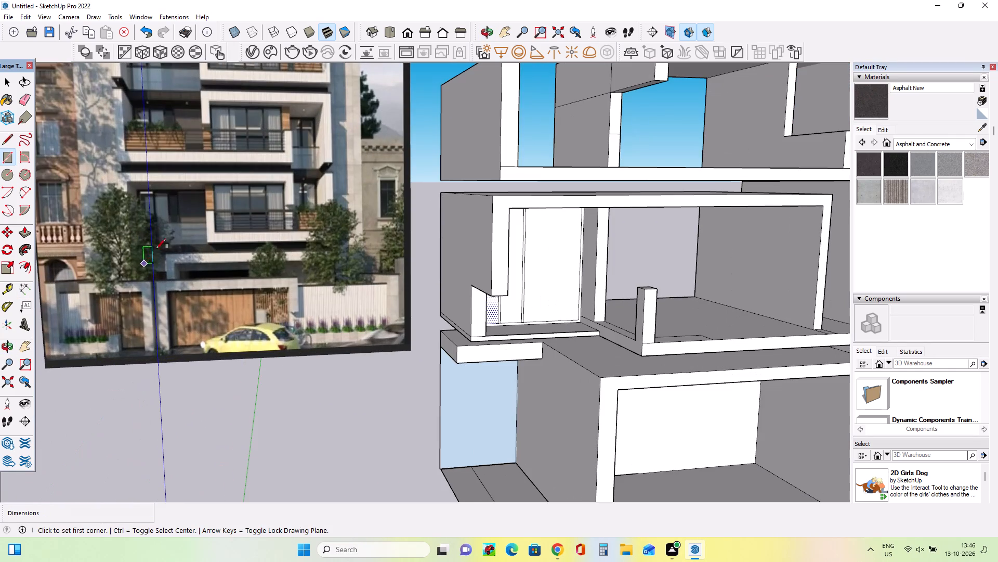
middle_click_drag(174, 238, 178, 250)
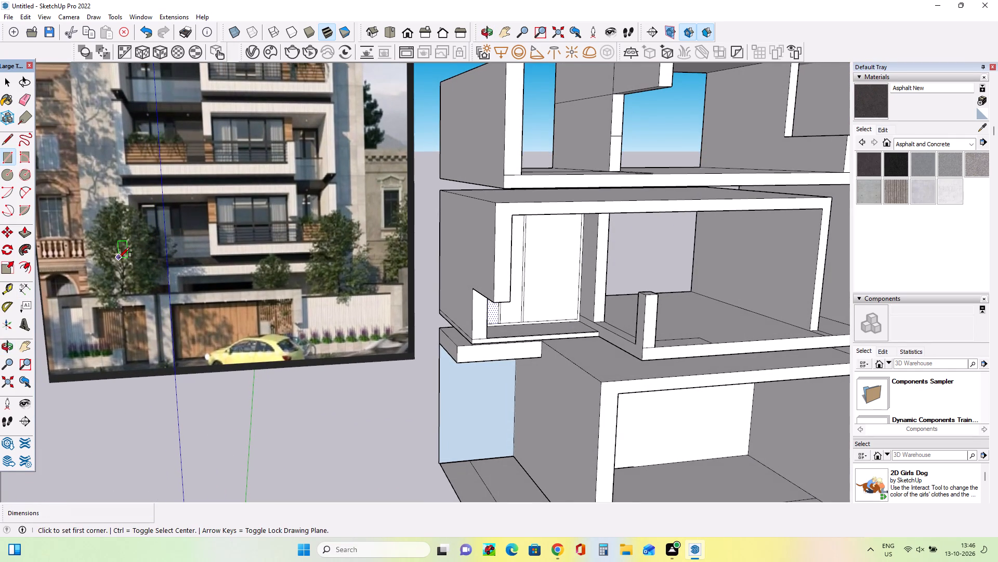
scroll(119, 258, "down", 3)
scroll(148, 72, "up", 5)
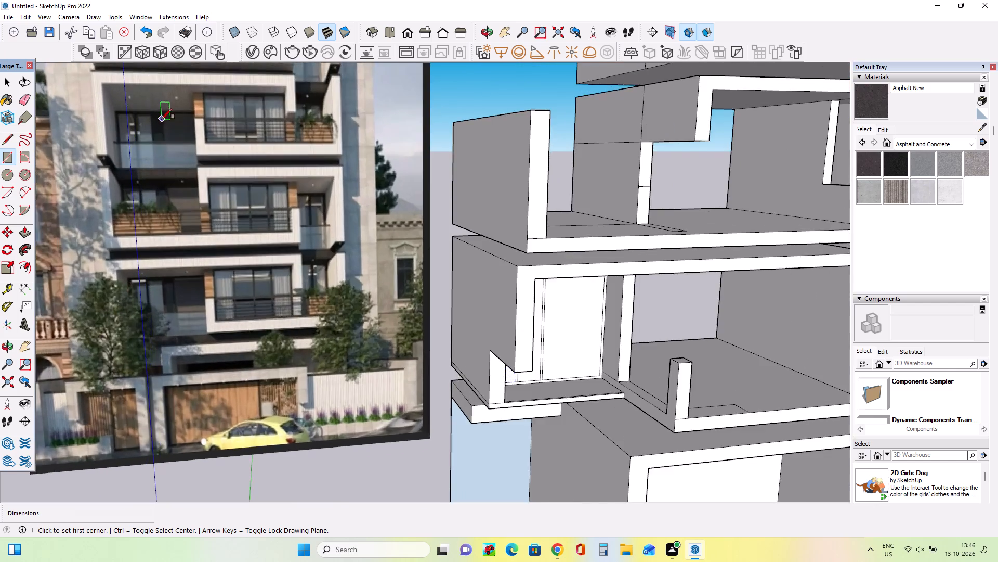
scroll(162, 119, "up", 6)
scroll(193, 211, "up", 4)
scroll(193, 211, "down", 3)
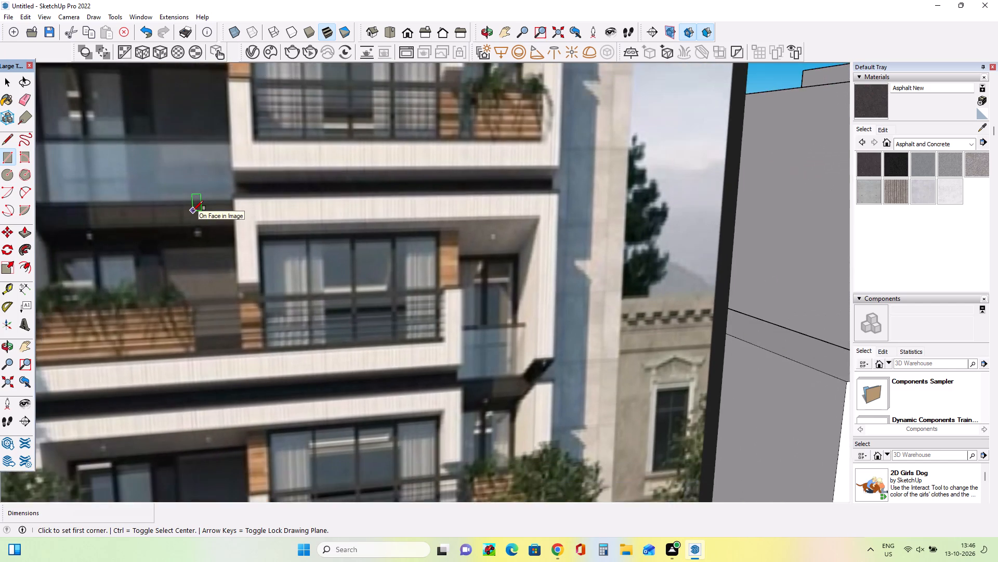
scroll(193, 211, "down", 18)
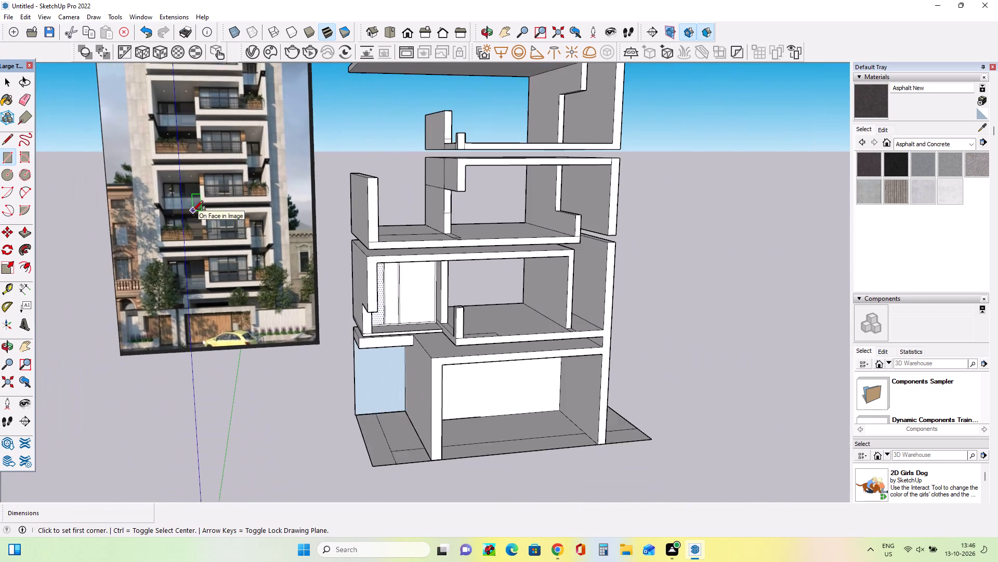
scroll(193, 211, "down", 5)
Draw a vertical line about 9' 10 3/4" long splitting the window section between the second mullion and the partition.
middle_click_drag(360, 247, 350, 224)
scroll(335, 248, "up", 7)
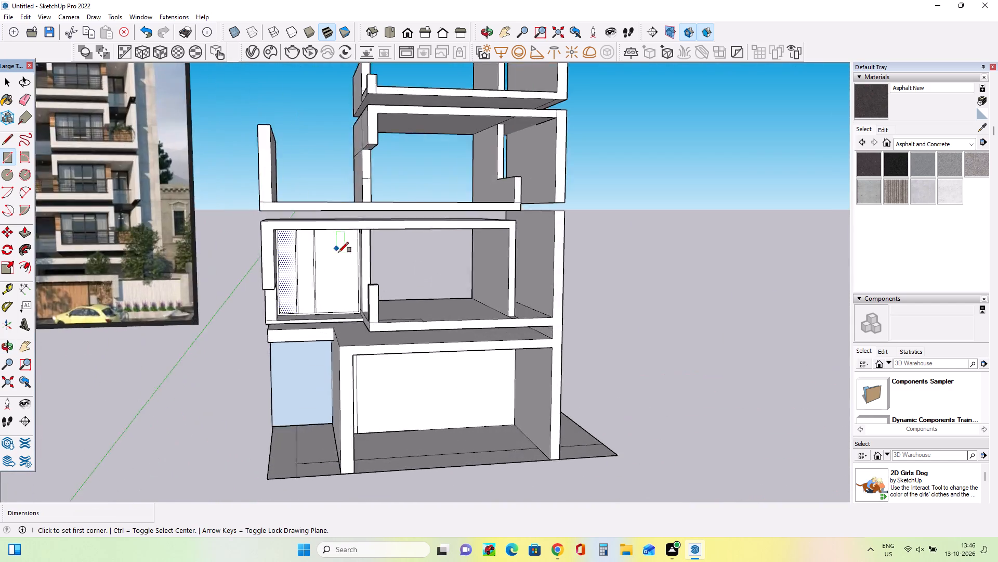
scroll(338, 252, "up", 4)
left_click(6, 142)
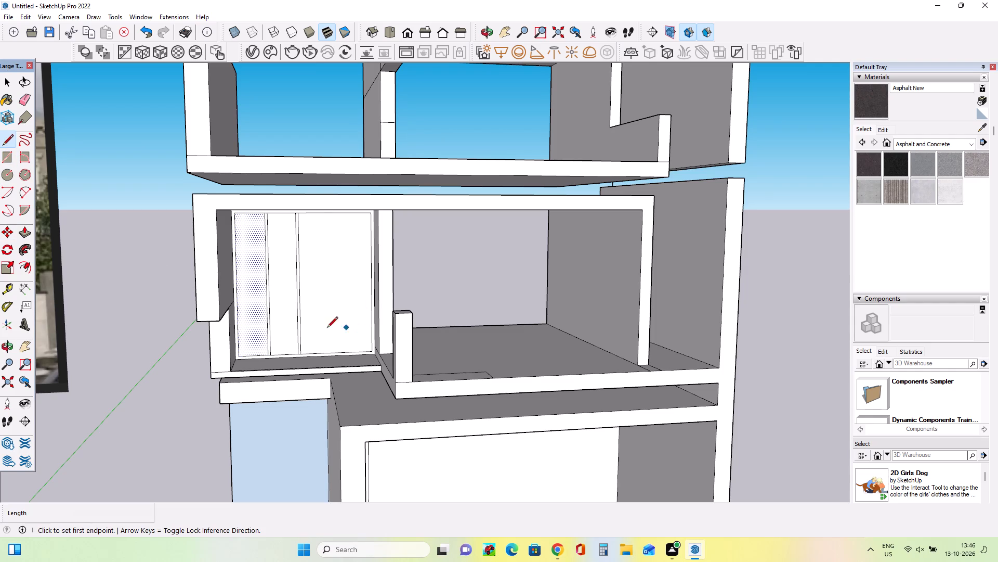
left_click(326, 353)
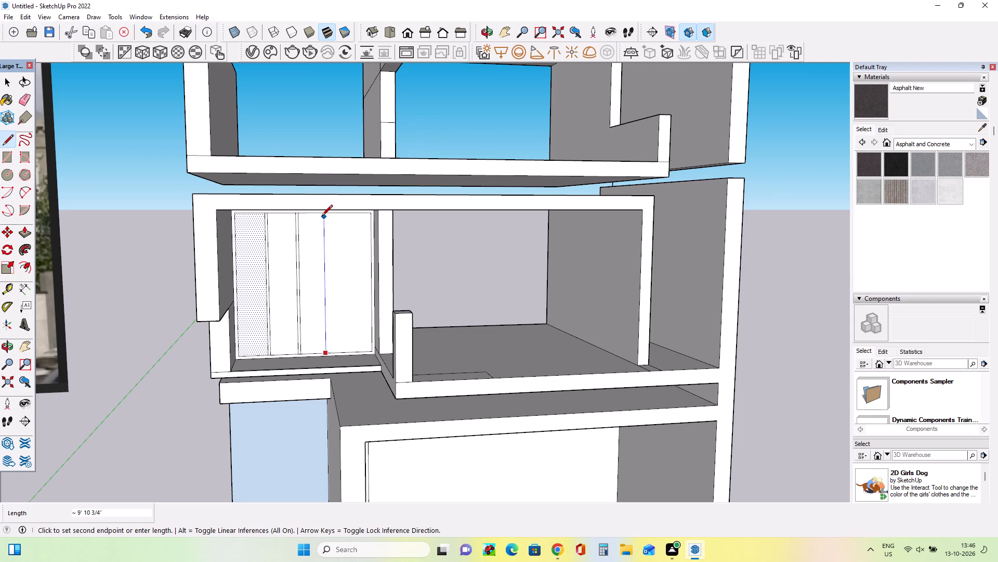
left_click(322, 215)
right_click(322, 215)
middle_click_drag(339, 260, 417, 227)
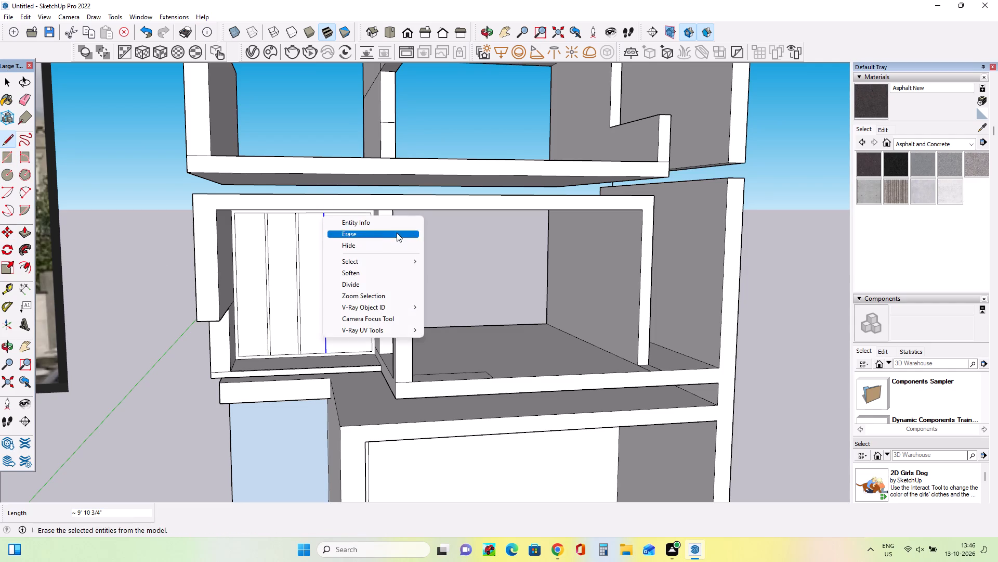
left_click(74, 165)
middle_click_drag(234, 291, 260, 274)
middle_click(257, 275)
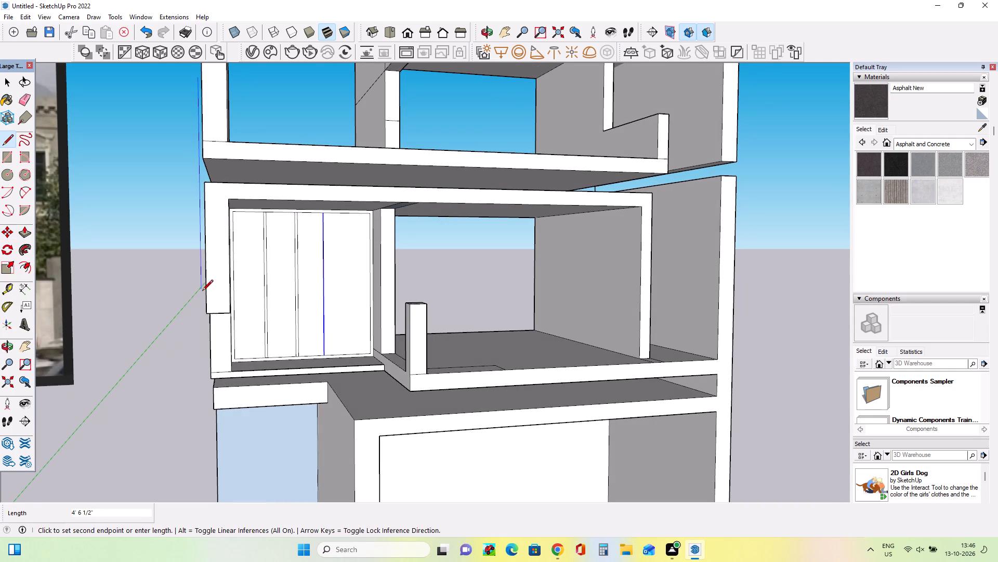
key("space")
middle_click_drag(162, 310, 165, 317)
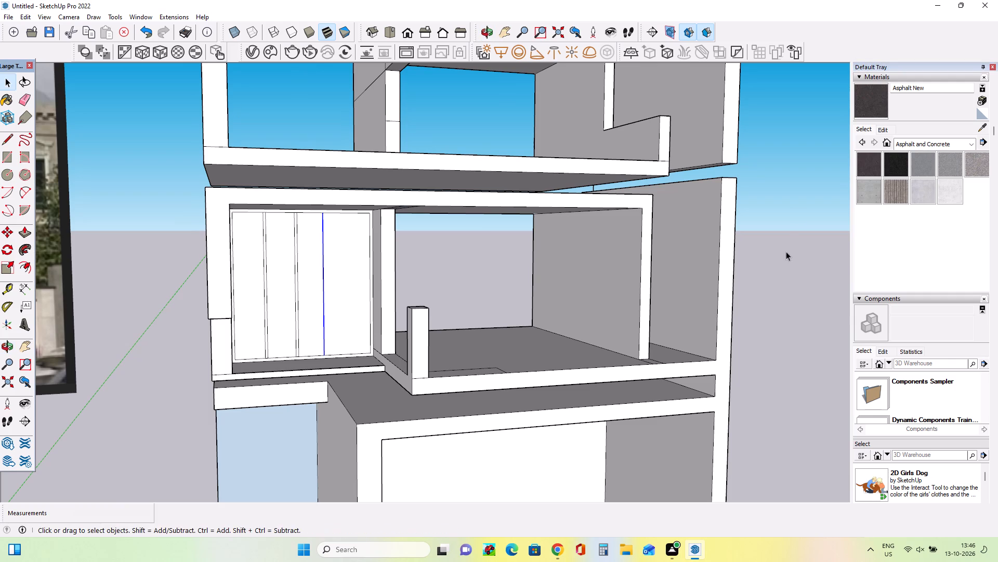
Paint the window frame, both mullions and the narrow section beside the second mullion with Asphalt New.
left_click(869, 165)
scroll(368, 322, "up", 7)
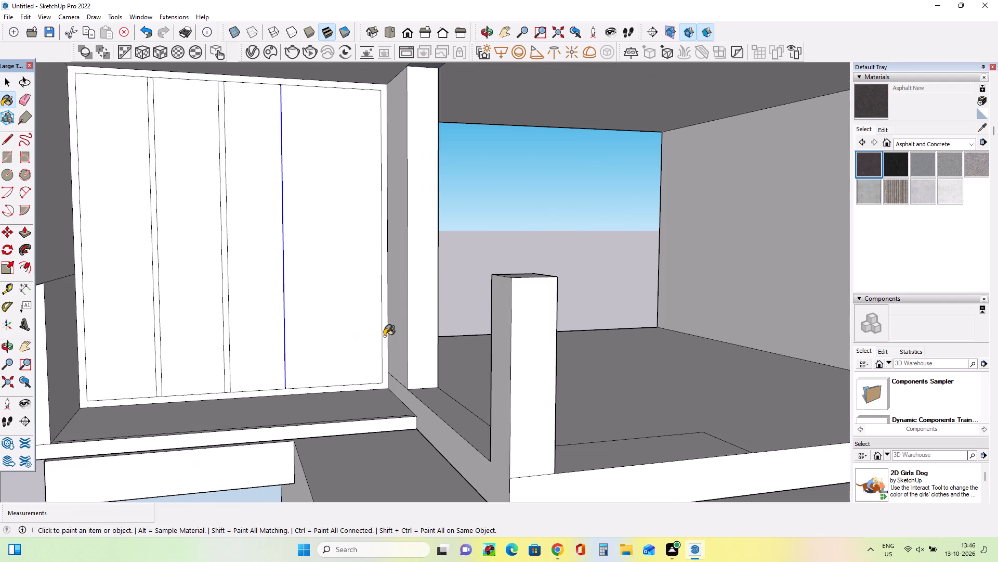
left_click(384, 336)
left_click(224, 325)
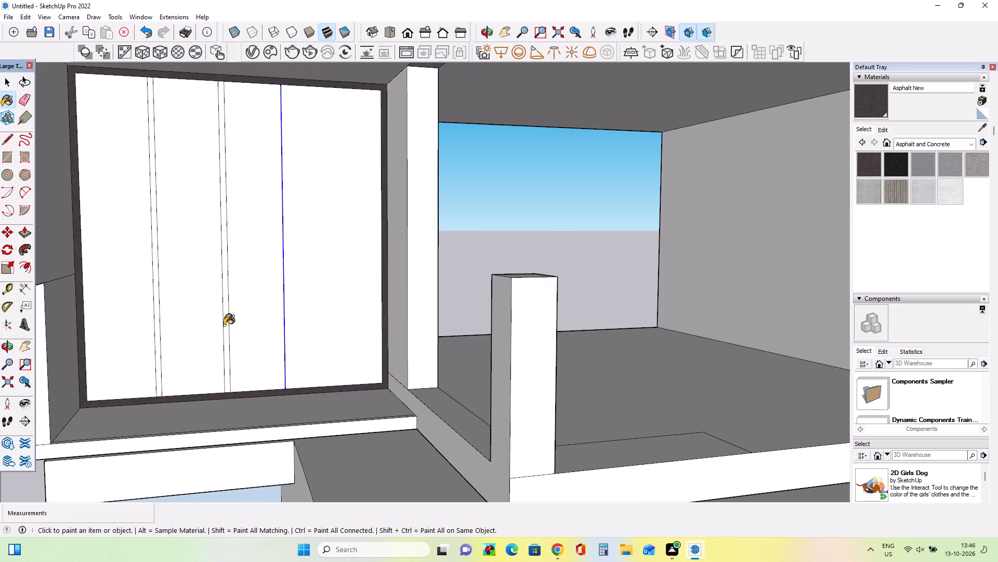
left_click(225, 318)
left_click(243, 311)
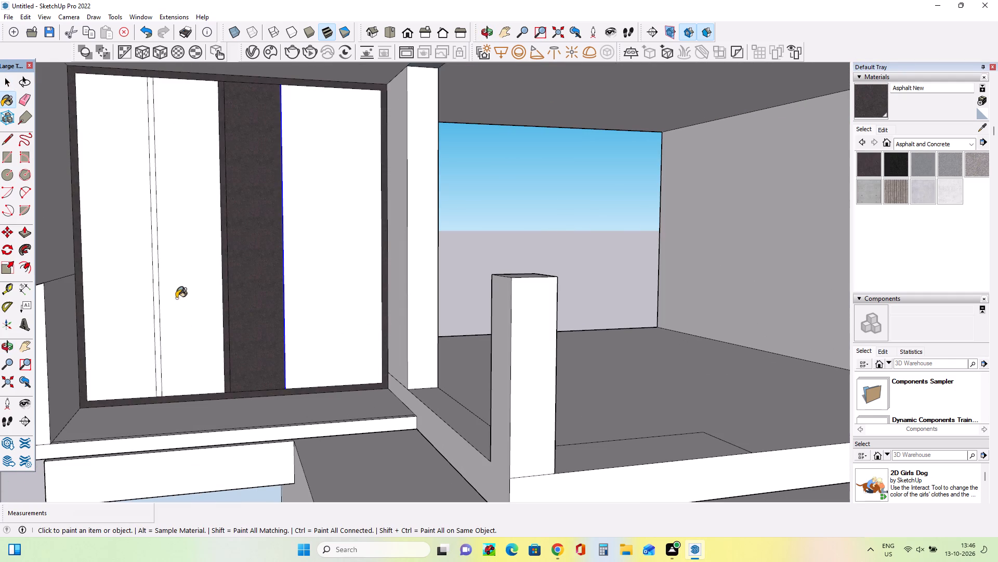
left_click(156, 275)
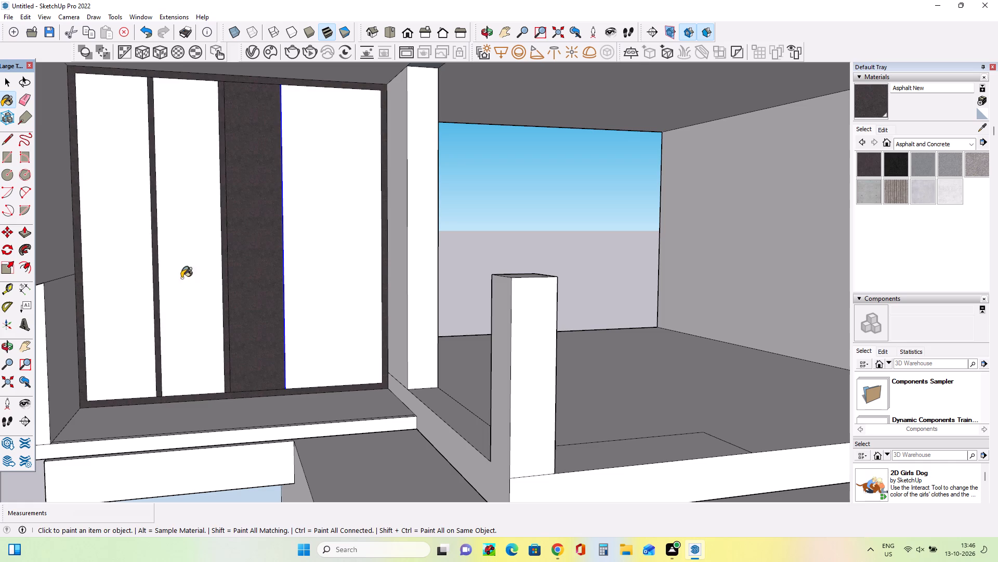
Paint the three remaining window panes with the Mirror 02 material from the model's own materials.
middle_click_drag(202, 285, 181, 310)
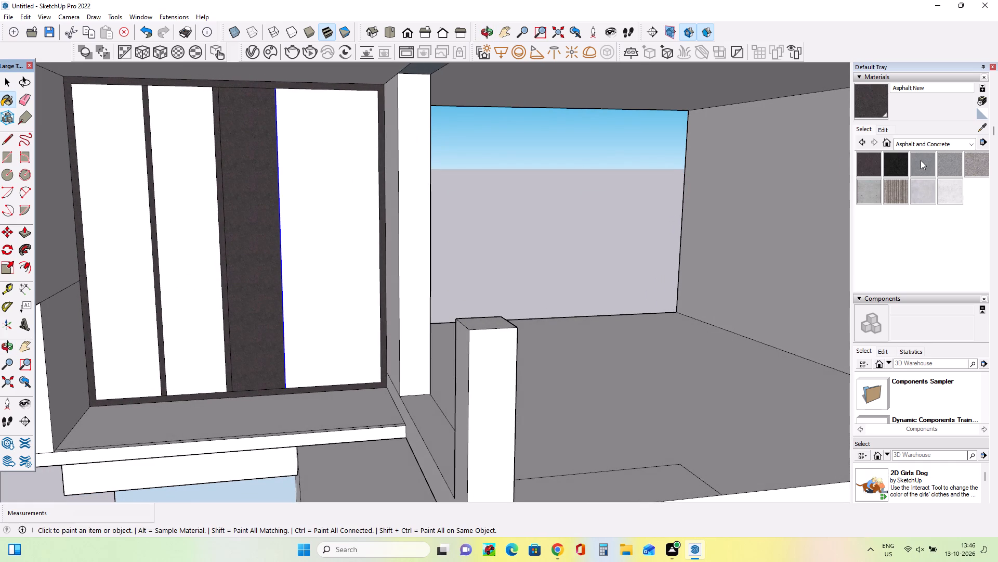
left_click(924, 145)
scroll(927, 173, "up", 11)
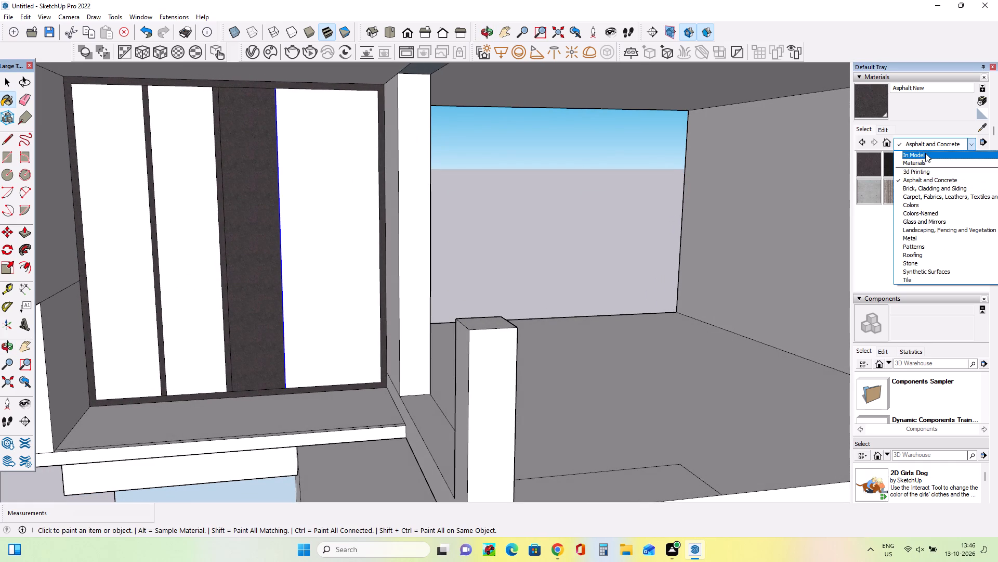
left_click(925, 152)
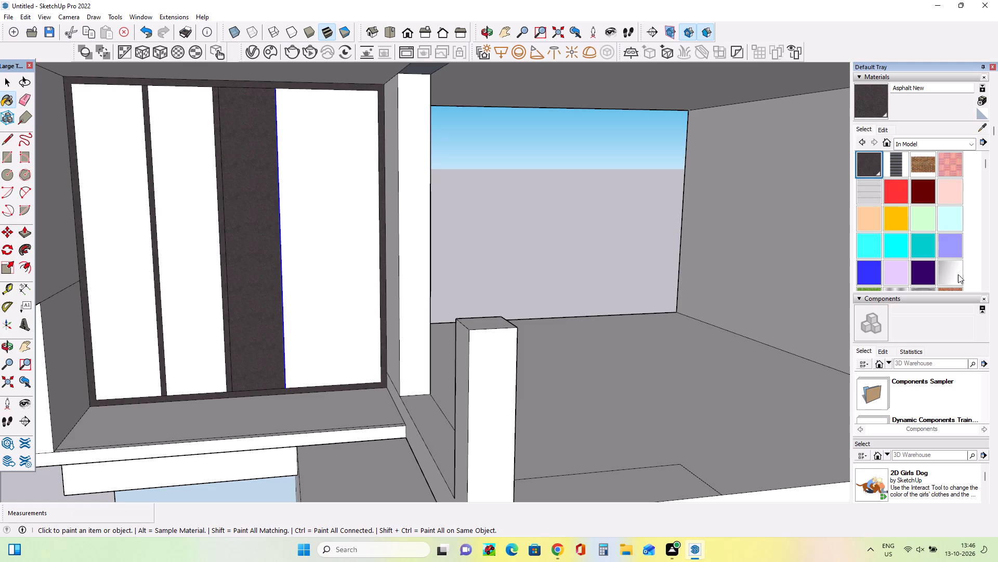
scroll(900, 251, "down", 3)
scroll(913, 237, "up", 2)
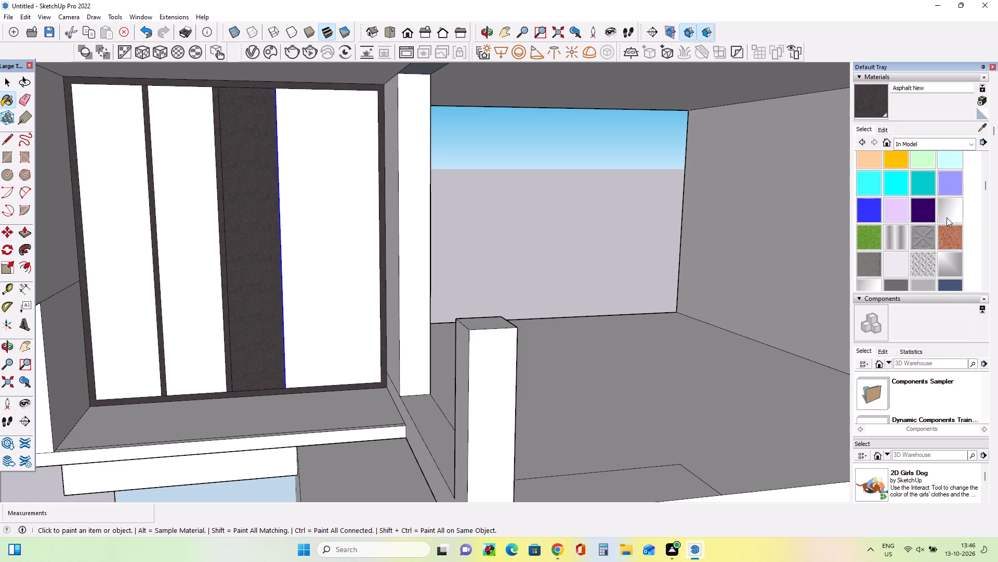
scroll(899, 221, "down", 5)
scroll(898, 222, "up", 1)
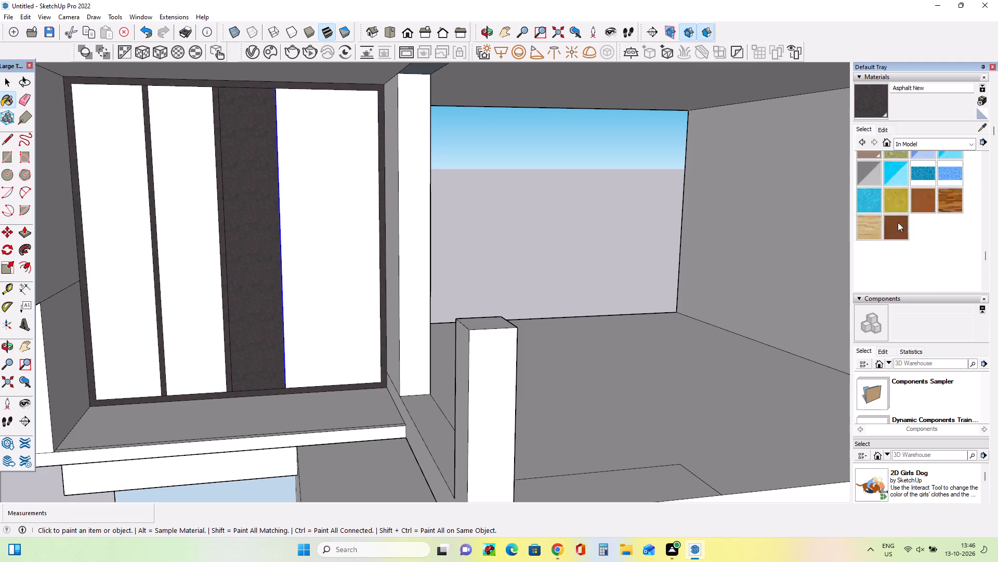
scroll(898, 222, "up", 2)
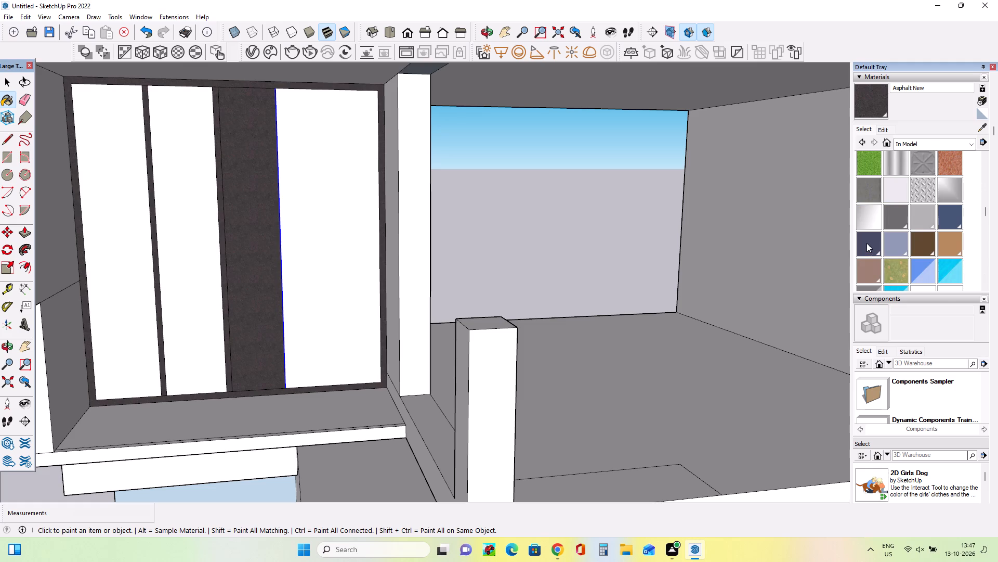
left_click(869, 218)
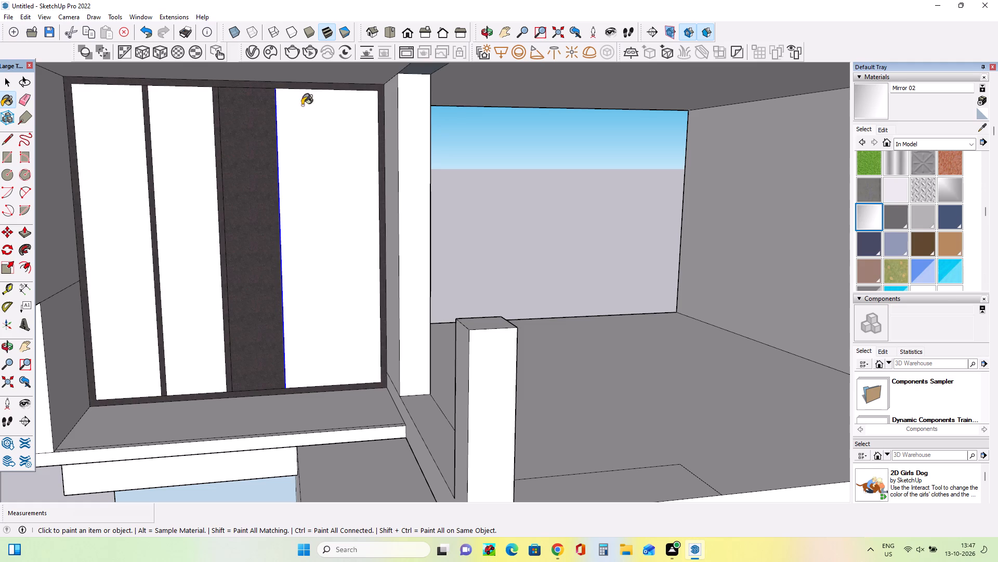
left_click(320, 185)
left_click(313, 196)
left_click(327, 203)
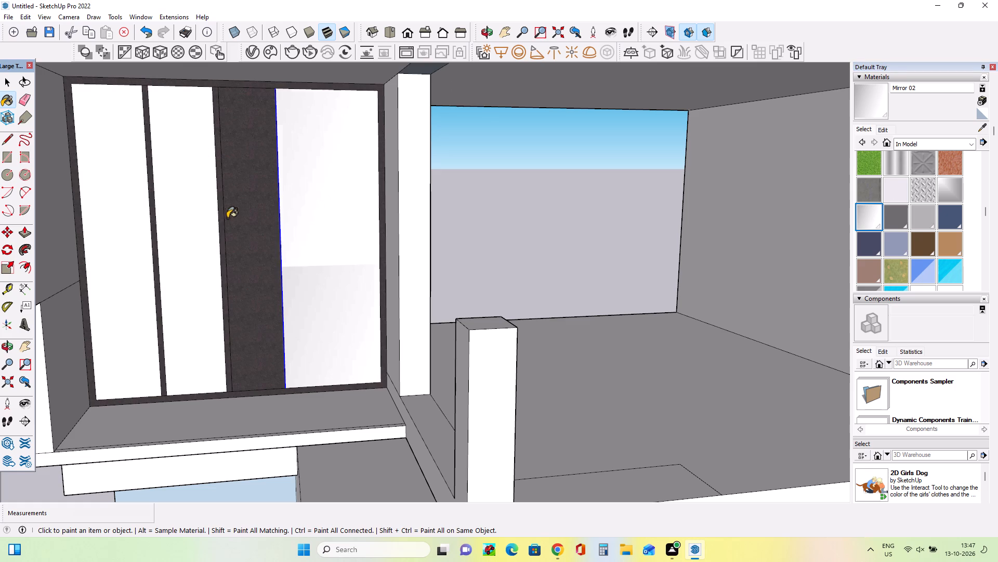
left_click(196, 224)
left_click(110, 211)
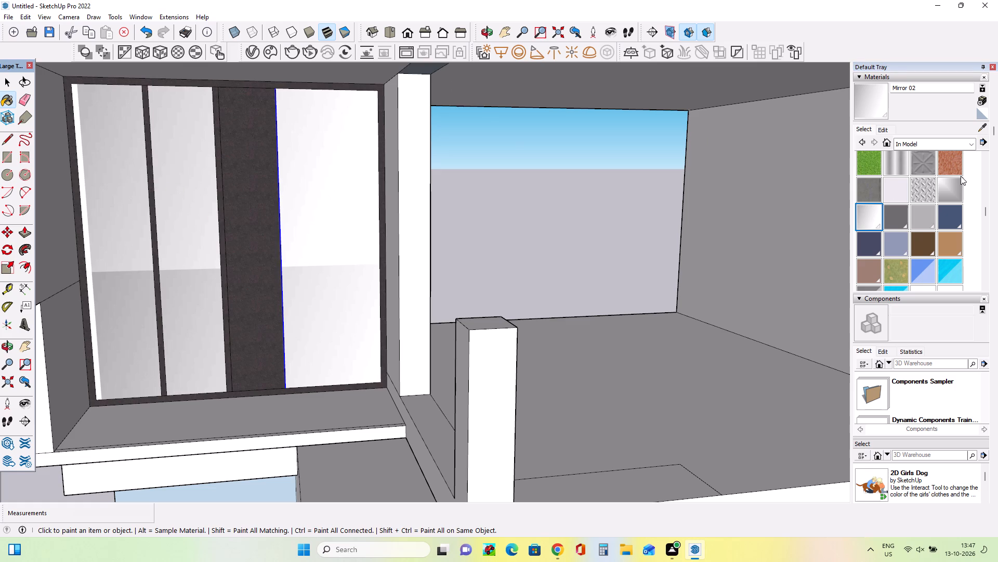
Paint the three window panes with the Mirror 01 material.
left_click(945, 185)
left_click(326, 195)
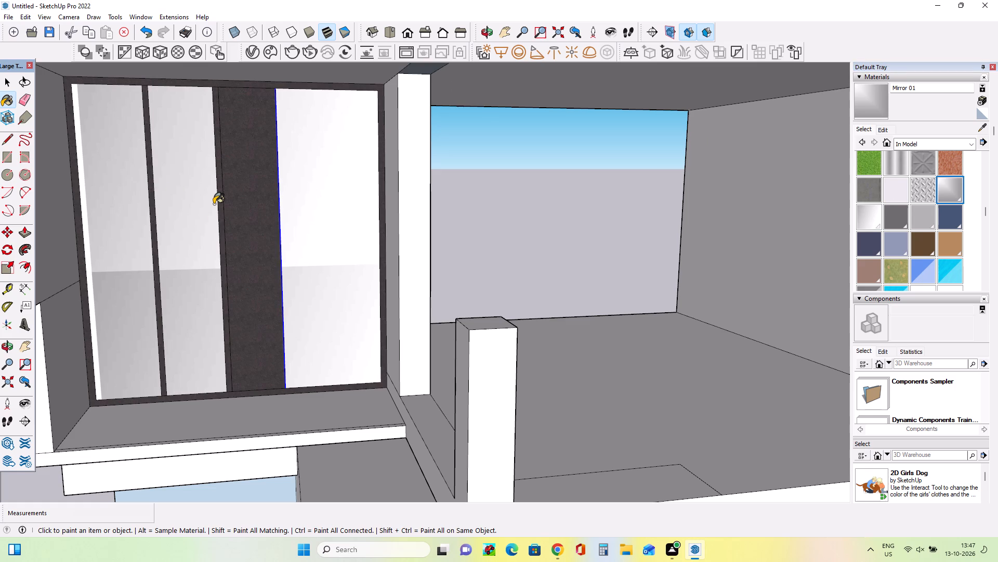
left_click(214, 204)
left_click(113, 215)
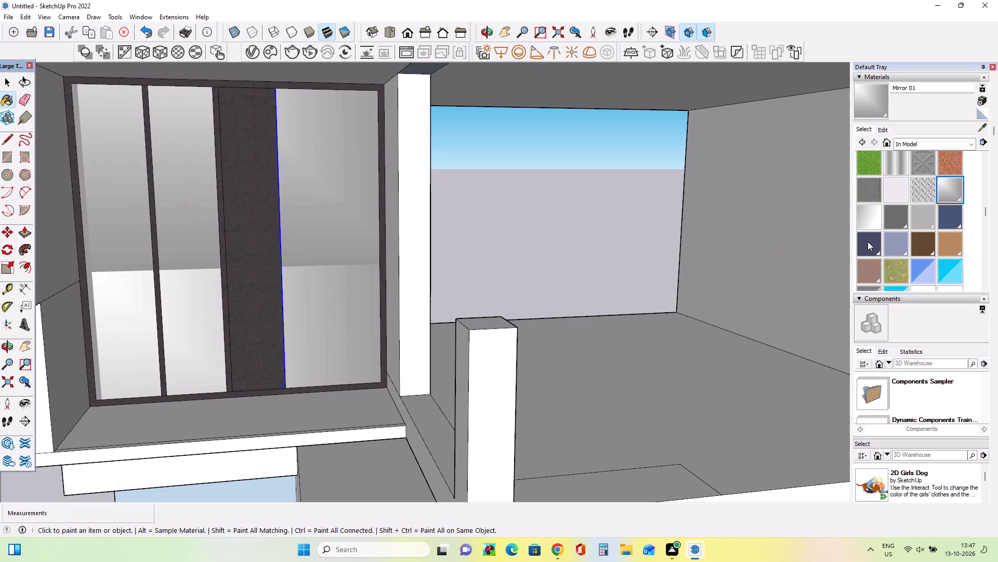
Paint the three window panes with Translucent Glass Gray from the model's own materials.
scroll(864, 235, "down", 2)
scroll(864, 235, "up", 1)
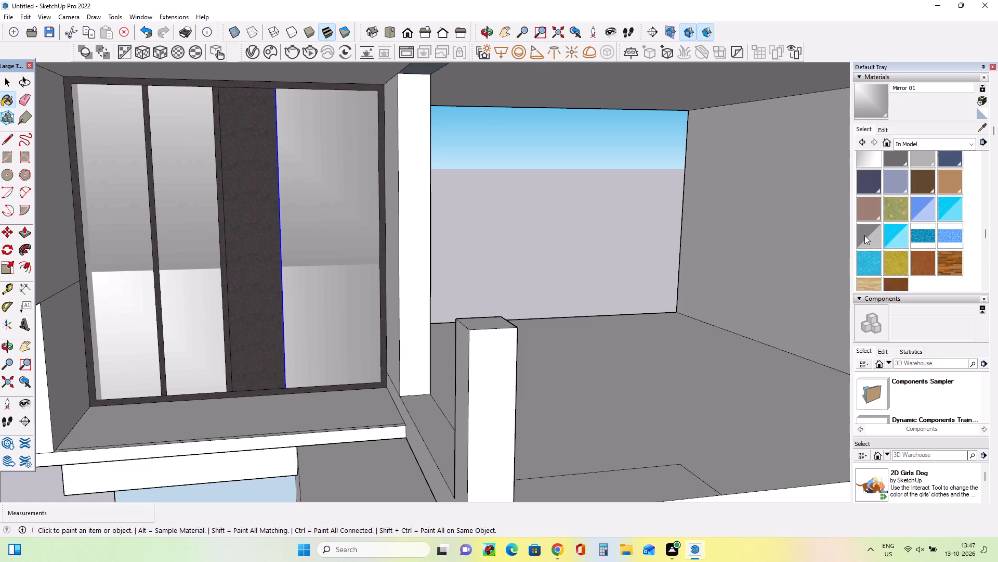
scroll(864, 235, "up", 6)
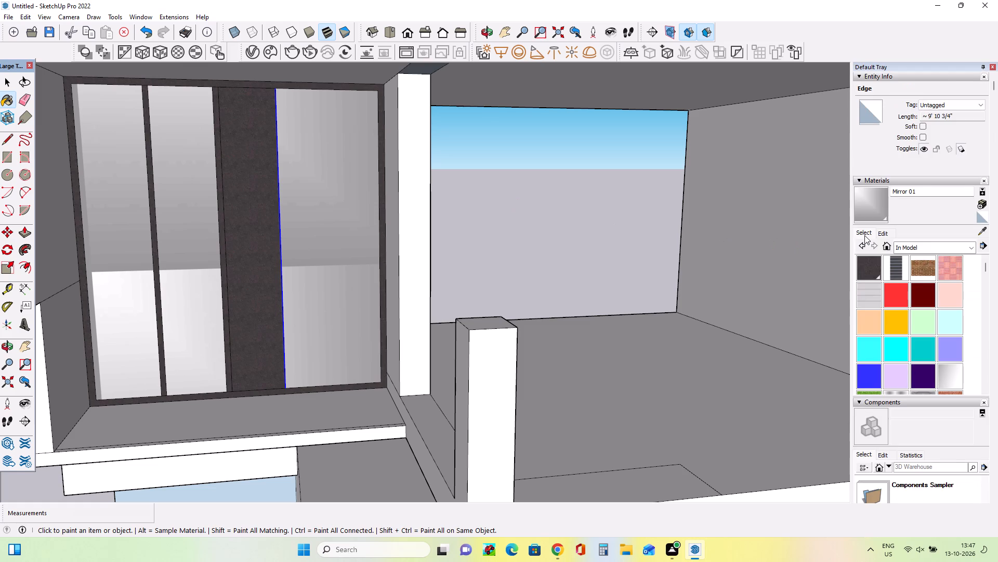
scroll(864, 235, "down", 5)
left_click(869, 229)
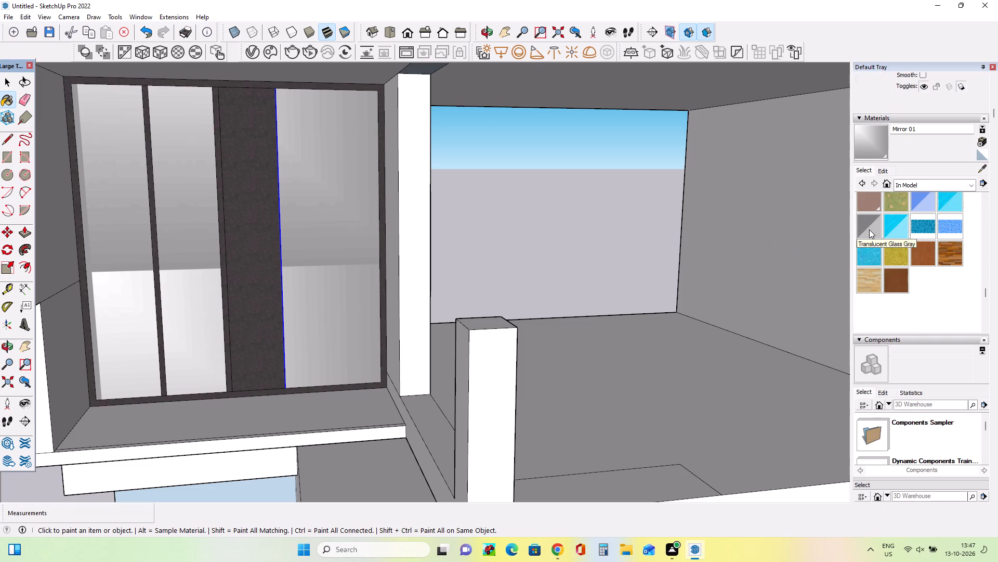
left_click(311, 224)
left_click(189, 236)
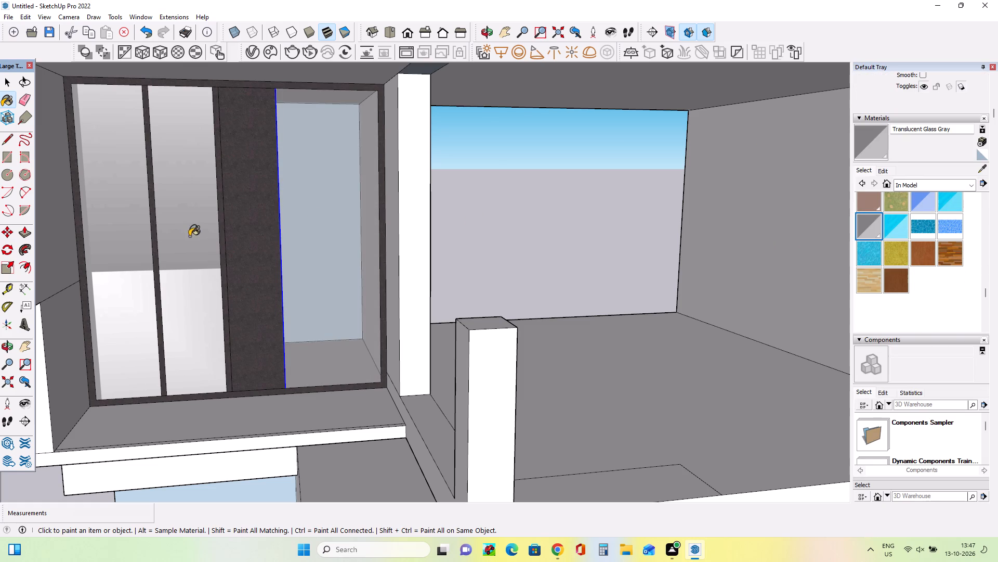
left_click(135, 226)
Push/pull the thin strip along the balcony's front edge up about 6 3/4", and a further 2' 5 1/16", to form the railing.
scroll(223, 230, "down", 4)
middle_click_drag(227, 247, 234, 236)
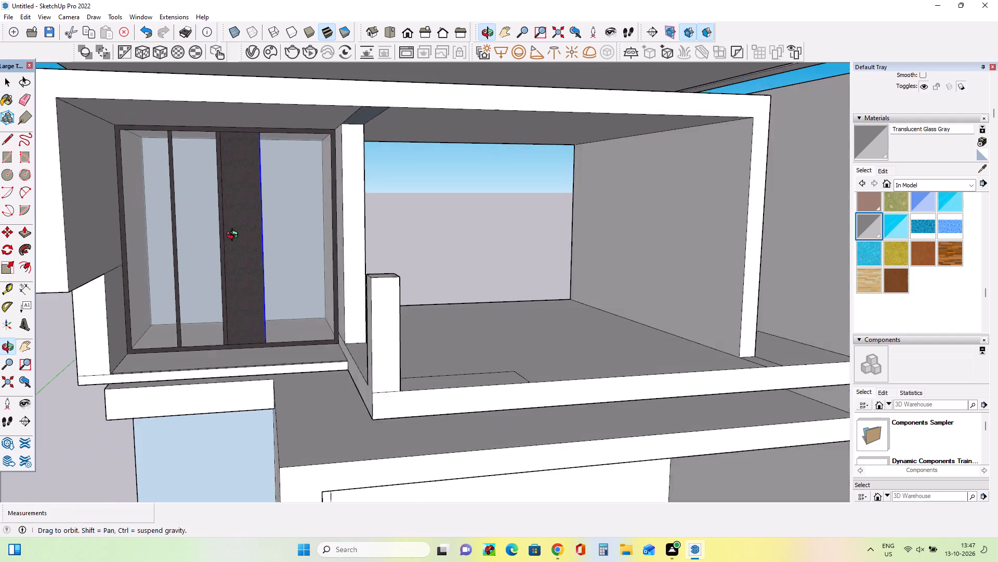
middle_click_drag(234, 236, 259, 246)
middle_click_drag(211, 401, 213, 406)
left_click(30, 236)
scroll(277, 342, "up", 6)
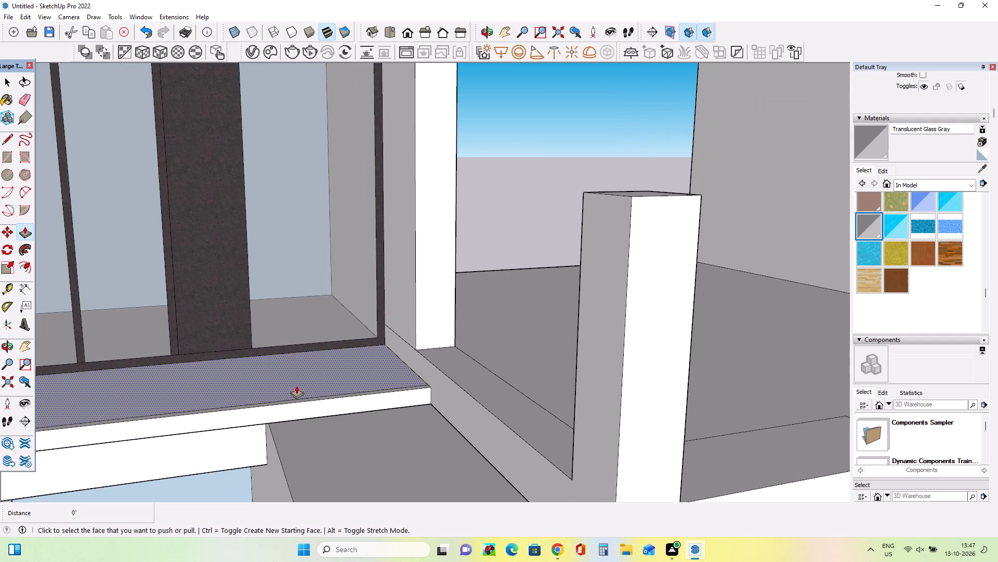
left_click(301, 400)
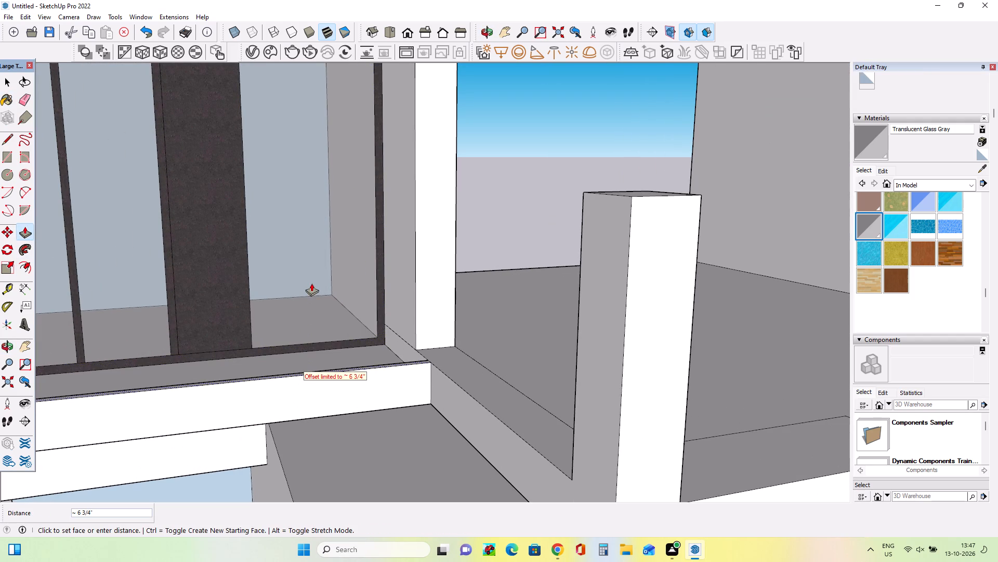
left_click(311, 283)
middle_click_drag(350, 391, 350, 451)
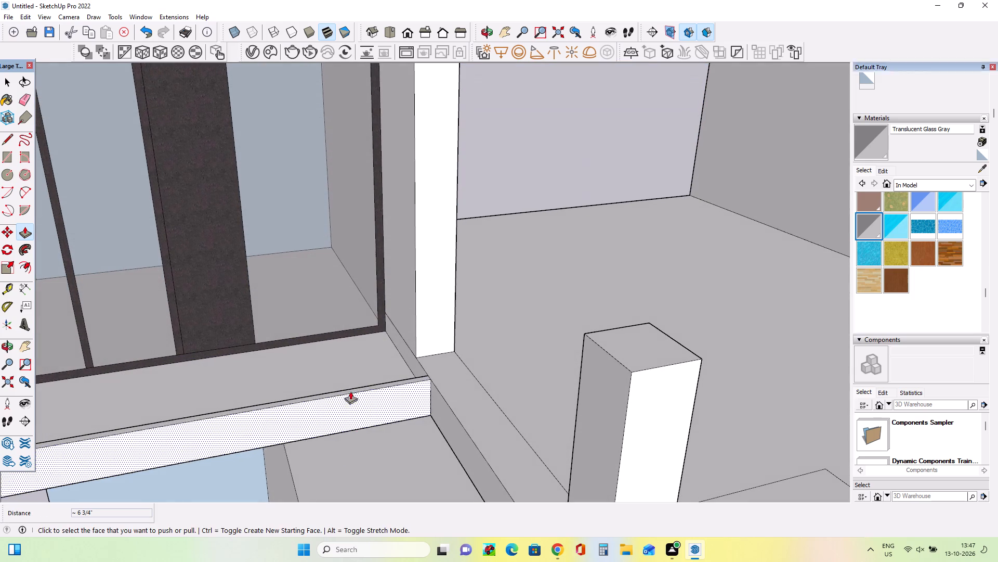
left_click(368, 389)
left_click(374, 287)
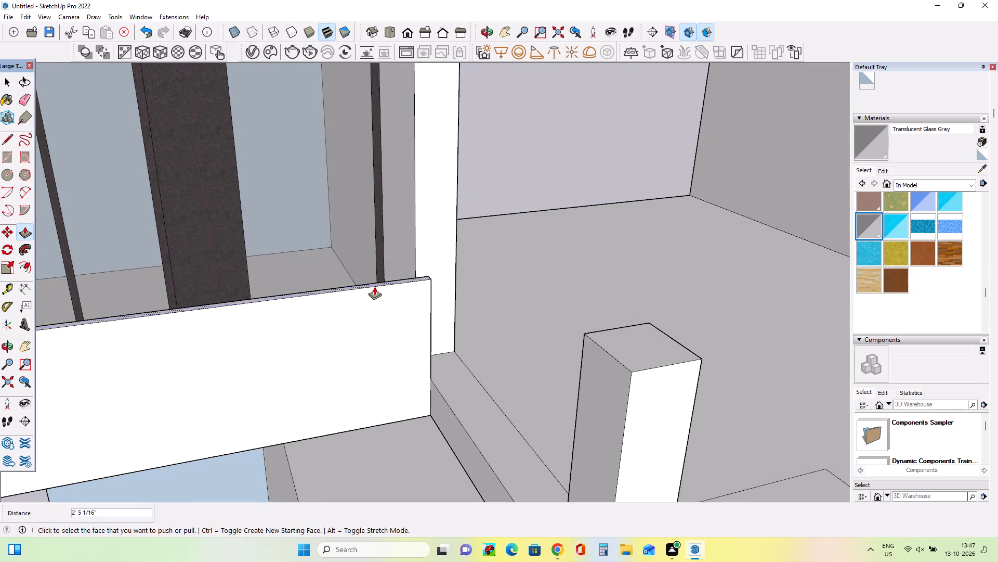
Draw a rectangle about 9' 8 3/8" by 2" along the top of the railing's outer face as a handrail band.
middle_click_drag(441, 335, 371, 347)
scroll(429, 294, "down", 9)
middle_click_drag(380, 279, 436, 176)
scroll(291, 272, "up", 4)
middle_click_drag(290, 276, 284, 366)
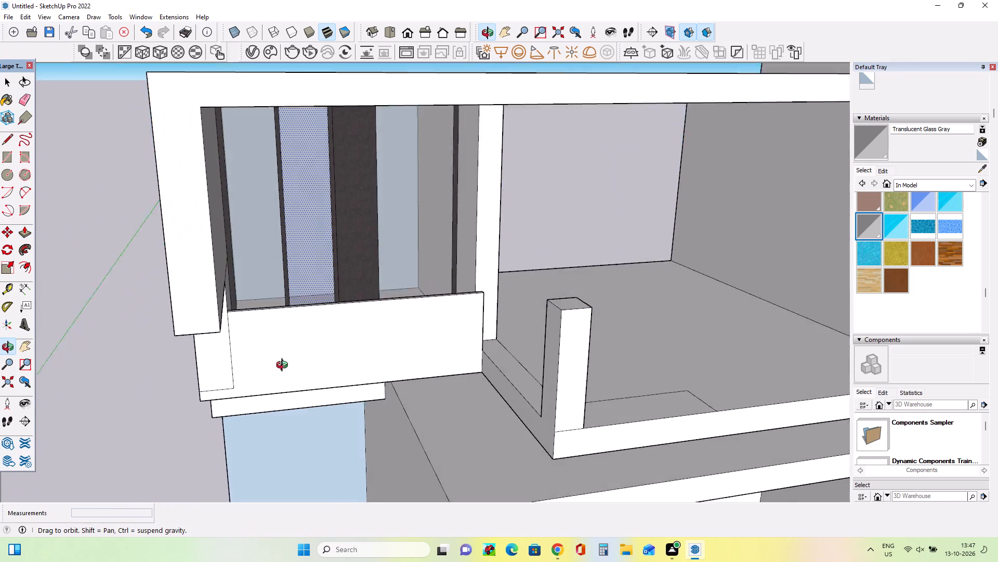
middle_click_drag(284, 366, 285, 391)
left_click(9, 159)
scroll(245, 402, "up", 2)
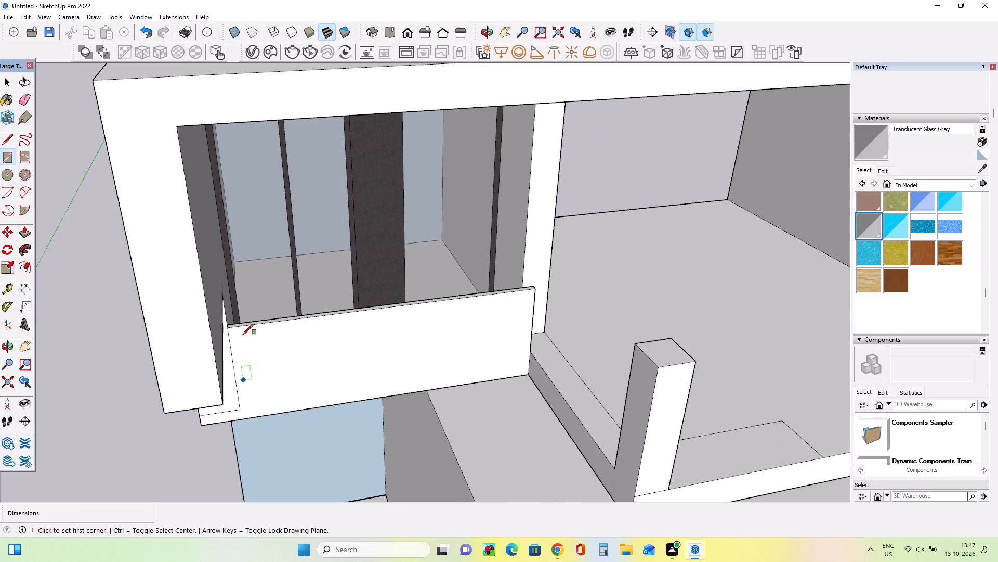
left_click(230, 330)
scroll(551, 321, "up", 4)
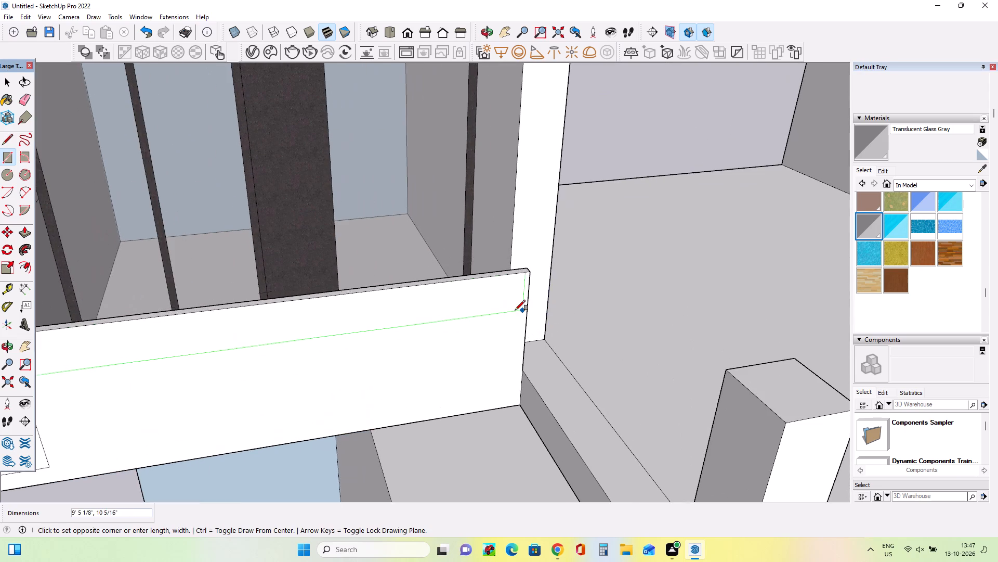
left_click(529, 279)
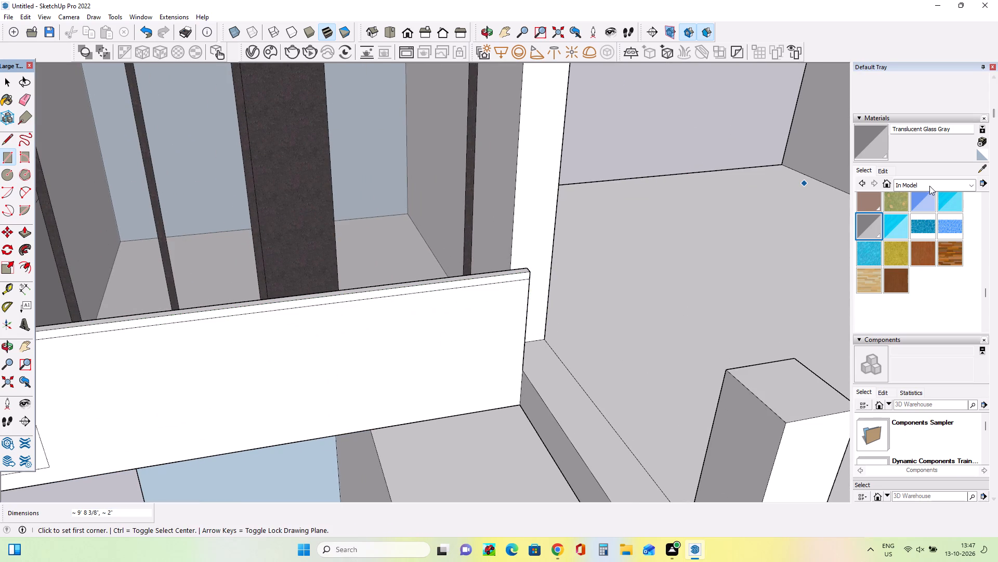
Paint the handrail band on the railing's outer face with Asphalt New.
scroll(908, 243, "up", 3)
scroll(908, 243, "down", 1)
scroll(907, 241, "up", 5)
left_click(864, 263)
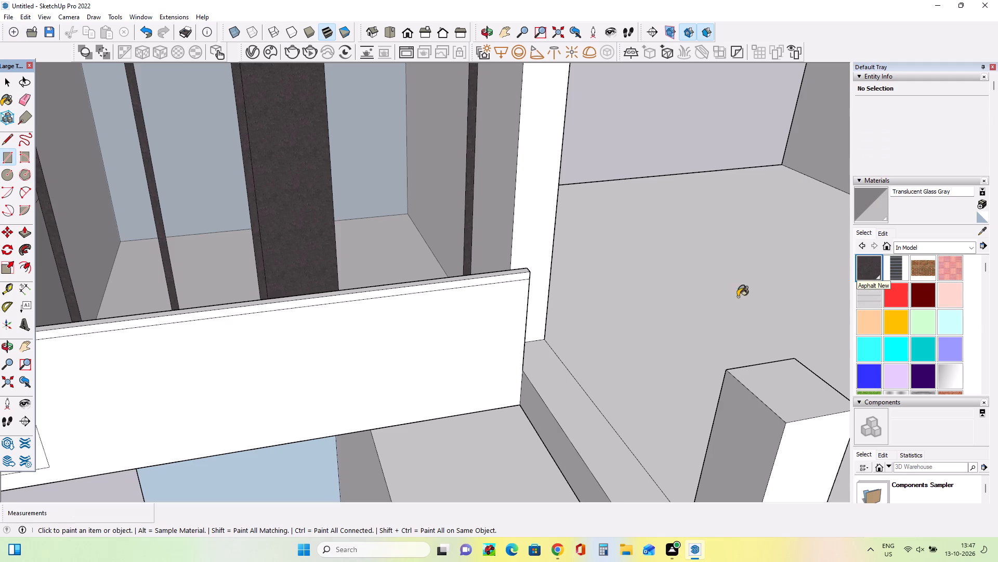
scroll(436, 277, "up", 3)
left_click(440, 290)
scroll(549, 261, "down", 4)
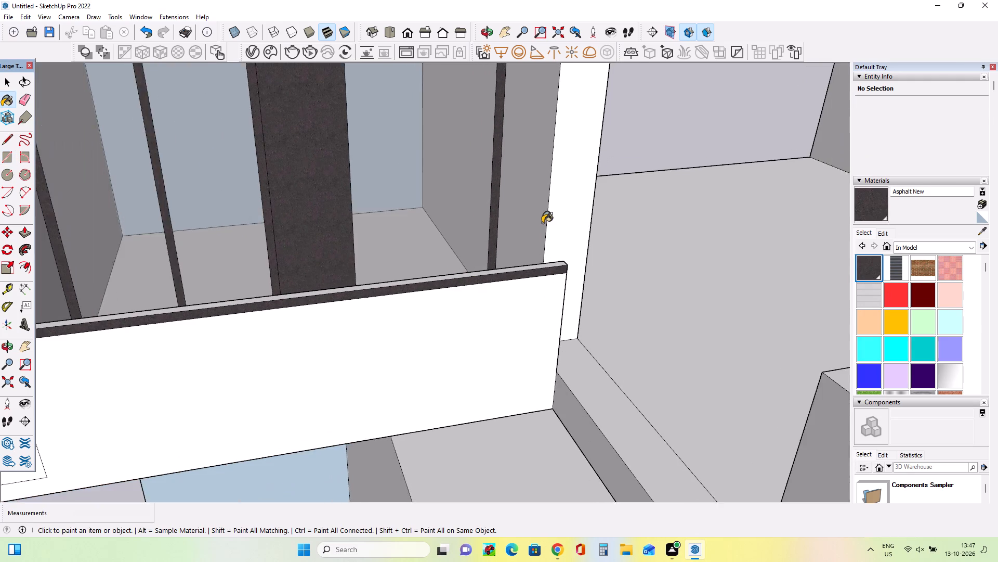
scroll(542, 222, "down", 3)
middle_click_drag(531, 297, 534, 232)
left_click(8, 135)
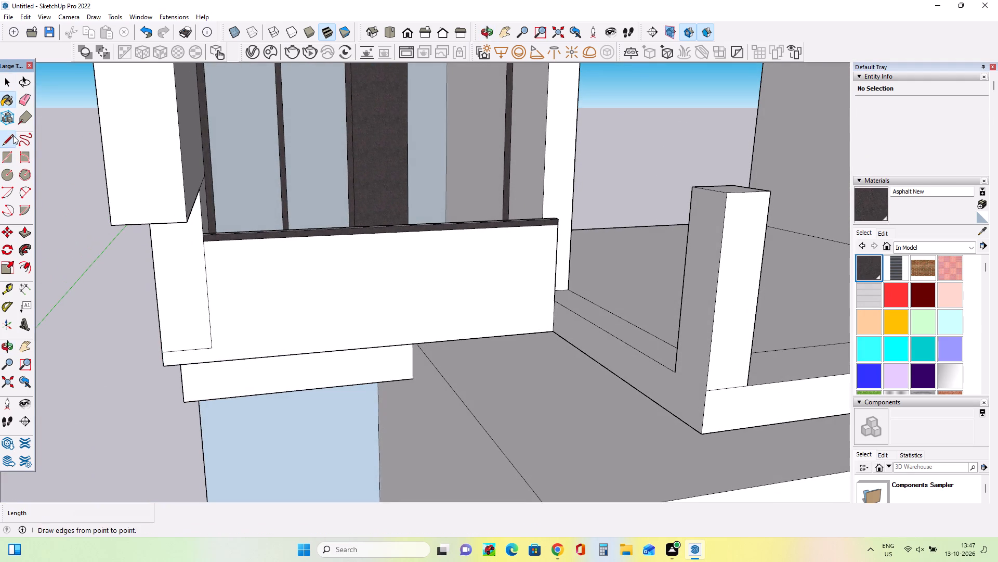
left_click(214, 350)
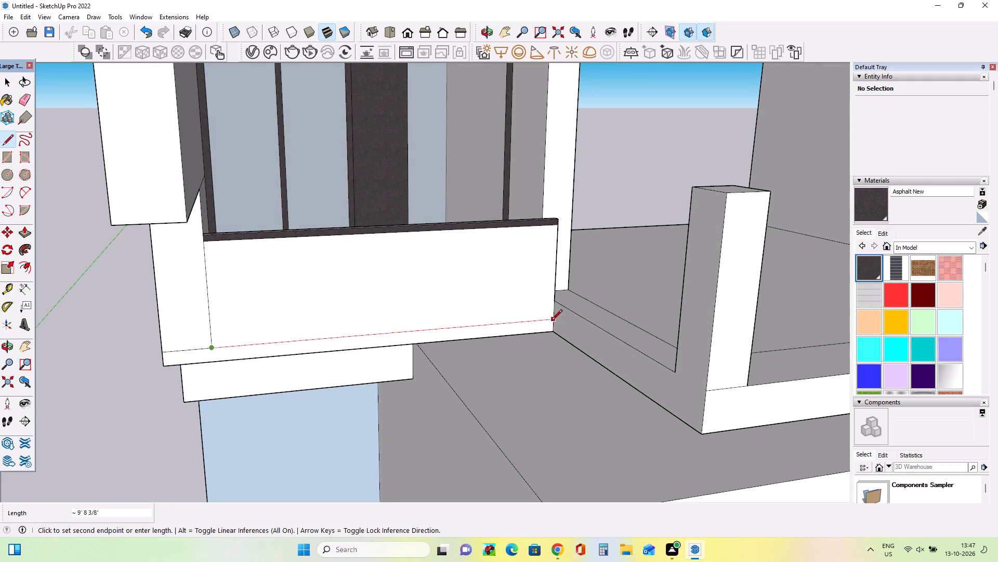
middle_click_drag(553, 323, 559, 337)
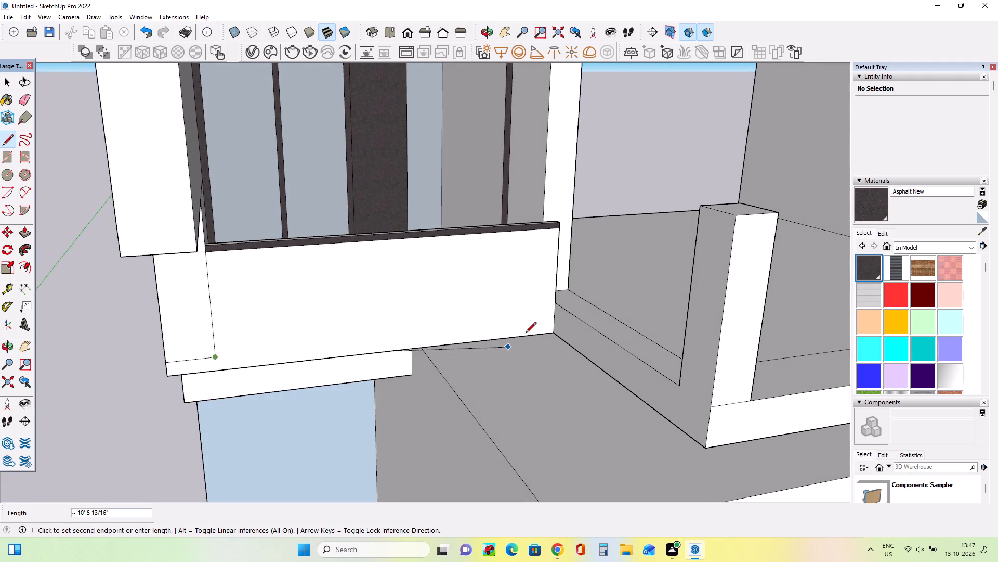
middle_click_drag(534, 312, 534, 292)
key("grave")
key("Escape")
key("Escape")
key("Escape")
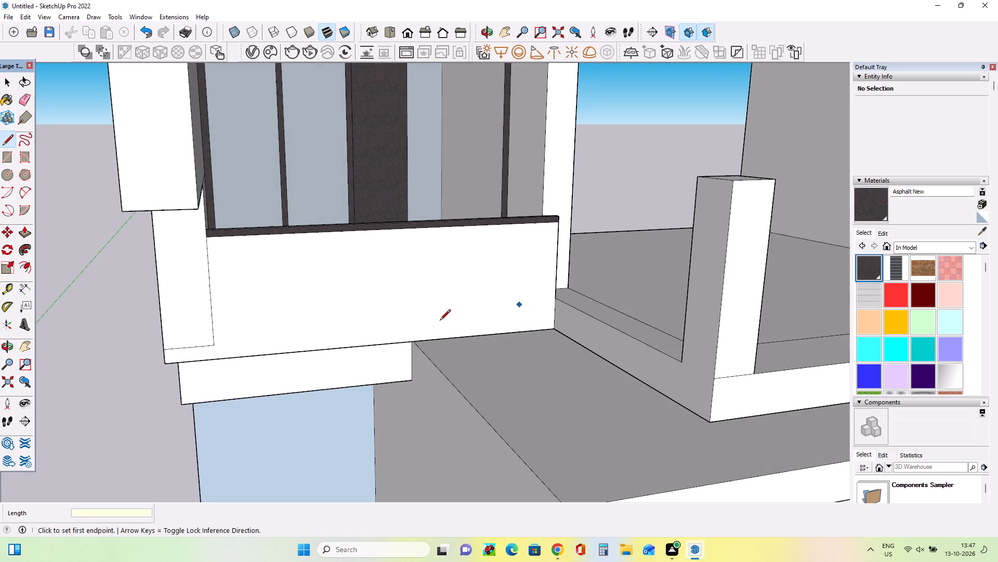
Erase the vertical edge and the short horizontal edge separating the side wall's end from the railing face.
left_click(20, 105)
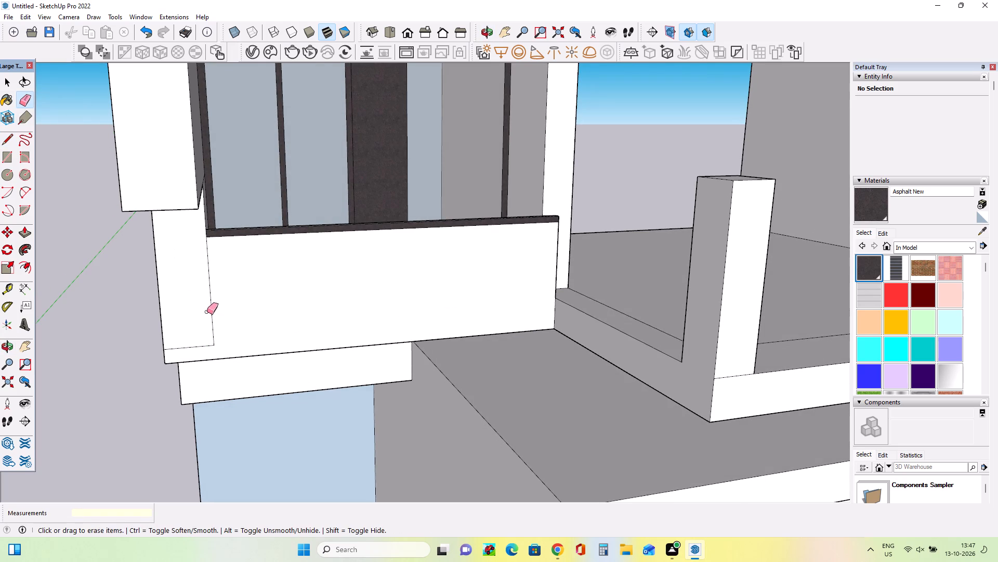
left_click_drag(208, 311, 216, 311)
left_click(204, 346)
Draw a vertical line about 3' 2 7/16" long from the handrail band's lower corner at the side wall to the balcony's bottom edge.
middle_click_drag(220, 336, 232, 329)
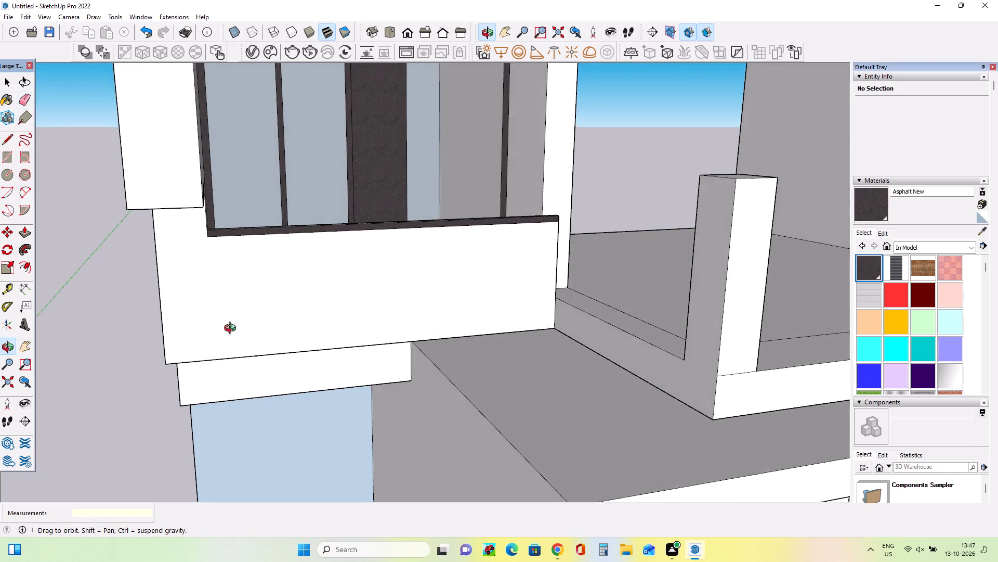
middle_click_drag(232, 329, 177, 323)
middle_click_drag(275, 266, 298, 289)
middle_click(298, 289)
left_click(4, 133)
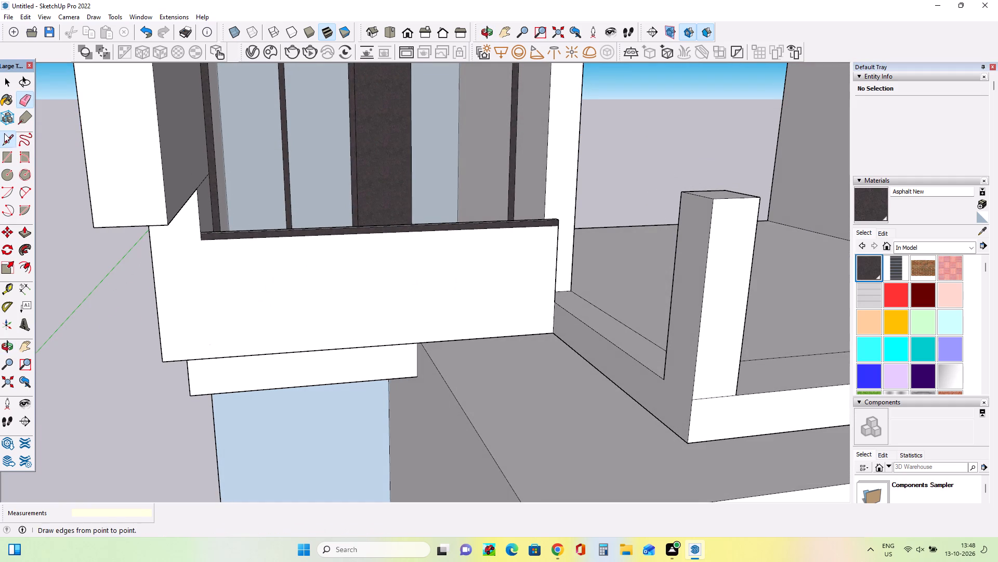
left_click(199, 241)
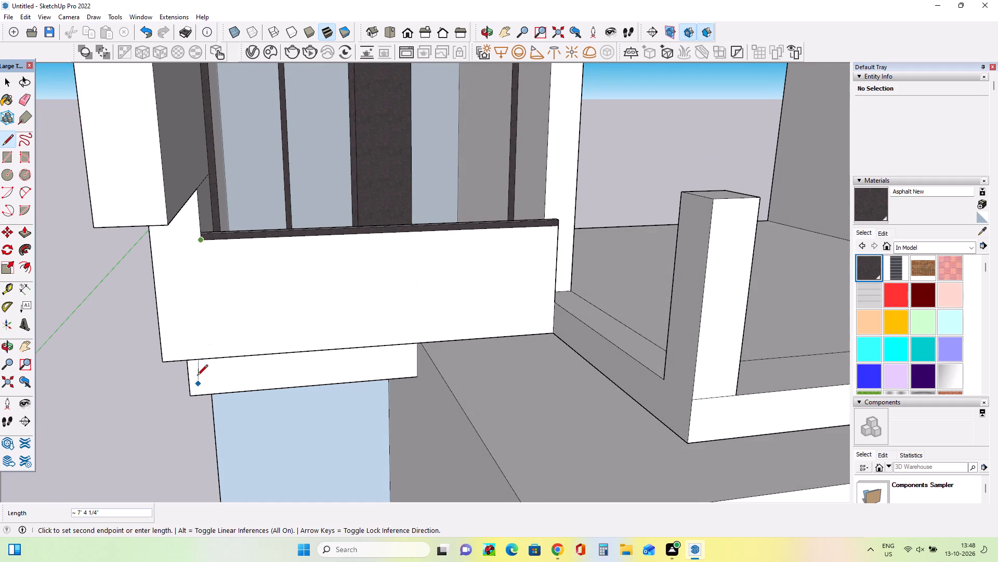
left_click(209, 356)
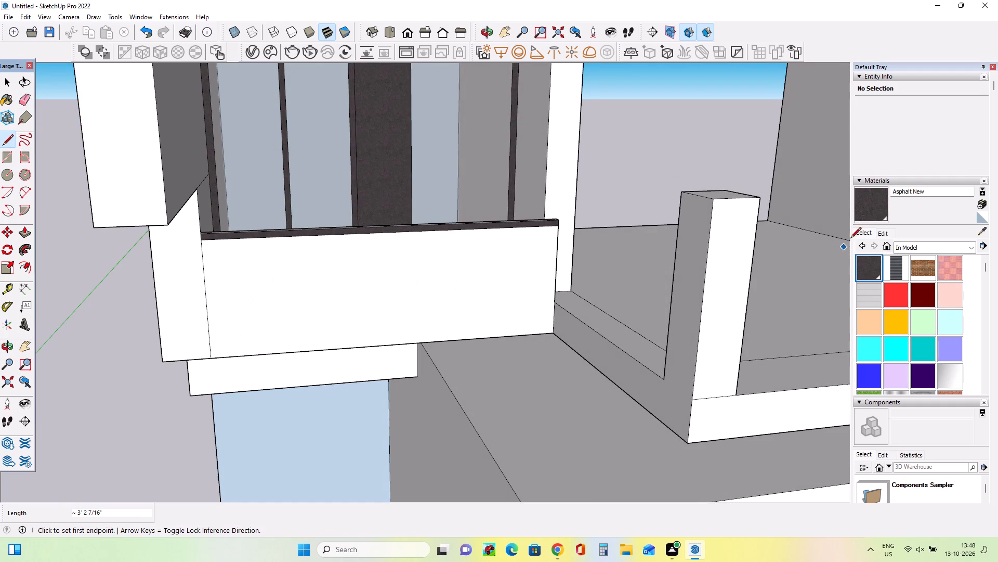
Paint the railing's outer face below the handrail band with Translucent Glass Gray.
scroll(915, 328, "down", 4)
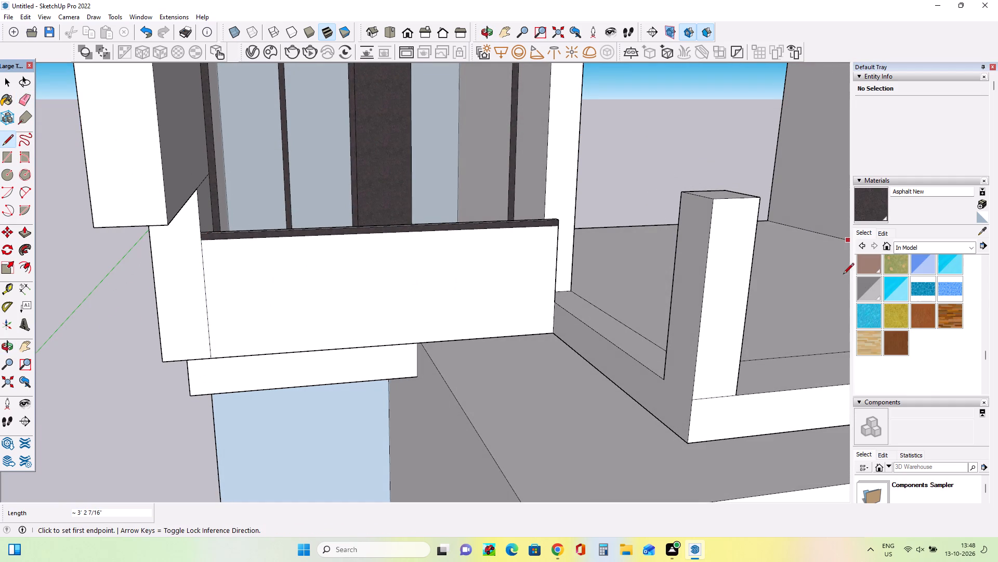
left_click(874, 285)
left_click(466, 272)
Paint the railing's inner face, on the balcony side, with Translucent Glass Gray.
middle_click_drag(501, 319, 506, 290)
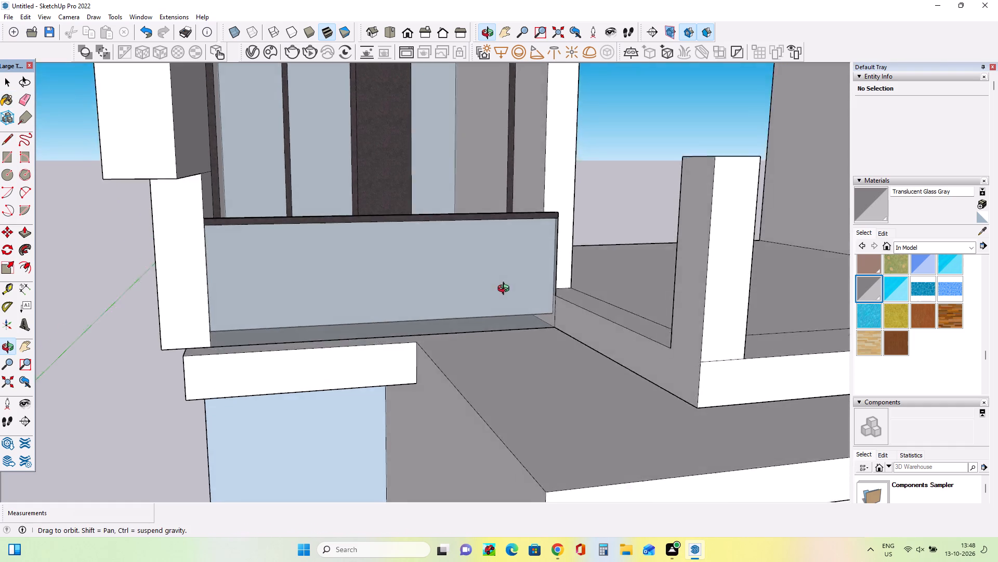
middle_click_drag(506, 290, 101, 442)
middle_click_drag(292, 331, 498, 226)
scroll(498, 226, "down", 20)
scroll(498, 226, "down", 1)
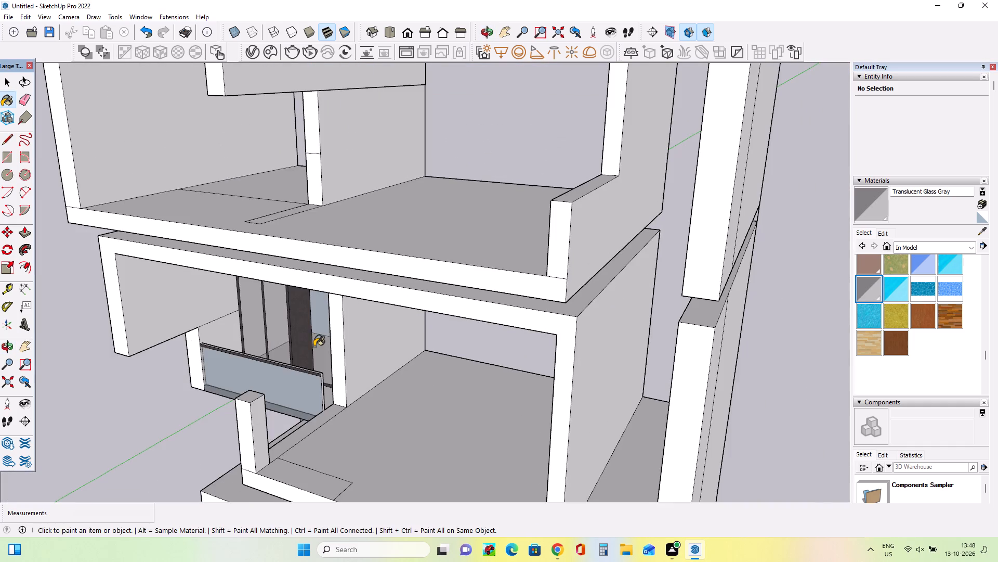
middle_click_drag(314, 347, 235, 336)
scroll(317, 390, "up", 7)
scroll(331, 380, "down", 1)
scroll(331, 380, "up", 1)
scroll(331, 380, "down", 1)
scroll(331, 380, "up", 9)
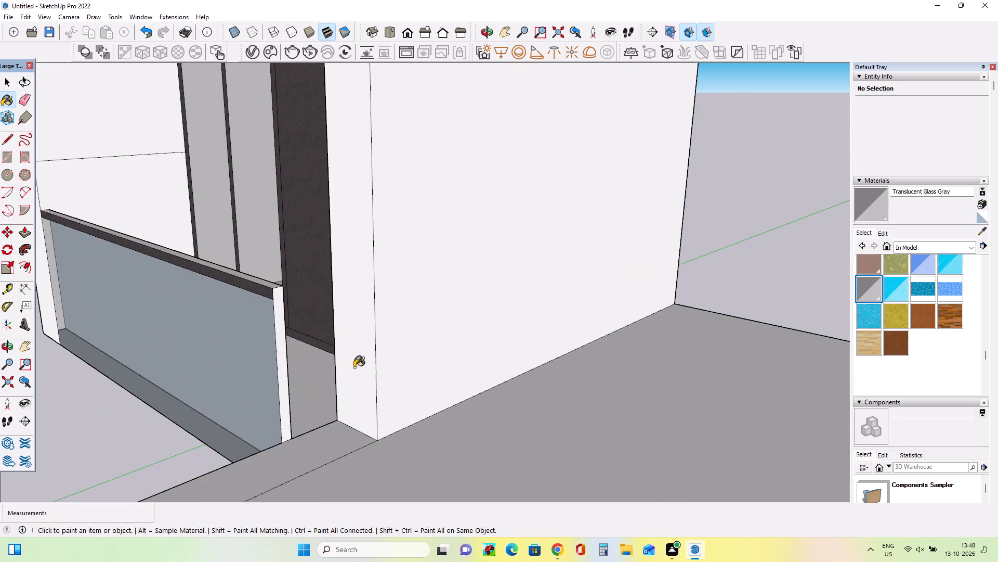
scroll(354, 367, "up", 4)
middle_click_drag(400, 366, 251, 409)
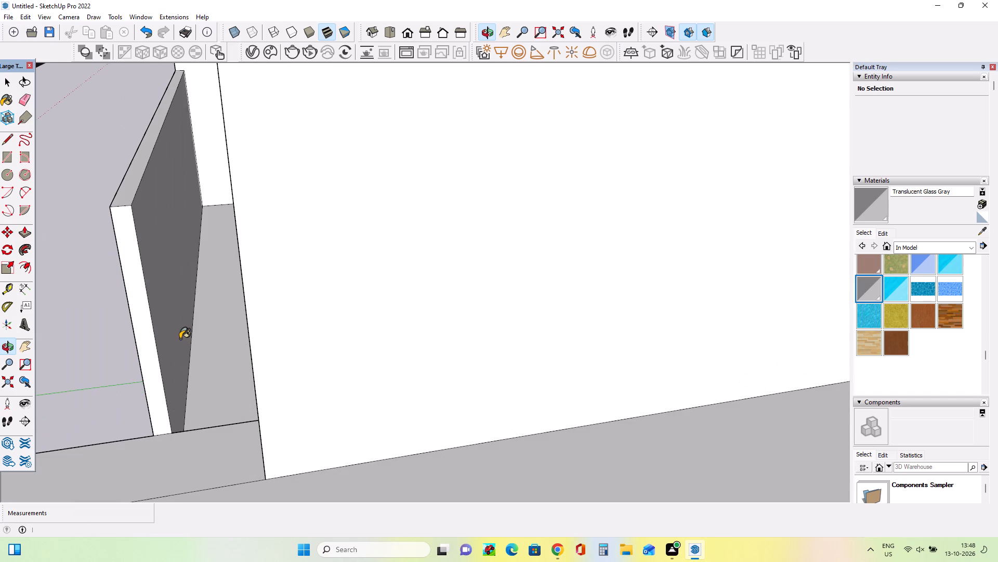
left_click(180, 339)
Examine the glass railing from the front and compare the whole building with the facade reference image.
middle_click_drag(207, 321, 445, 272)
scroll(444, 272, "down", 3)
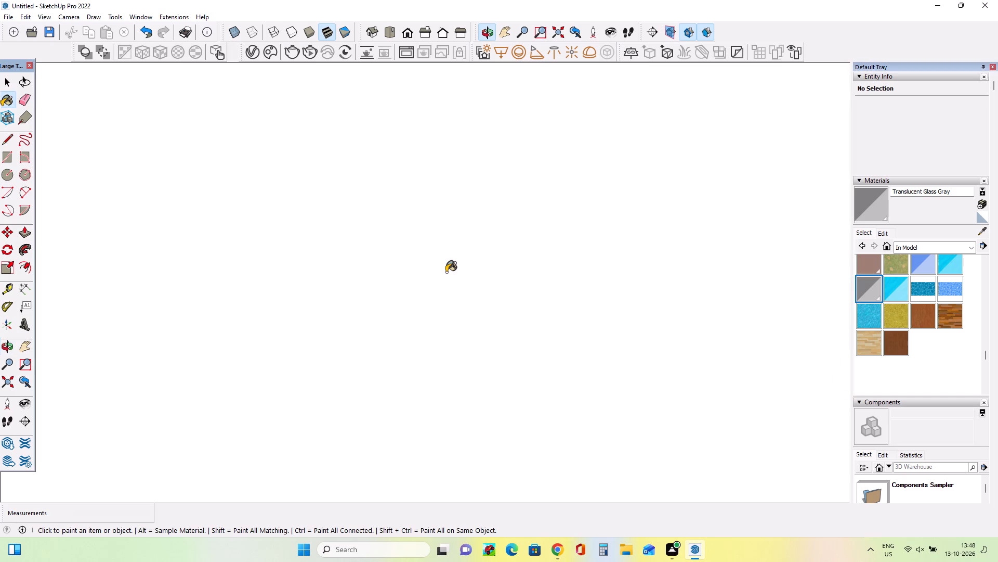
scroll(446, 272, "down", 20)
scroll(446, 272, "down", 11)
scroll(454, 301, "up", 1)
scroll(454, 306, "down", 12)
scroll(325, 280, "down", 6)
middle_click_drag(340, 287, 448, 279)
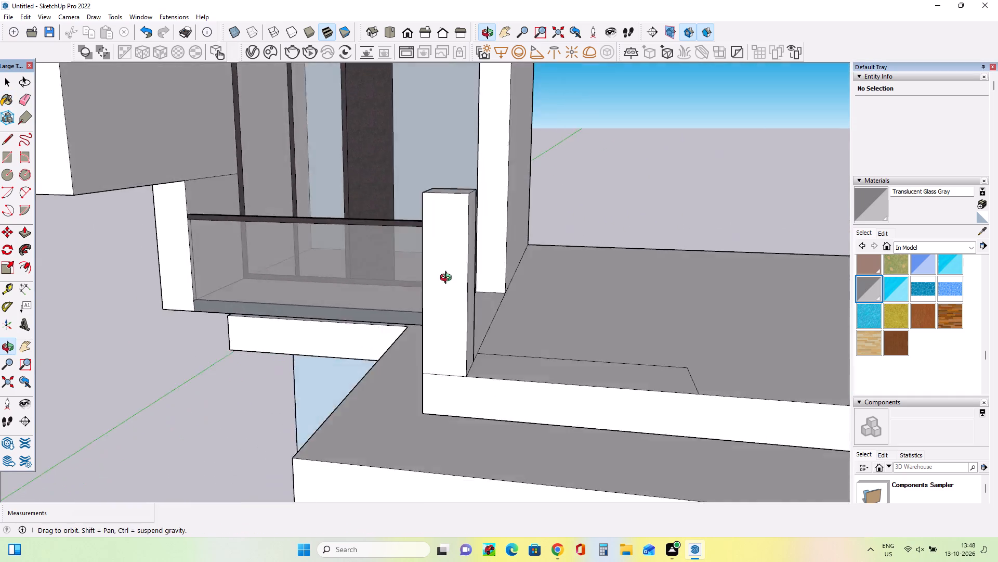
middle_click_drag(448, 279, 526, 298)
scroll(528, 298, "down", 3)
scroll(430, 289, "down", 12)
middle_click_drag(435, 340, 442, 299)
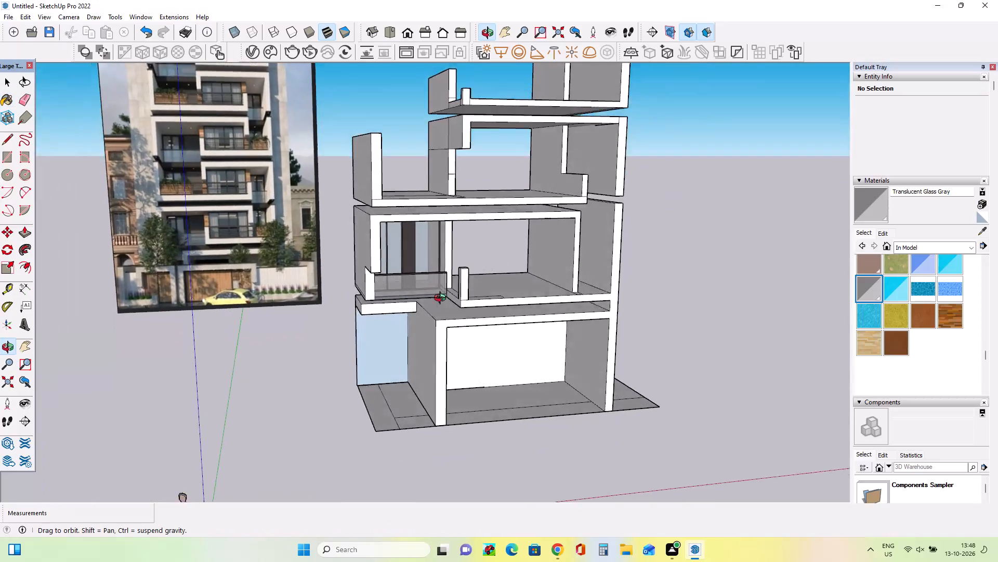
middle_click_drag(442, 299, 426, 264)
middle_click_drag(408, 270, 389, 284)
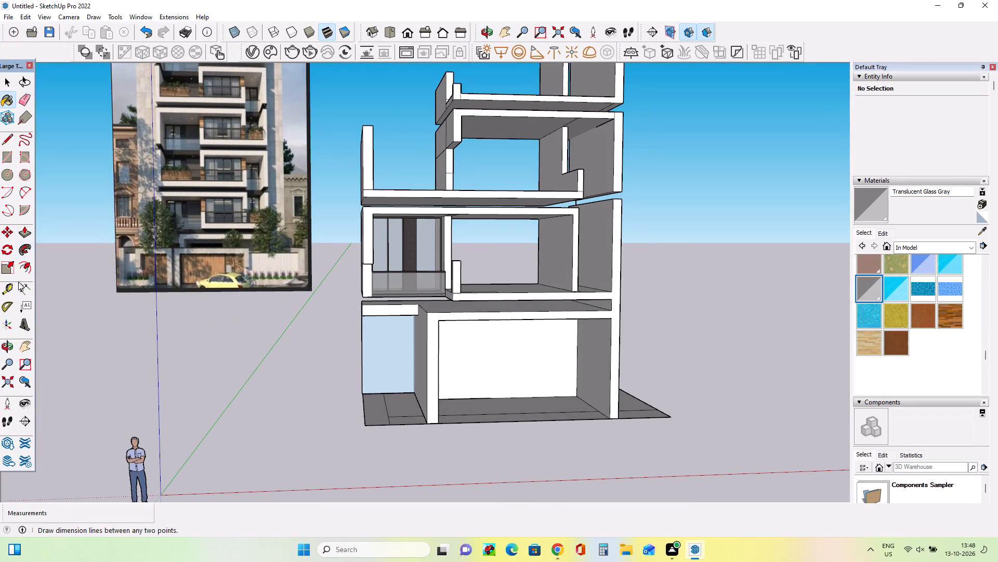
Compare the lowest balcony level and its side walls with the same floor in the facade reference image.
left_click(27, 350)
left_click_drag(257, 231, 237, 328)
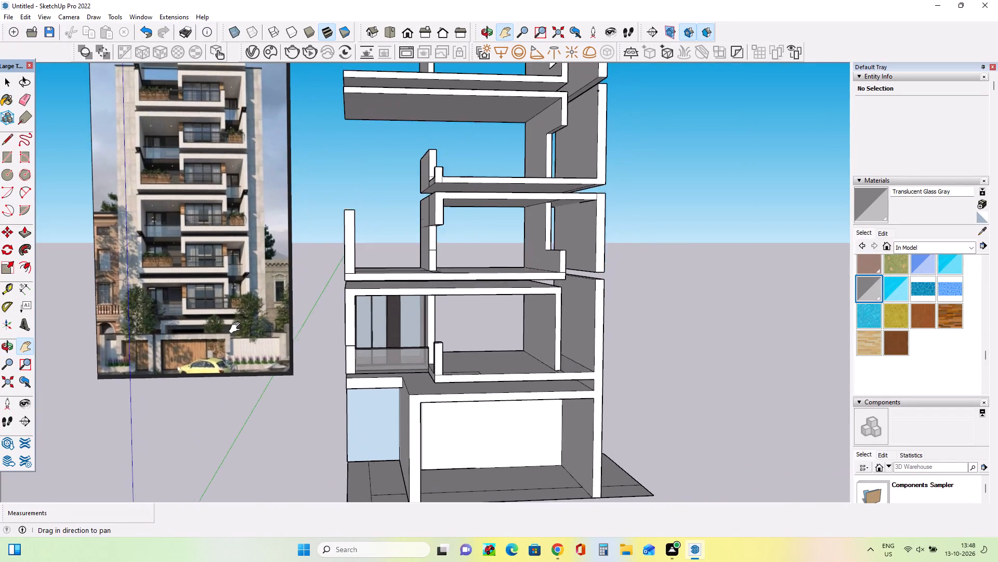
left_click_drag(237, 328, 232, 348)
scroll(303, 381, "up", 2)
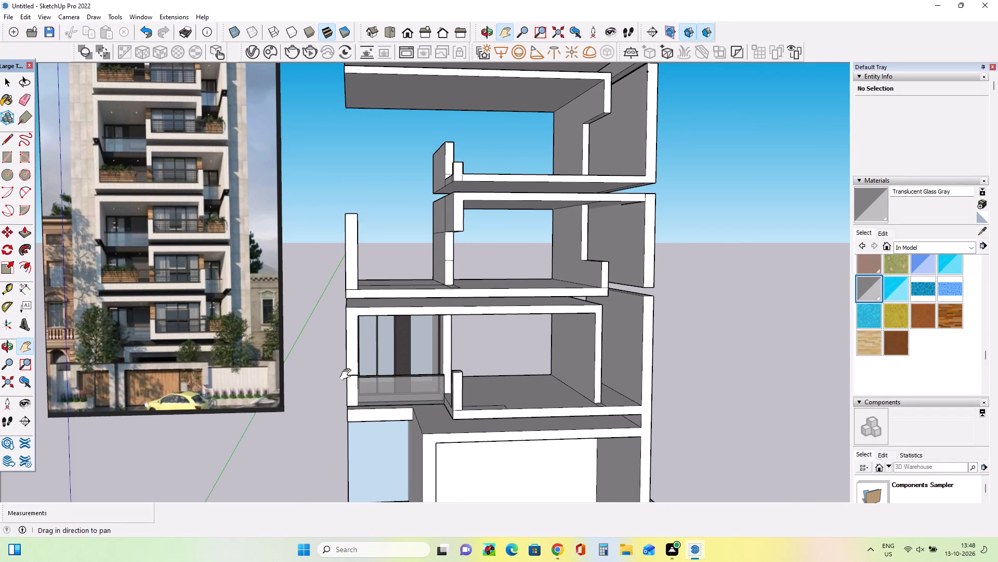
scroll(348, 375, "up", 2)
scroll(351, 359, "down", 4)
scroll(610, 446, "up", 1)
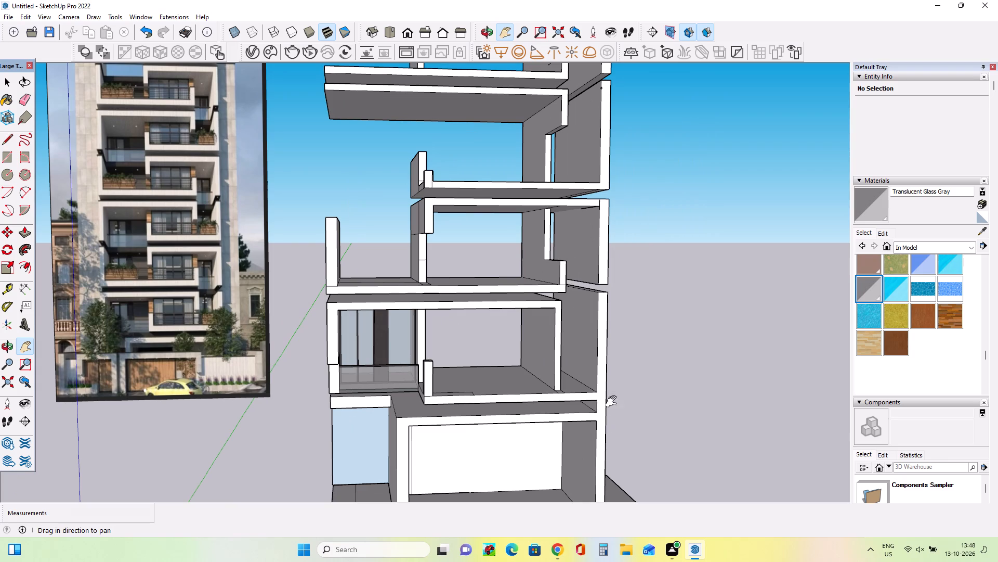
scroll(108, 323, "up", 2)
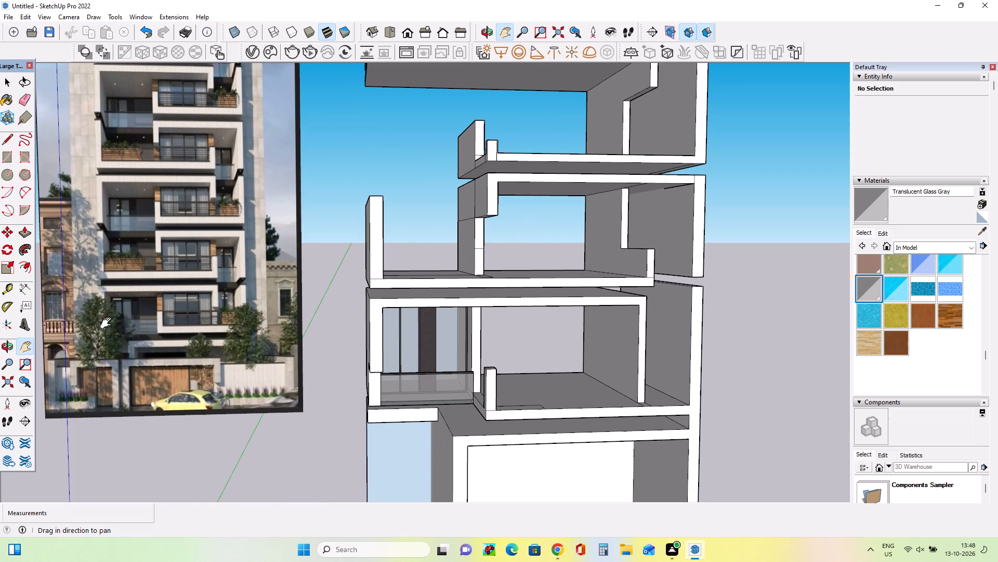
middle_click_drag(491, 378, 490, 386)
scroll(487, 360, "up", 4)
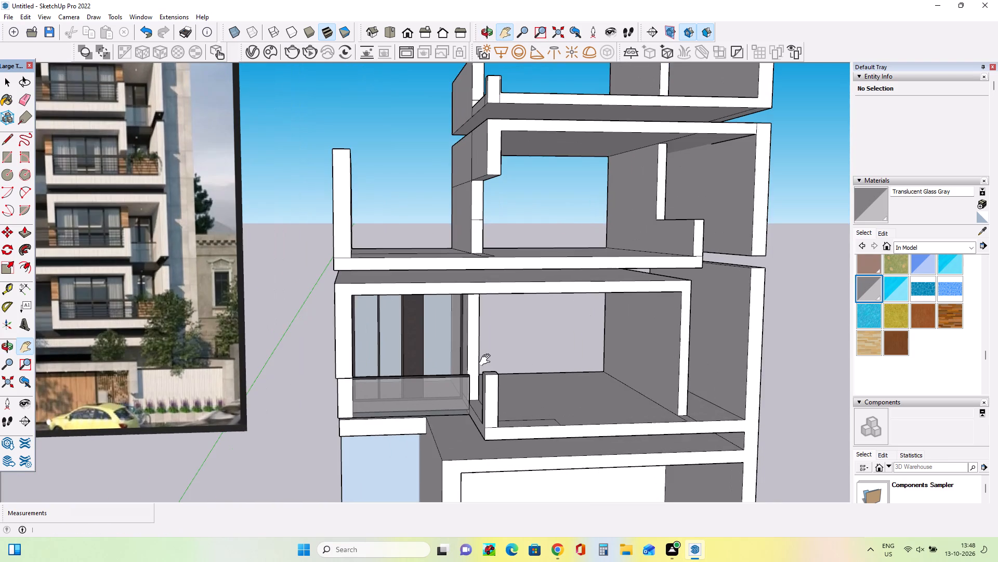
Paint the front face of the wall between the balcony window and the adjoining room opening with Wood Floor Light.
left_click(927, 250)
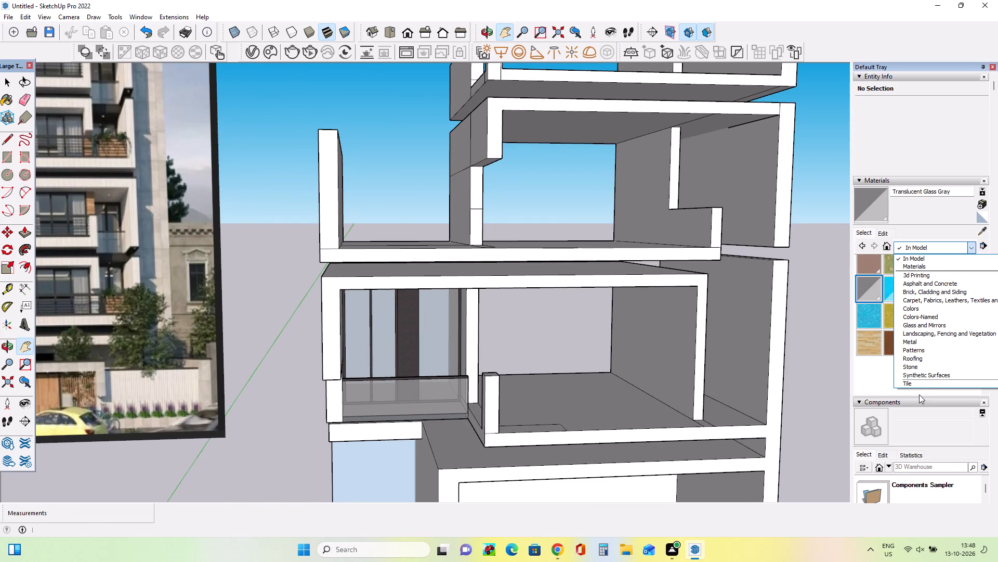
scroll(918, 379, "down", 4)
left_click(922, 385)
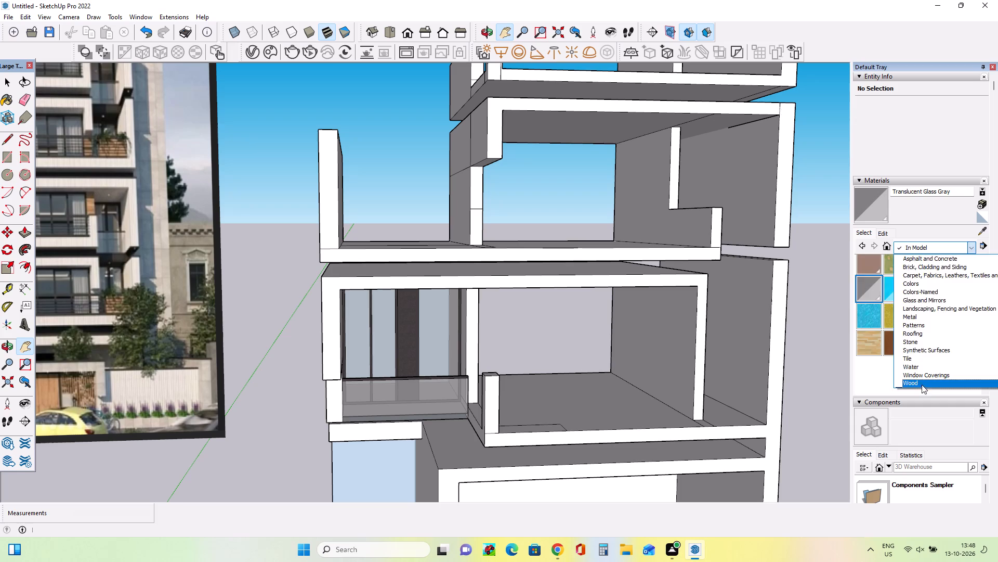
left_click(872, 300)
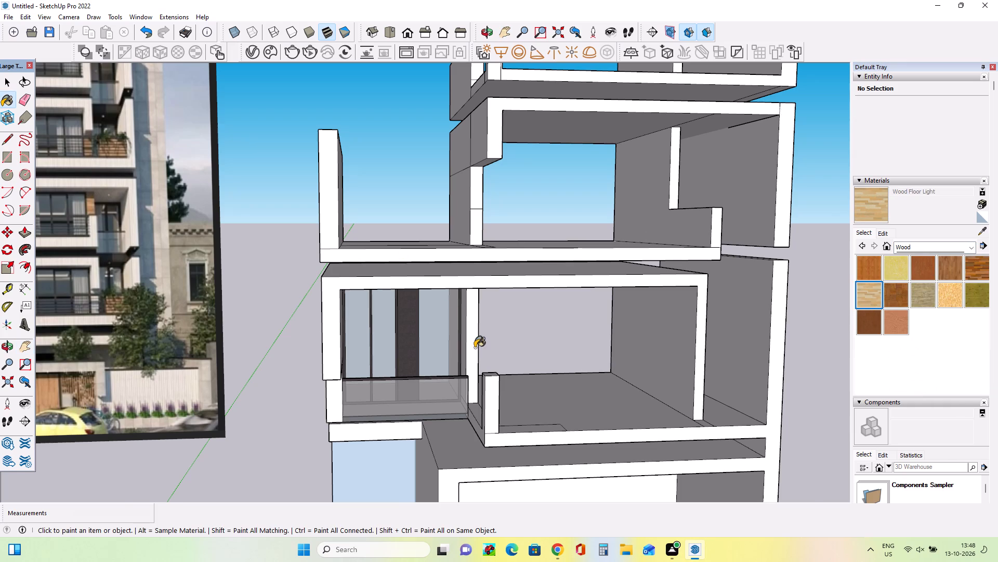
scroll(475, 348, "up", 3)
left_click(472, 322)
scroll(474, 320, "down", 5)
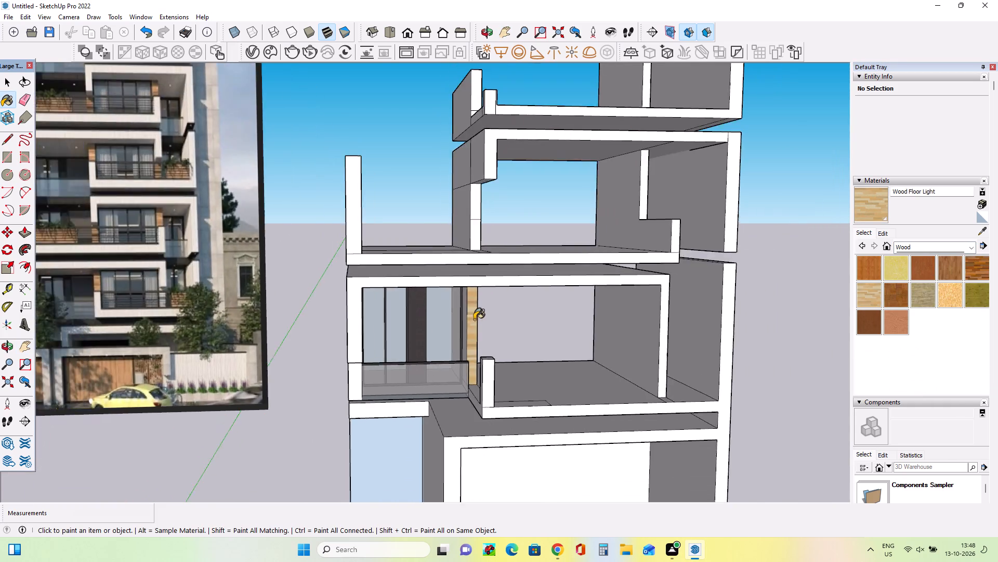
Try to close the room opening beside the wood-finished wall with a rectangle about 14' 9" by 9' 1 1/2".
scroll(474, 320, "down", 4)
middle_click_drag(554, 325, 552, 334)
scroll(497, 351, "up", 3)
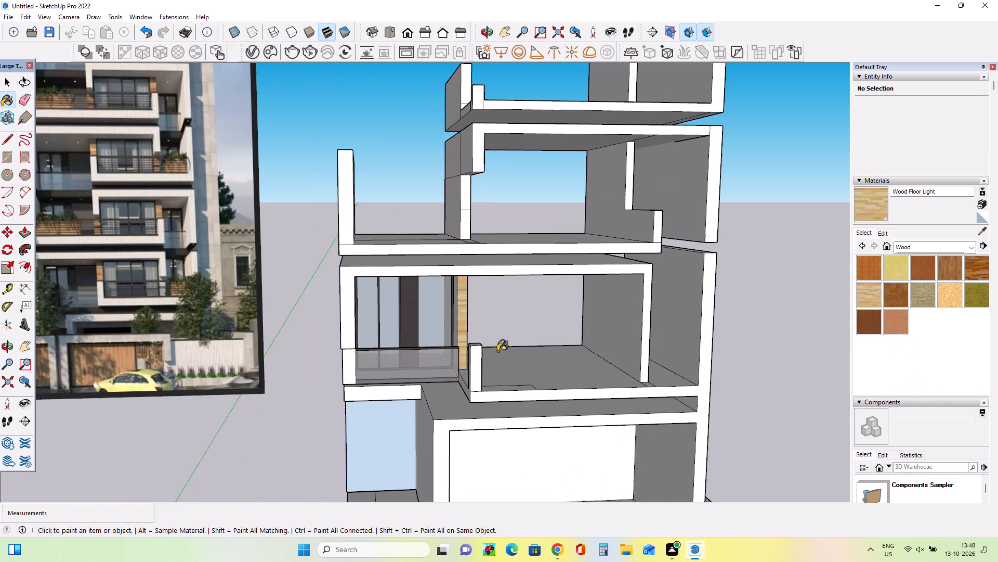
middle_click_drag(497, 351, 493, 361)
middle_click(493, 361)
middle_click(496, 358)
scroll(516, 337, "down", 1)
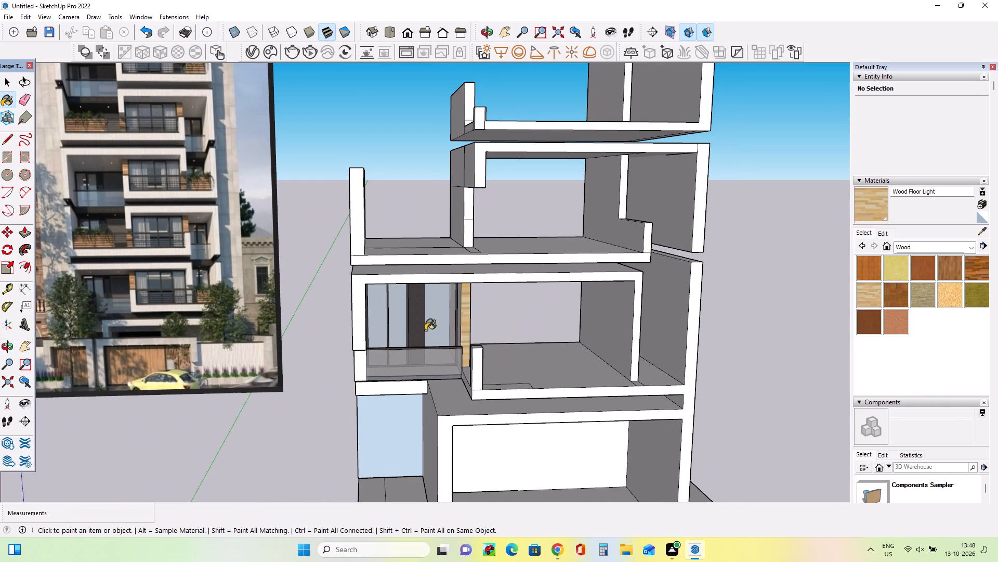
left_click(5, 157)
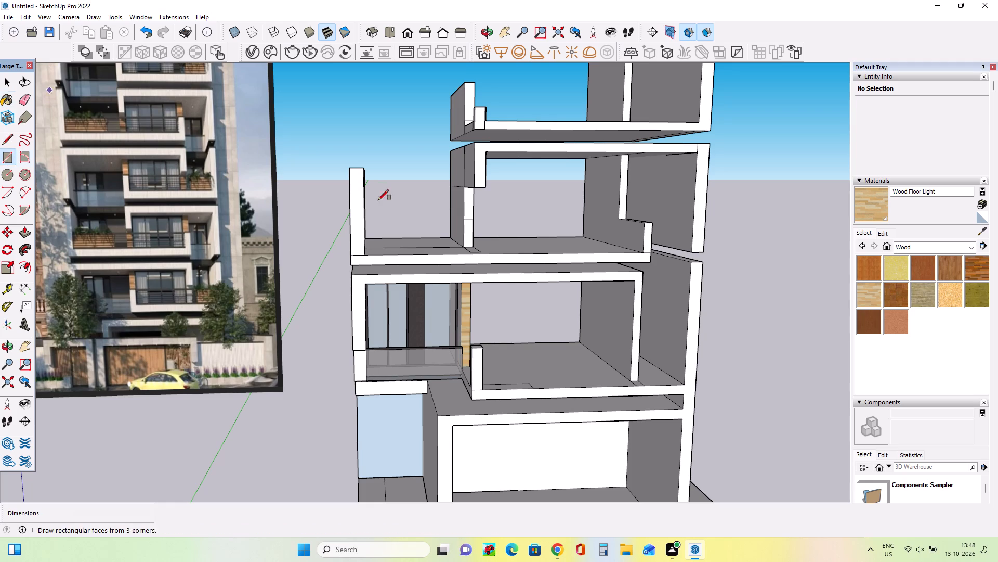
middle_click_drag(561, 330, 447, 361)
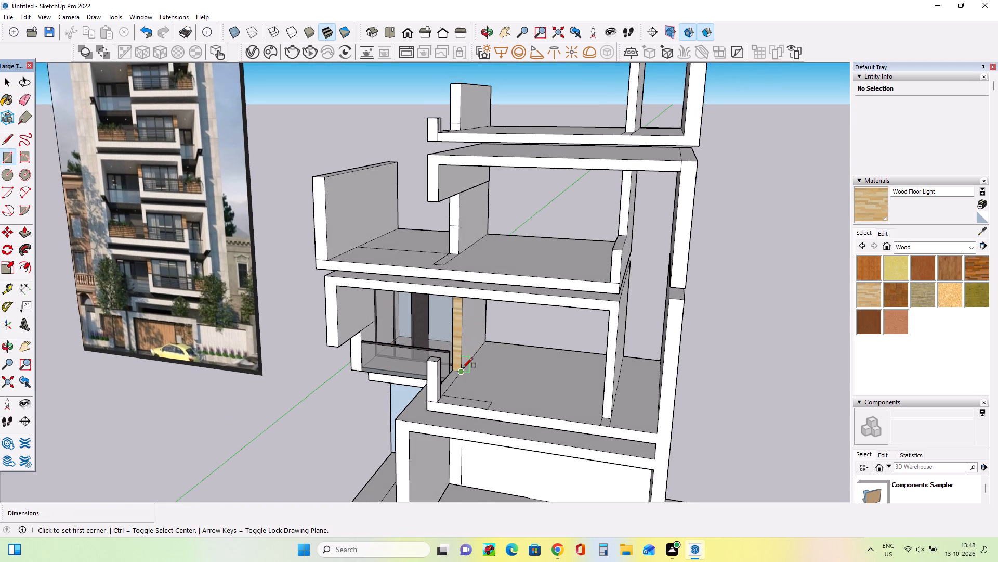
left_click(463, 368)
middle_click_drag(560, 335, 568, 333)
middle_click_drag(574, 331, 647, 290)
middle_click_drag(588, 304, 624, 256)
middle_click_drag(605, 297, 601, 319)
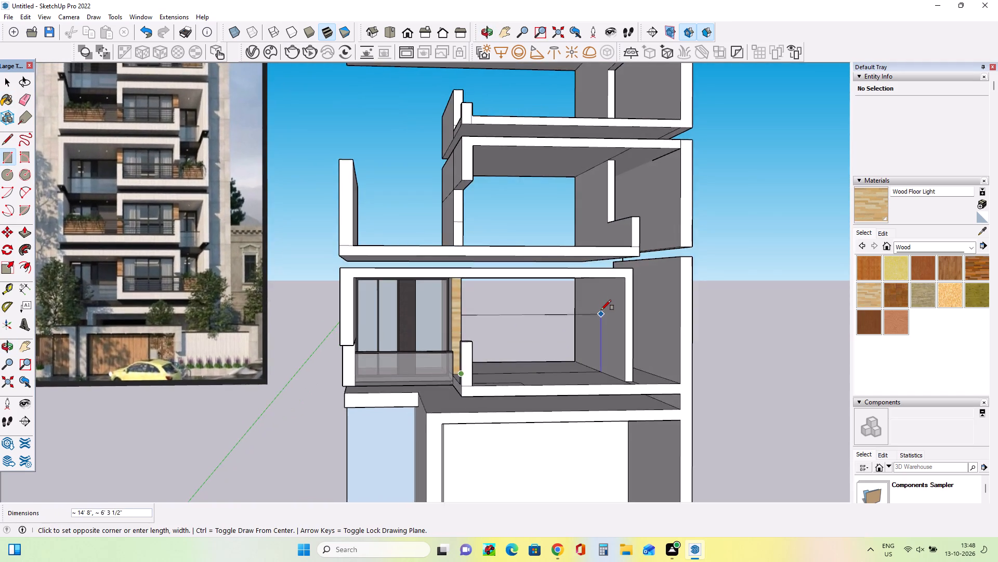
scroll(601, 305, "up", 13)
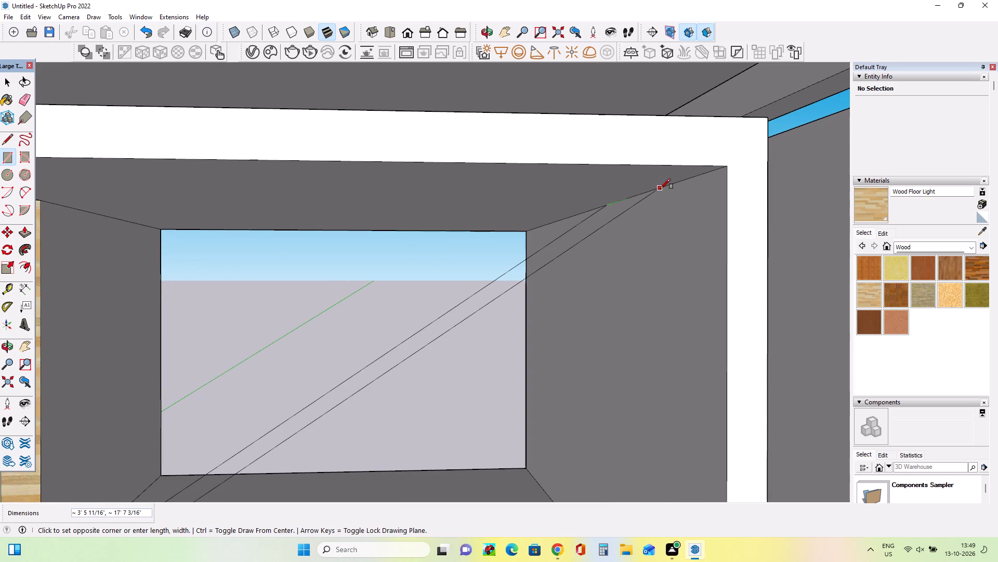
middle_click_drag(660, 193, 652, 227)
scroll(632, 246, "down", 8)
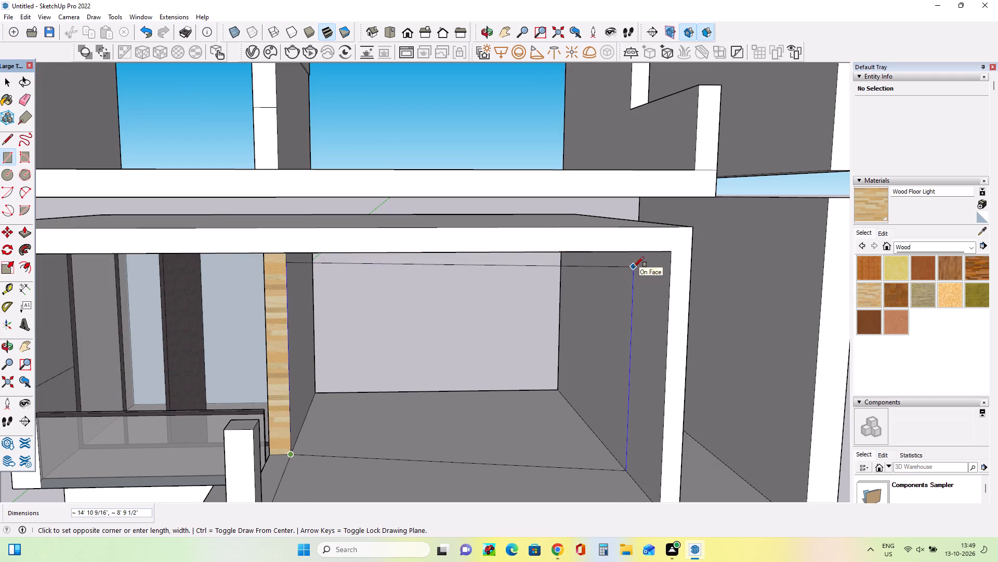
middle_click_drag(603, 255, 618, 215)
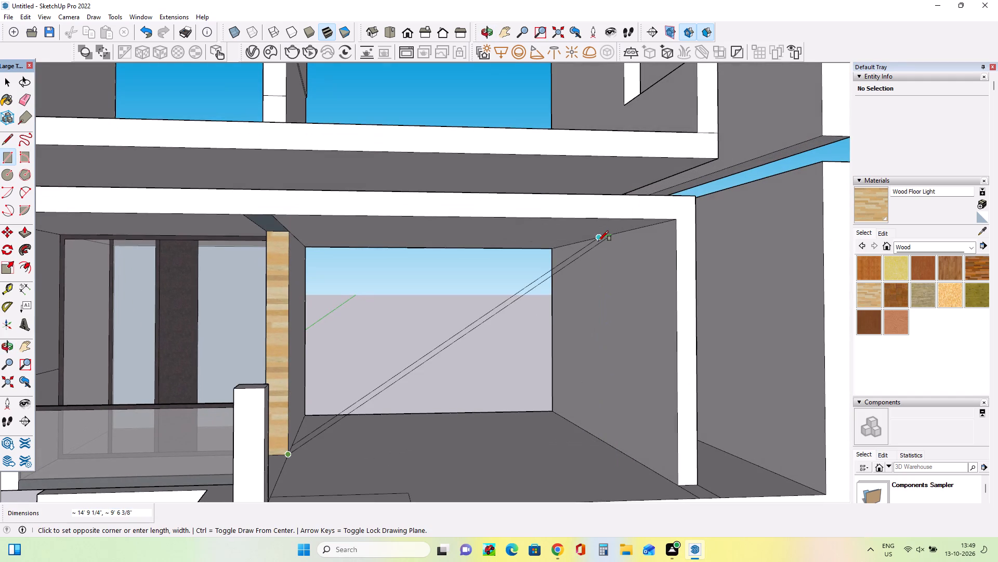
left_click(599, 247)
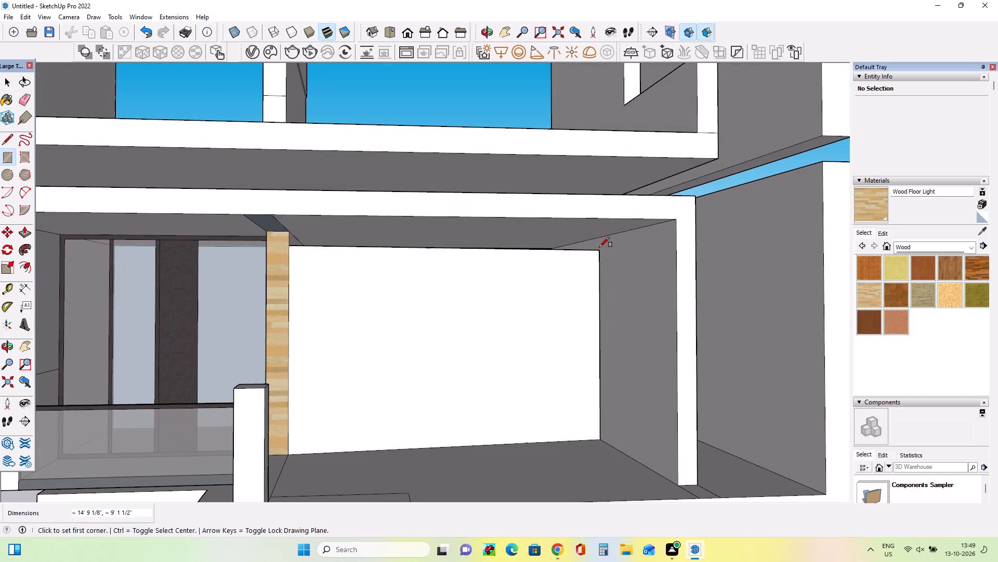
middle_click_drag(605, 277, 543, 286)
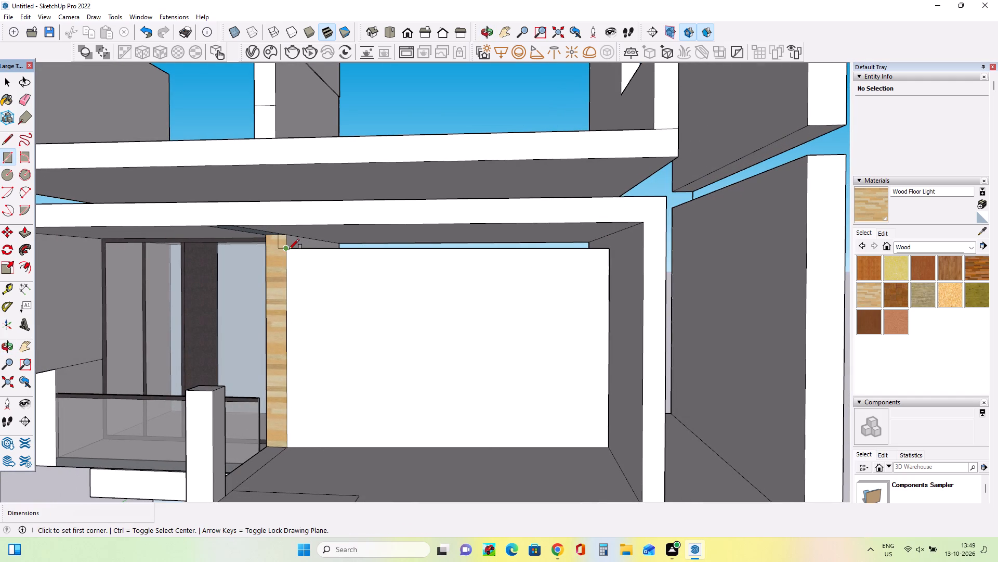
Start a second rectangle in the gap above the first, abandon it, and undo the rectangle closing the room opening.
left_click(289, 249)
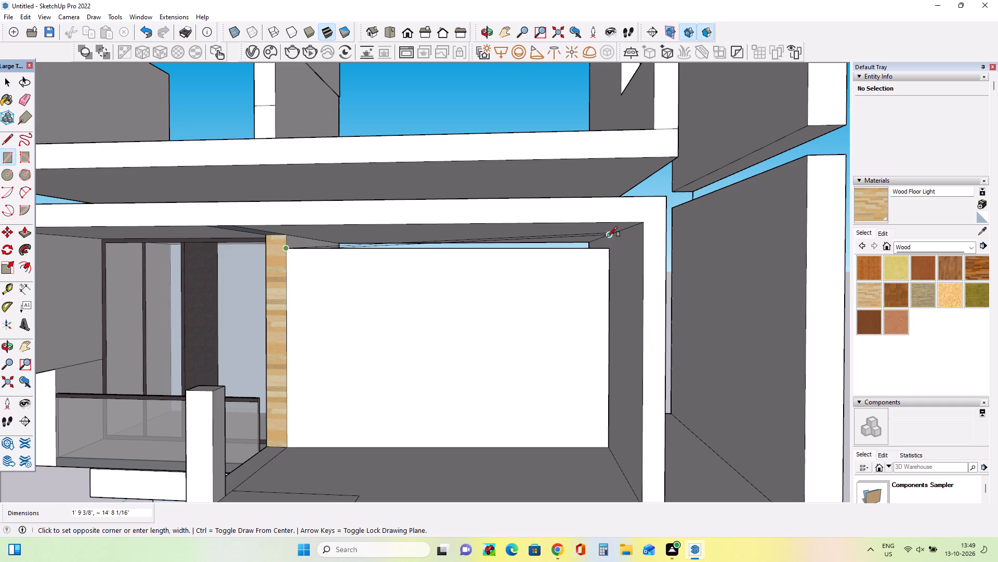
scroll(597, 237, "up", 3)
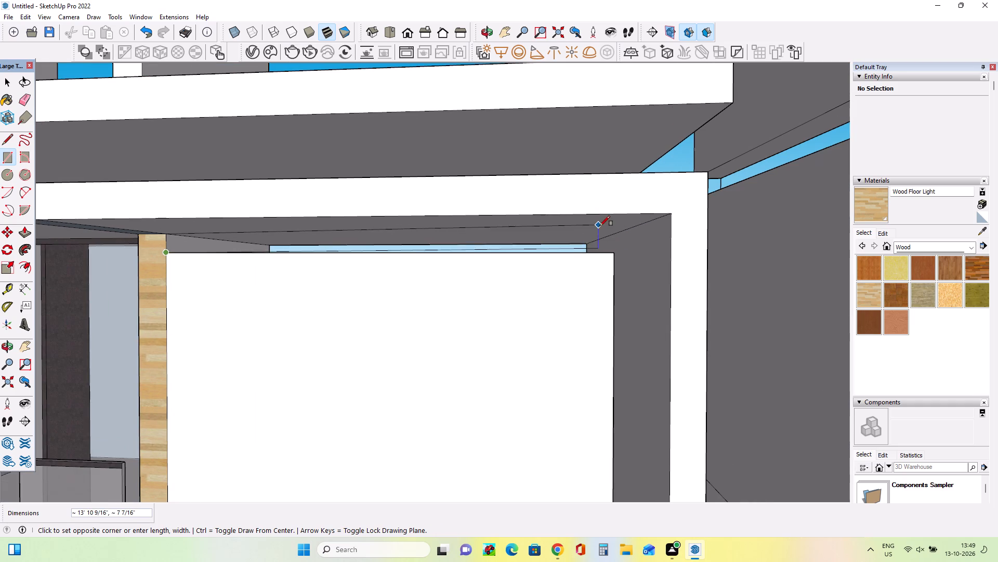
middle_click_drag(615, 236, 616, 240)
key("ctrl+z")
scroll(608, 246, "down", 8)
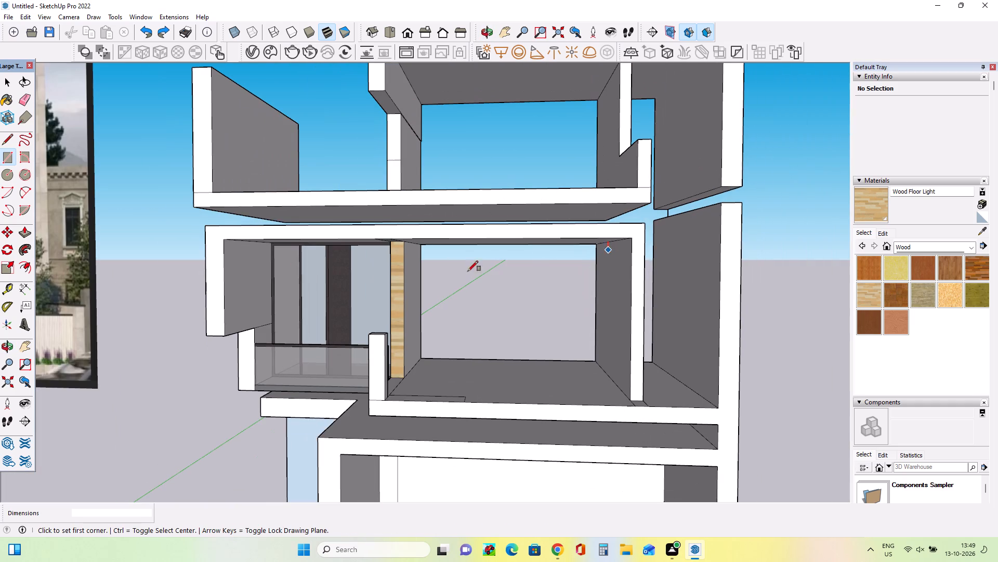
Draw a floor line about 14' 7 7/8" long from the wood-finished wall's bottom corner to the opposite side wall.
left_click(6, 133)
middle_click_drag(434, 351, 480, 381)
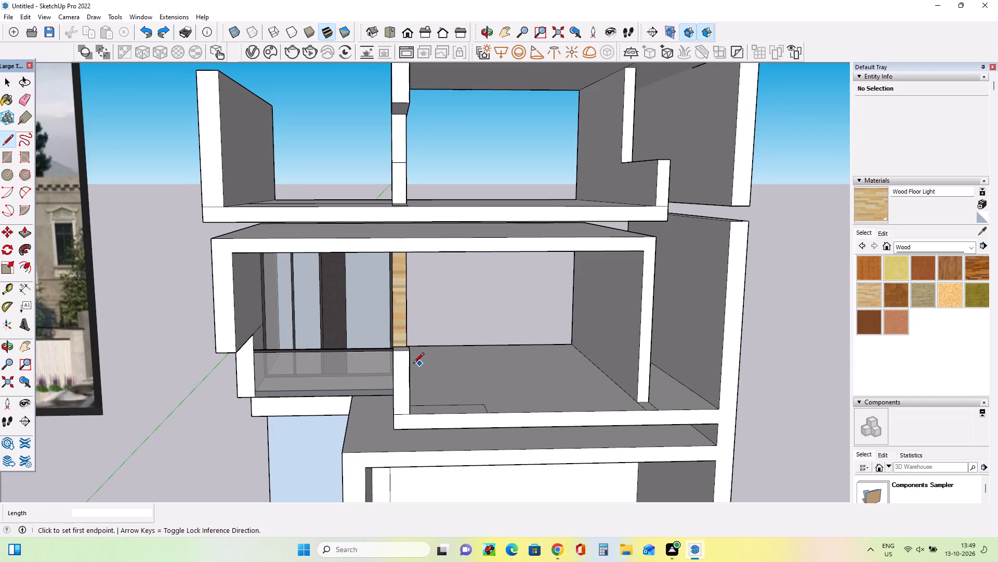
middle_click_drag(443, 379, 401, 403)
left_click(405, 376)
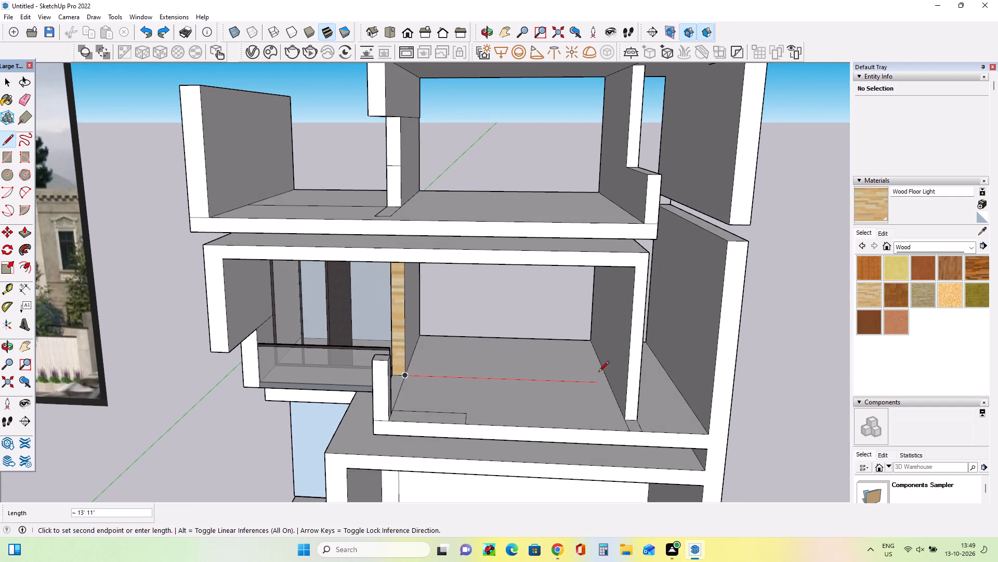
left_click(607, 379)
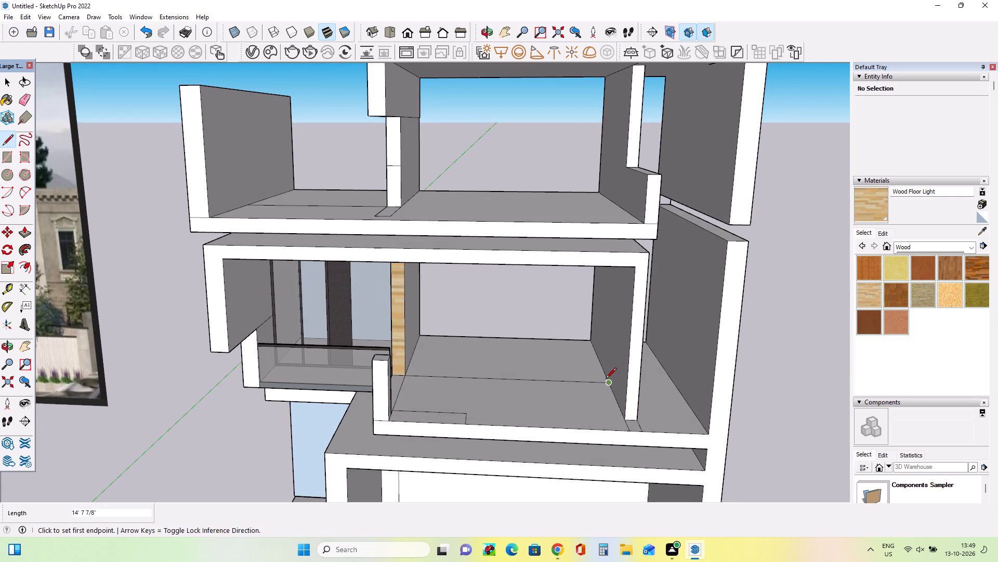
Draw a vertical line up the side wall to the ceiling and a ceiling line back to the wood-finished wall, closing the face.
middle_click_drag(605, 379, 633, 265)
middle_click_drag(638, 397, 635, 466)
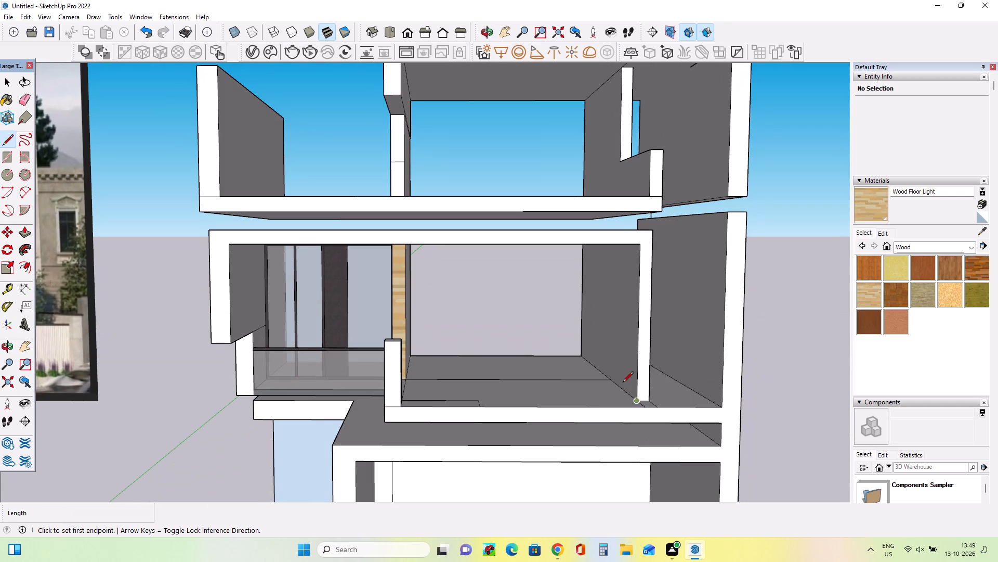
left_click(610, 381)
middle_click_drag(613, 281, 623, 232)
left_click(605, 247)
middle_click_drag(623, 263, 627, 282)
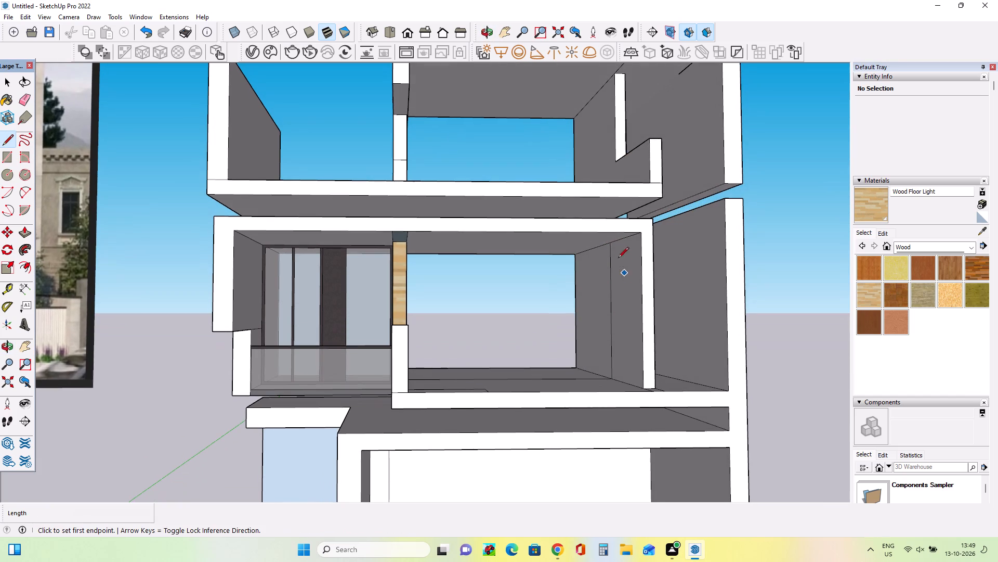
left_click(610, 241)
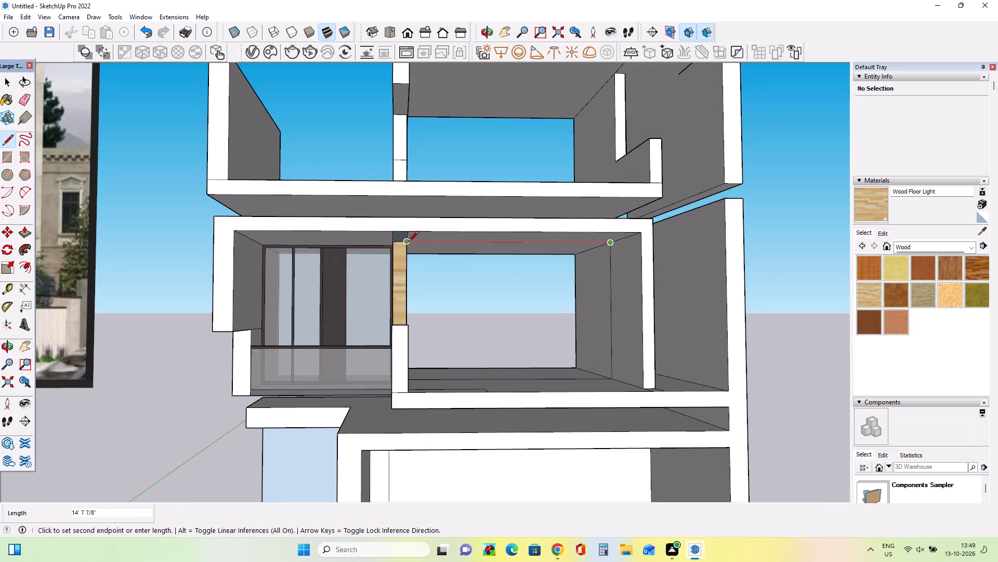
left_click(408, 242)
Offset the outline of the new room face slightly inward to form a narrow frame border.
middle_click_drag(483, 301, 501, 365)
middle_click_drag(537, 355, 510, 349)
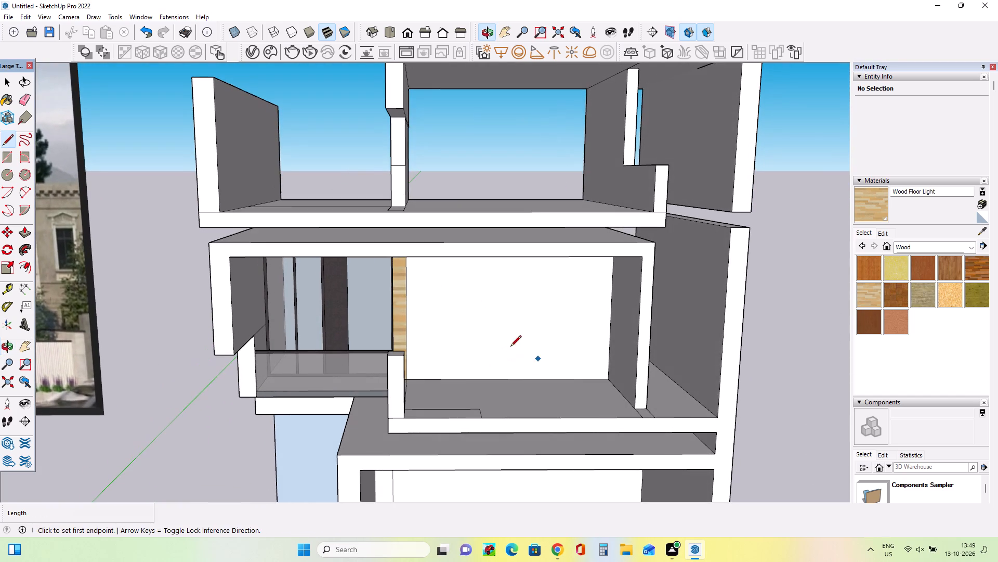
left_click(21, 265)
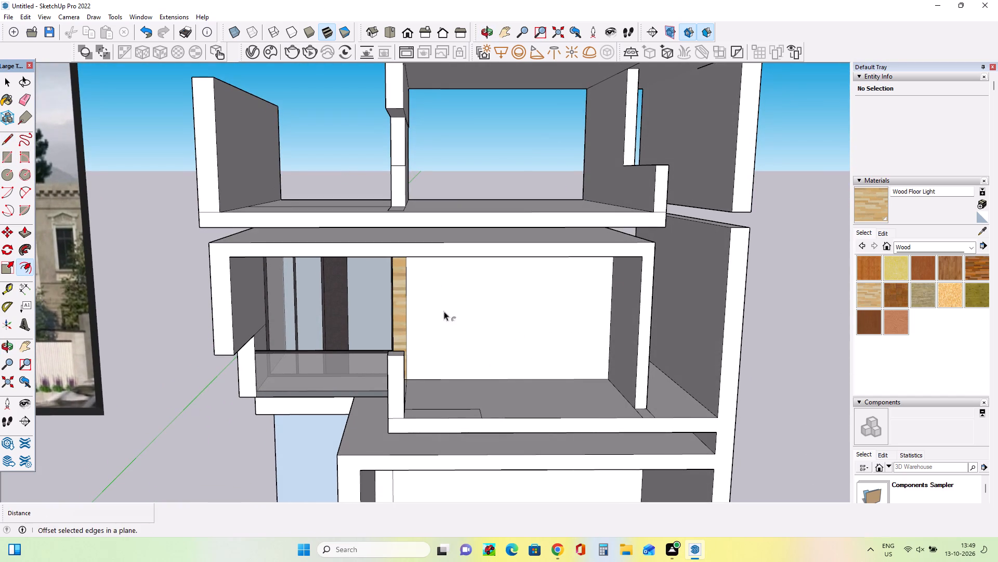
left_click(522, 316)
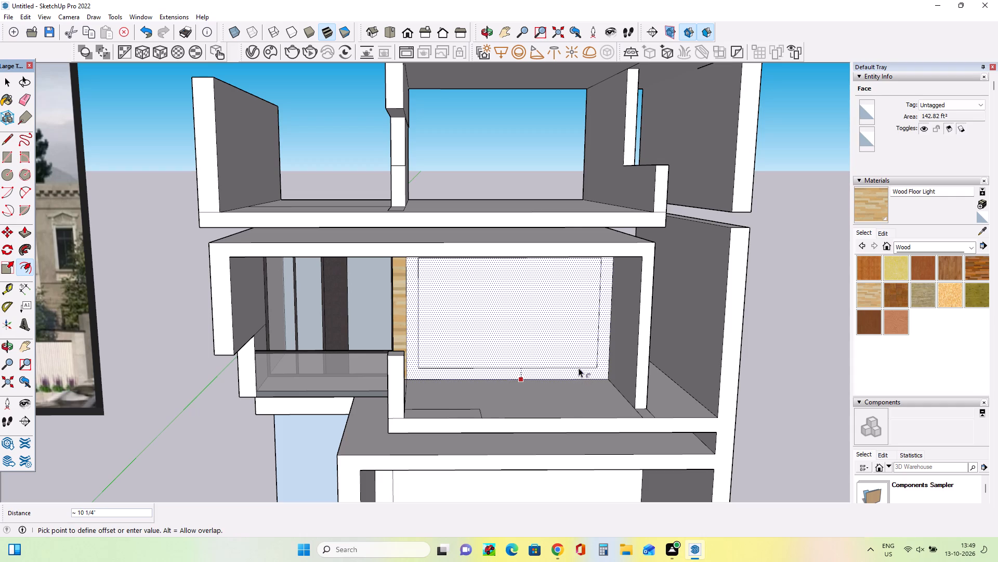
key("Escape")
left_click(511, 316)
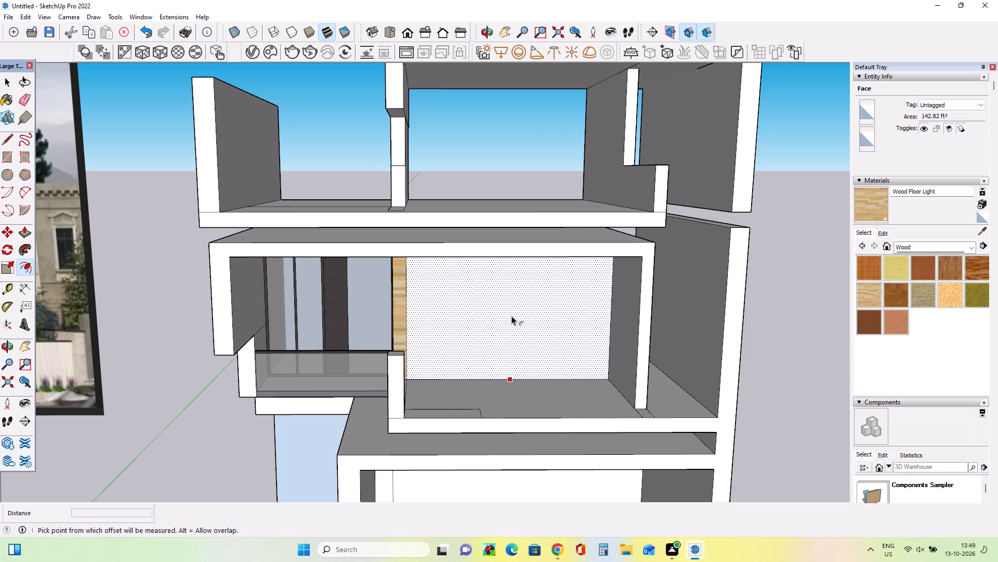
left_click(492, 375)
Examine the balcony windows in the reference image and compare them with the newly framed room opening.
middle_click_drag(575, 362, 584, 366)
scroll(584, 366, "down", 4)
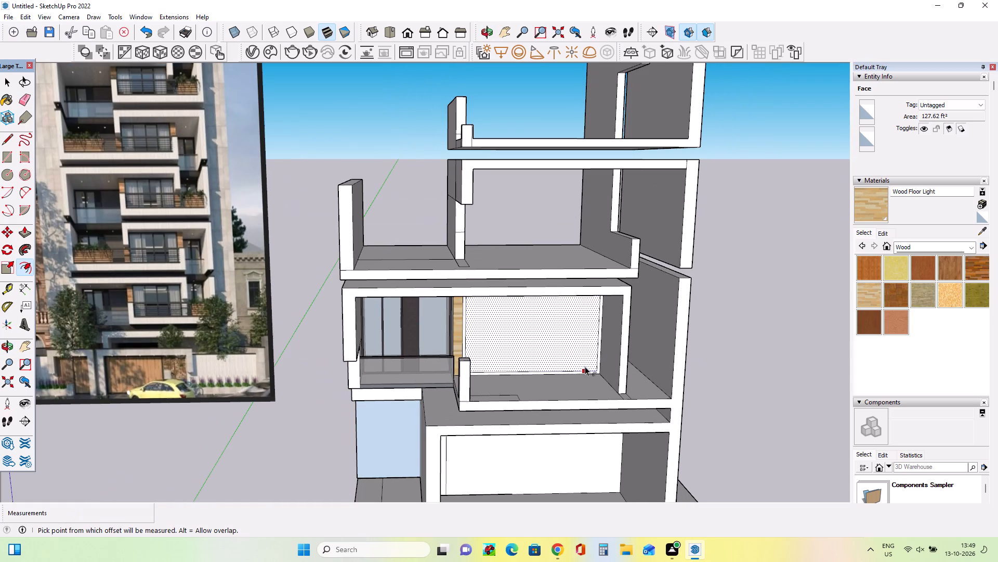
scroll(510, 365, "up", 3)
scroll(47, 247, "down", 3)
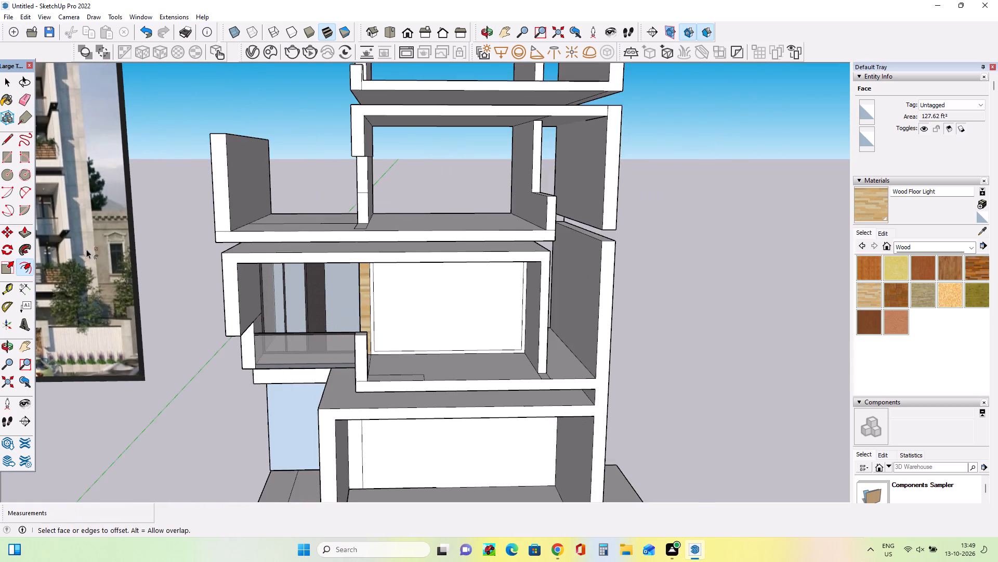
scroll(117, 249, "down", 1)
scroll(117, 249, "up", 1)
scroll(117, 249, "down", 4)
left_click(18, 348)
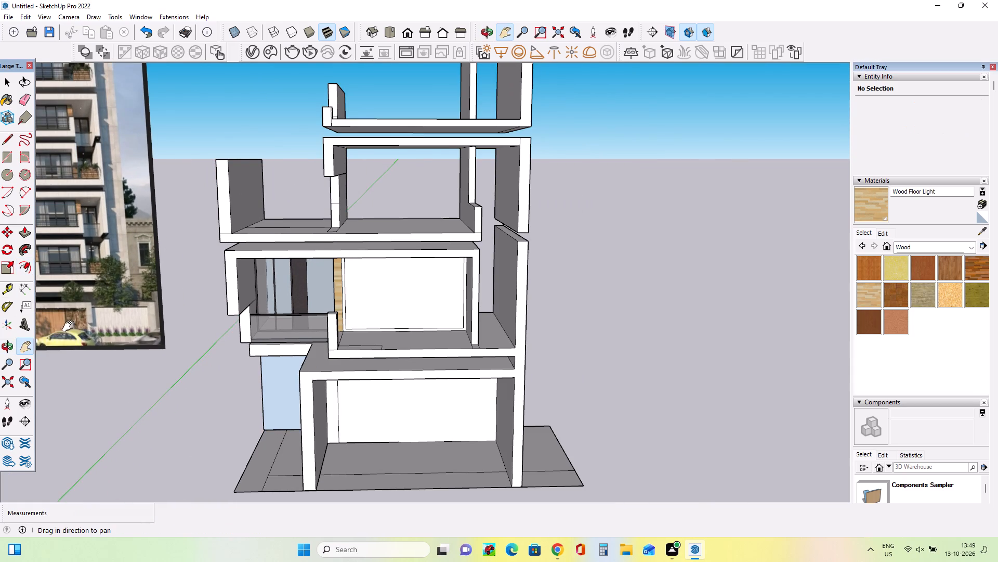
left_click_drag(75, 317, 175, 321)
scroll(157, 273, "up", 2)
scroll(157, 273, "down", 1)
scroll(157, 273, "up", 10)
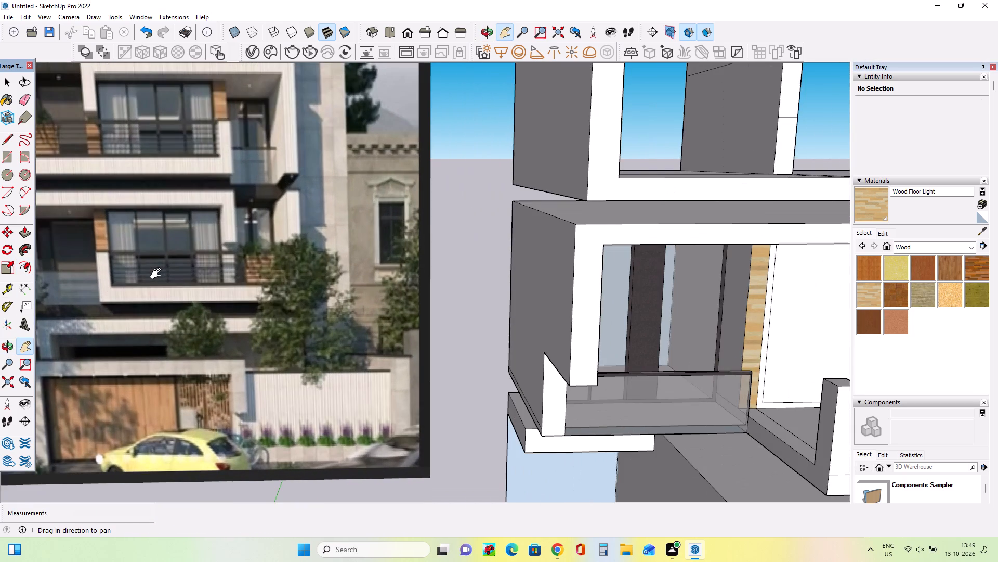
scroll(158, 274, "down", 11)
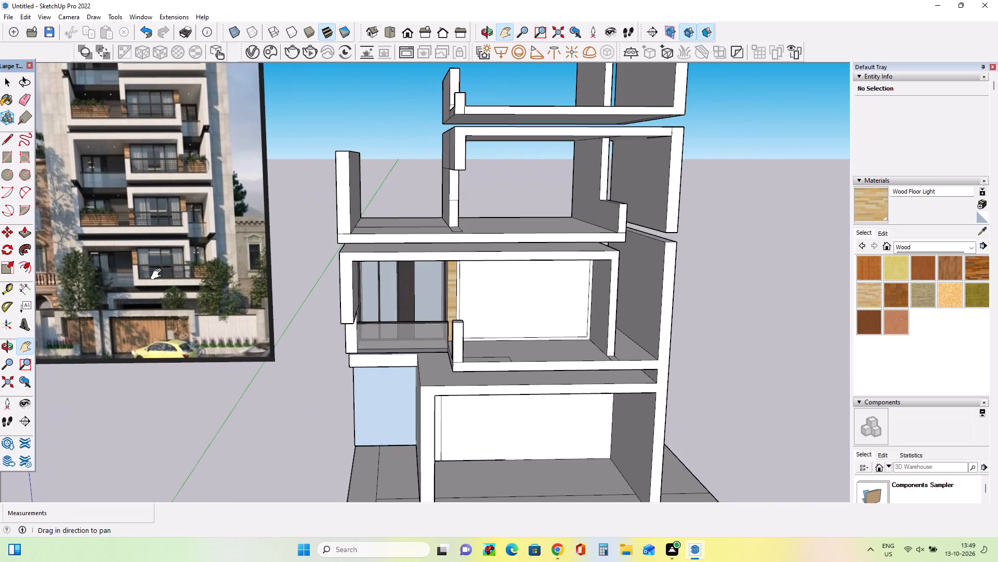
scroll(159, 274, "down", 5)
middle_click_drag(381, 351, 380, 316)
scroll(375, 305, "up", 7)
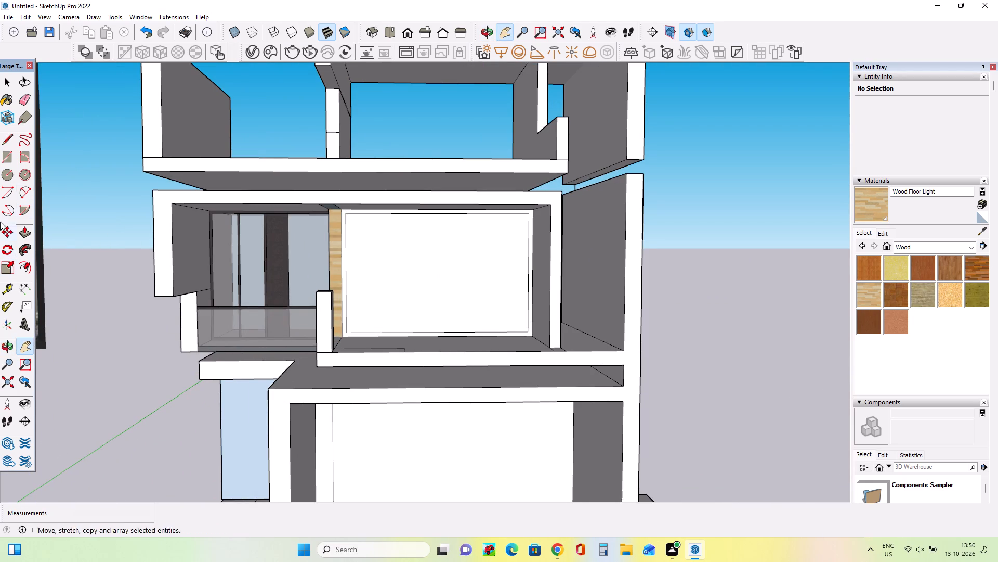
Draw a narrow vertical mullion rectangle about 9' 1 1/4" tall at the middle of the framed opening.
left_click(10, 156)
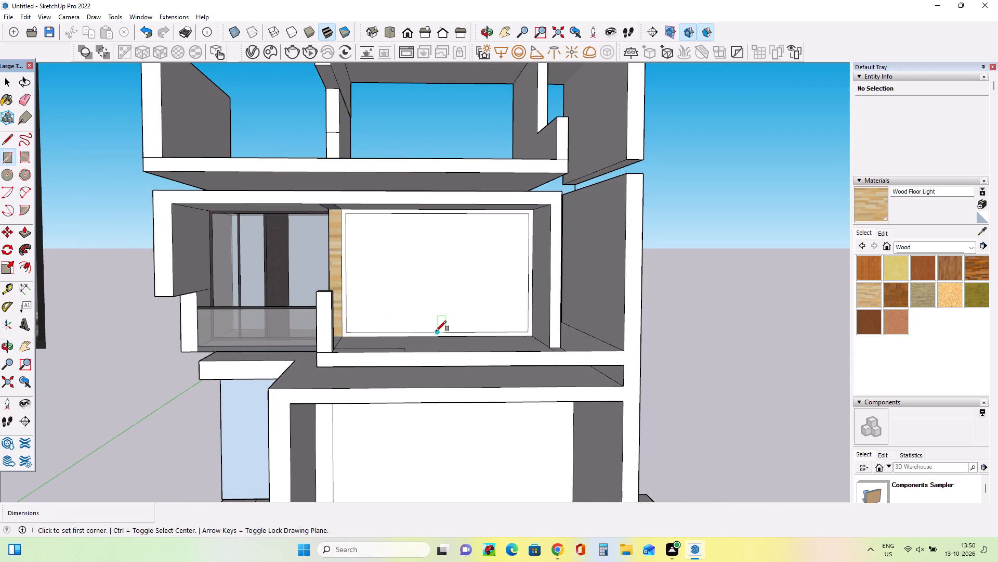
left_click(437, 331)
scroll(438, 221, "up", 3)
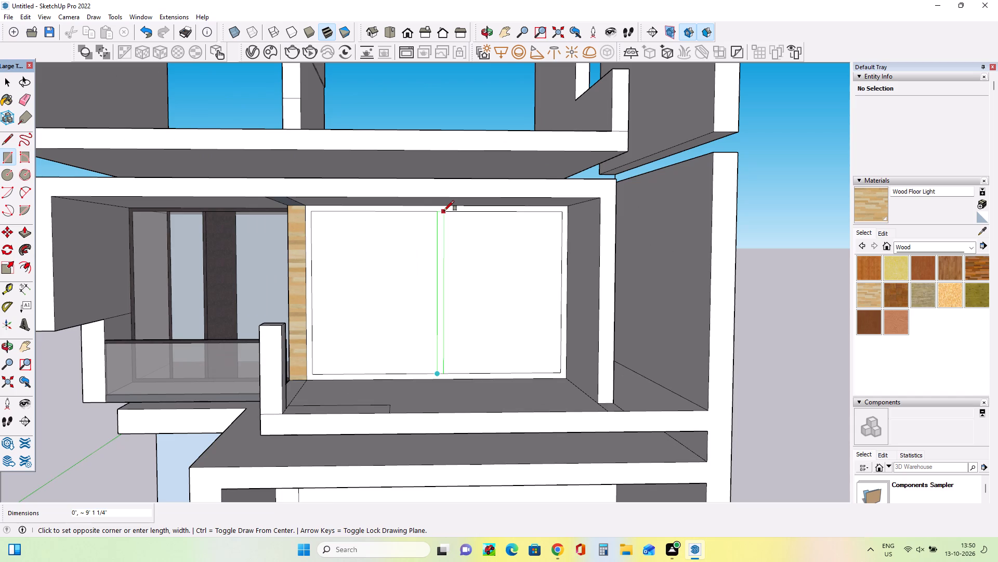
scroll(443, 211, "up", 4)
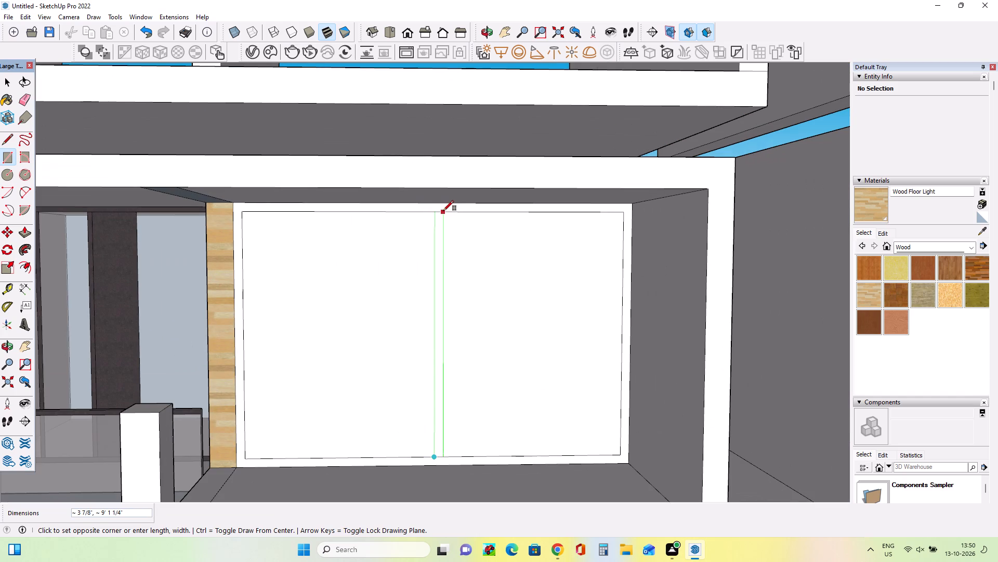
scroll(443, 211, "up", 3)
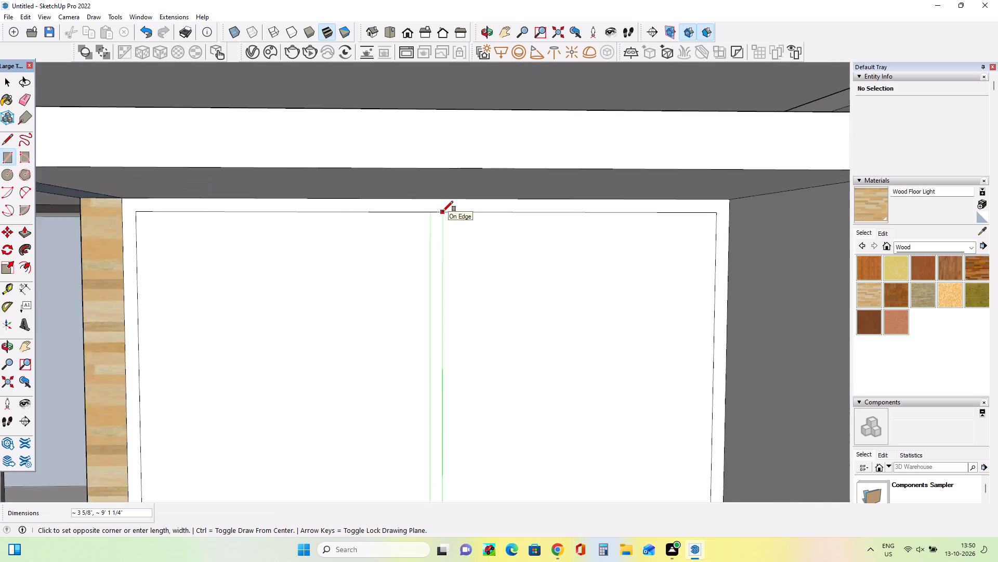
scroll(443, 211, "up", 4)
left_click(435, 211)
Draw a second mullion rectangle about 1 11/16" by 9' 1 1/4" midway between the centre mullion and the plain side wall.
scroll(447, 216, "down", 3)
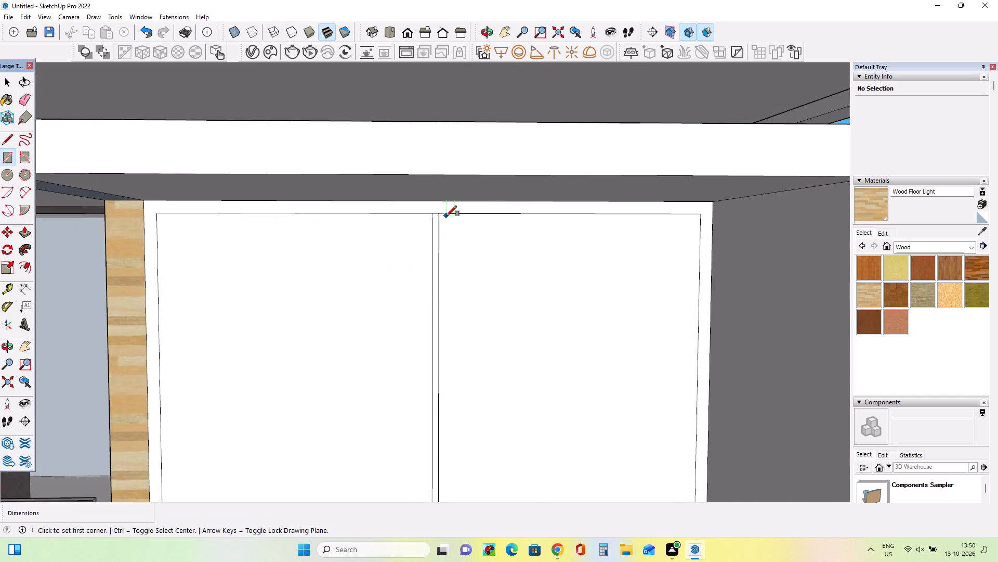
scroll(447, 216, "down", 11)
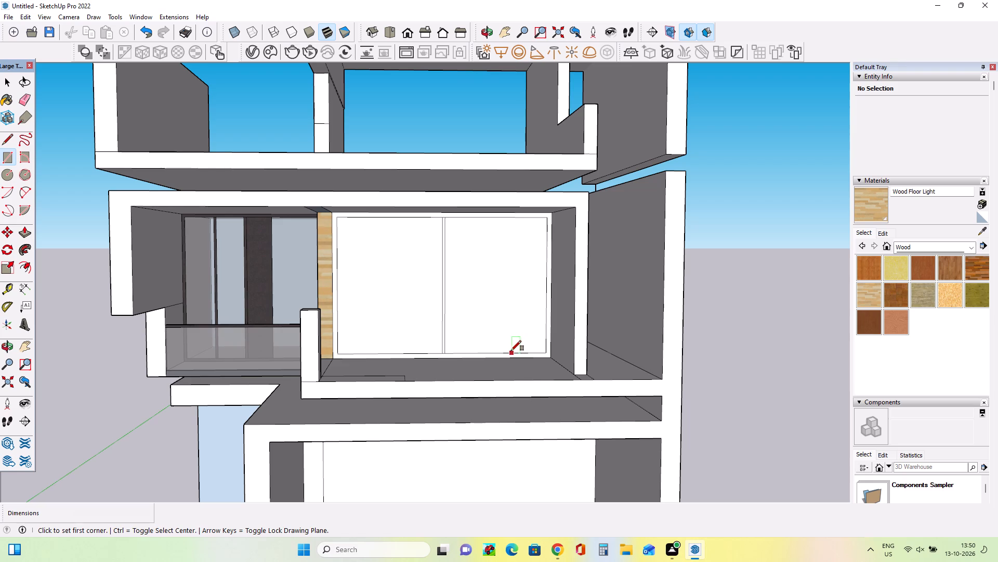
left_click(497, 351)
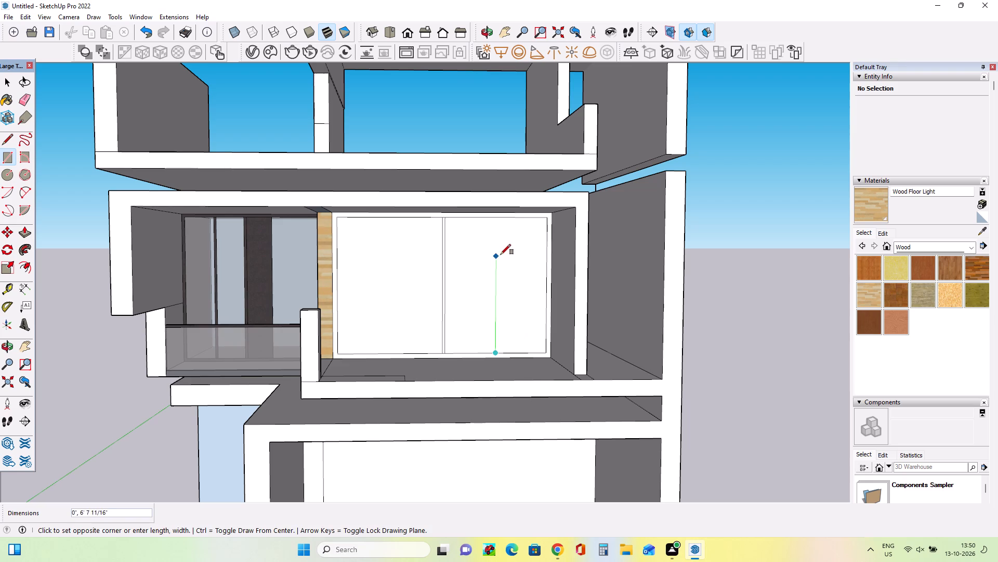
scroll(500, 250, "down", 1)
scroll(500, 250, "up", 8)
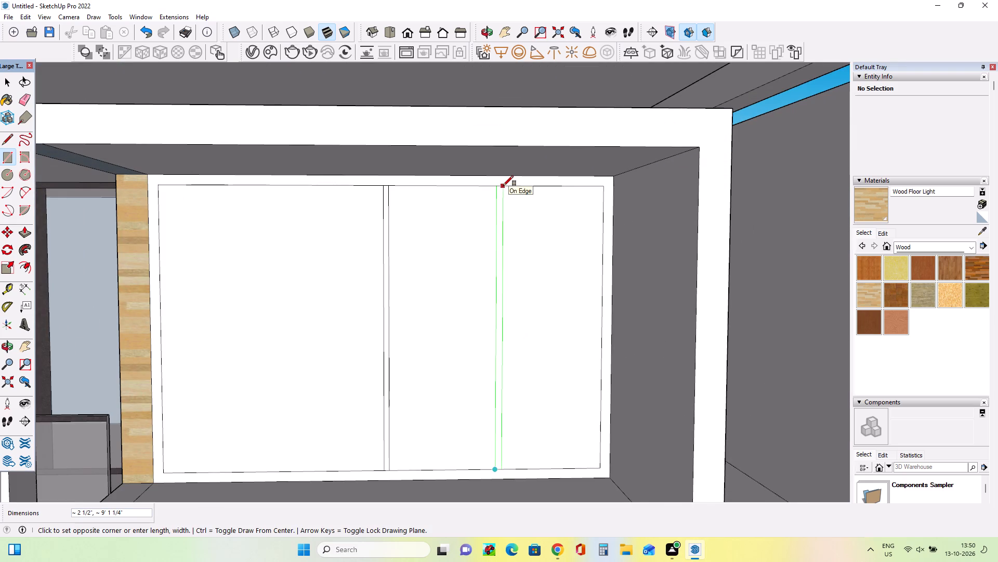
scroll(503, 186, "up", 4)
left_click(500, 185)
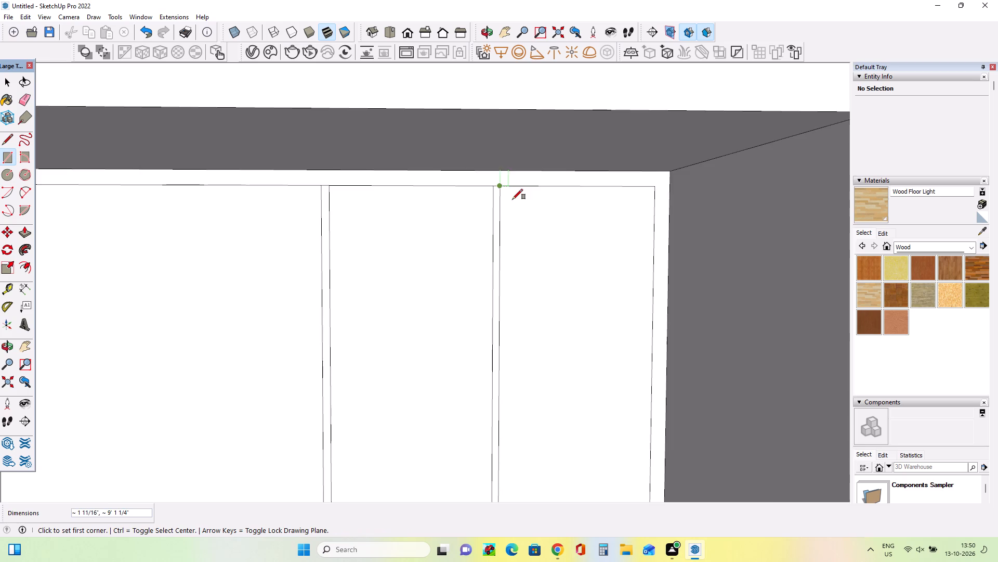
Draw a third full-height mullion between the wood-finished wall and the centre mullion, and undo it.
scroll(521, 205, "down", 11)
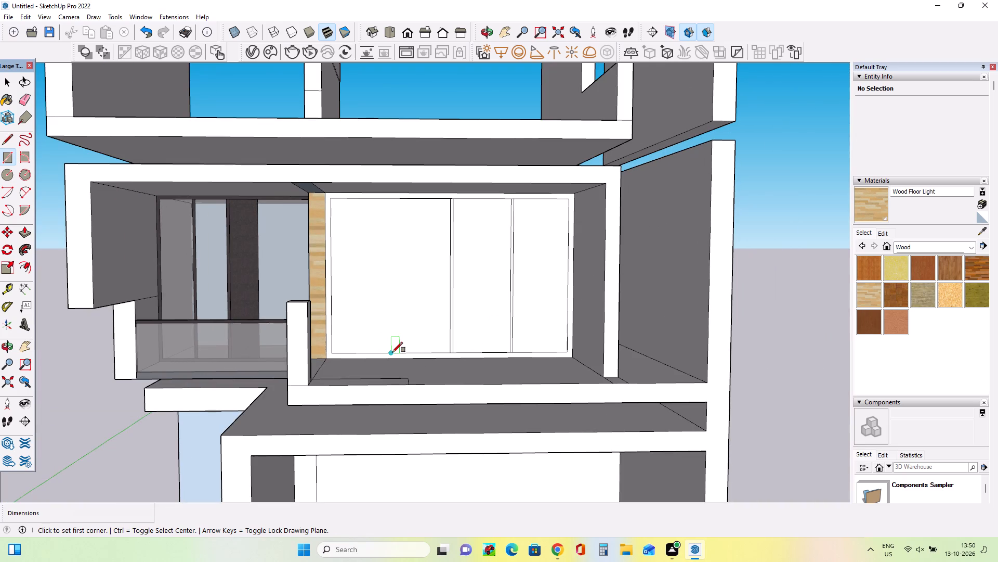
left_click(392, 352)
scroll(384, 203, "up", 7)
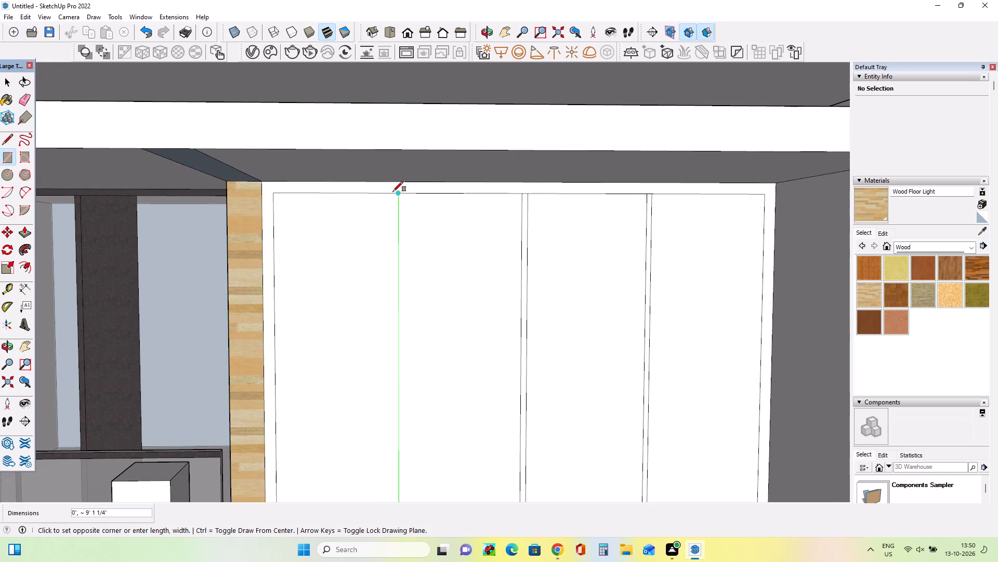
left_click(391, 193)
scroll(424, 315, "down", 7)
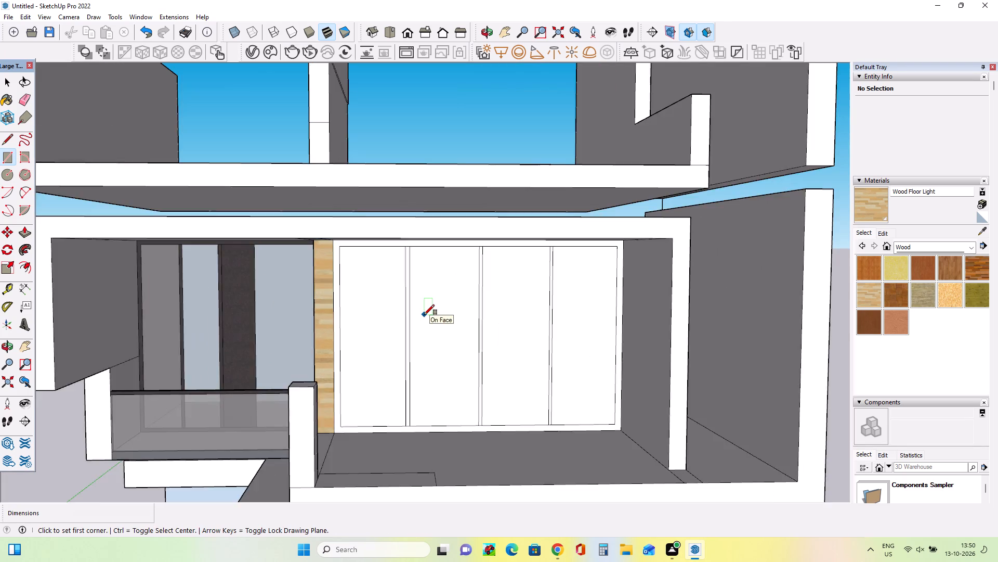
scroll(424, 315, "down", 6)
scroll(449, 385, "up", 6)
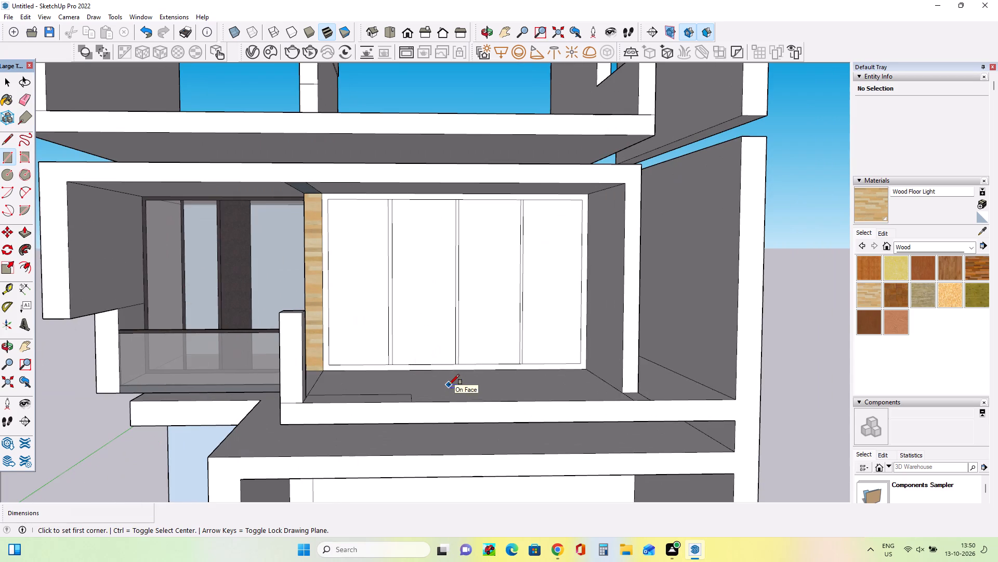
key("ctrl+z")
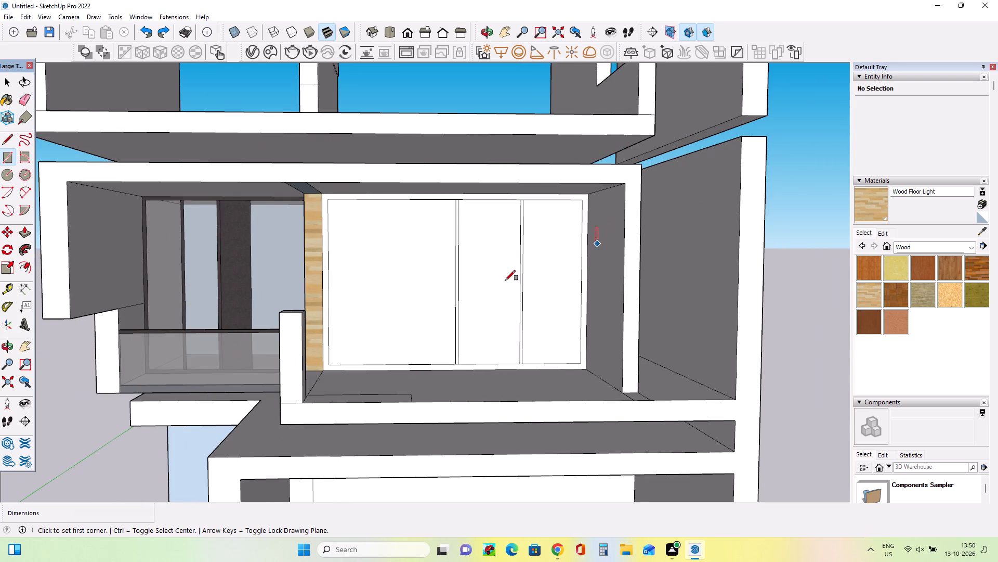
Draw a mullion rectangle about 7/8" by 9' 1 1/4" midway between the wood-finished wall and the centre mullion.
left_click(395, 367)
scroll(384, 213, "up", 5)
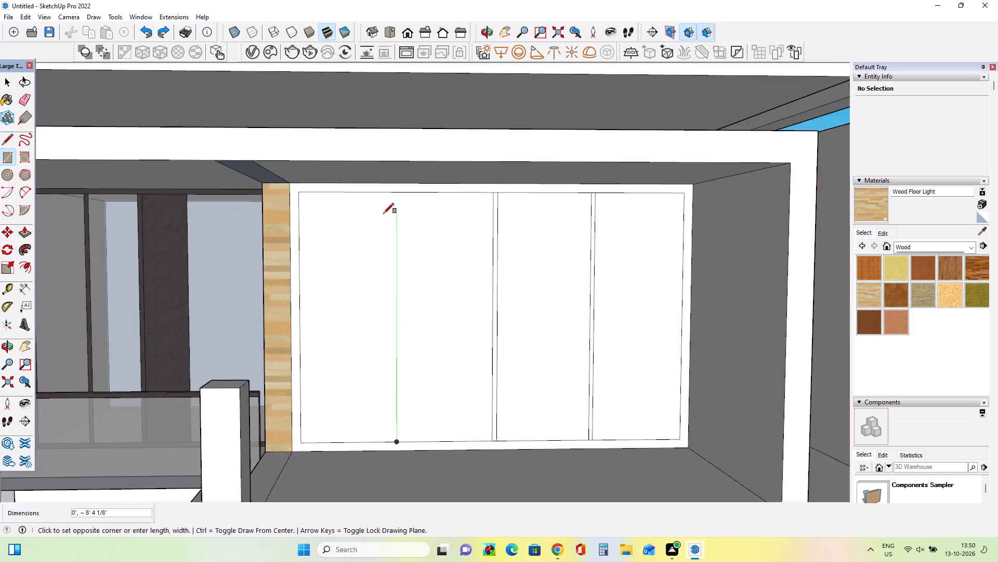
scroll(384, 213, "up", 8)
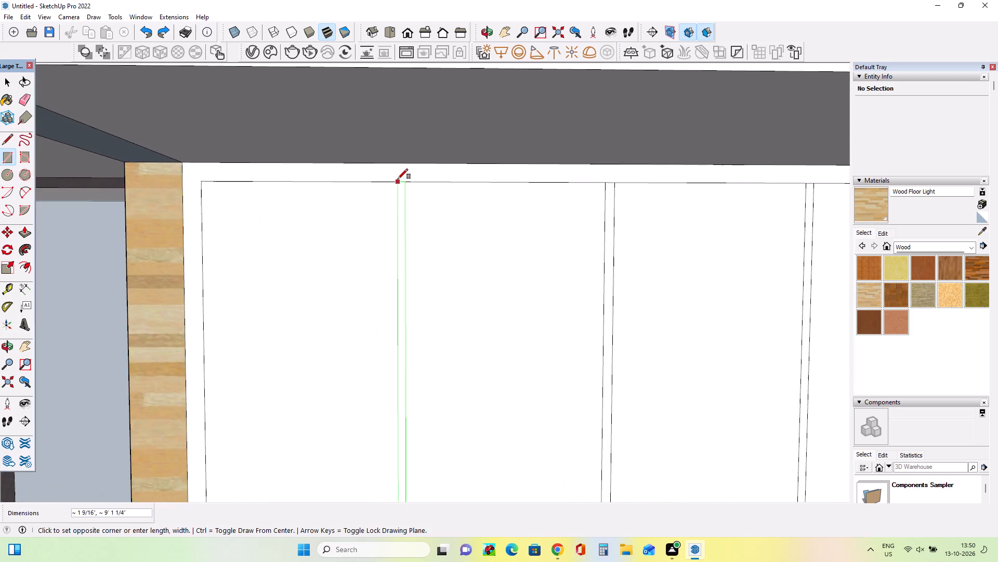
scroll(398, 179, "up", 3)
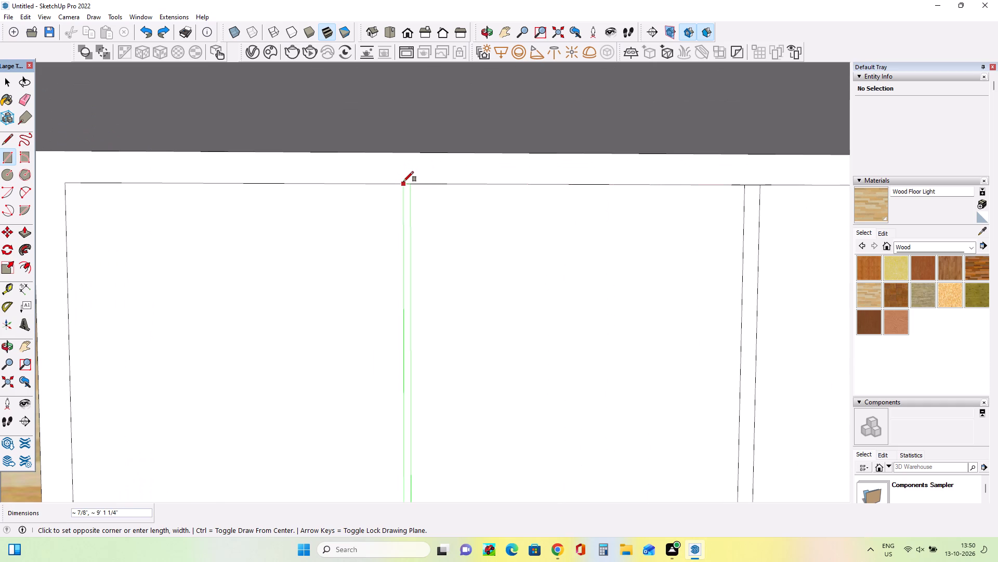
left_click(403, 182)
Paint the window's outer frame and all three mullions with the in-model material Asphalt New.
scroll(410, 233, "down", 16)
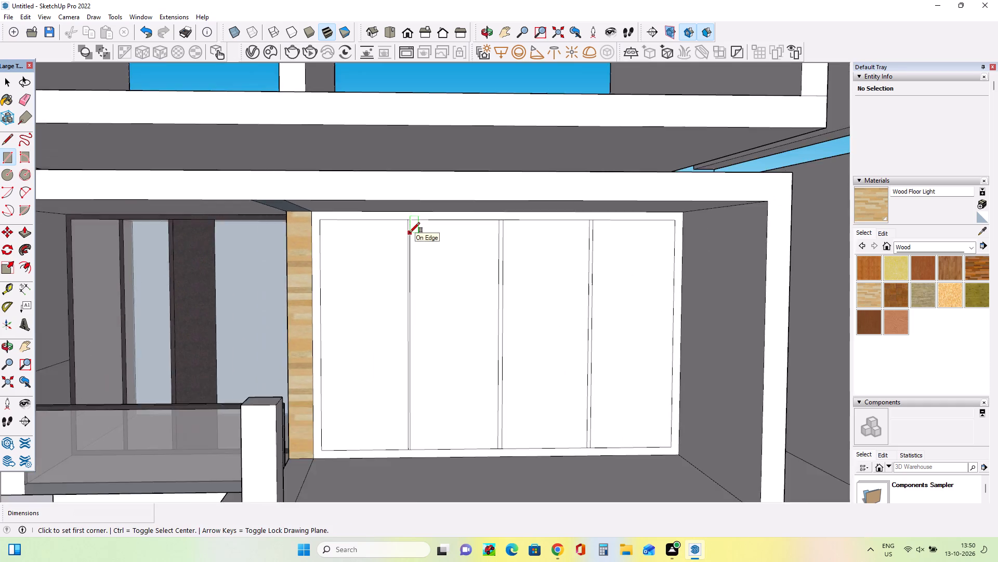
scroll(410, 233, "down", 4)
middle_click(546, 341)
scroll(482, 334, "up", 3)
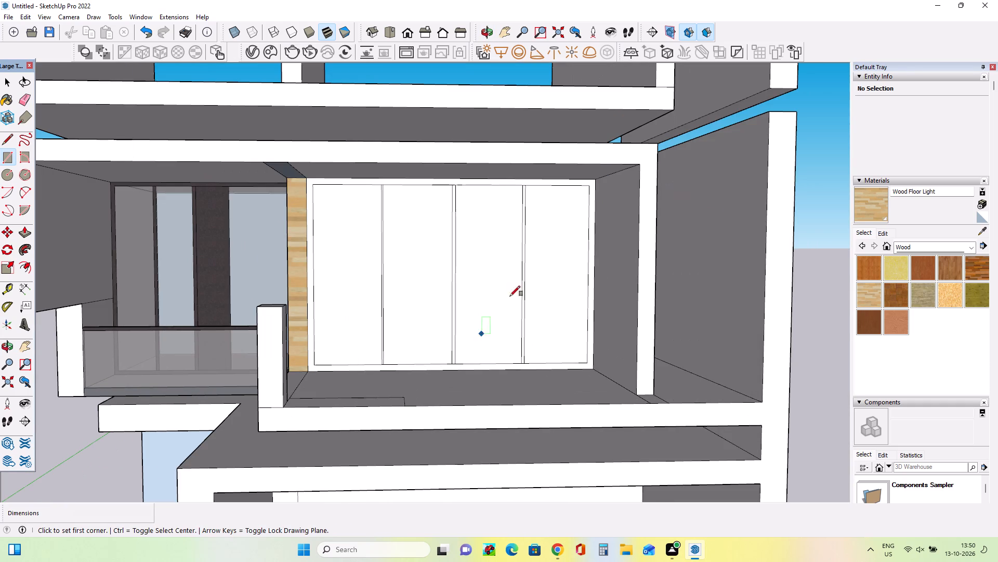
scroll(926, 285, "up", 4)
left_click(936, 246)
scroll(932, 263, "up", 7)
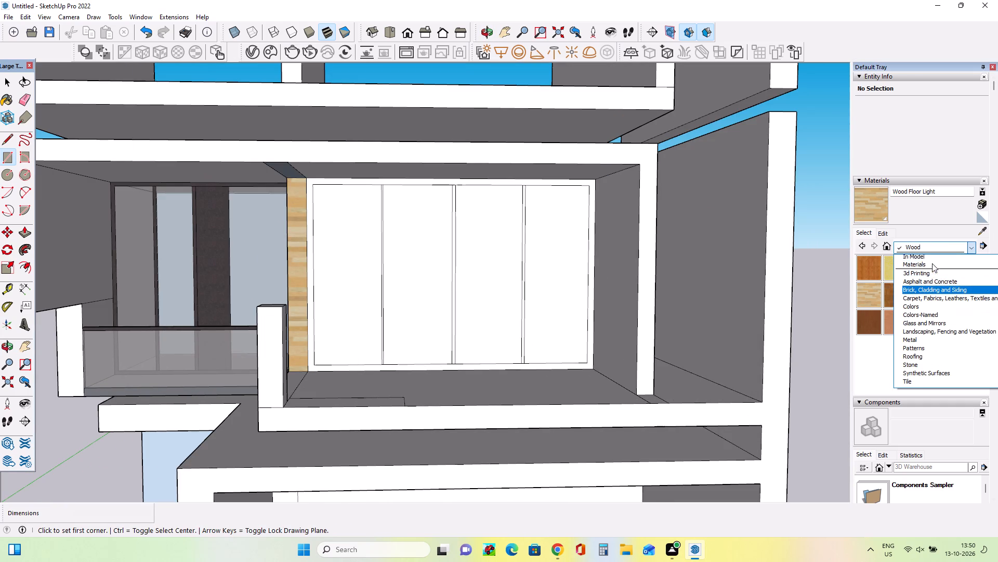
scroll(932, 263, "up", 7)
left_click(929, 260)
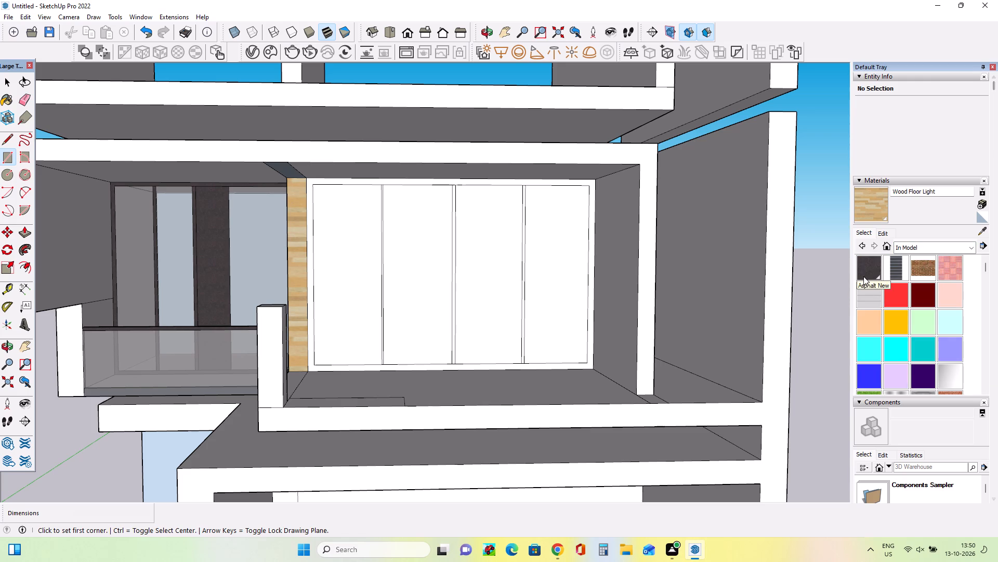
left_click(864, 276)
scroll(556, 296, "up", 4)
left_click(609, 309)
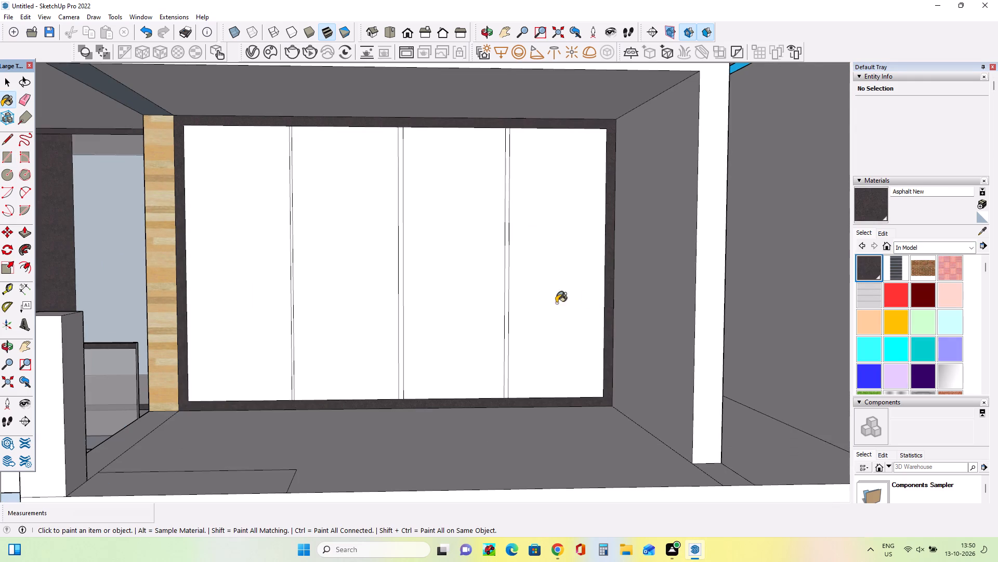
left_click(507, 311)
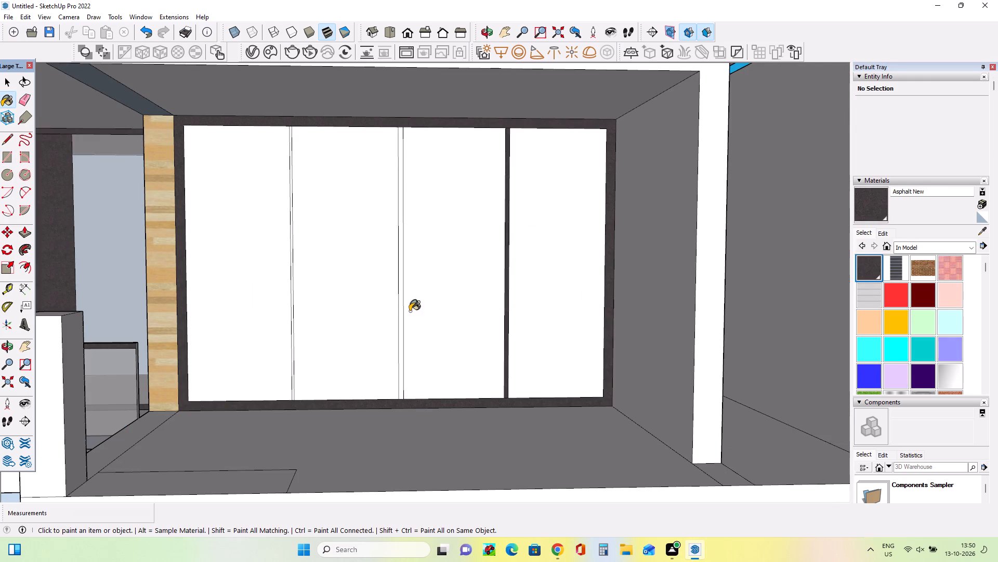
left_click(401, 308)
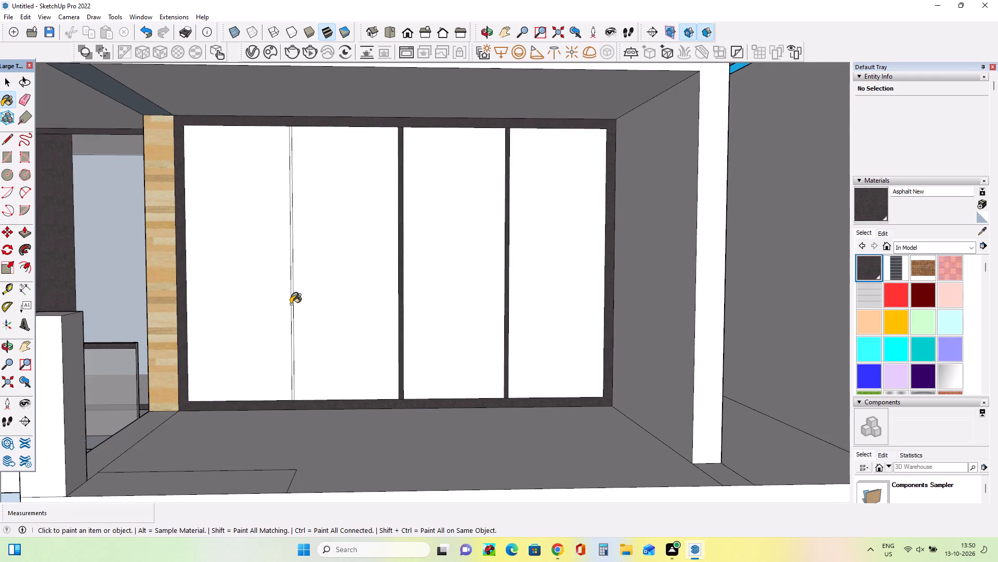
scroll(291, 304, "up", 7)
left_click(294, 299)
Compare the painted window with the windows and balcony railings in the reference image.
scroll(377, 283, "down", 2)
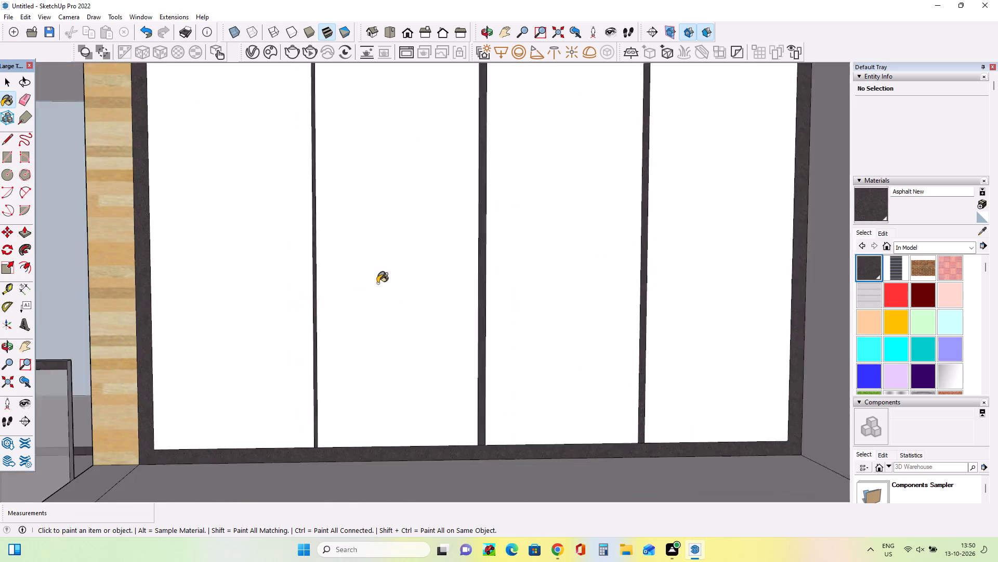
scroll(377, 283, "down", 15)
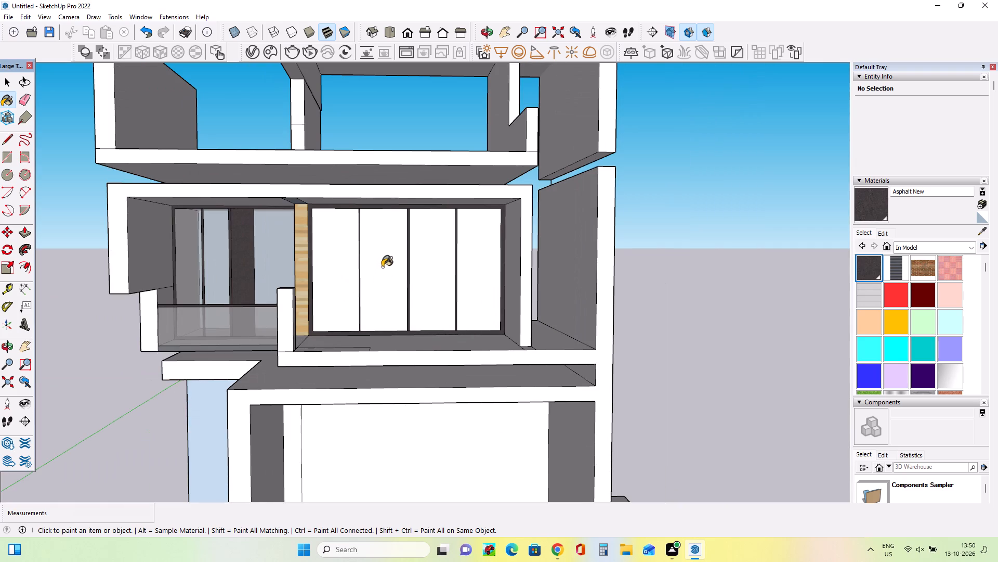
middle_click_drag(433, 393, 493, 410)
scroll(572, 393, "down", 3)
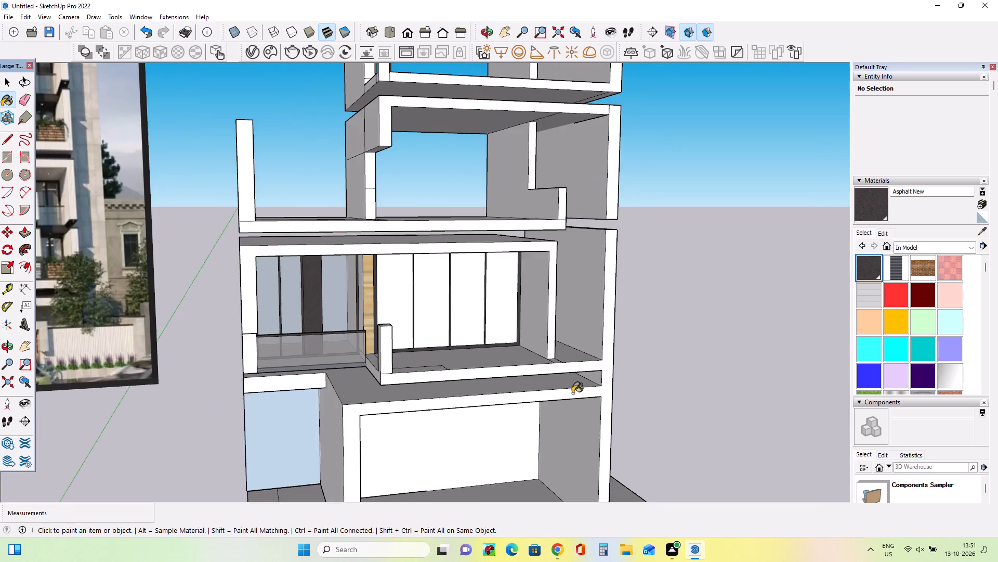
scroll(572, 393, "down", 5)
scroll(186, 327, "up", 14)
scroll(243, 290, "up", 2)
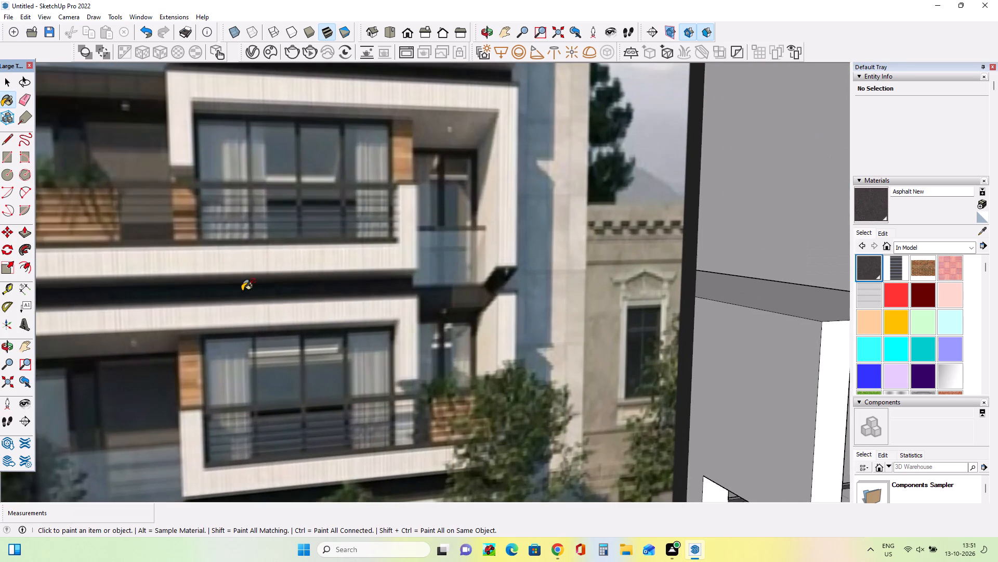
scroll(243, 290, "up", 2)
scroll(243, 290, "down", 9)
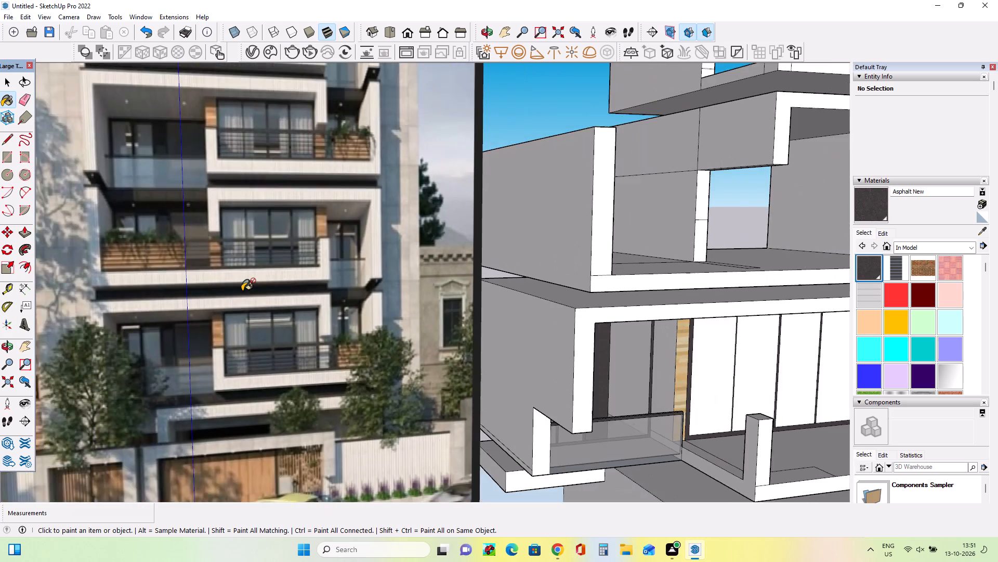
Paint the four panes of the mullioned window beside the wood-finished wall with the in-model material Translucent Glass Gray.
scroll(243, 290, "down", 8)
middle_click_drag(568, 340, 465, 325)
scroll(466, 323, "down", 1)
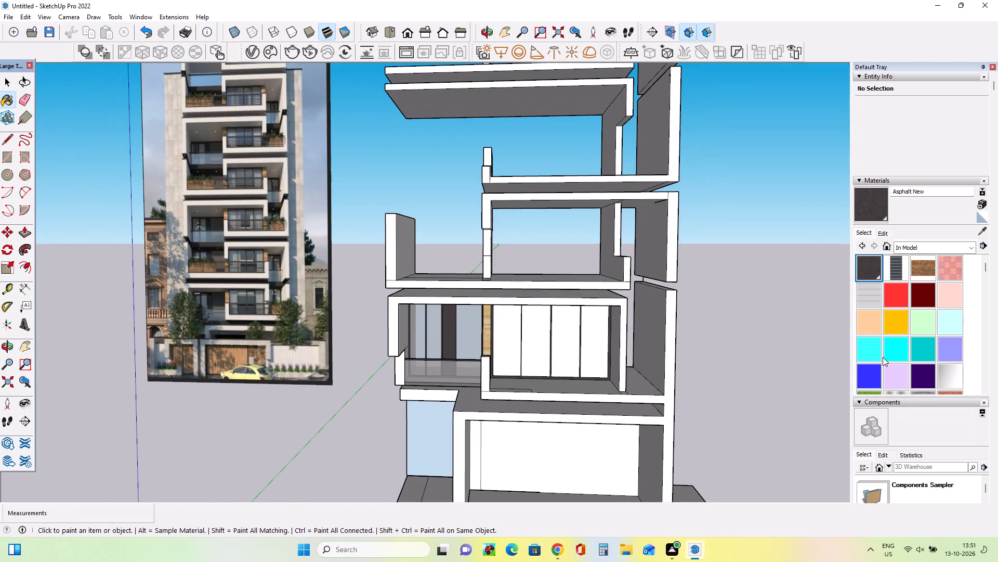
scroll(888, 317, "up", 4)
scroll(887, 317, "down", 6)
scroll(878, 314, "up", 3)
scroll(875, 350, "down", 1)
left_click(869, 343)
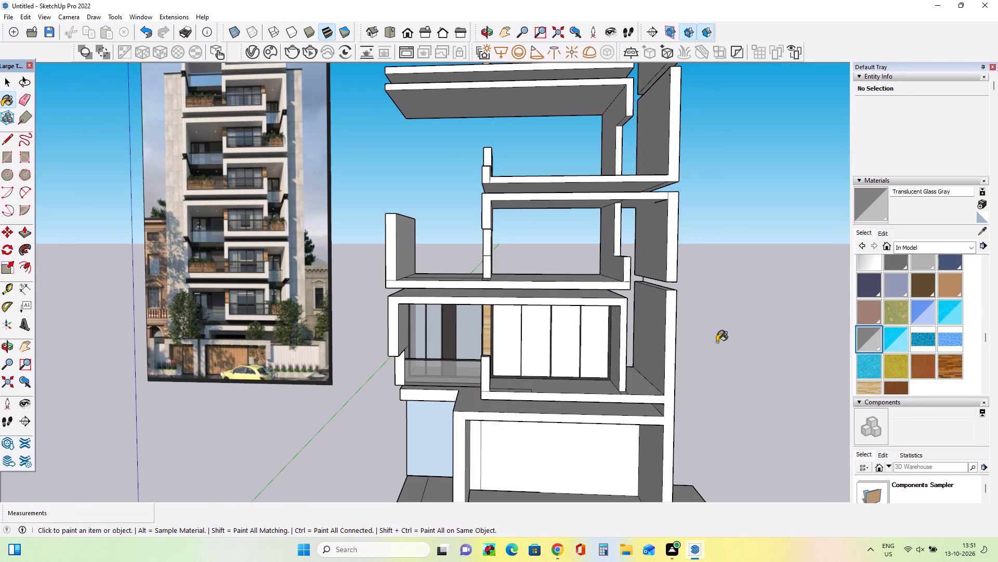
left_click(531, 343)
left_click(510, 342)
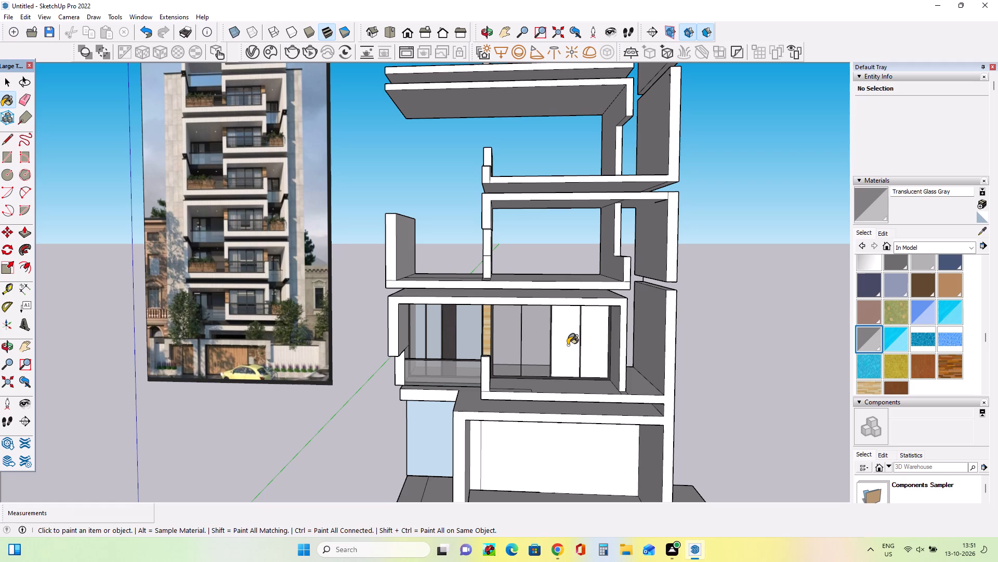
left_click(568, 345)
left_click(599, 343)
Compare the glazed window with the windows and glass-railed balconies in the reference image.
middle_click_drag(627, 389, 657, 434)
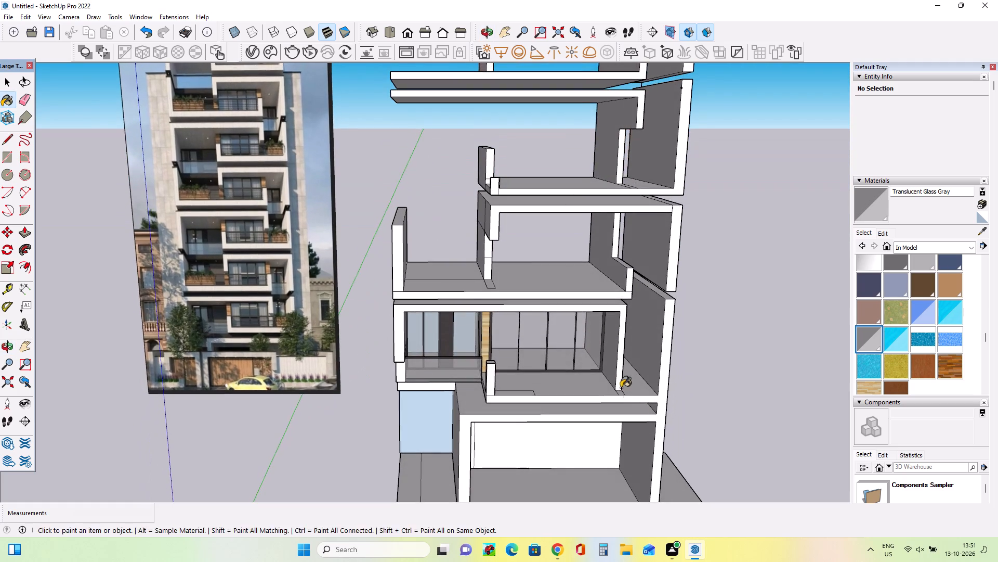
middle_click_drag(615, 382, 594, 351)
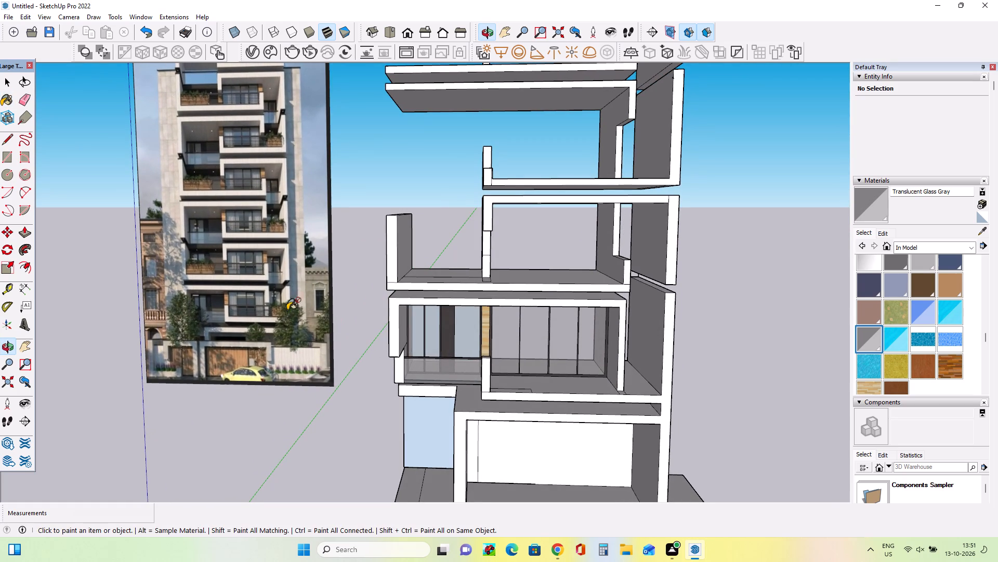
scroll(278, 274, "up", 15)
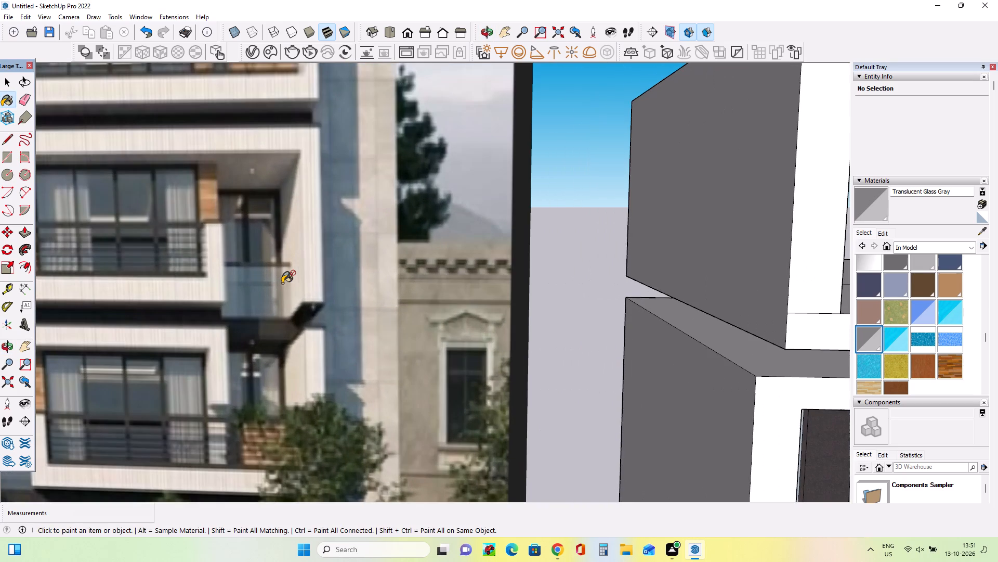
scroll(283, 283, "down", 11)
middle_click_drag(799, 433, 745, 394)
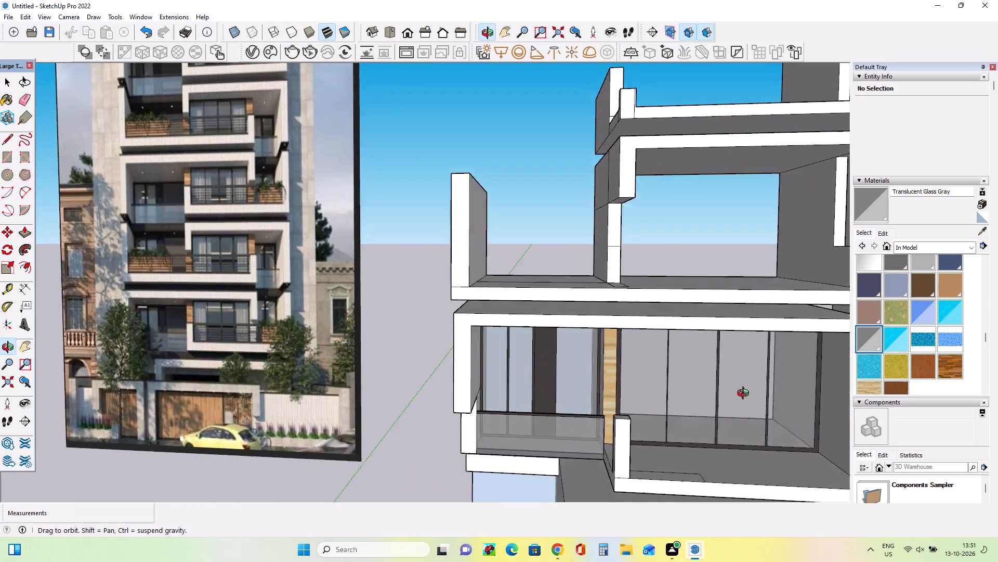
middle_click_drag(745, 394, 741, 391)
scroll(740, 391, "down", 4)
scroll(642, 385, "down", 9)
scroll(844, 438, "up", 4)
scroll(699, 424, "up", 3)
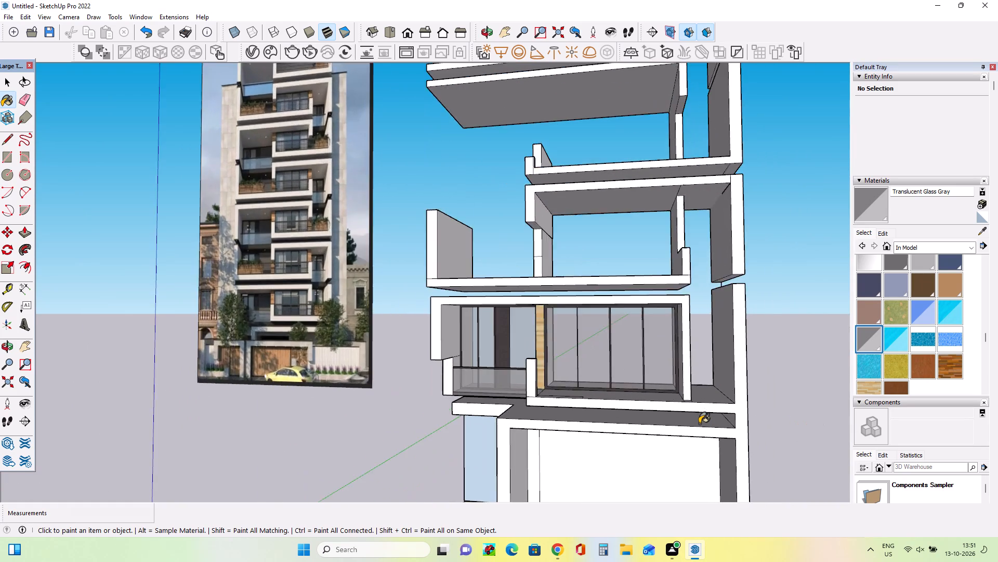
Draw a rectangle about 88' 3 3/4" by 32' 3 5/16" across the building's open rear side, from its base corner up.
scroll(699, 424, "up", 5)
middle_click(699, 424)
middle_click_drag(682, 424, 212, 402)
middle_click_drag(410, 373, 246, 400)
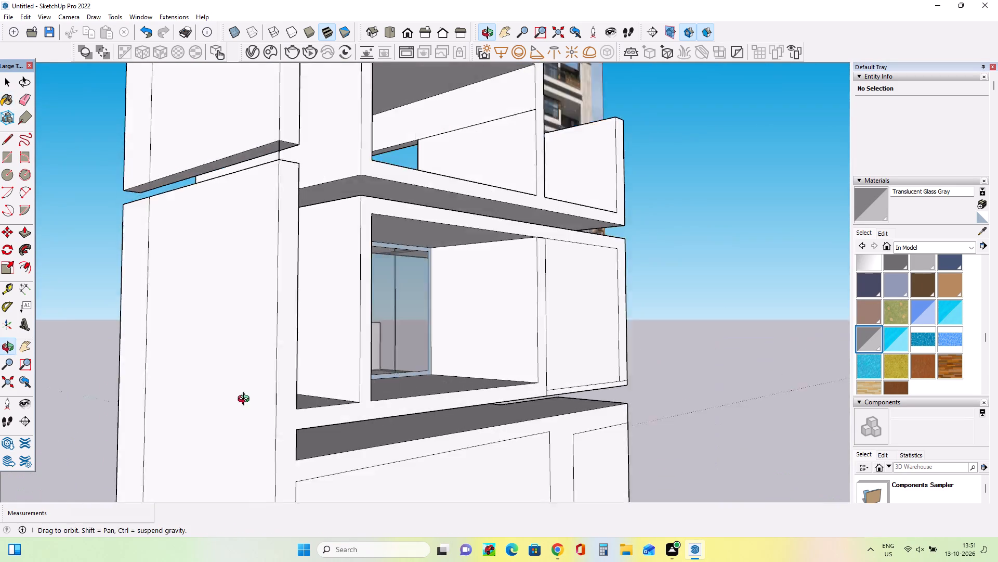
middle_click_drag(246, 400, 216, 411)
scroll(262, 284, "down", 8)
middle_click_drag(346, 350, 263, 402)
scroll(263, 402, "down", 2)
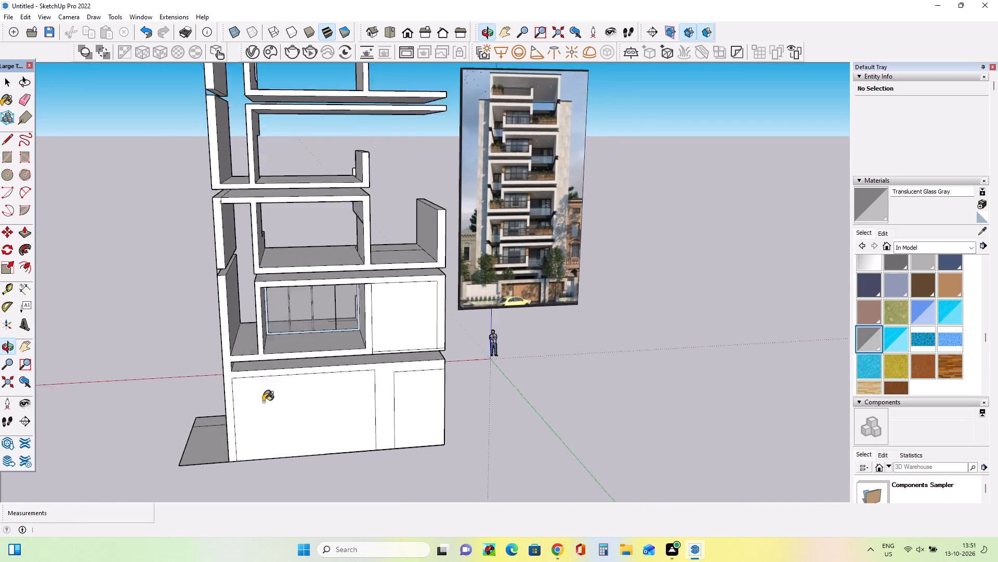
scroll(263, 402, "down", 5)
middle_click(334, 285)
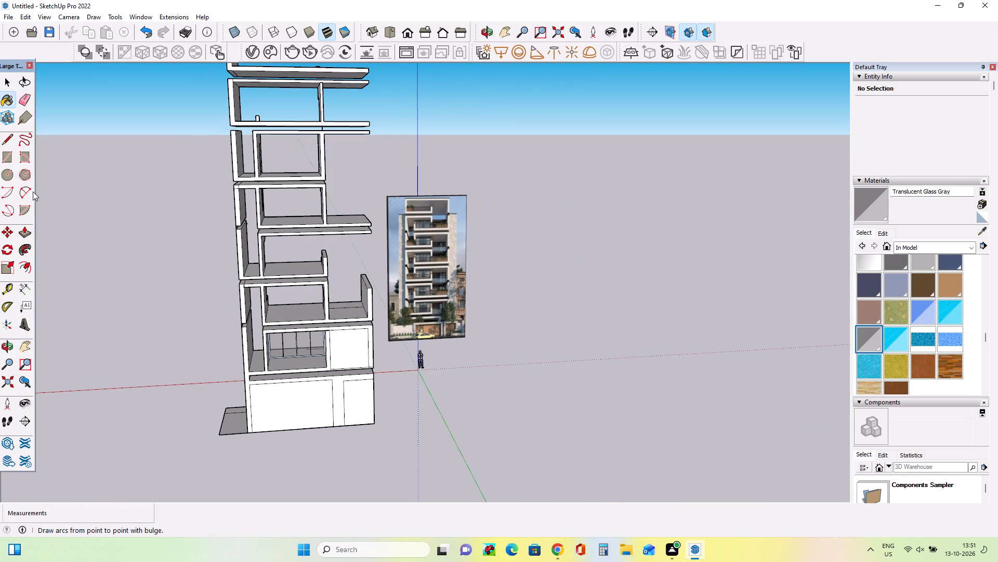
left_click(8, 152)
left_click(247, 432)
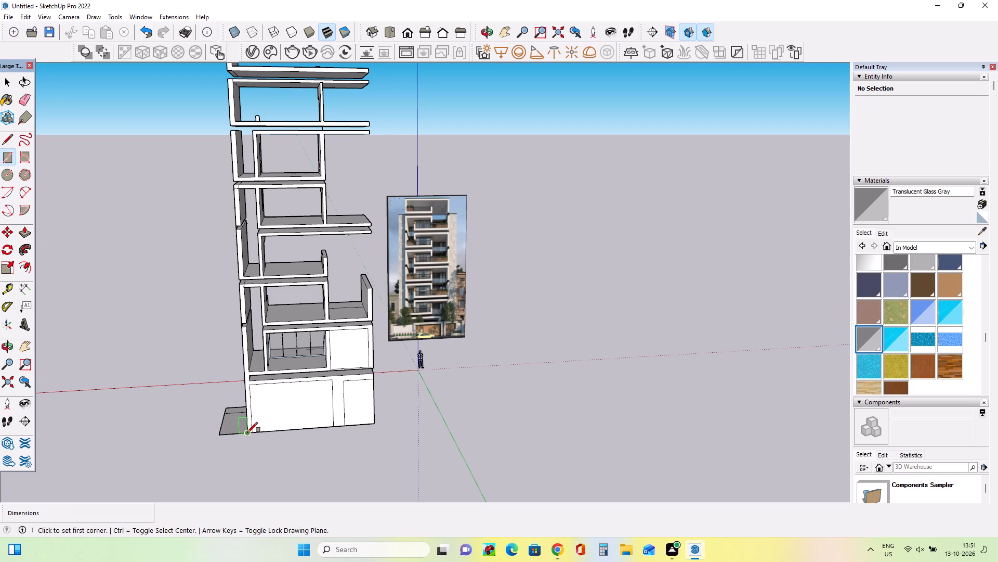
left_click(369, 70)
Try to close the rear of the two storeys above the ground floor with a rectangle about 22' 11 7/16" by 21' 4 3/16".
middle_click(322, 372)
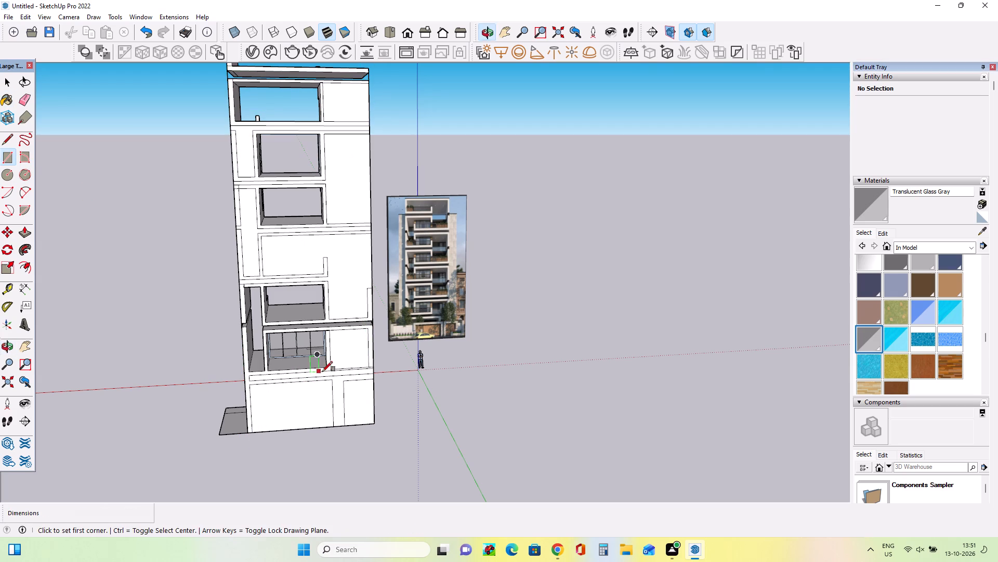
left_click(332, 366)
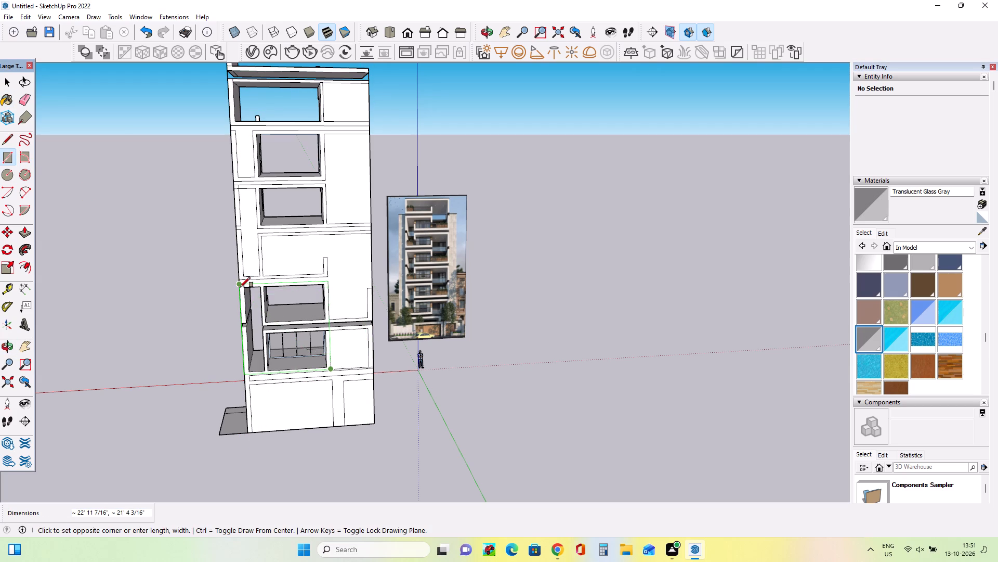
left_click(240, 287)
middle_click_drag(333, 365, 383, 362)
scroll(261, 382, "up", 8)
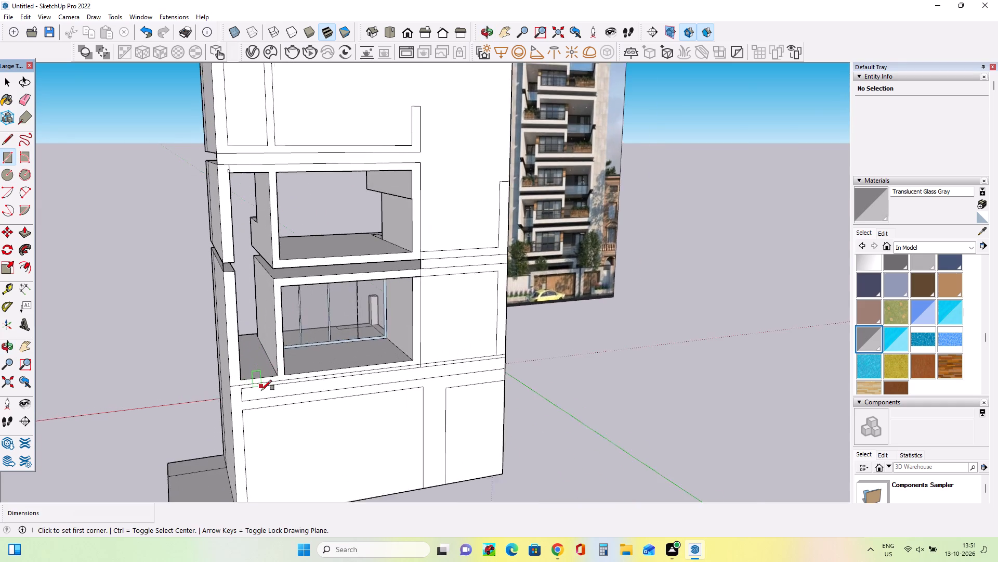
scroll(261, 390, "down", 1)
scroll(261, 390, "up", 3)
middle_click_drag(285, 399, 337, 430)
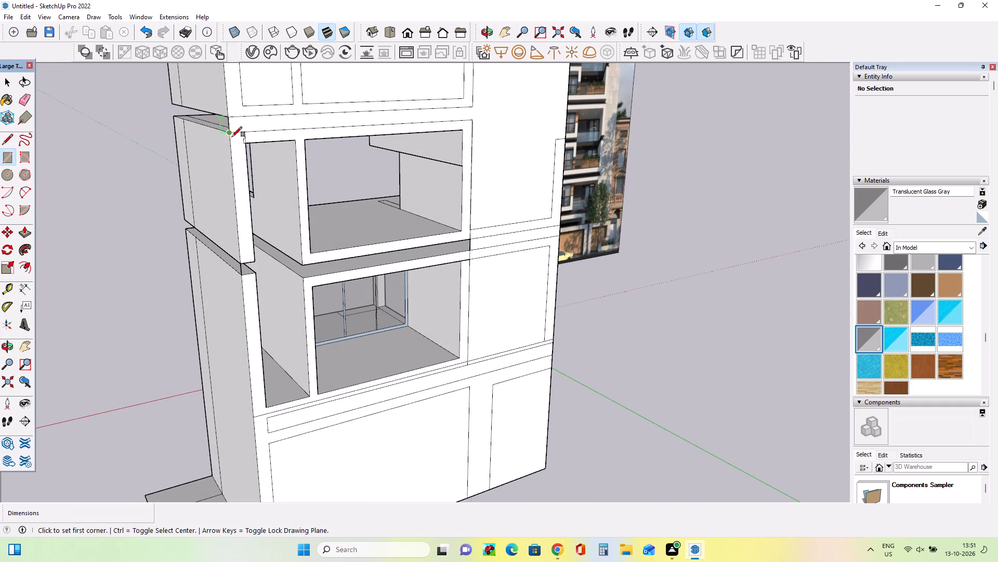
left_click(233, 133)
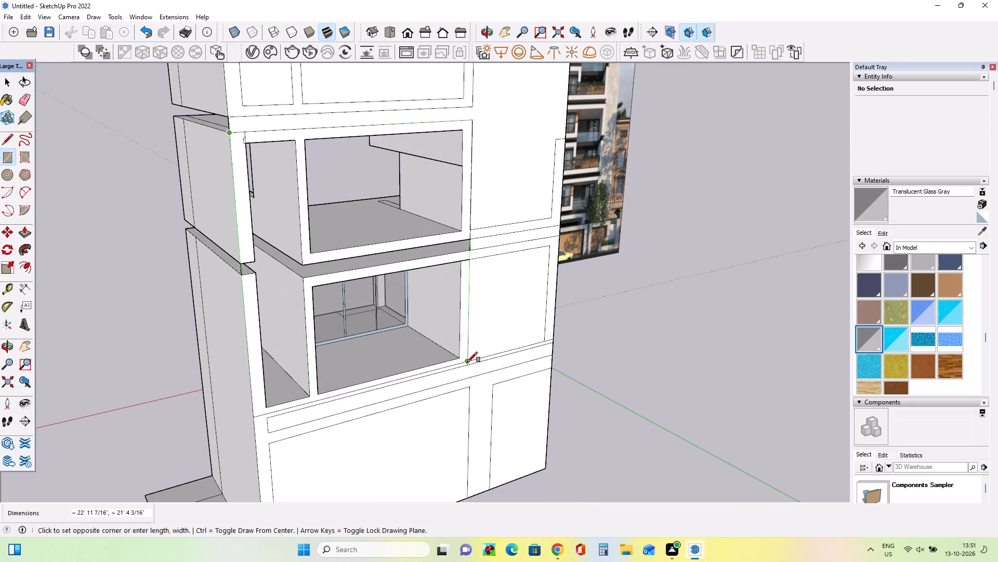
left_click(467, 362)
Close the second upper storey's two rear openings with rectangles, making the wide one about 14' 7 7/8" by 9' 3/16".
middle_click_drag(420, 388, 596, 357)
middle_click_drag(456, 391, 461, 391)
middle_click_drag(462, 391, 365, 425)
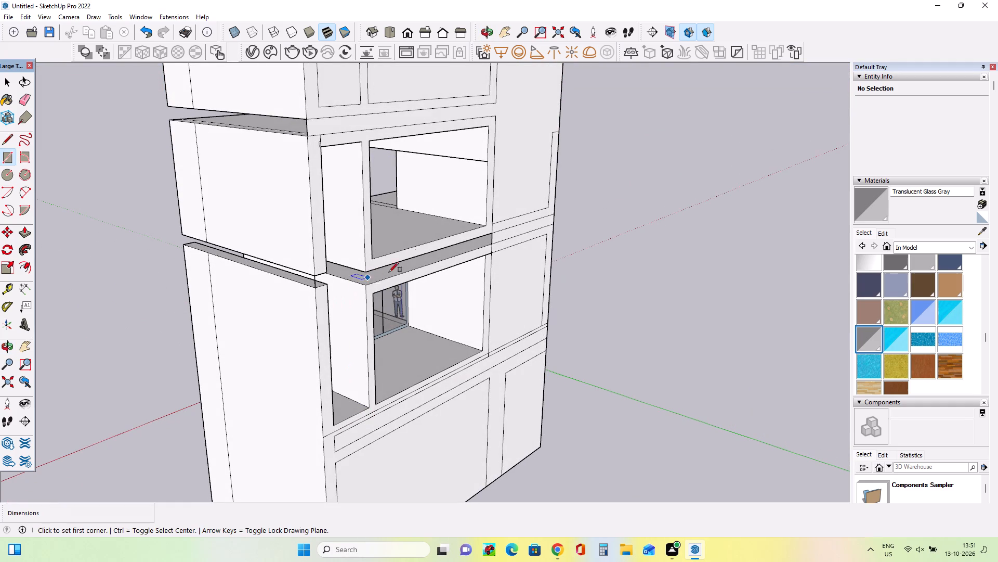
left_click(485, 227)
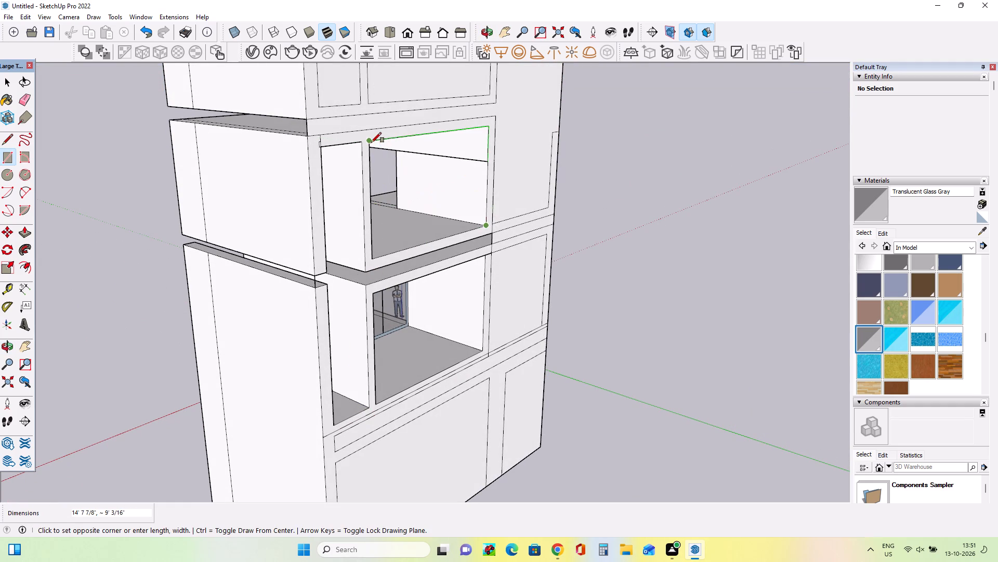
left_click(371, 143)
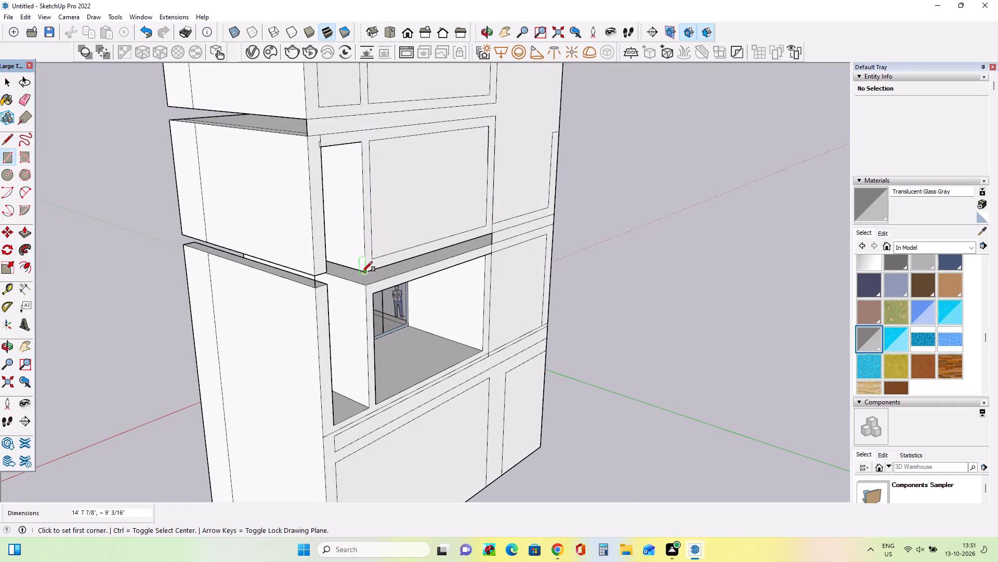
middle_click_drag(367, 274, 272, 322)
left_click(311, 288)
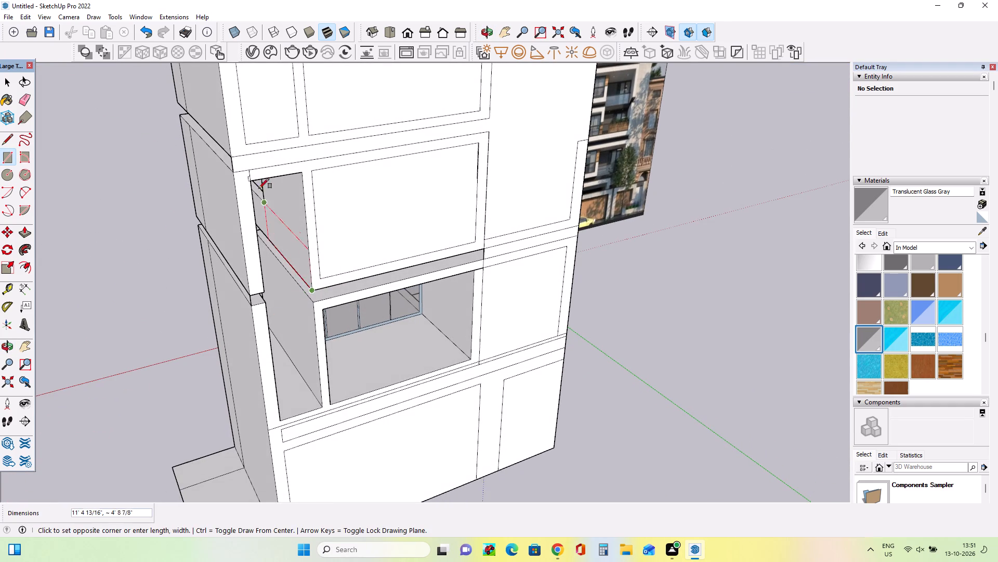
left_click(249, 178)
Draw a rectangle corner to corner over the rear opening behind the glazed storey to close it.
middle_click_drag(345, 385, 370, 367)
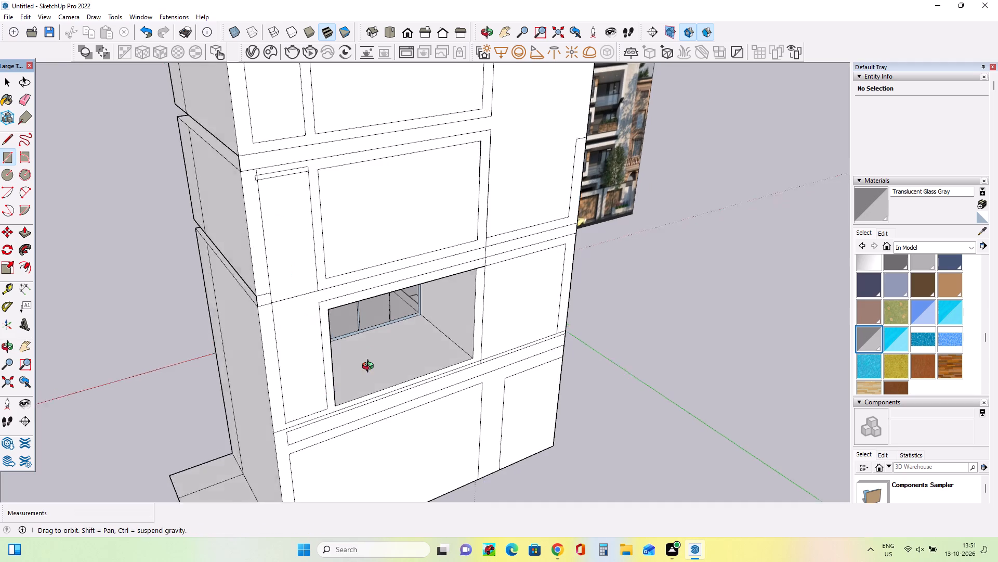
middle_click_drag(370, 367, 380, 354)
middle_click_drag(384, 349, 391, 329)
middle_click_drag(392, 326, 393, 317)
scroll(393, 316, "down", 1)
left_click(354, 380)
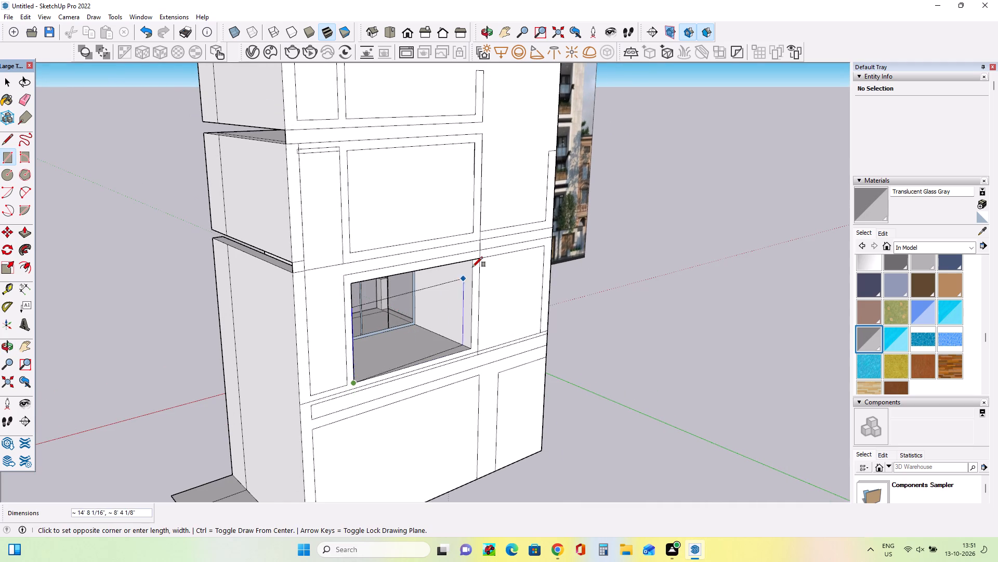
left_click(476, 263)
Examine the closed rear wall from the front and look for storeys that are still open at the back.
middle_click_drag(457, 443, 476, 438)
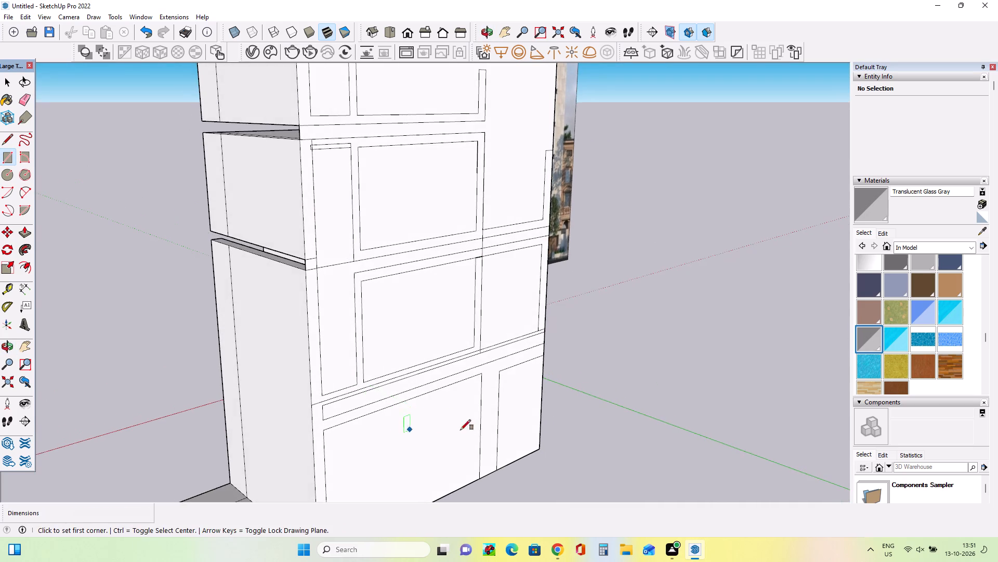
middle_click_drag(455, 430, 768, 426)
middle_click_drag(603, 417, 755, 420)
middle_click_drag(523, 407, 694, 398)
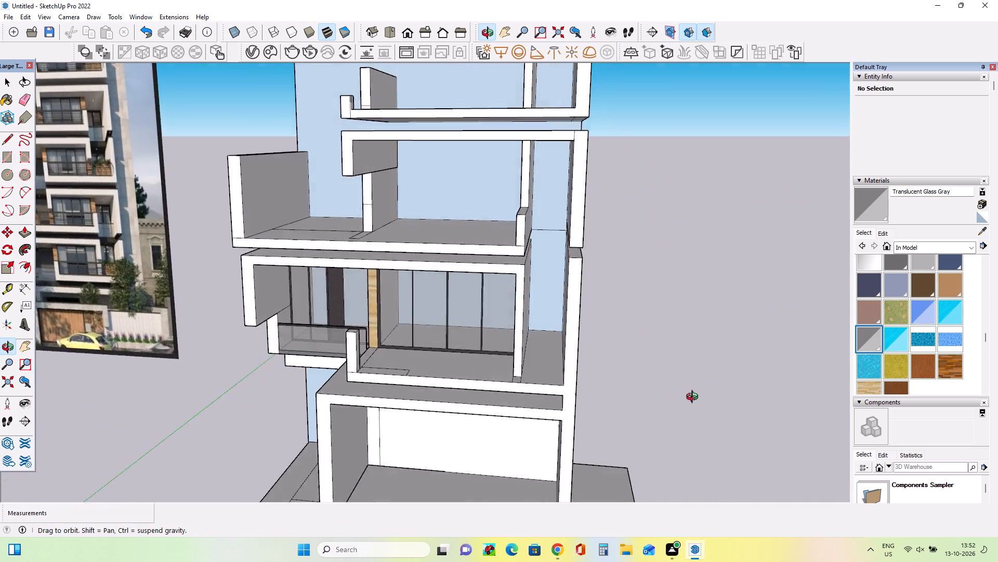
middle_click_drag(694, 398, 739, 392)
scroll(507, 395, "down", 7)
middle_click_drag(513, 376, 519, 355)
scroll(472, 320, "up", 3)
scroll(714, 229, "down", 4)
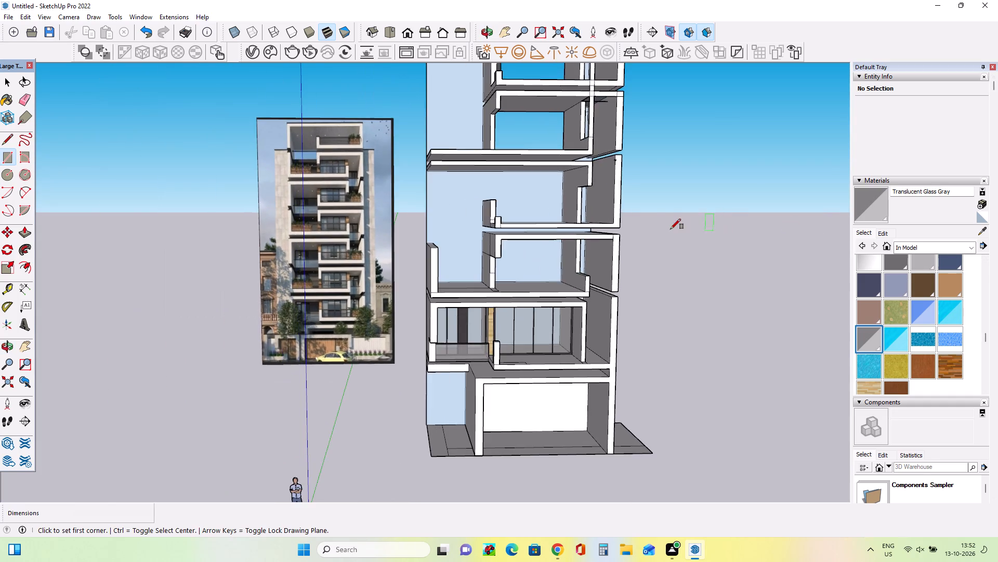
Close the rear opening of the fourth storey above the ground floor with a rectangle about 14' 11 1/4" by 8' 9 13/16".
middle_click_drag(656, 222, 0, 250)
scroll(412, 172, "down", 1)
middle_click_drag(365, 222, 291, 301)
middle_click_drag(272, 320, 230, 358)
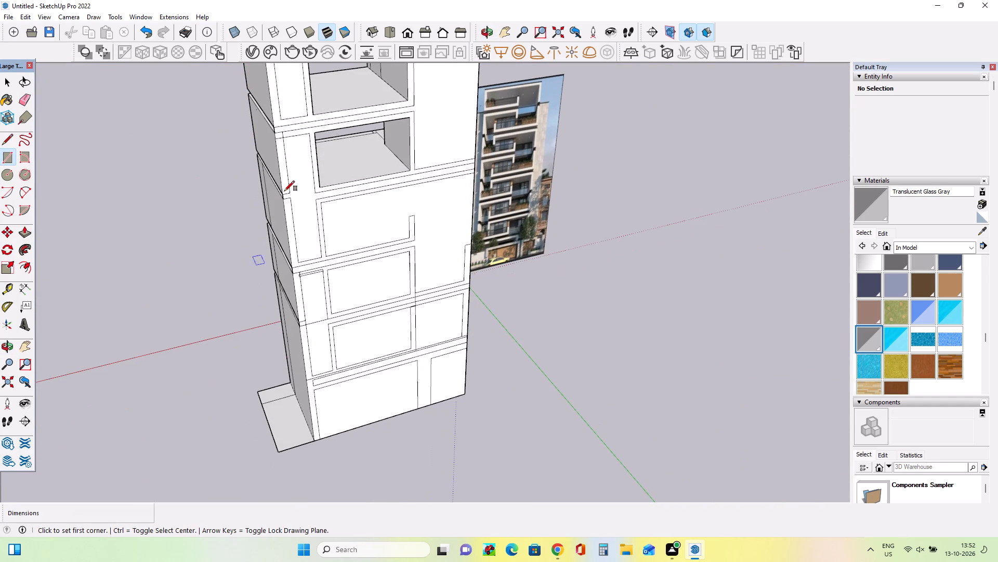
left_click(321, 185)
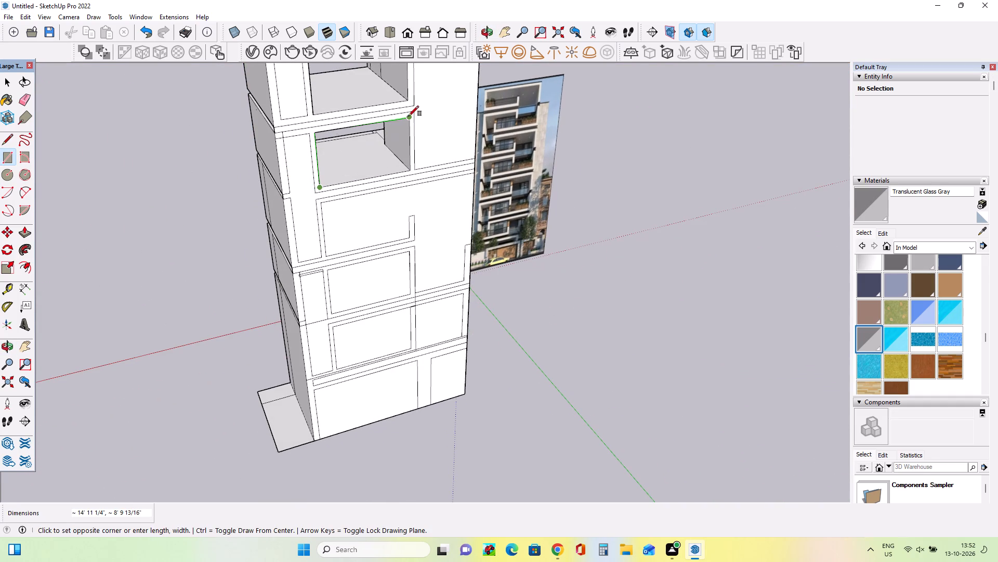
left_click(409, 116)
Draw rectangles over the rear openings of the sixth and fifth storeys above the ground floor to close both.
scroll(393, 132, "down", 8)
scroll(396, 140, "up", 1)
scroll(396, 140, "down", 7)
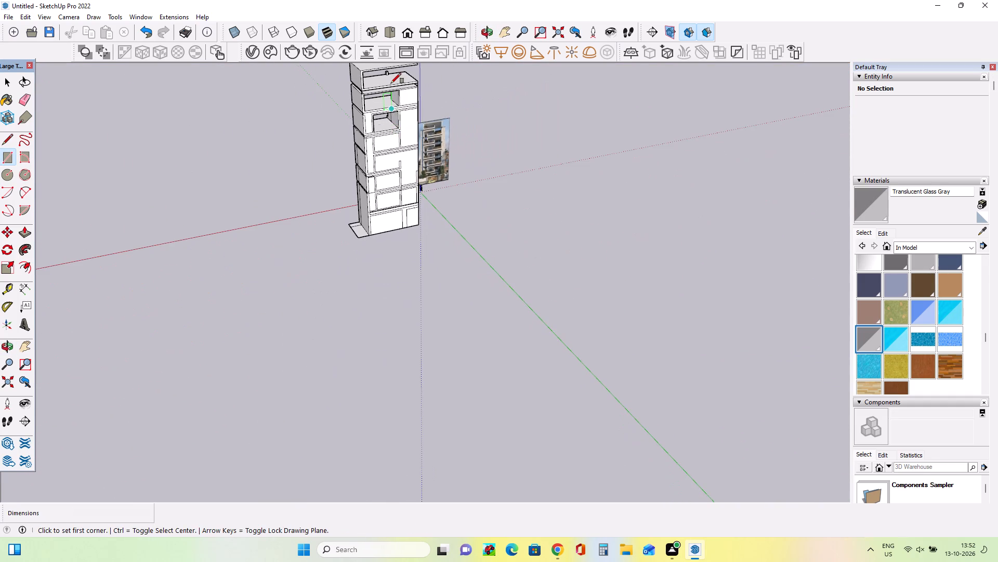
scroll(391, 83, "up", 5)
scroll(392, 93, "down", 1)
scroll(392, 93, "up", 3)
left_click(405, 127)
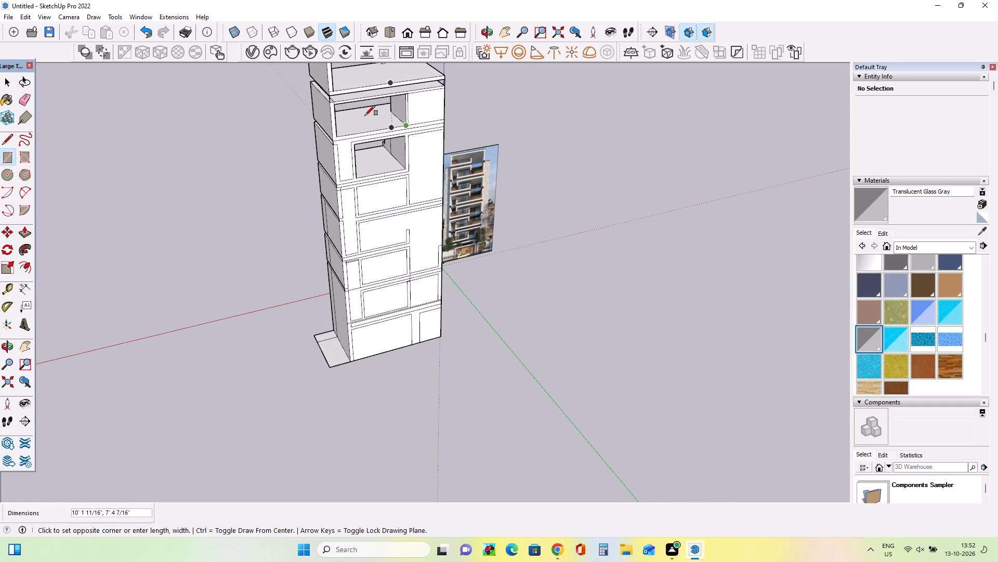
left_click(330, 104)
left_click(359, 176)
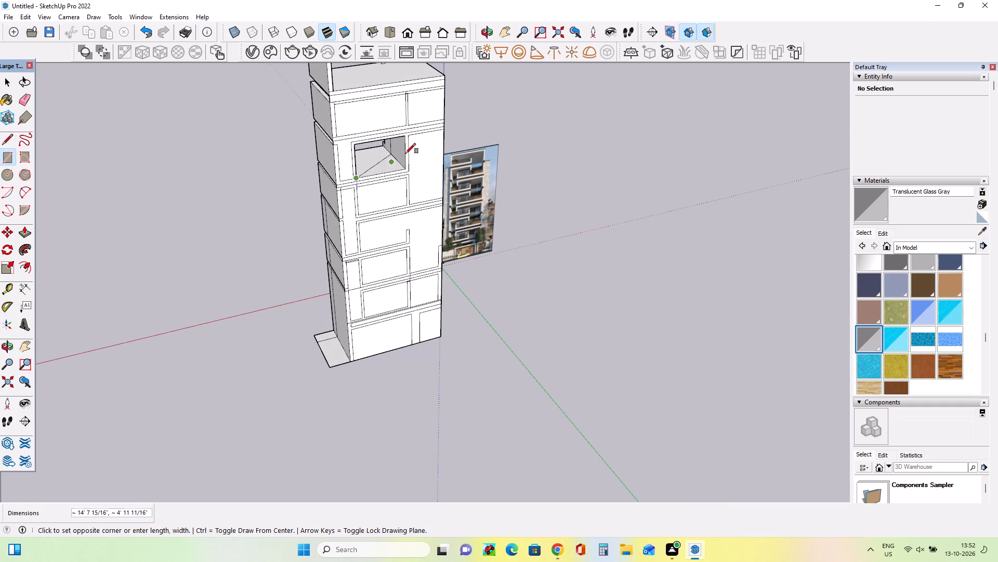
left_click(404, 138)
Examine the building from the front and compare its lower storeys with the windows and balconies in the reference image.
scroll(407, 145, "down", 4)
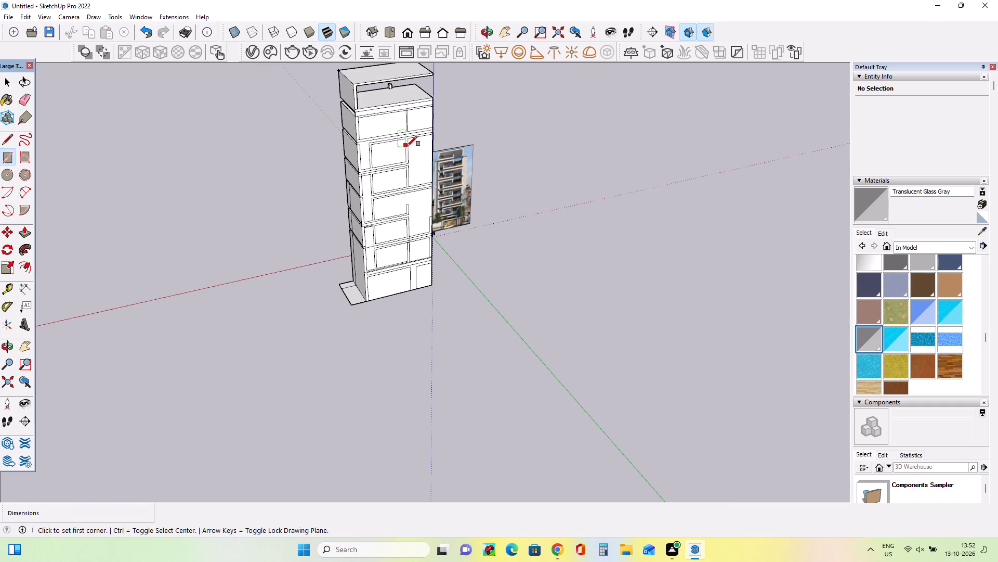
middle_click_drag(411, 139, 435, 98)
middle_click_drag(307, 268, 773, 235)
middle_click_drag(490, 295, 601, 295)
middle_click_drag(652, 295, 684, 289)
middle_click_drag(551, 273, 615, 277)
middle_click_drag(445, 238, 600, 253)
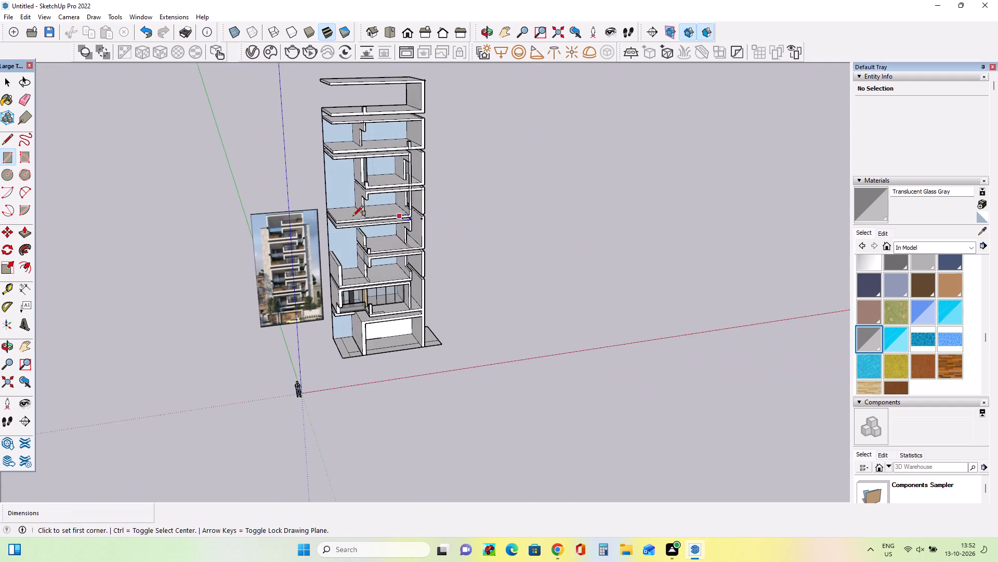
scroll(349, 214, "up", 7)
middle_click_drag(406, 270, 384, 256)
scroll(431, 284, "up", 1)
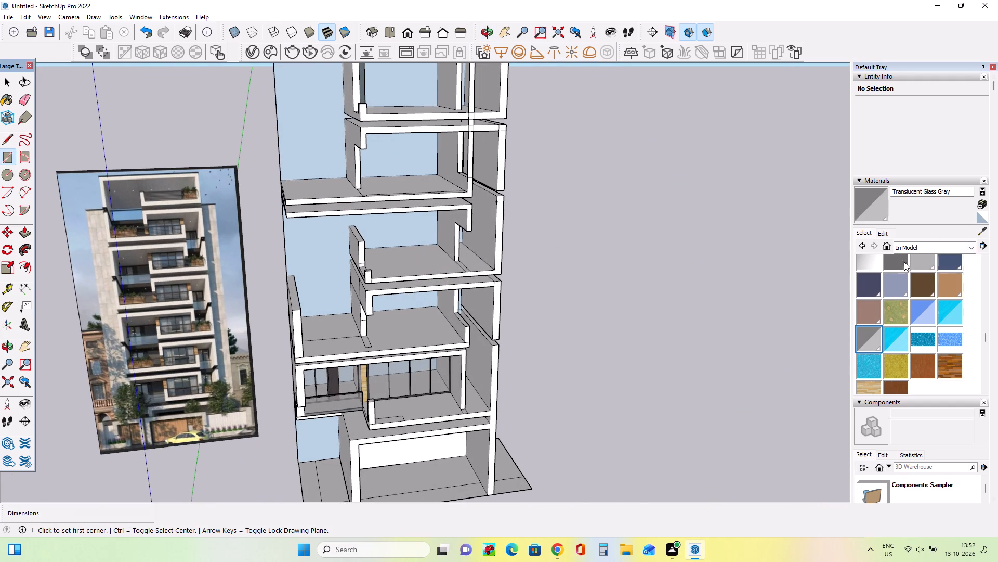
scroll(174, 382, "up", 17)
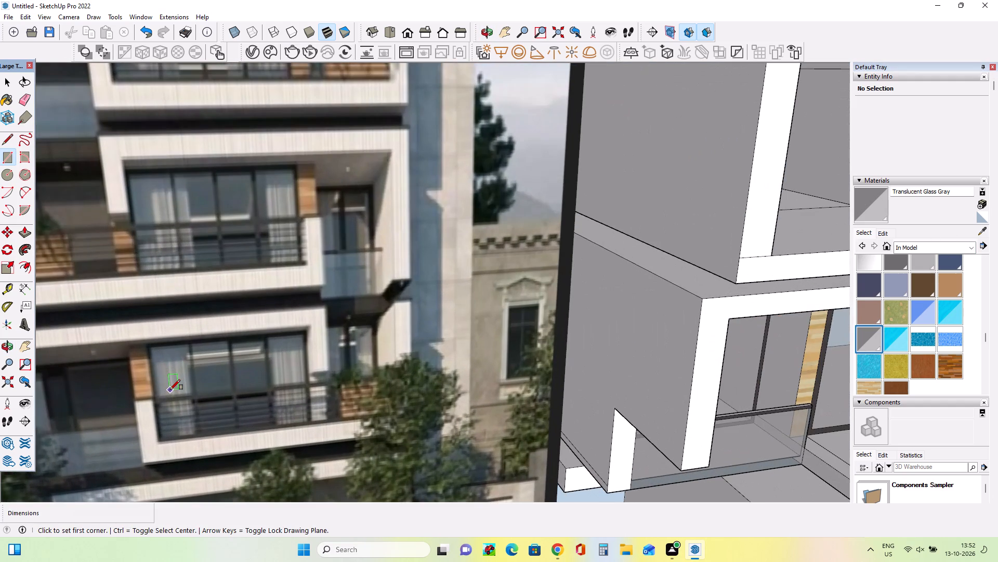
Close the window opening of the second storey above the ground floor with a rectangle about 14' 7 7/8" by 8' 5 15/16".
scroll(170, 390, "down", 18)
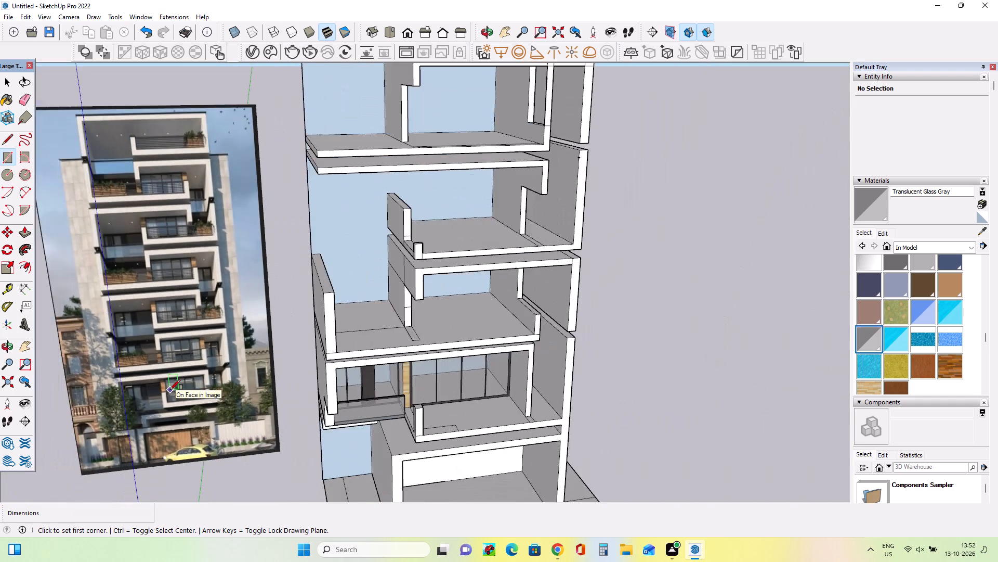
scroll(170, 390, "down", 7)
middle_click_drag(270, 395, 300, 300)
scroll(312, 342, "up", 2)
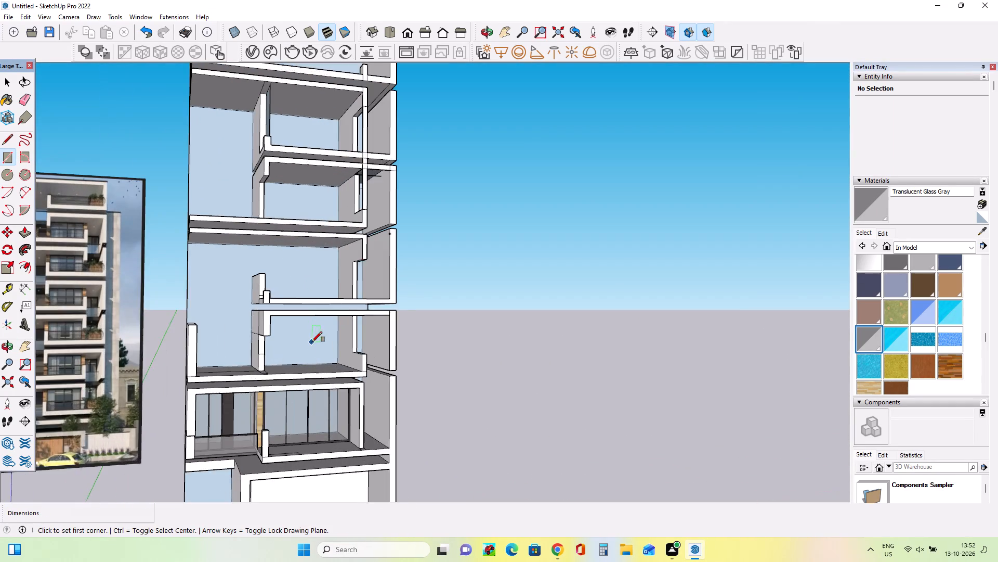
scroll(312, 342, "up", 3)
middle_click_drag(279, 401, 162, 450)
scroll(269, 361, "up", 4)
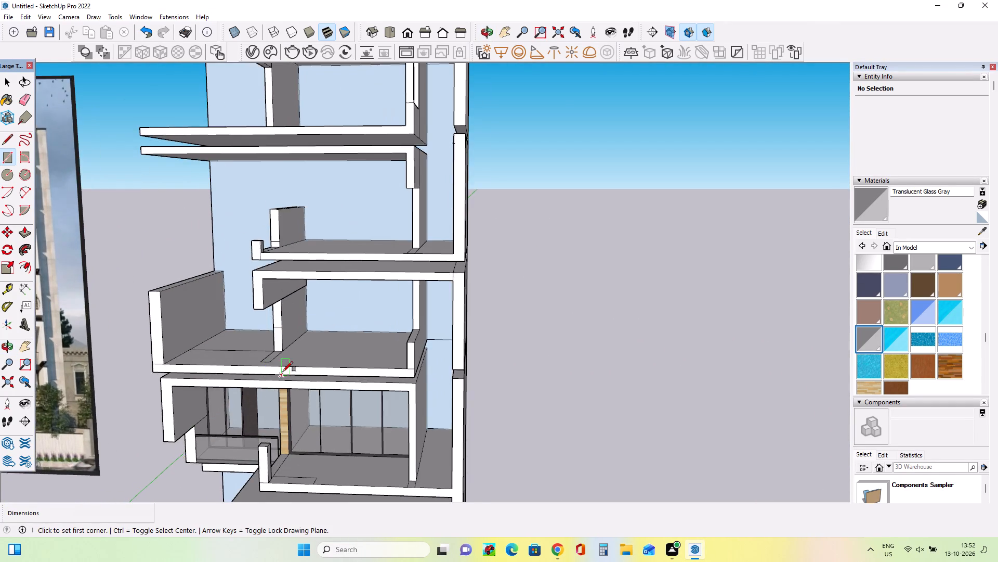
scroll(283, 372, "up", 4)
middle_click_drag(286, 373, 315, 355)
middle_click_drag(346, 338, 352, 335)
middle_click_drag(352, 335, 343, 345)
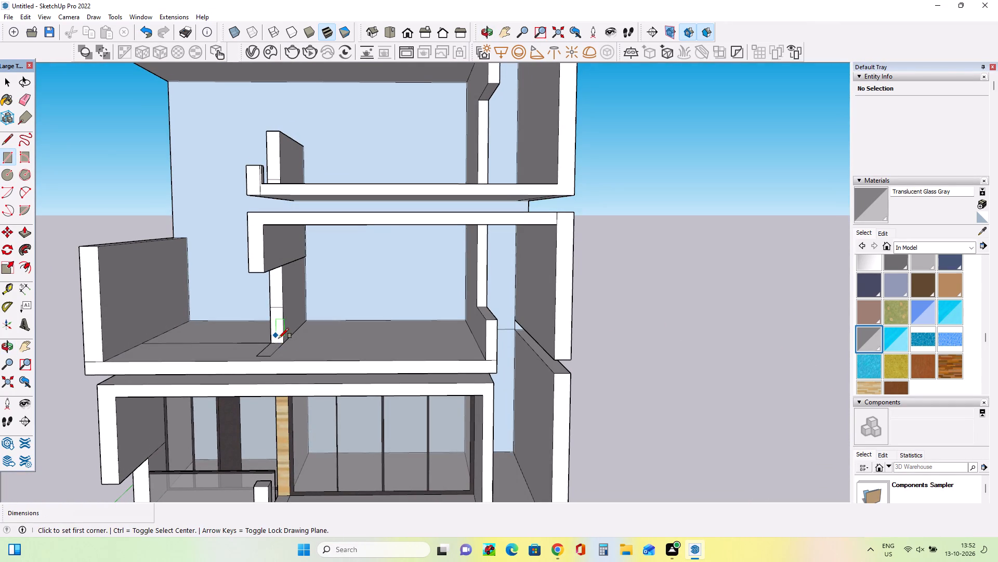
left_click(283, 343)
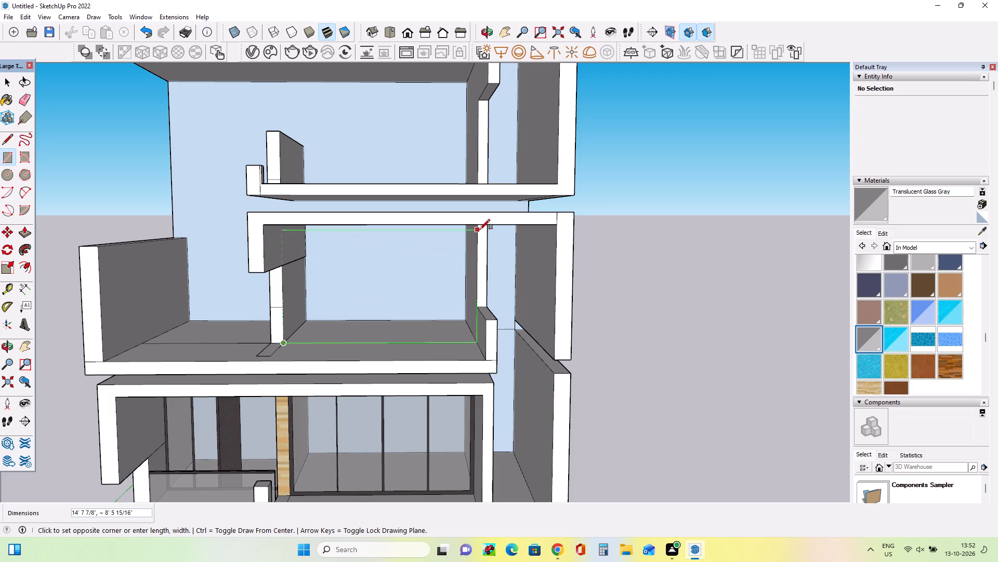
left_click(479, 228)
Examine the second storey's closed window opening and the glazed storey below it from several angles.
middle_click_drag(452, 325, 496, 242)
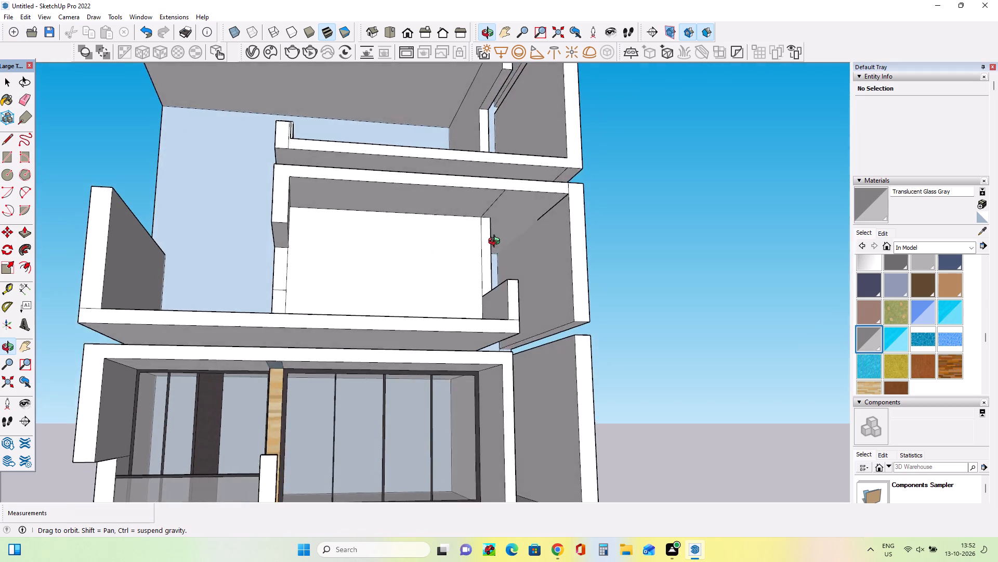
middle_click_drag(496, 242, 474, 338)
middle_click_drag(194, 282, 230, 303)
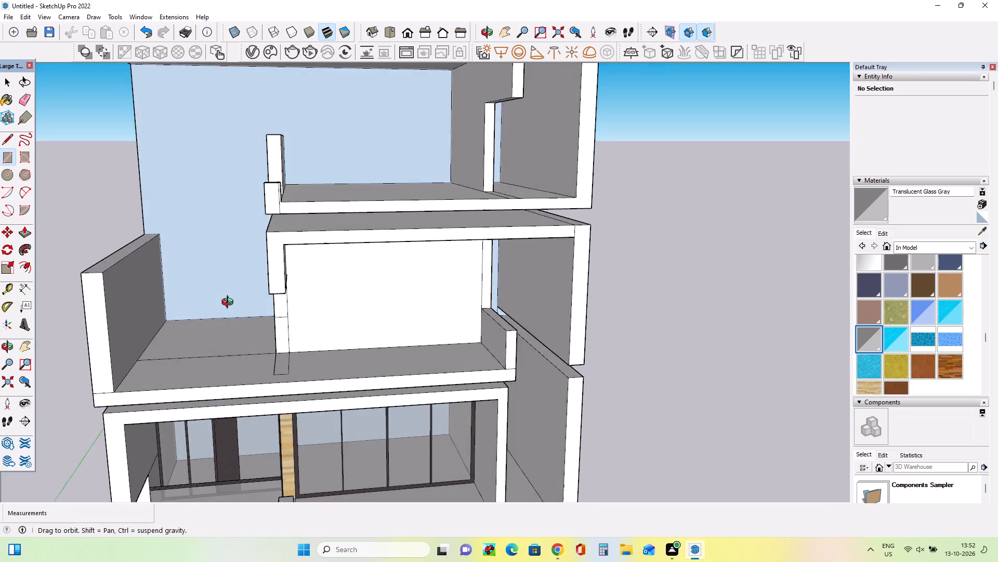
middle_click_drag(230, 303, 250, 282)
scroll(250, 282, "down", 2)
middle_click_drag(249, 282, 253, 294)
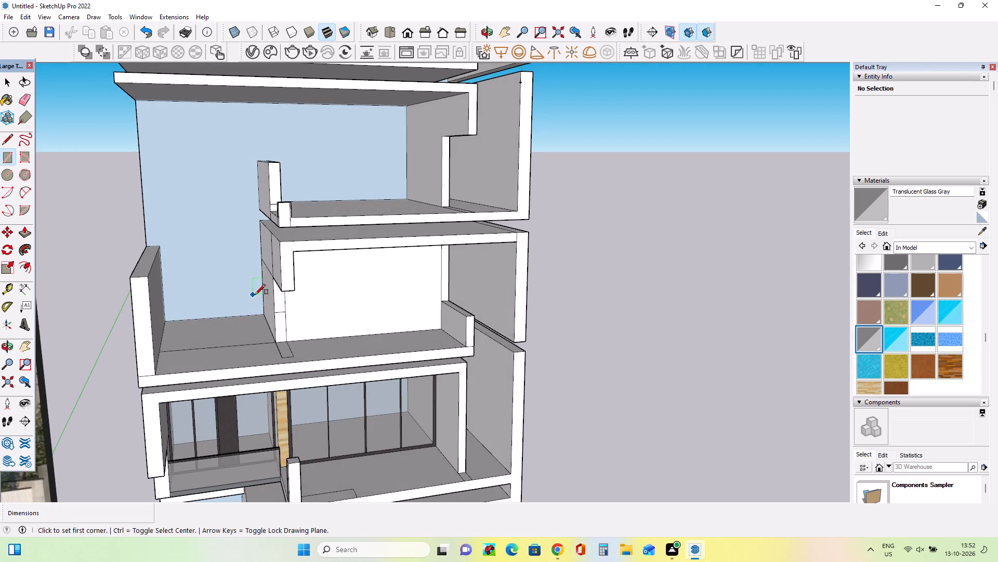
scroll(261, 293, "down", 3)
middle_click_drag(266, 286, 268, 281)
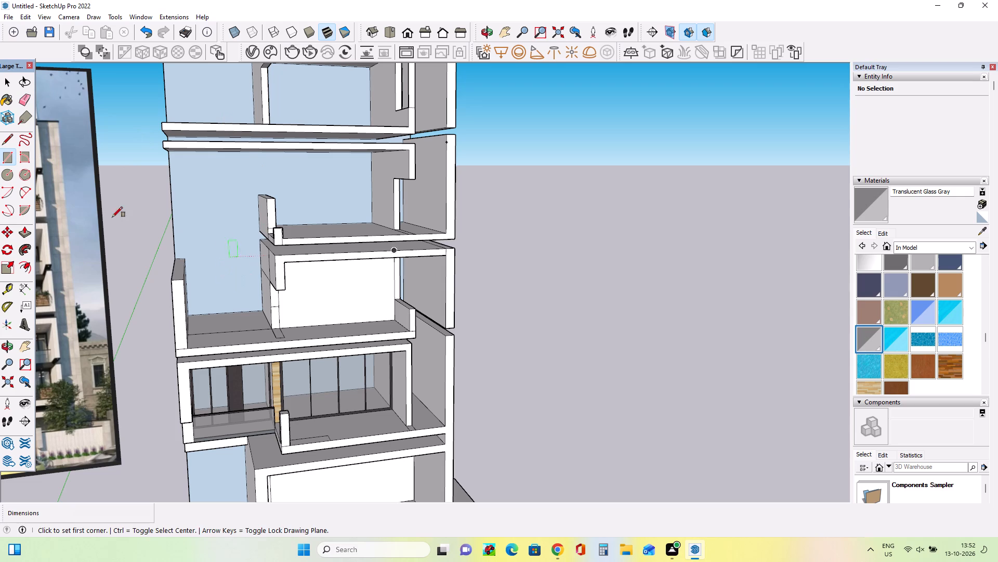
middle_click_drag(378, 285, 272, 282)
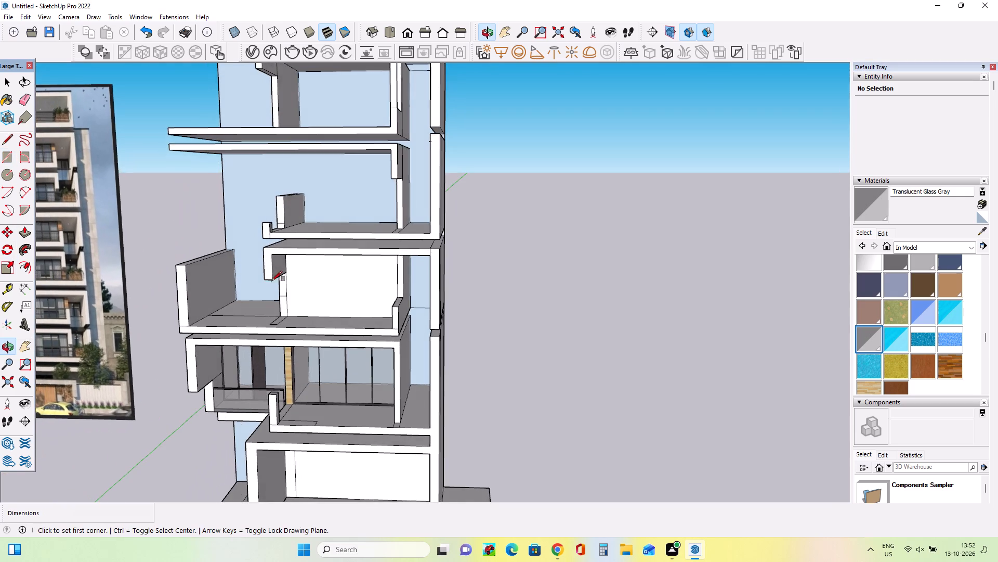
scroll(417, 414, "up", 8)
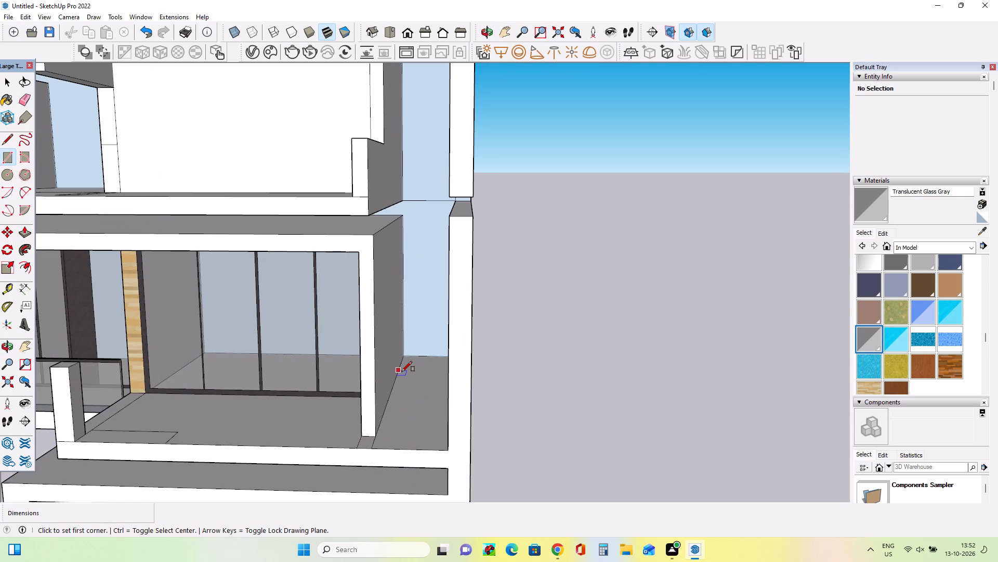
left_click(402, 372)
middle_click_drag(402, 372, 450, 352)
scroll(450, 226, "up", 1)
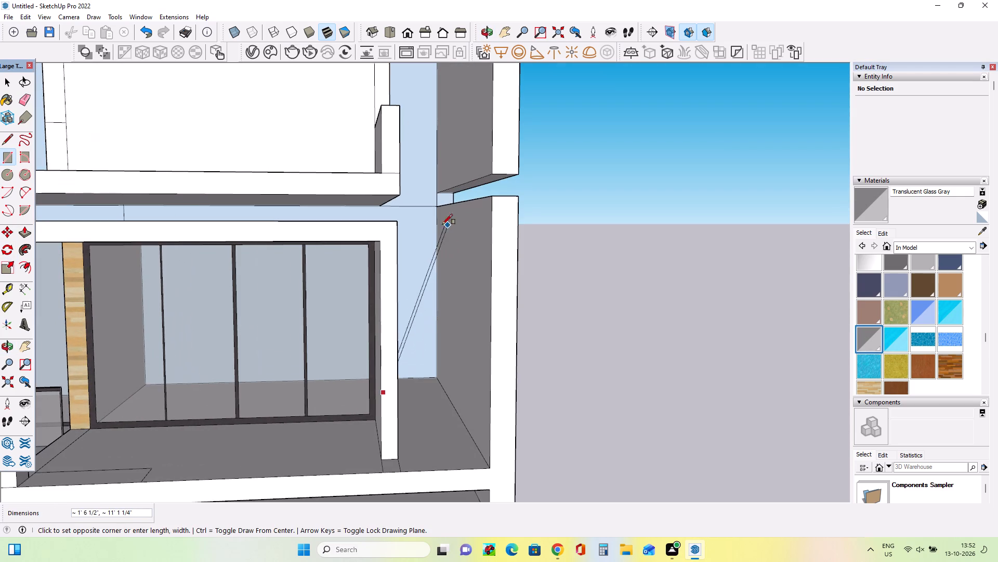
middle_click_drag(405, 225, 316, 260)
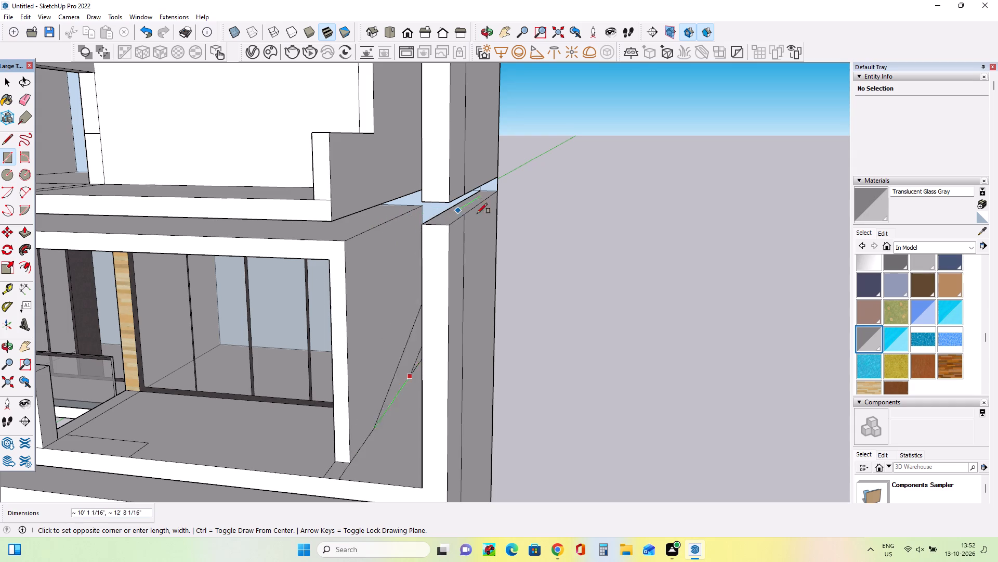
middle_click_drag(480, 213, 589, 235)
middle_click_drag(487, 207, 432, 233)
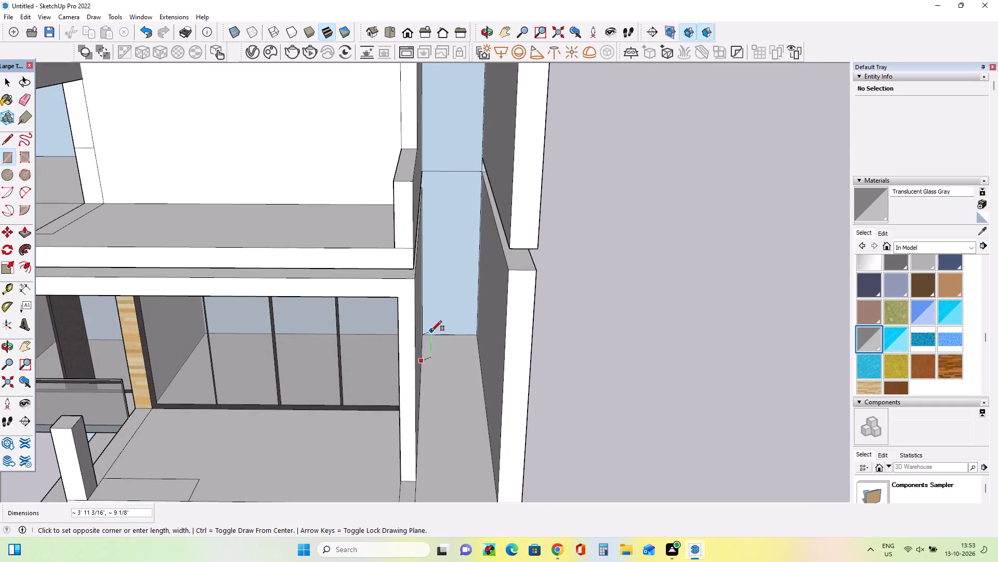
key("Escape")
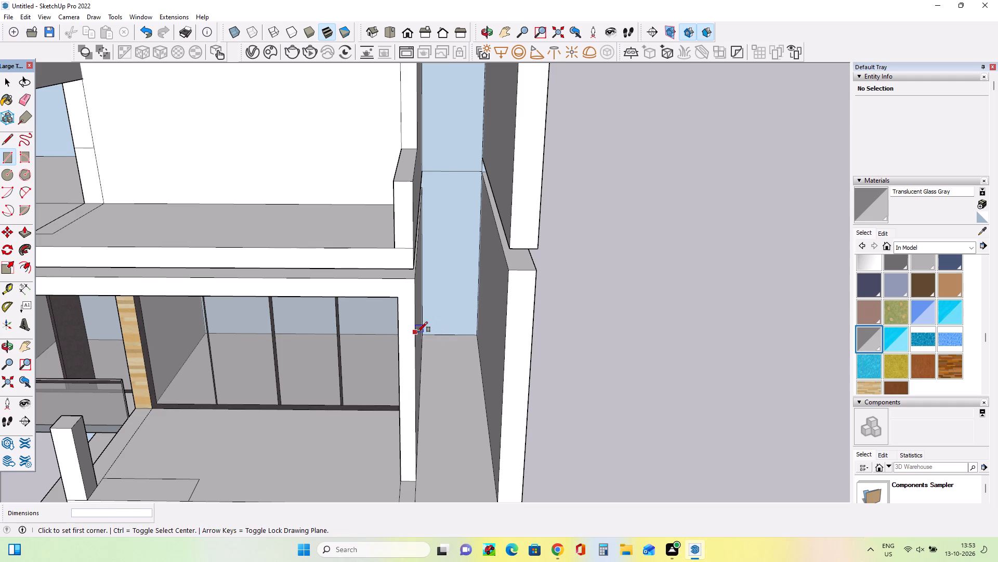
Draw a rectangle about 7' 7 13/16" by 3' 10 3/16" on the glazed storey's narrow side-bay floor and extrude it up about 10' 7 3/8".
left_click(423, 335)
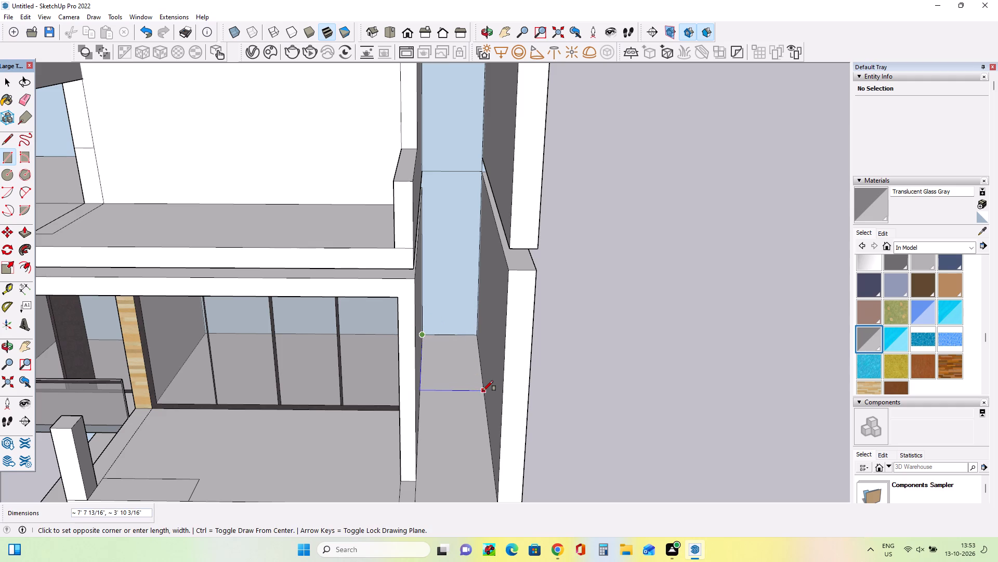
left_click(483, 391)
middle_click_drag(466, 410, 464, 377)
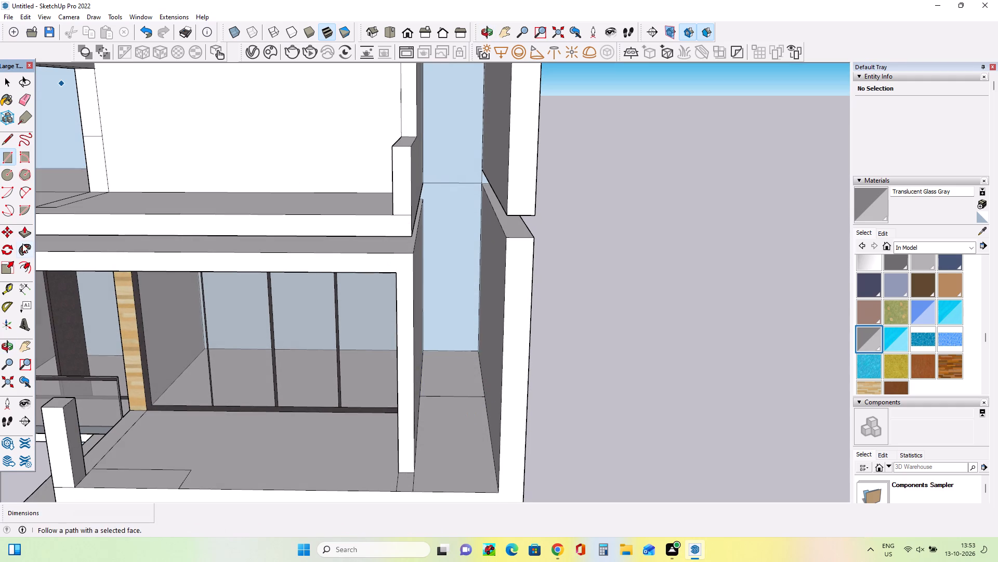
left_click(21, 230)
left_click(461, 369)
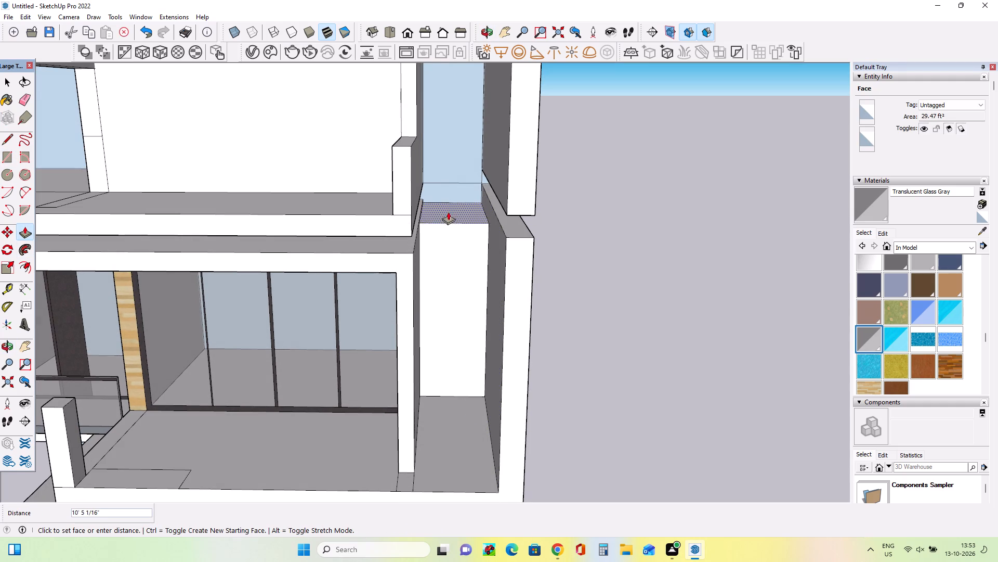
left_click(410, 231)
middle_click_drag(449, 284, 449, 218)
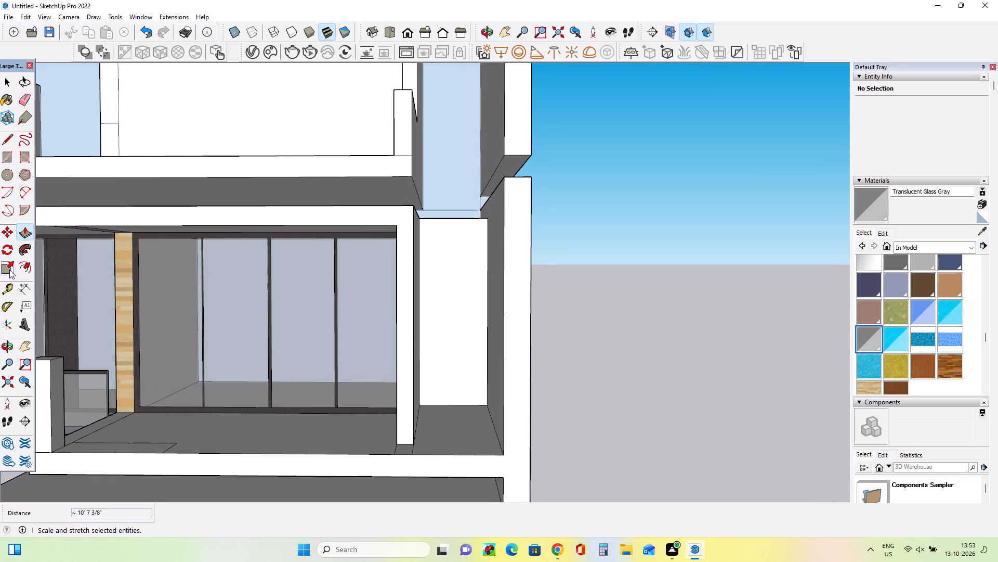
Offset the front face of the narrow side-bay block inward by about 2 1/16" to outline a window frame.
left_click(26, 265)
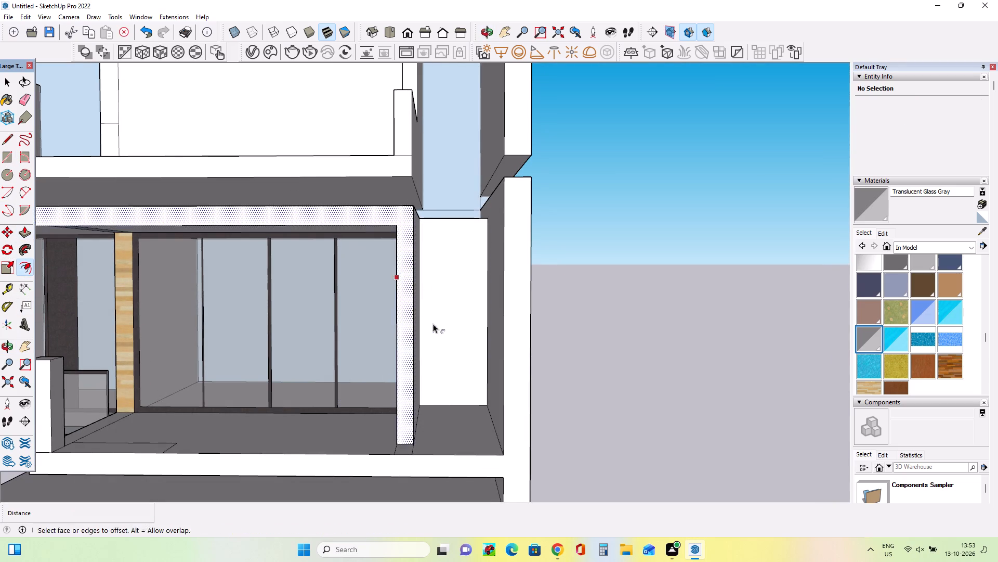
left_click(445, 322)
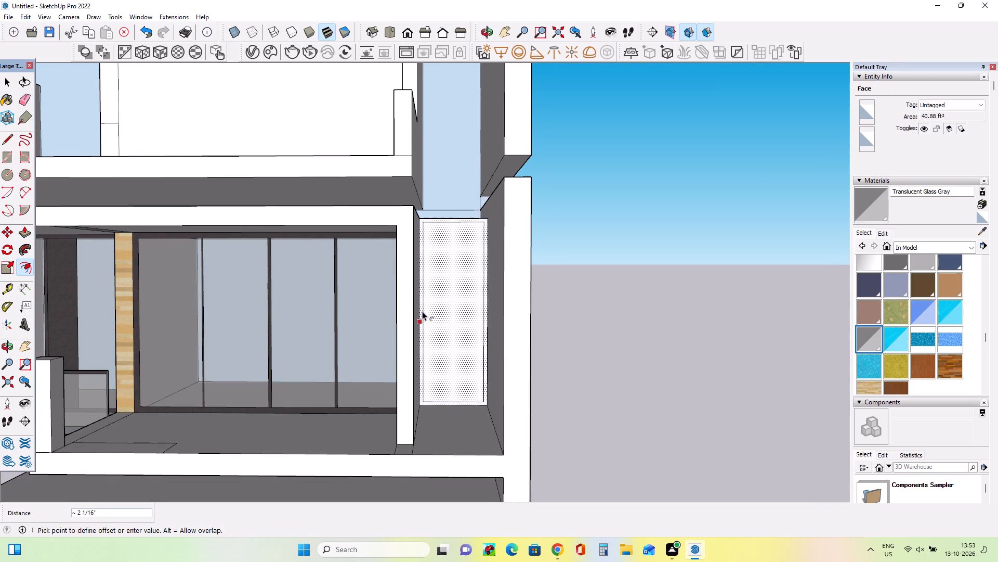
left_click(422, 311)
middle_click_drag(474, 343, 483, 378)
Paint the narrow side window's frame border with the Asphalt New material.
scroll(478, 361, "down", 1)
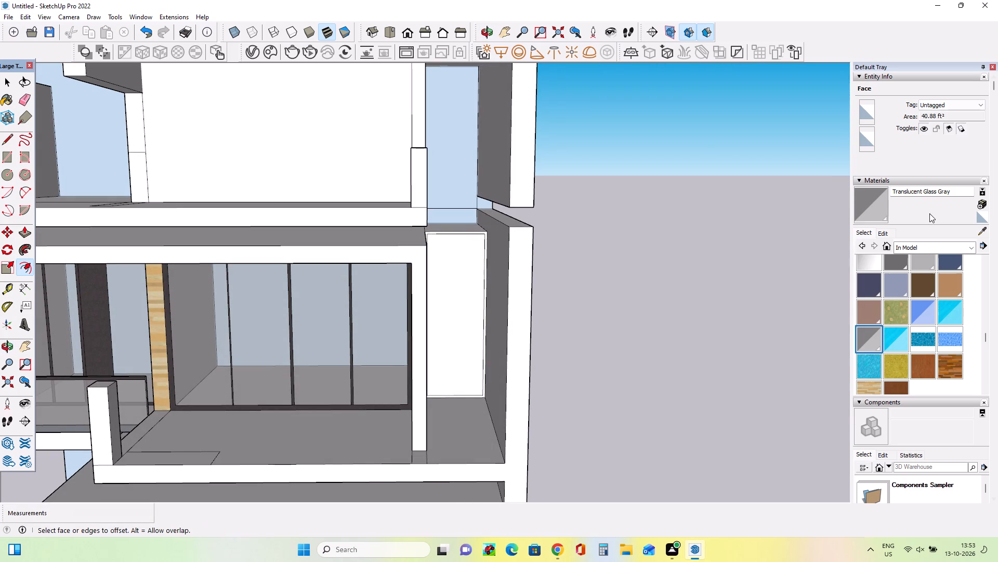
scroll(878, 328, "up", 4)
left_click(865, 259)
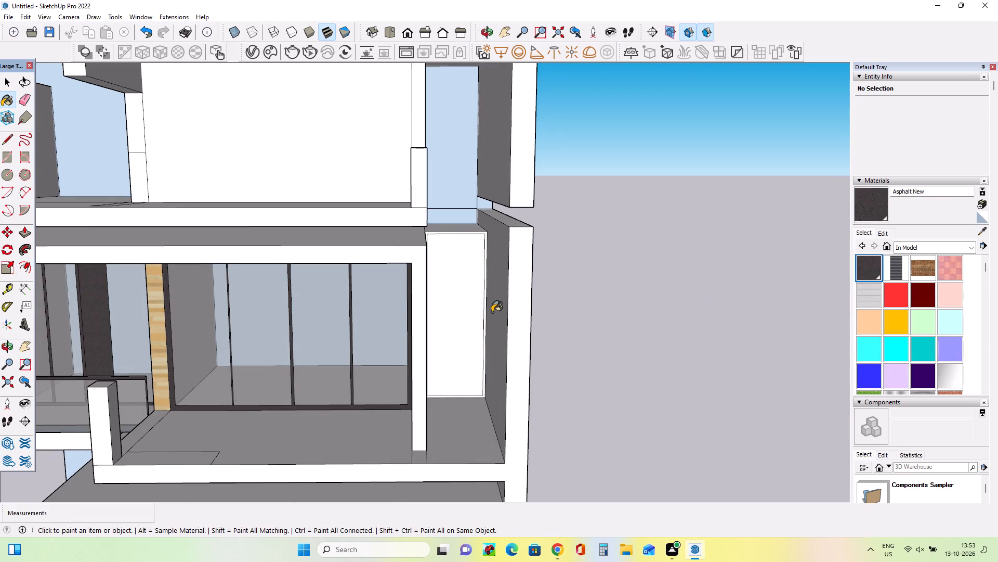
scroll(491, 312, "up", 5)
left_click(482, 308)
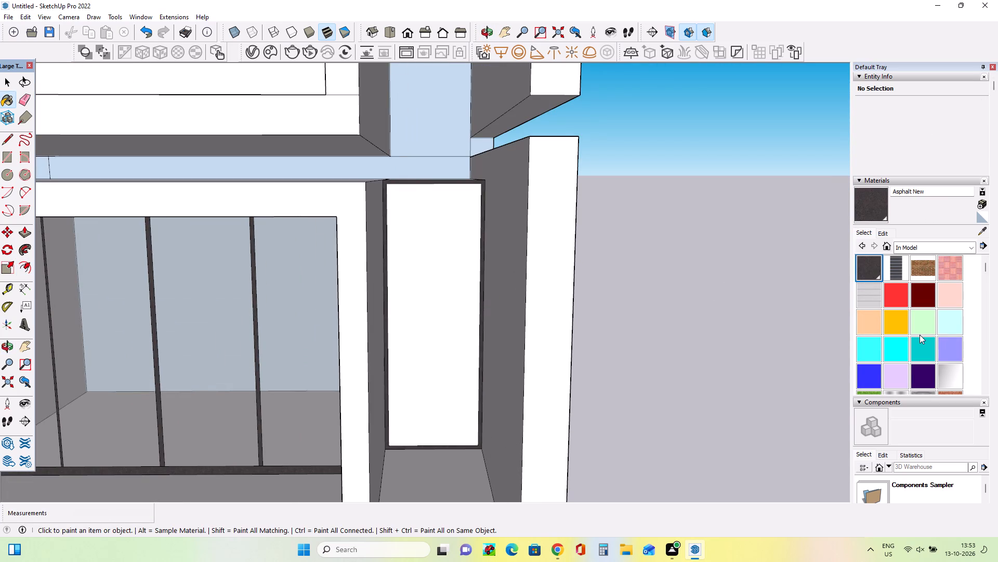
Paint the pane inside the narrow side window's frame with Translucent Glass Gray.
scroll(903, 331, "down", 6)
scroll(900, 316, "up", 3)
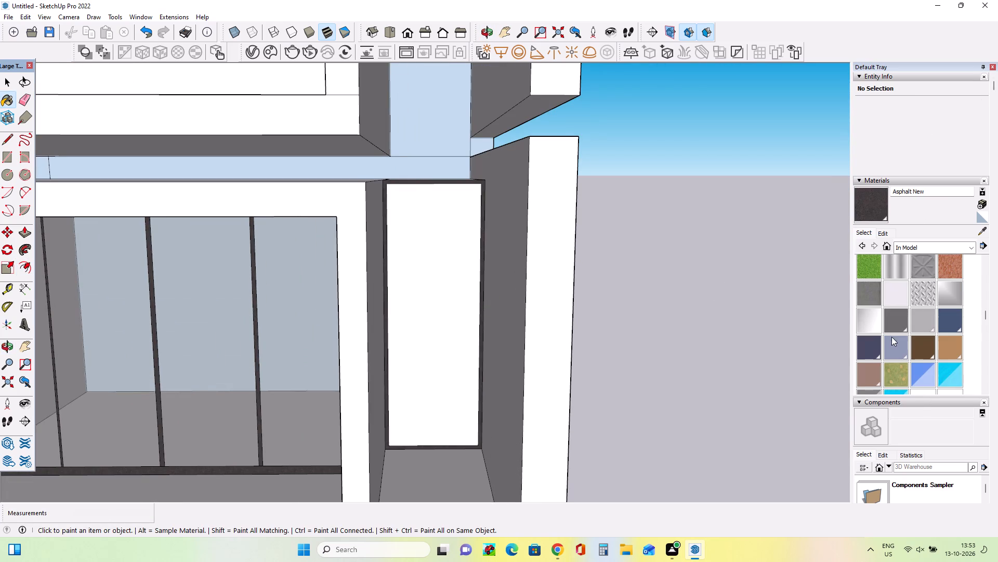
scroll(881, 363, "down", 1)
left_click(865, 340)
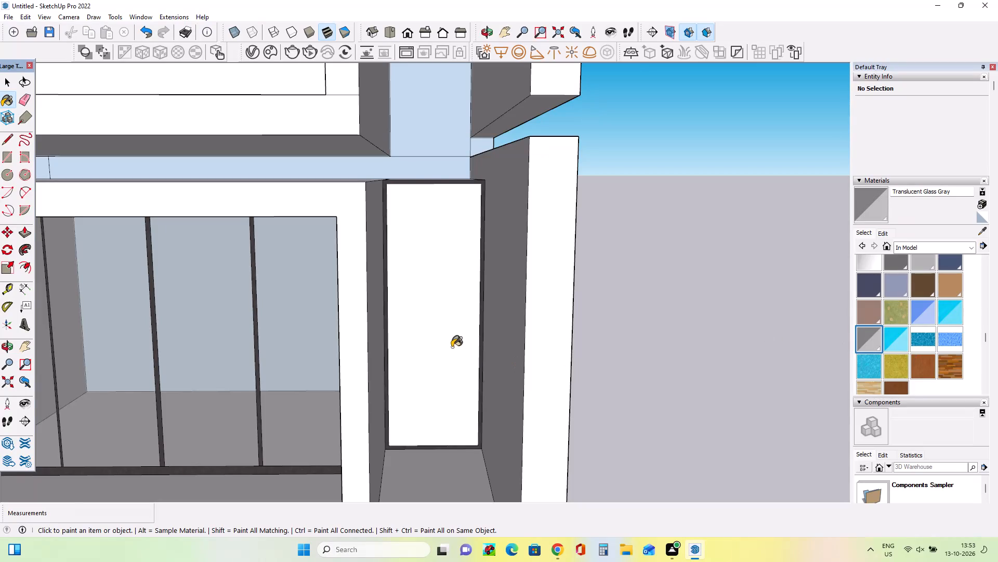
left_click(452, 347)
Examine the lowest storeys in the reference image for the side window and balcony details beside the main windows.
scroll(463, 348, "down", 17)
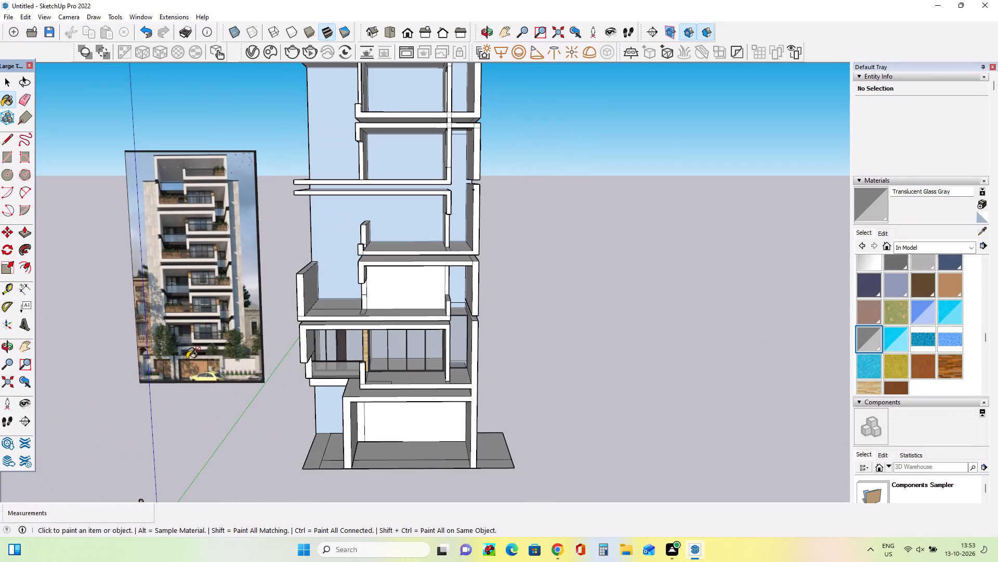
scroll(186, 346, "up", 18)
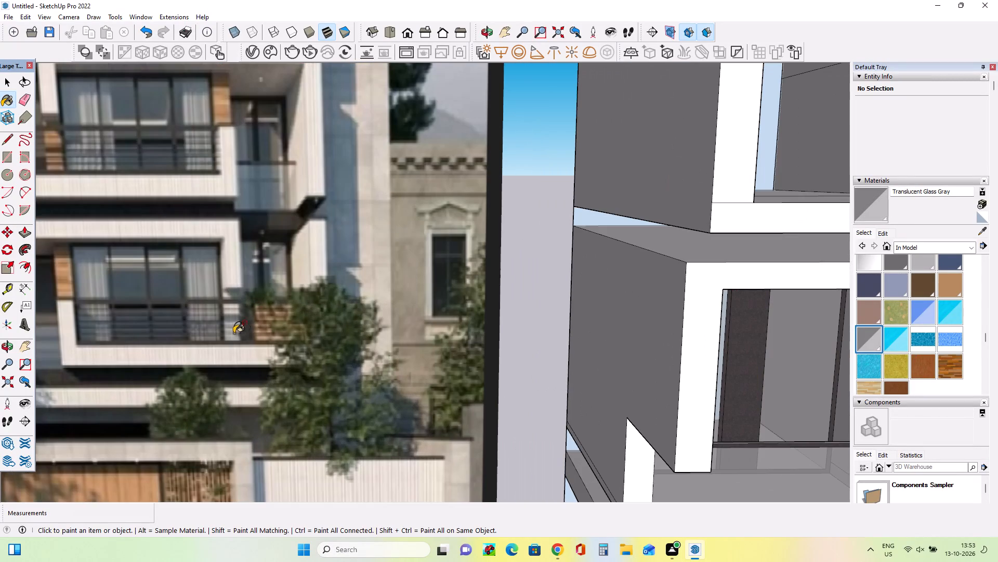
scroll(214, 335, "down", 10)
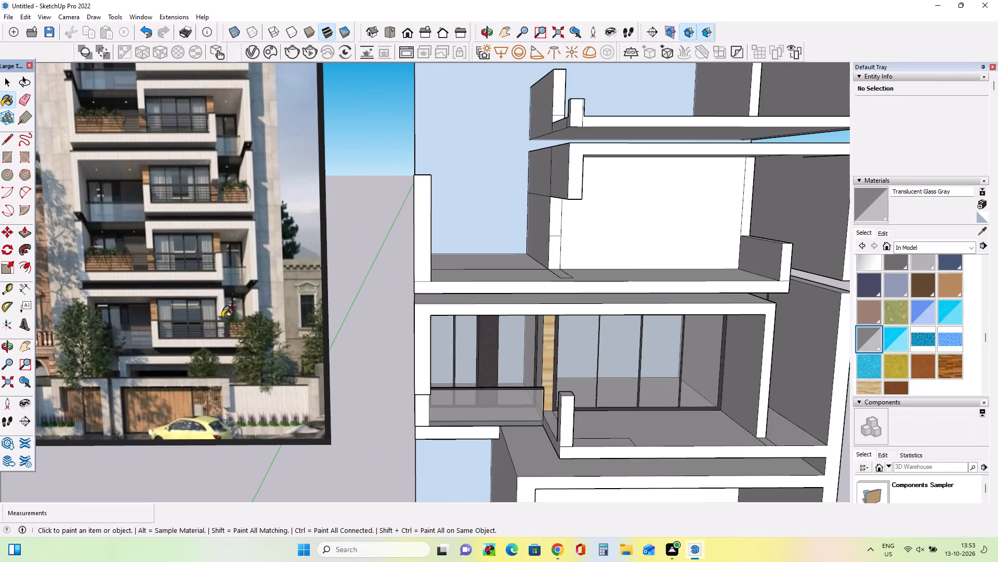
scroll(234, 307, "up", 5)
middle_click_drag(235, 306, 225, 309)
middle_click_drag(215, 311, 181, 320)
middle_click_drag(178, 321, 194, 308)
scroll(194, 308, "up", 1)
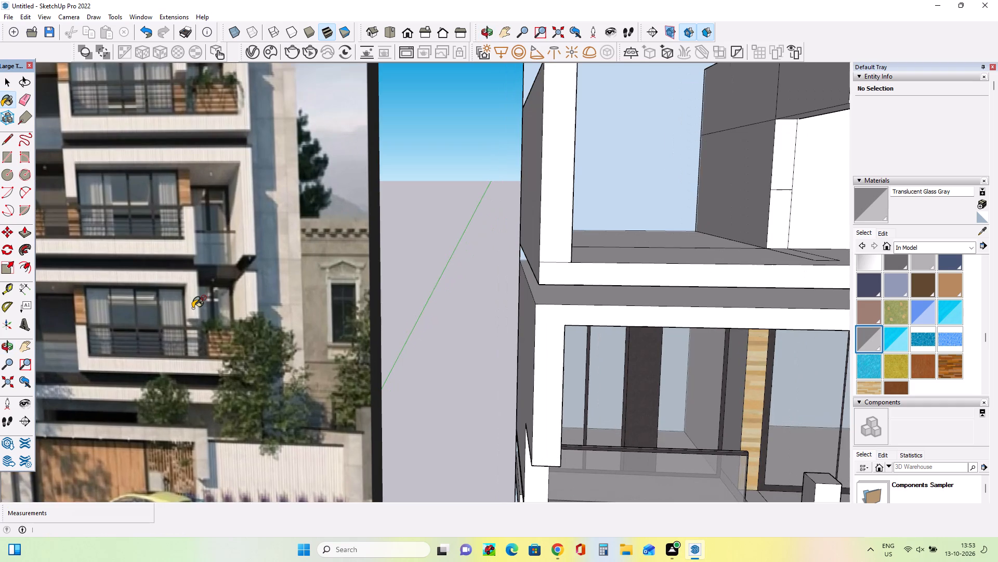
middle_click(194, 308)
middle_click(194, 308)
scroll(194, 310, "down", 8)
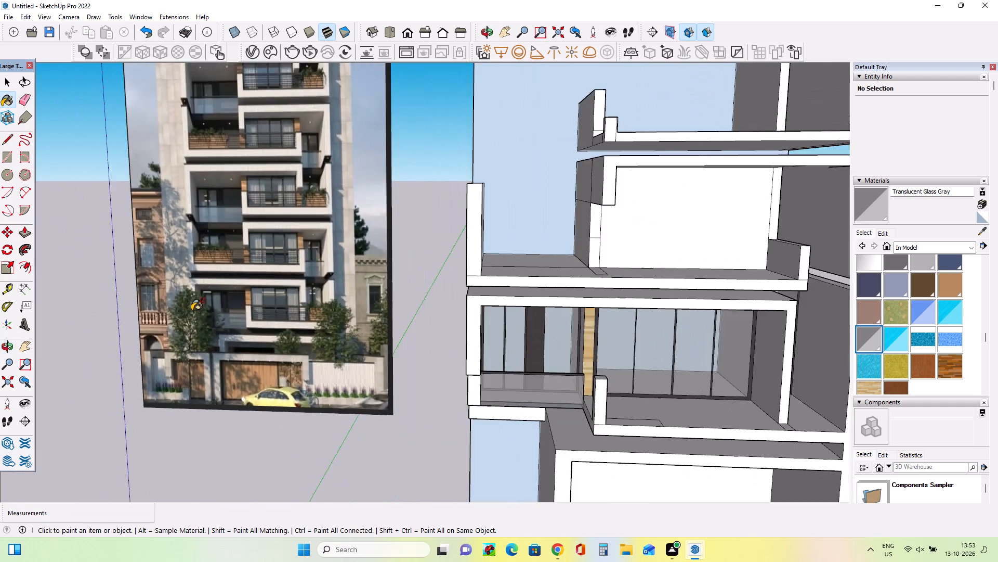
scroll(193, 310, "down", 7)
Draw a full-height vertical mullion strip about 1 5/16" wide down the middle of the narrow side window's pane.
scroll(503, 351, "up", 13)
middle_click_drag(556, 359, 547, 359)
middle_click(536, 361)
middle_click(536, 361)
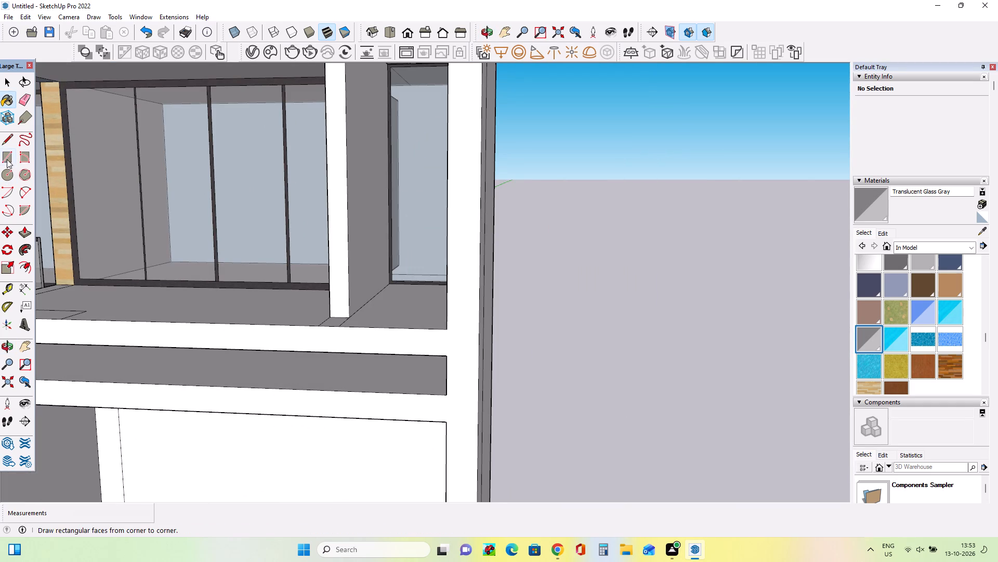
left_click(7, 159)
left_click(24, 346)
left_click_drag(165, 349, 256, 385)
left_click(8, 156)
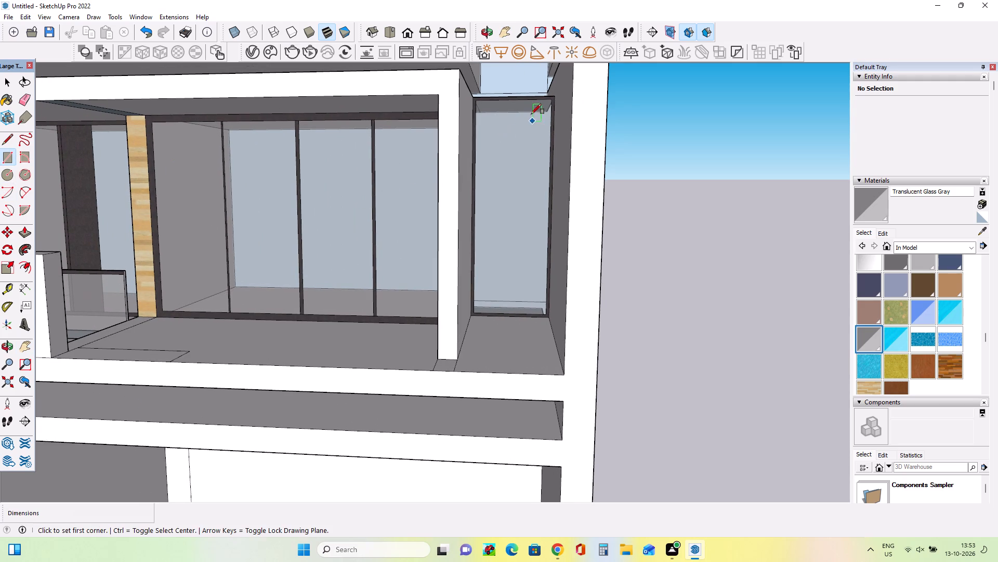
left_click(517, 99)
scroll(513, 315, "up", 3)
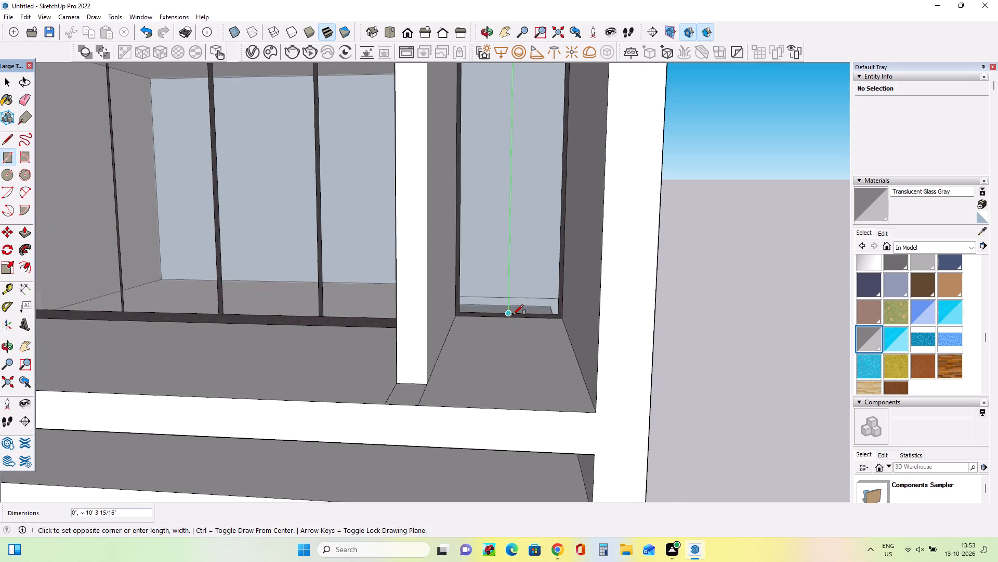
scroll(513, 317, "up", 1)
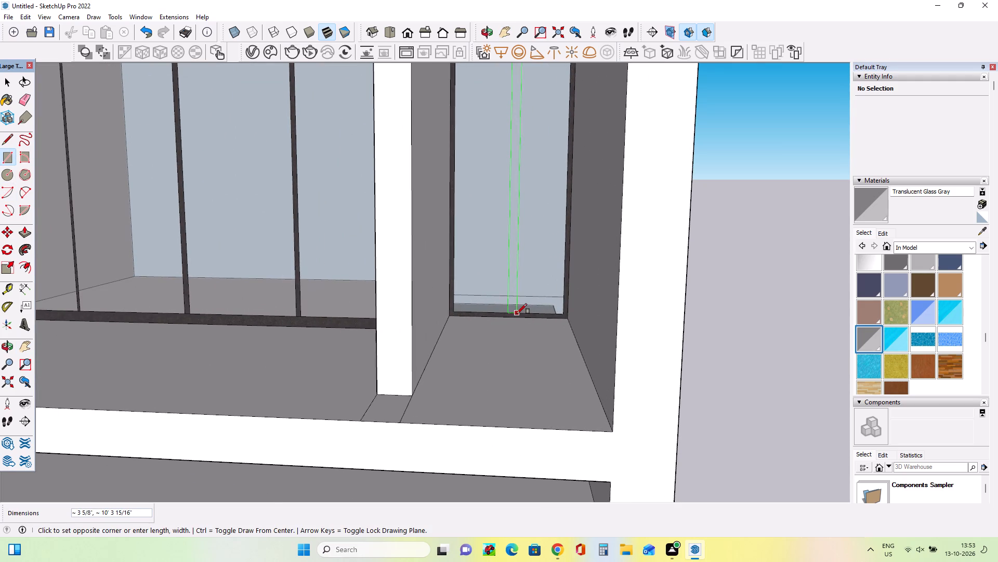
scroll(516, 314, "up", 6)
left_click(507, 313)
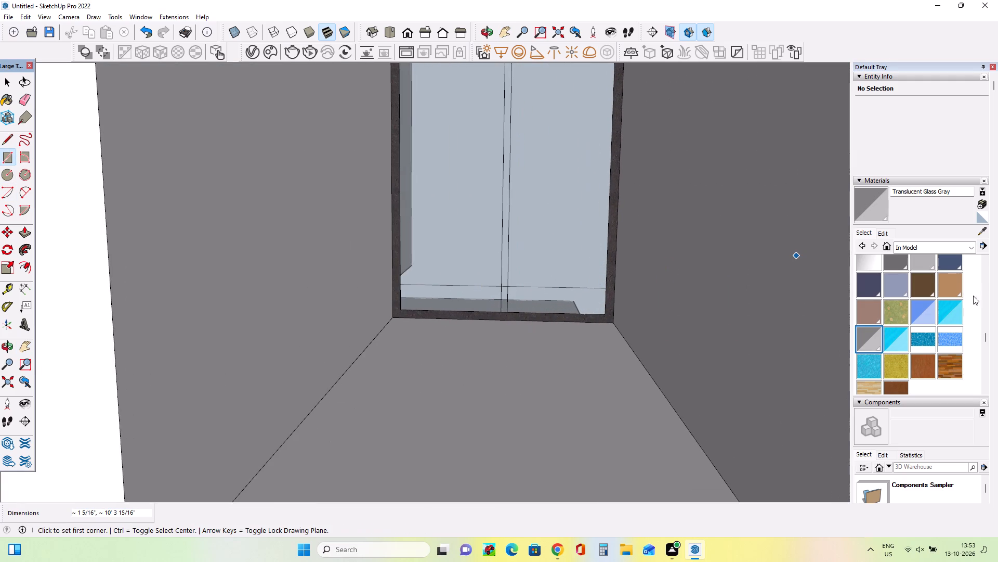
Paint the narrow side window's central mullion with the Asphalt New material.
scroll(912, 293, "up", 9)
left_click(863, 272)
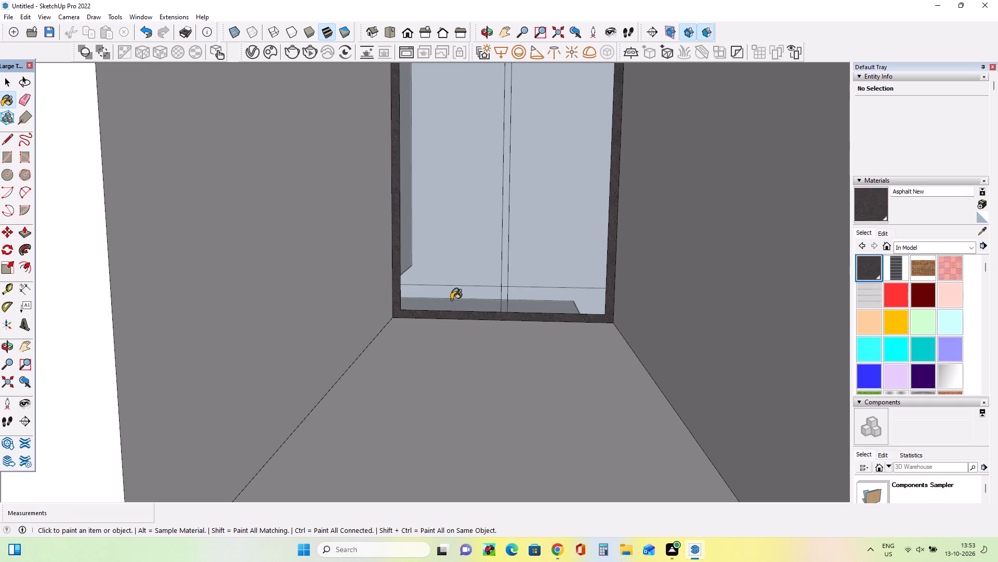
left_click(504, 297)
Compare the modelled side bay with the reference image, examining the narrow balcony's railing in front of the side window.
scroll(534, 289, "down", 11)
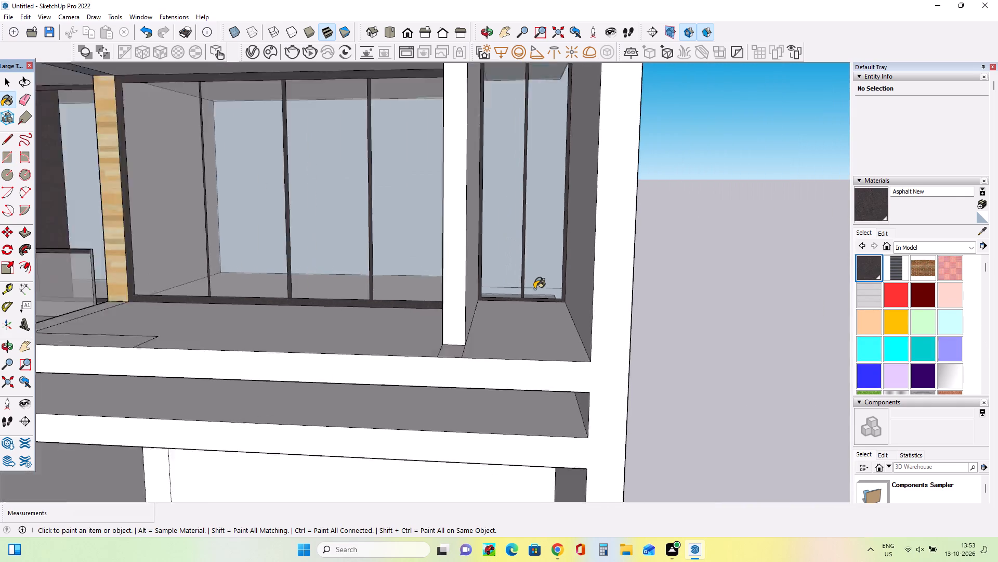
scroll(534, 289, "down", 1)
middle_click_drag(546, 336, 587, 355)
middle_click_drag(583, 356, 575, 369)
scroll(575, 369, "down", 4)
scroll(624, 359, "down", 3)
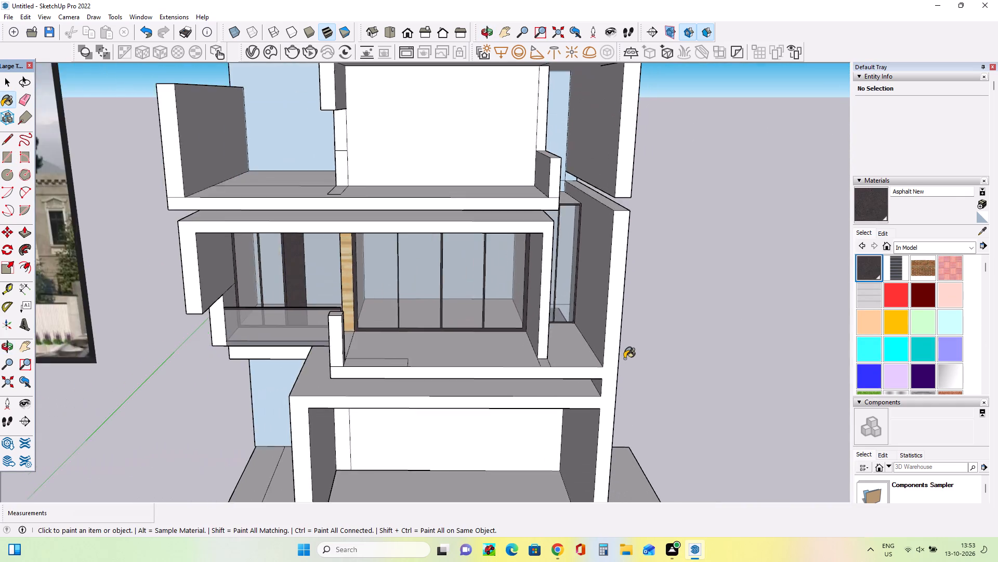
scroll(624, 359, "down", 7)
scroll(162, 250, "up", 7)
scroll(224, 259, "down", 1)
scroll(224, 259, "up", 3)
scroll(230, 267, "down", 1)
scroll(230, 267, "up", 8)
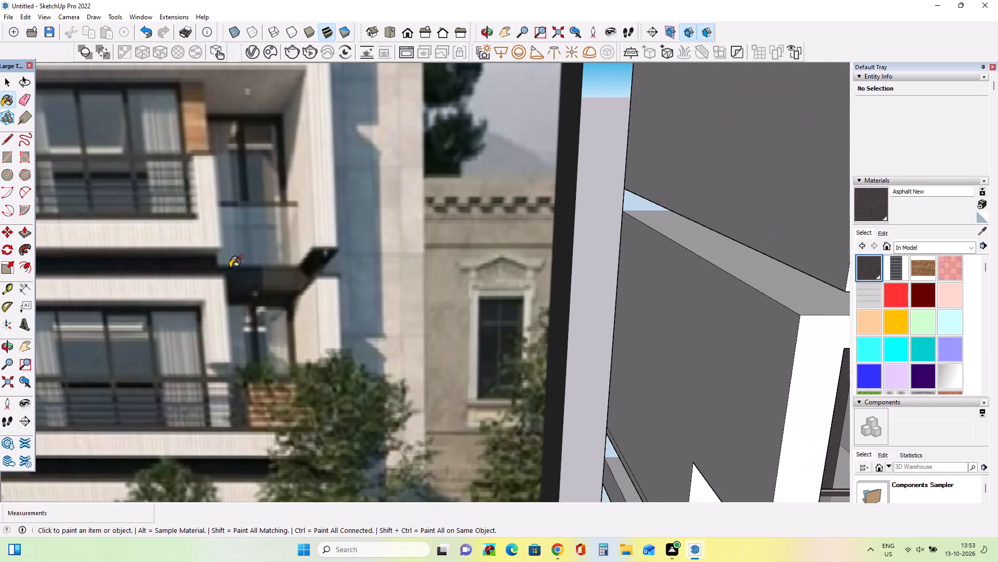
scroll(231, 267, "down", 20)
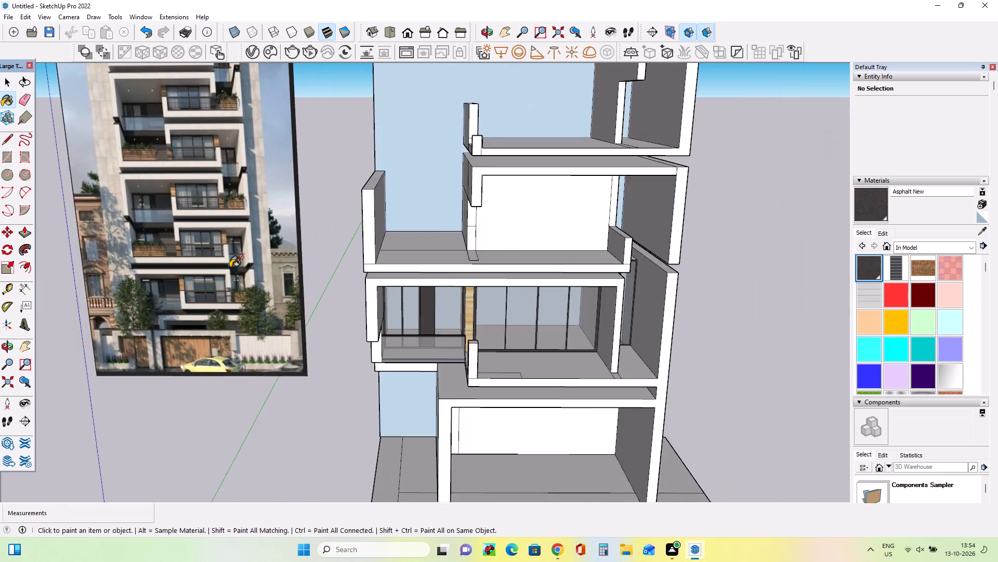
scroll(231, 267, "down", 3)
scroll(468, 276, "up", 12)
scroll(469, 275, "down", 1)
scroll(469, 275, "up", 1)
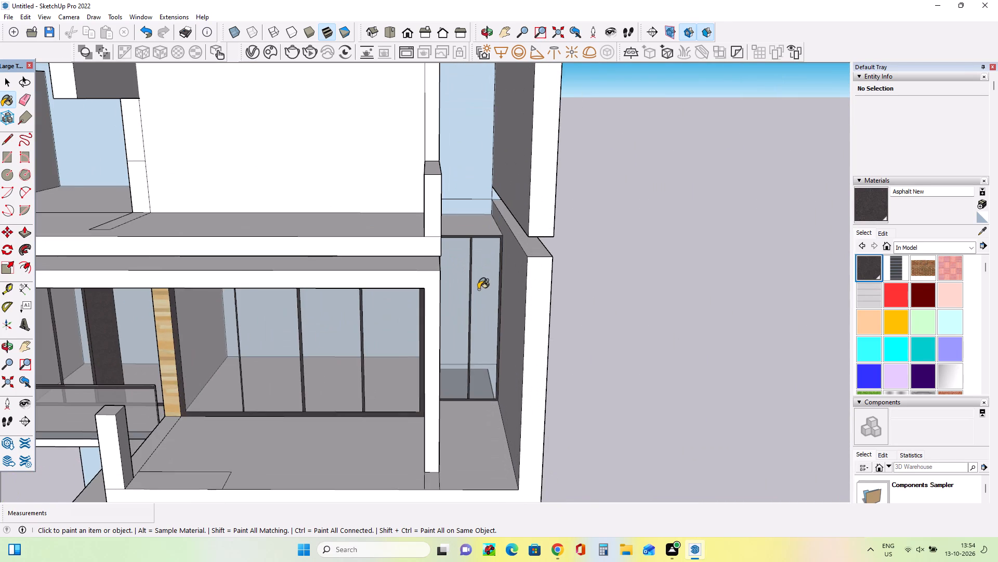
middle_click_drag(478, 280, 478, 273)
middle_click(478, 272)
scroll(484, 296, "down", 4)
middle_click_drag(484, 321, 459, 303)
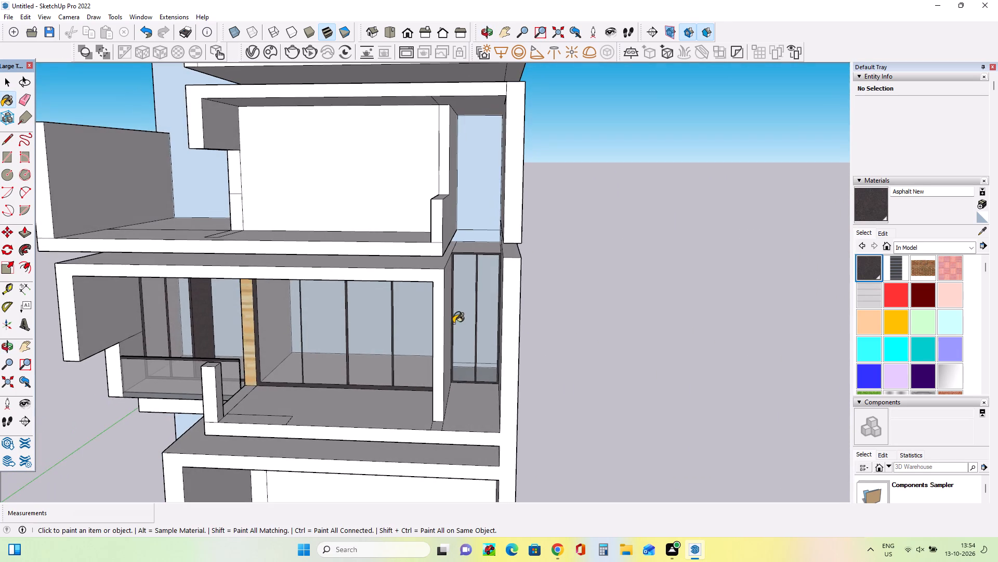
scroll(442, 339, "down", 10)
scroll(233, 291, "up", 10)
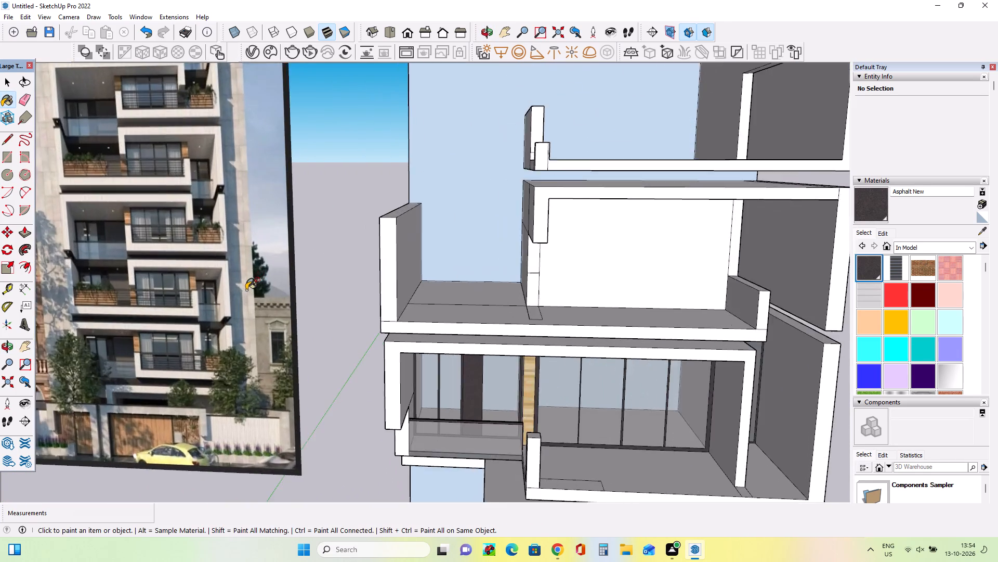
scroll(247, 289, "up", 7)
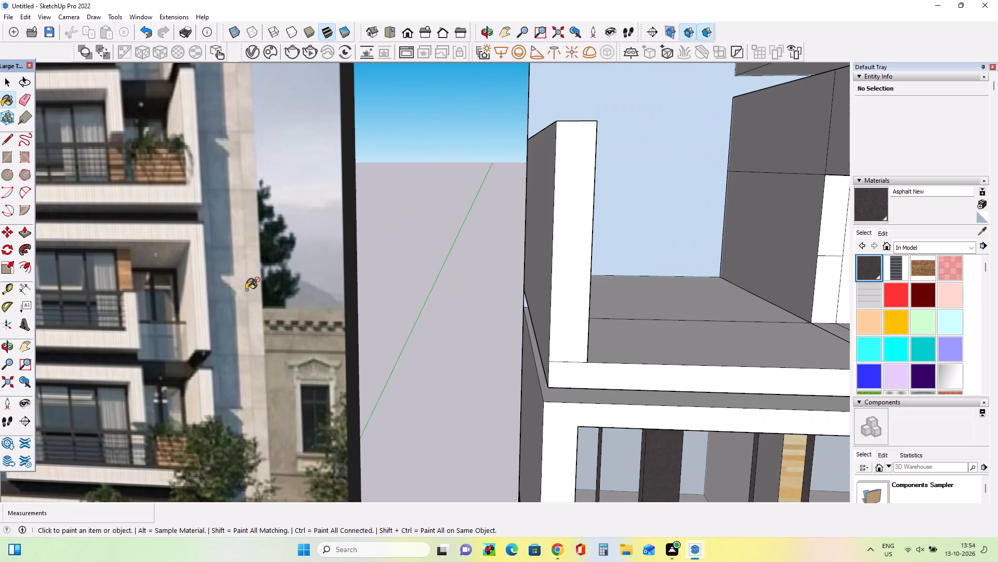
scroll(247, 289, "down", 4)
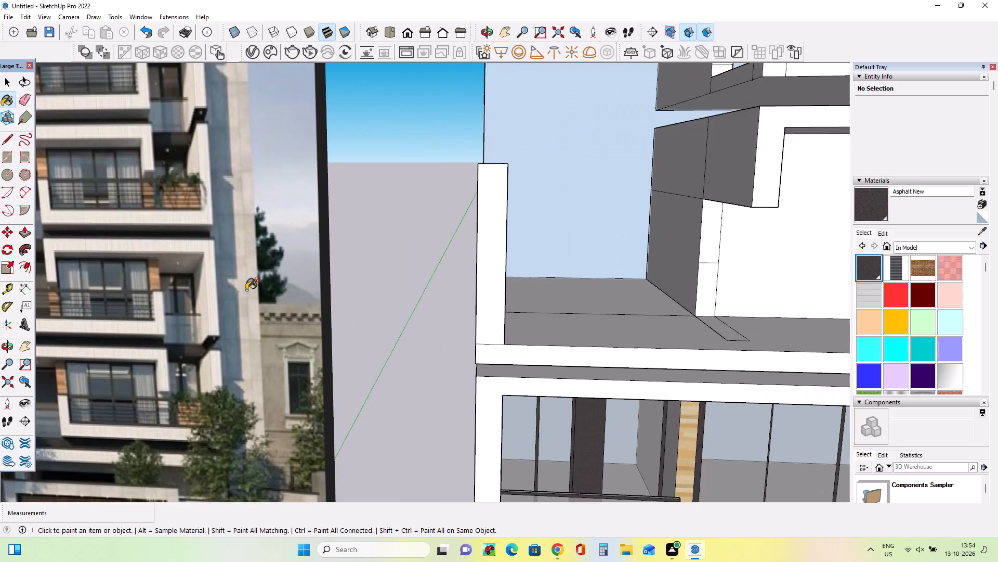
scroll(247, 289, "down", 13)
scroll(447, 362, "up", 5)
scroll(487, 375, "up", 4)
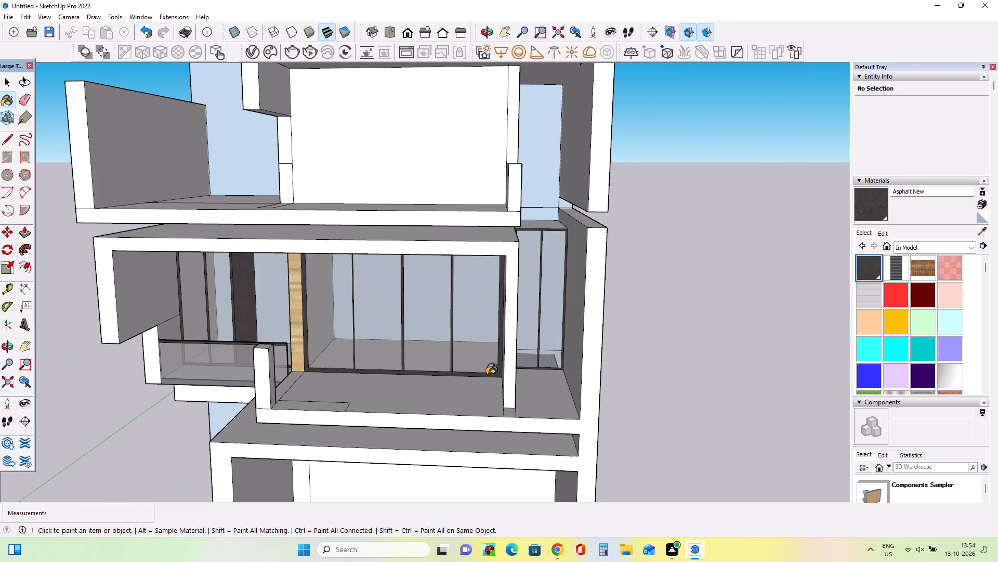
middle_click_drag(546, 402, 494, 399)
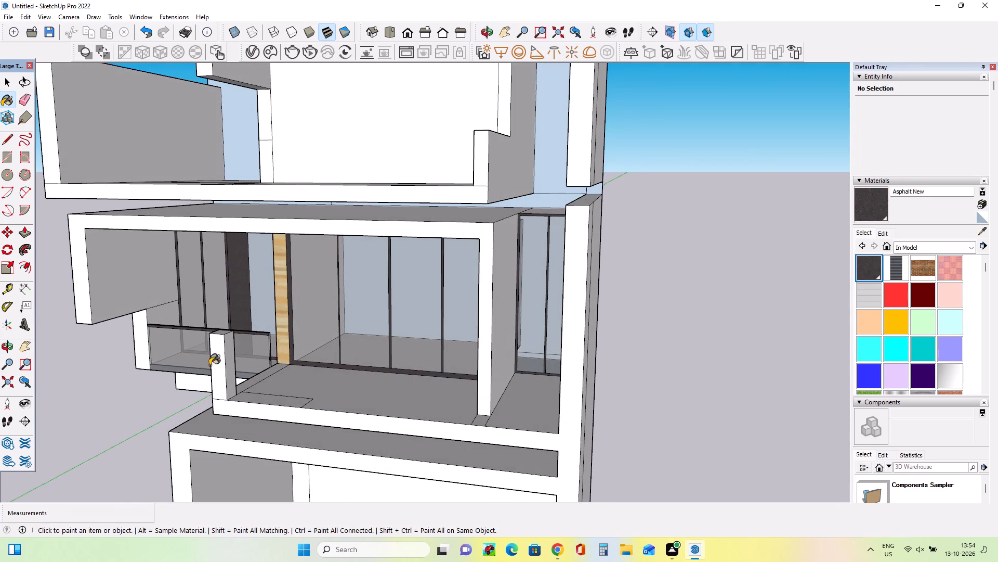
middle_click_drag(211, 367, 248, 394)
Draw a thin rectangle about 1 1/8" by 3' 10 3/16" across the side bay's floor in front of the narrow window.
left_click(5, 154)
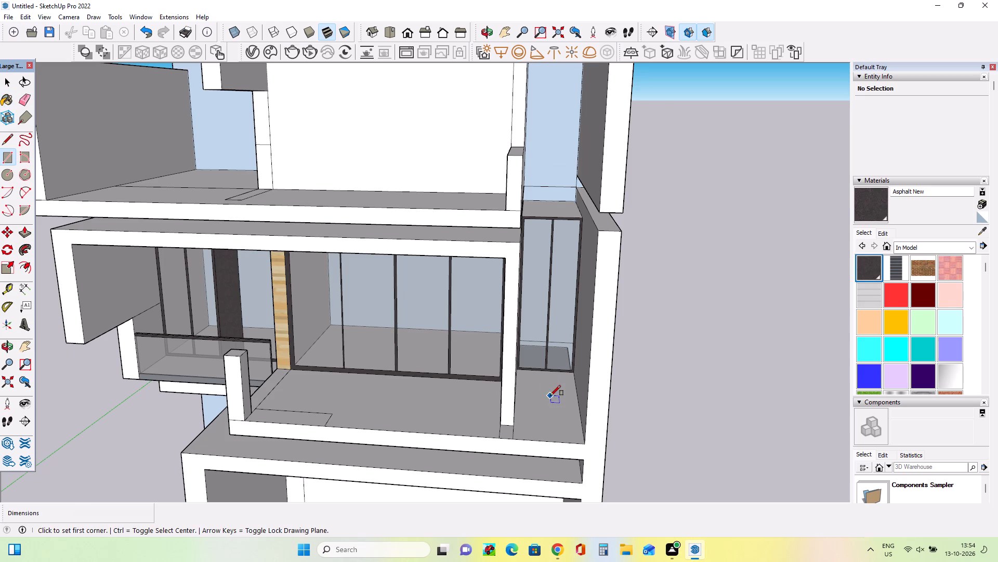
scroll(550, 395, "up", 3)
left_click(506, 403)
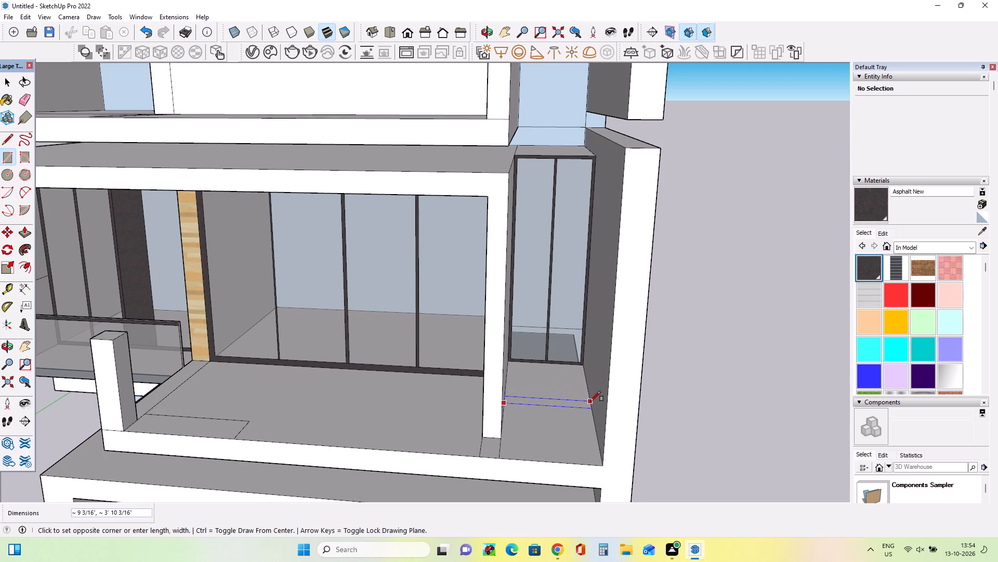
scroll(587, 402, "up", 8)
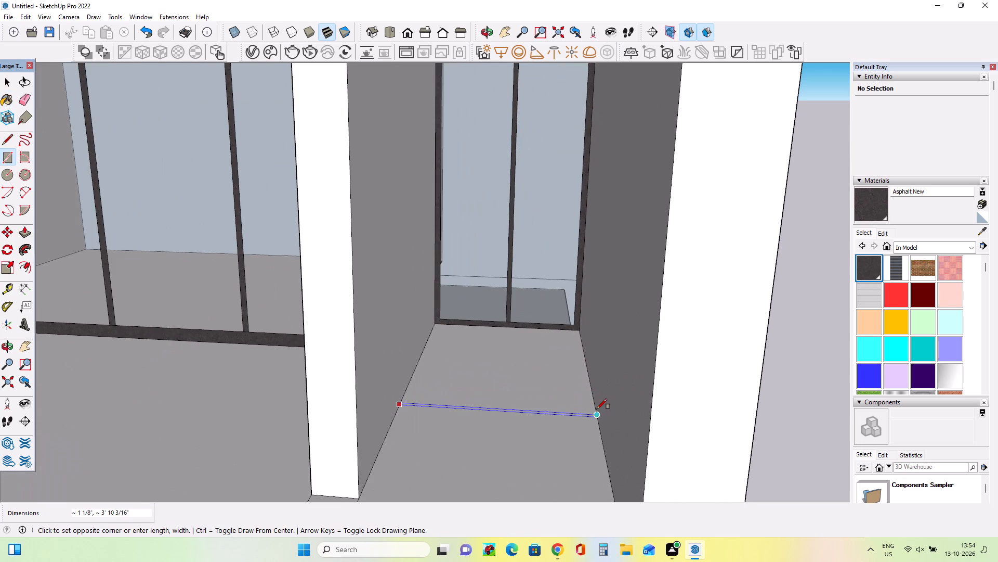
scroll(602, 412, "up", 6)
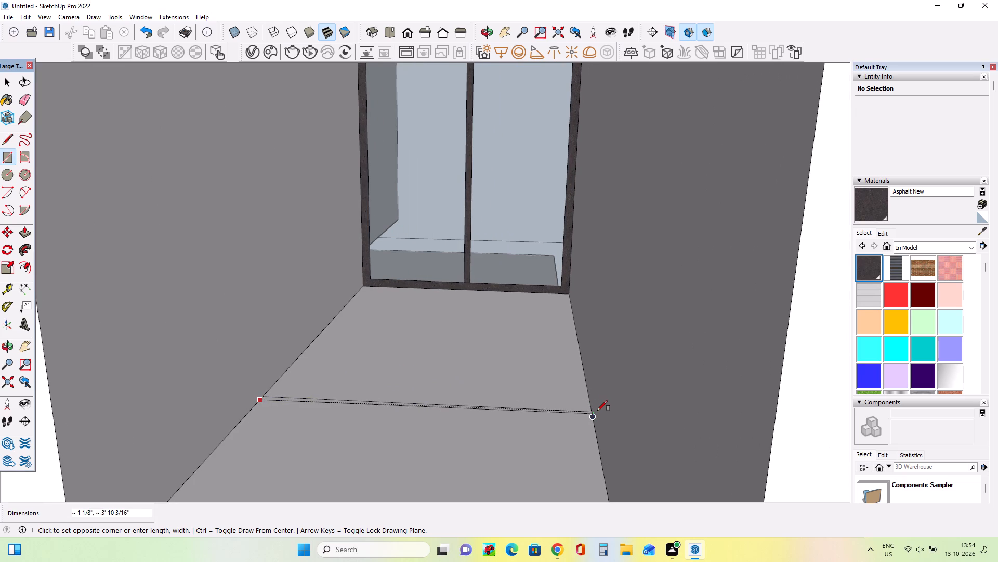
left_click(597, 418)
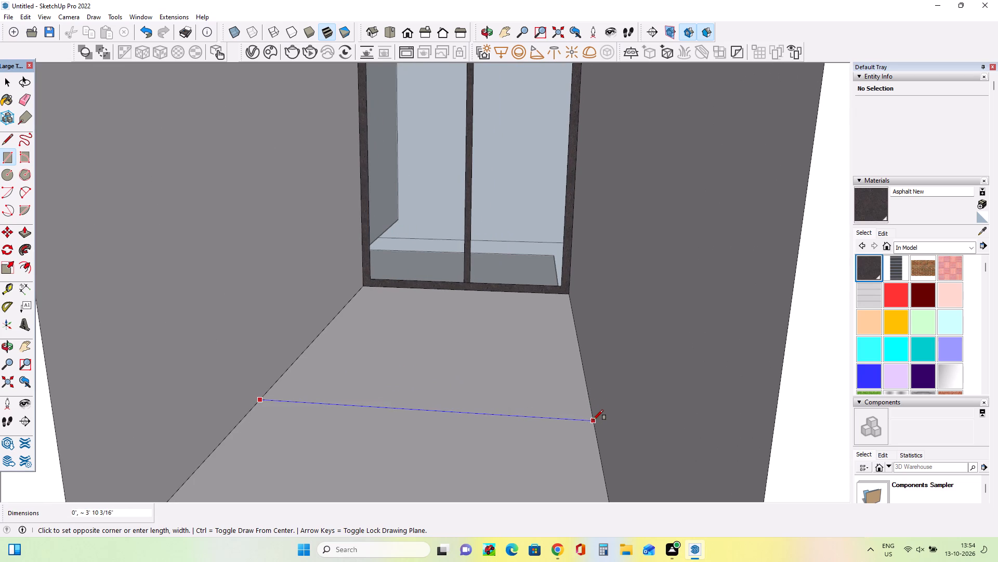
left_click(593, 420)
left_click(594, 413)
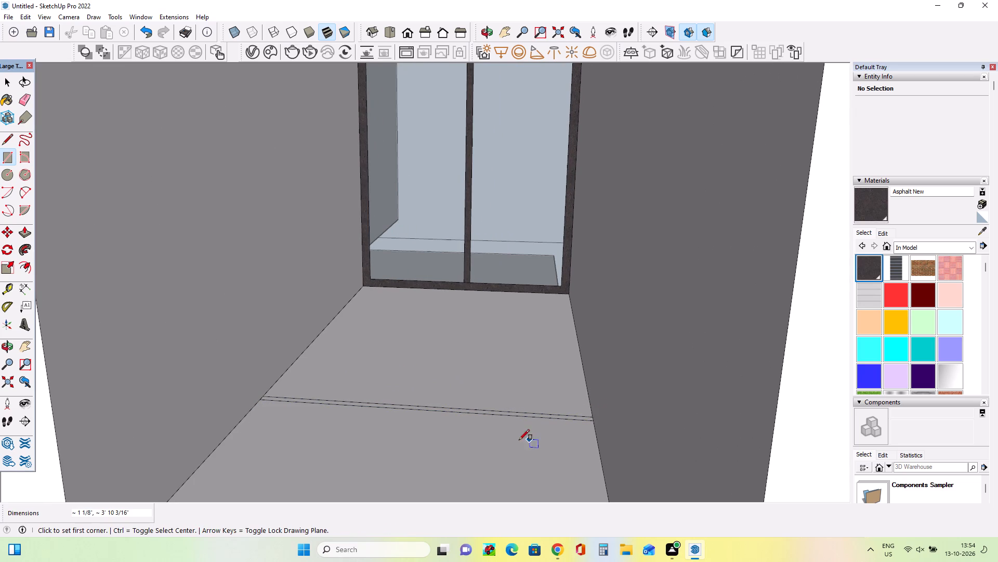
Push/Pull the thin floor strip up about 2' 4 3/4" to form the side bay's railing panel.
left_click(25, 232)
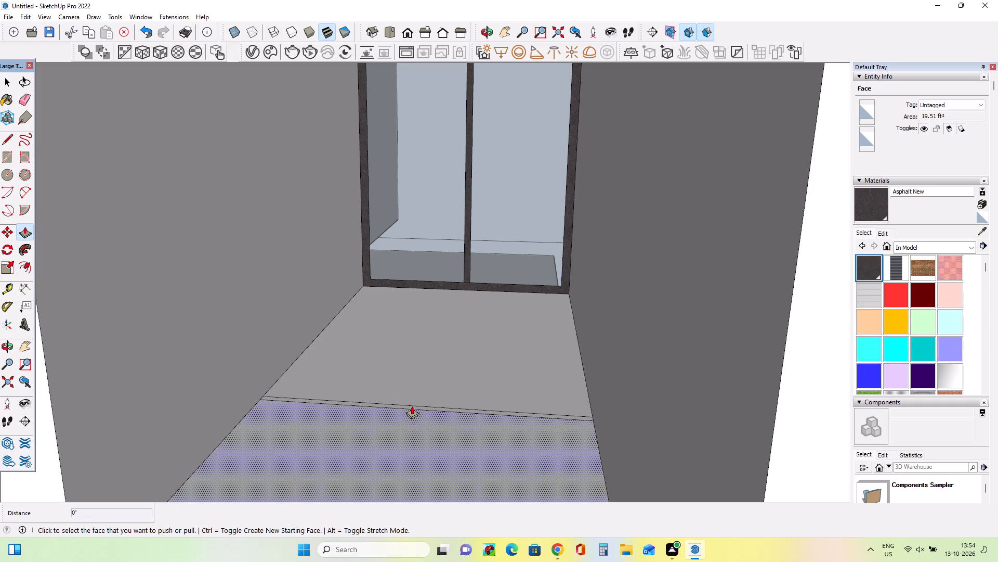
left_click(412, 406)
left_click(438, 199)
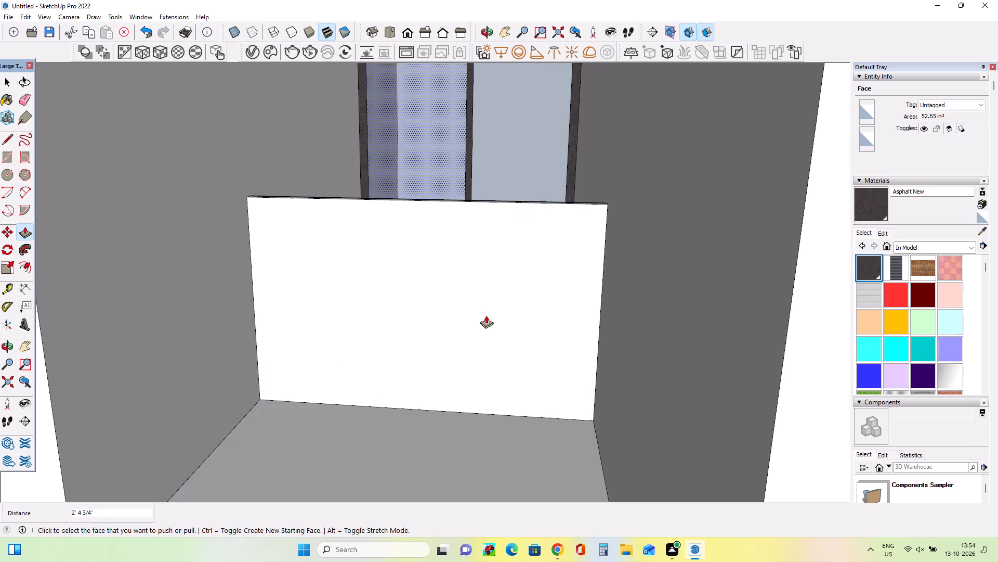
Draw a handrail band about 7/8" high along the top of the side railing panel's front face, across its full width.
scroll(490, 317, "down", 20)
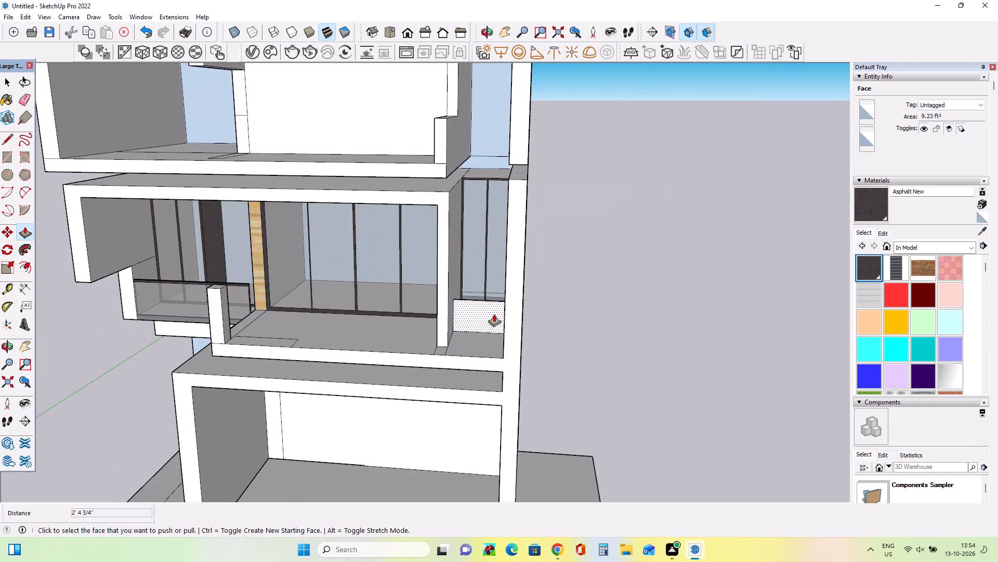
middle_click_drag(512, 301, 589, 256)
middle_click_drag(589, 256, 592, 264)
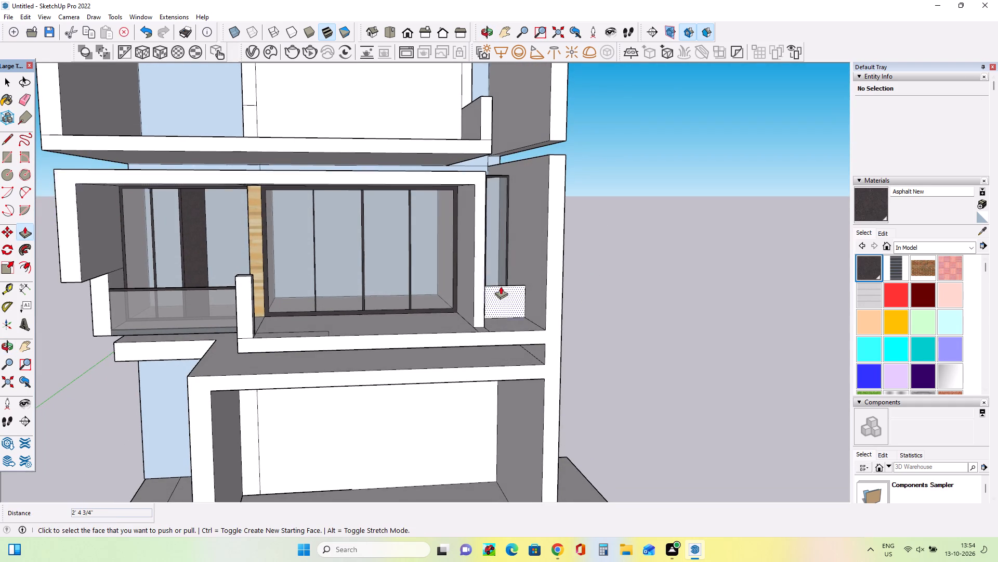
scroll(502, 285, "up", 10)
middle_click_drag(502, 318, 445, 340)
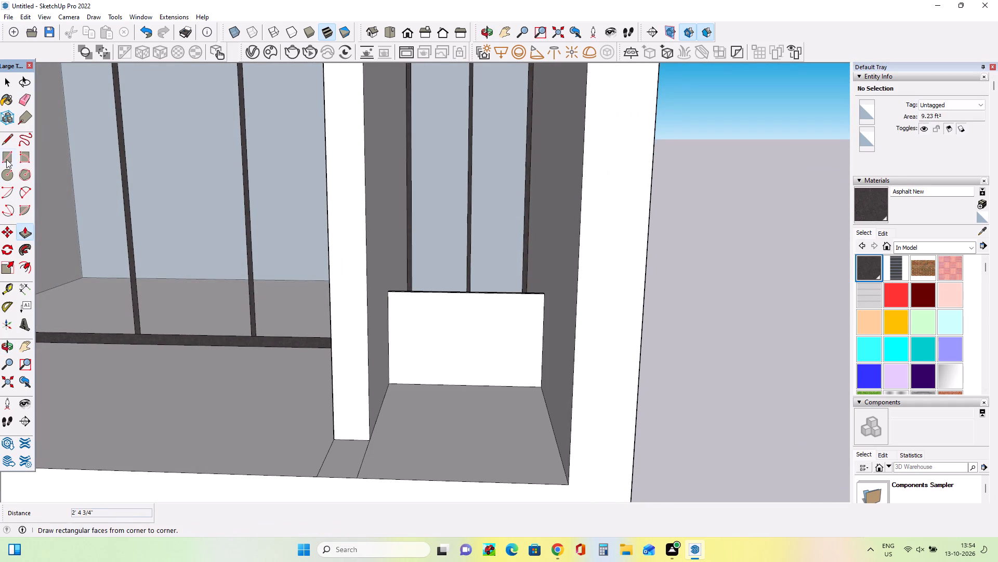
left_click(6, 158)
scroll(408, 292, "up", 7)
left_click(368, 288)
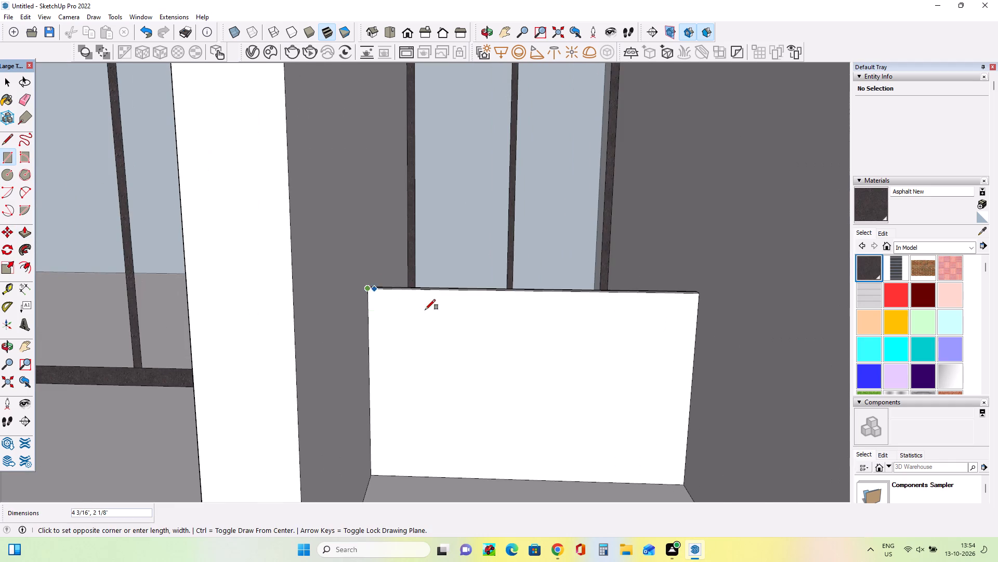
left_click(700, 300)
Paint the side railing's top handrail band with the Asphalt New material.
left_click(868, 210)
left_click(571, 296)
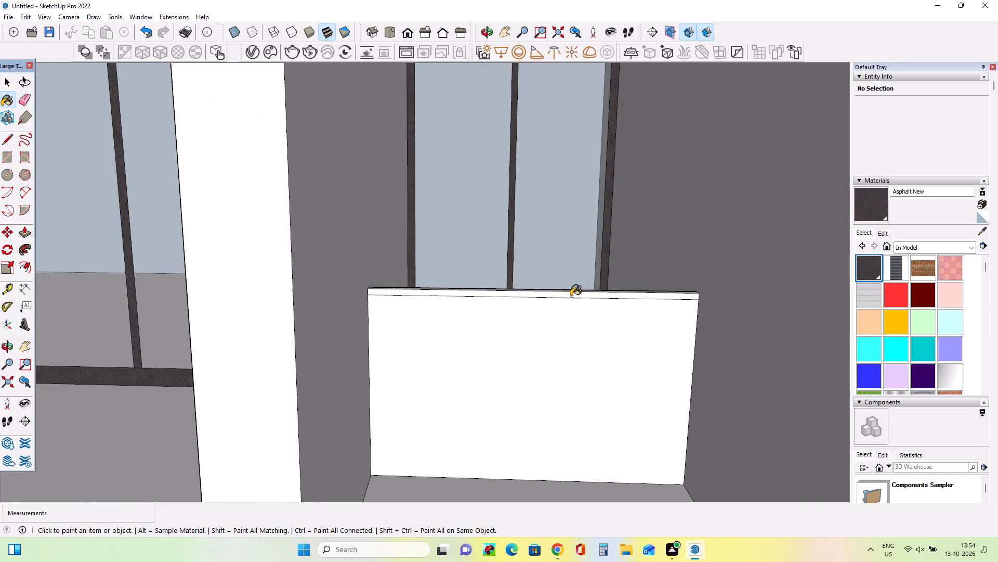
Paint the front and back faces of the side railing panel with Translucent Glass Gray.
scroll(873, 308, "down", 4)
left_click(867, 280)
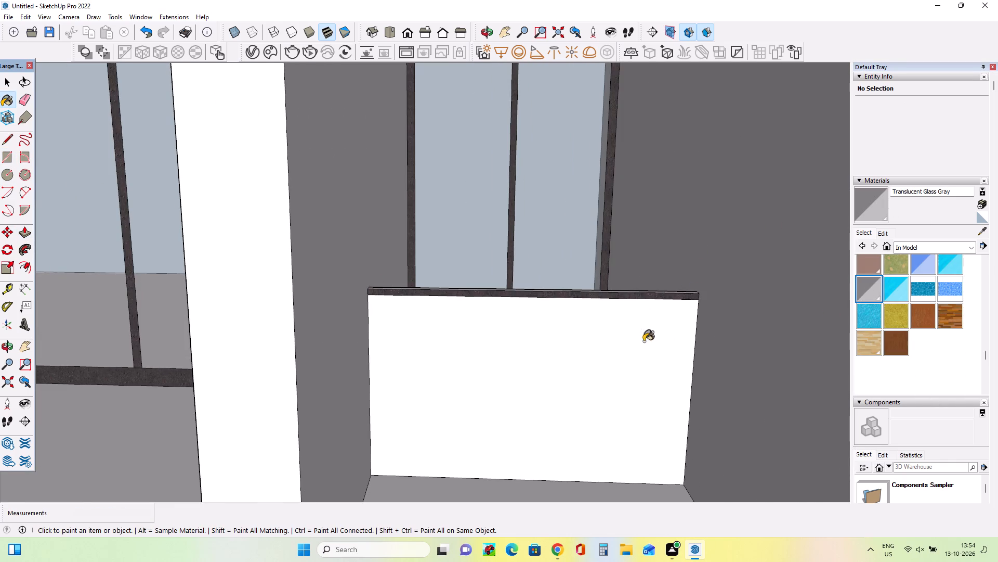
left_click(564, 361)
middle_click_drag(621, 373, 539, 467)
scroll(494, 442, "down", 1)
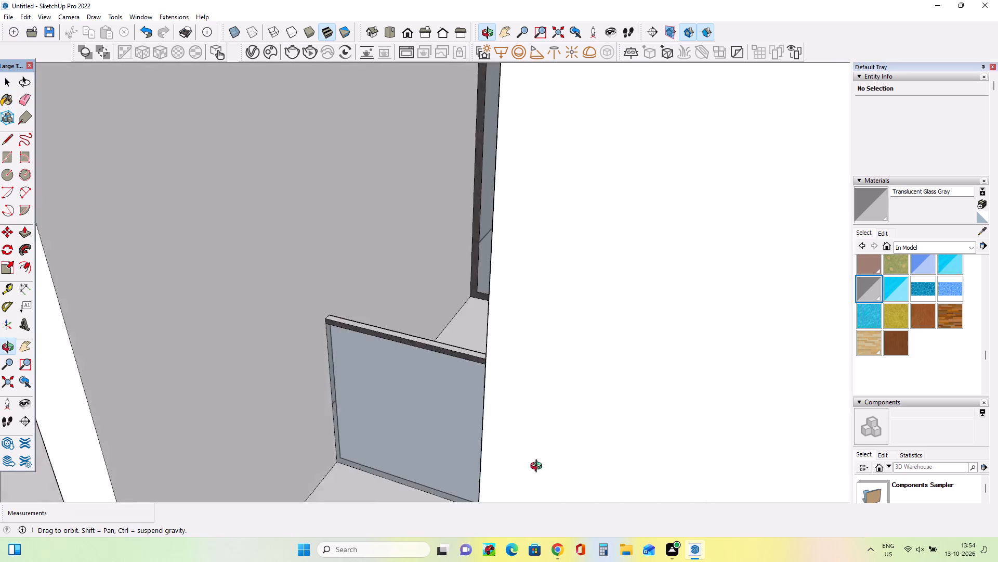
middle_click_drag(539, 467, 474, 547)
middle_click_drag(487, 393, 644, 452)
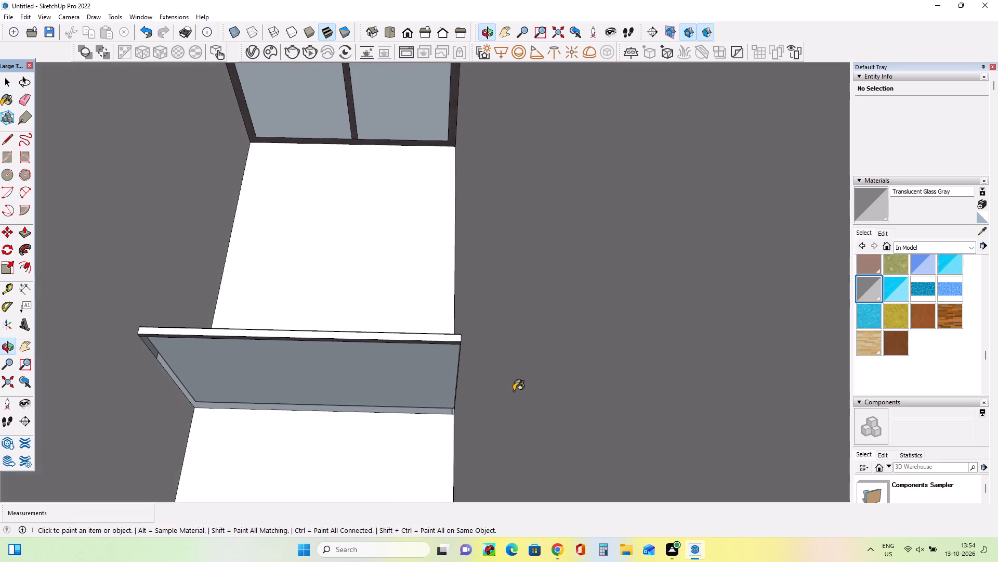
middle_click_drag(335, 225, 373, 417)
left_click(369, 431)
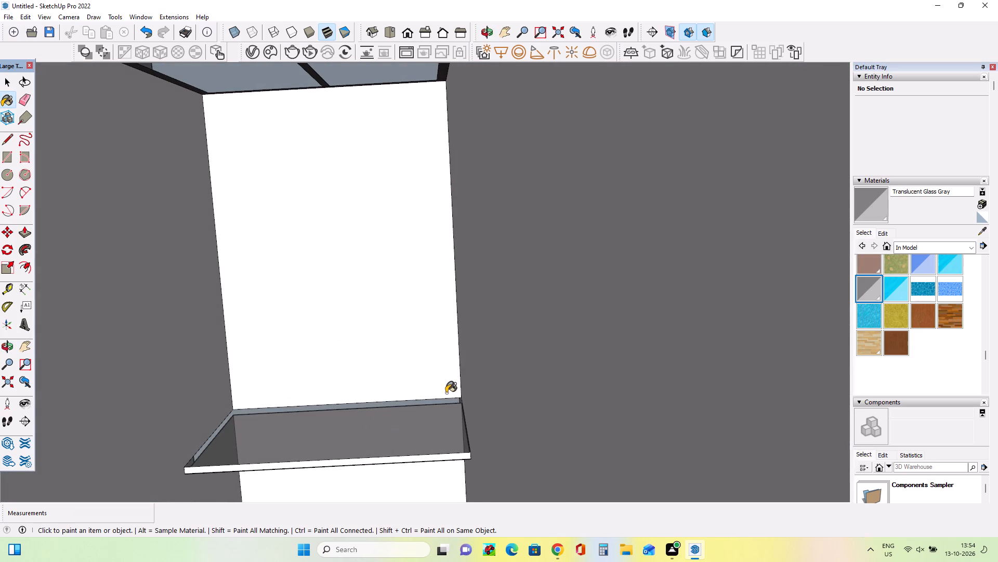
scroll(446, 390, "down", 4)
middle_click_drag(405, 336, 431, 70)
middle_click(432, 67)
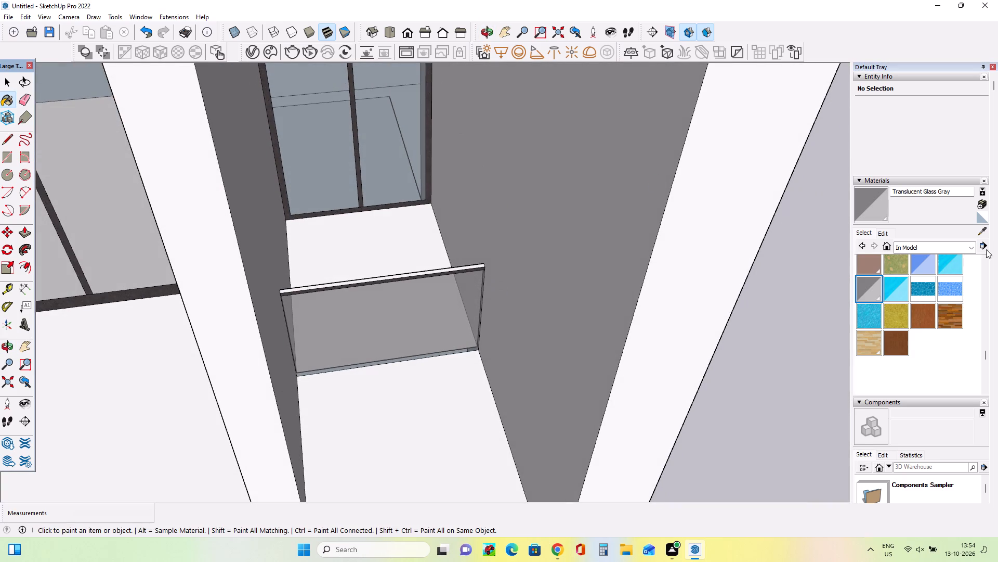
Erase the stray edge where the low balcony upstand meets the floor slab's front face on the glazed storey.
middle_click_drag(414, 348, 406, 237)
scroll(406, 237, "down", 4)
scroll(412, 239, "down", 20)
middle_click_drag(443, 292, 441, 262)
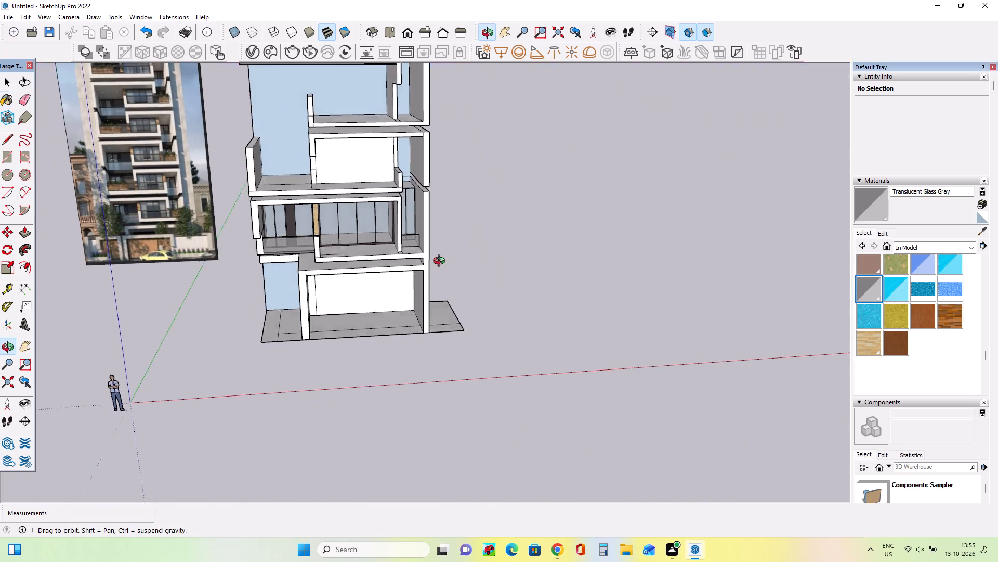
middle_click_drag(441, 262, 444, 236)
left_click(23, 344)
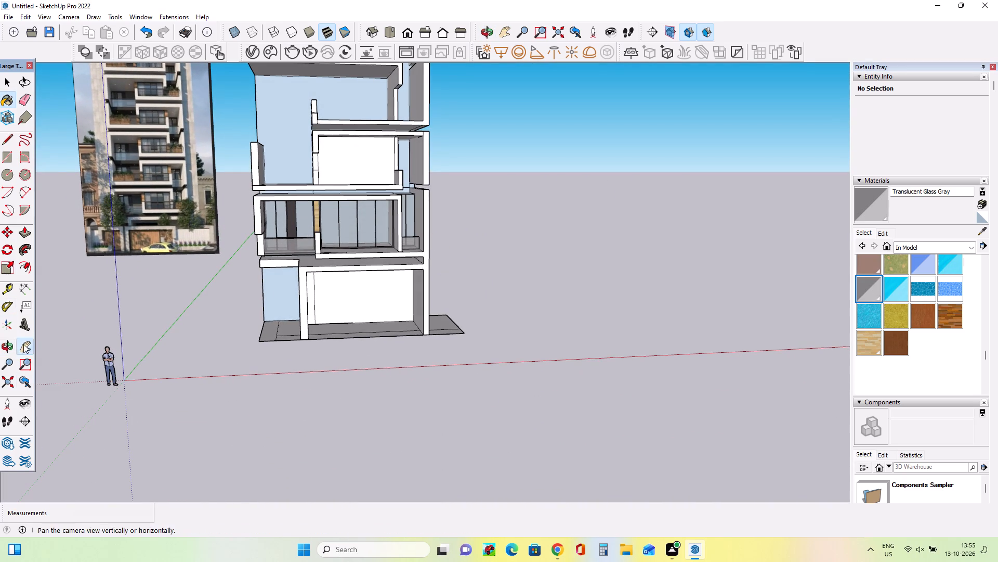
left_click_drag(378, 281, 498, 431)
left_click_drag(527, 431, 521, 425)
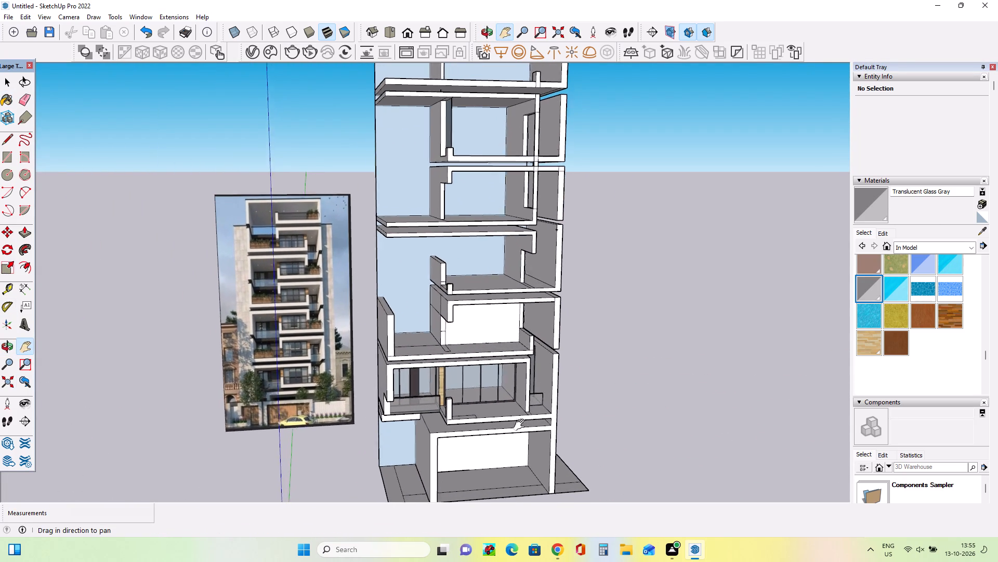
left_click_drag(521, 425, 515, 410)
scroll(542, 421, "up", 5)
middle_click_drag(549, 426, 535, 430)
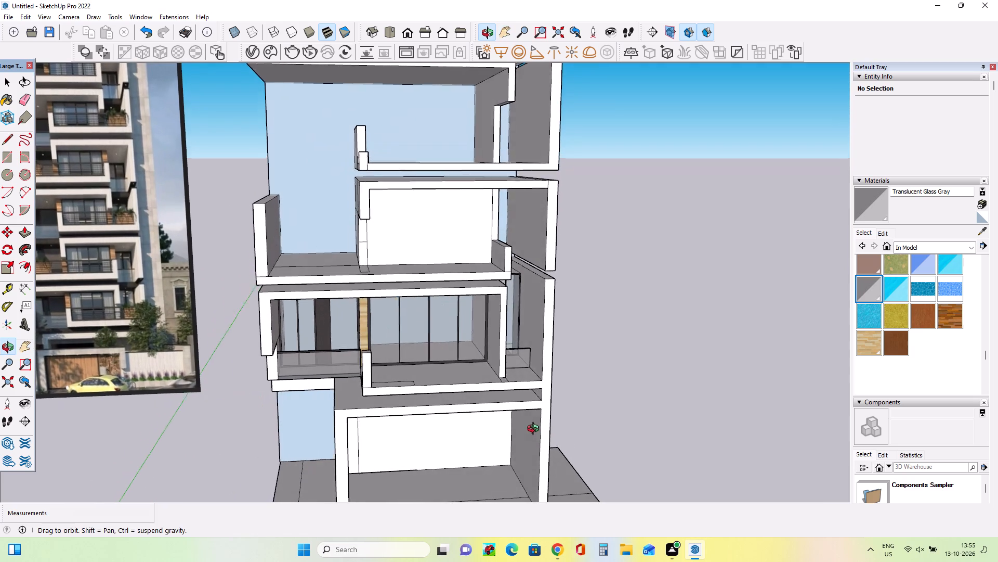
middle_click_drag(535, 430, 534, 427)
scroll(383, 407, "down", 2)
middle_click_drag(383, 403, 387, 384)
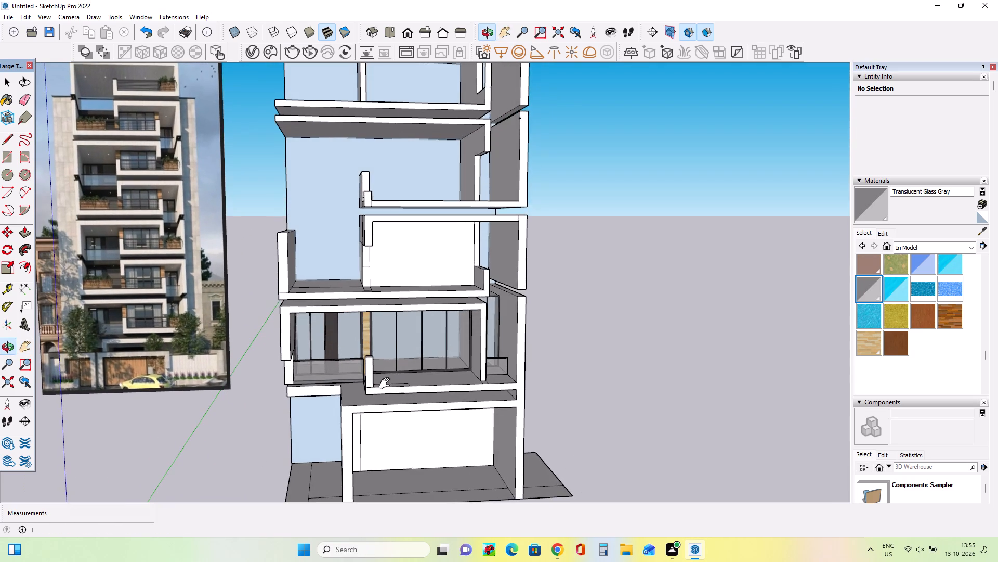
middle_click(387, 384)
scroll(355, 401, "up", 7)
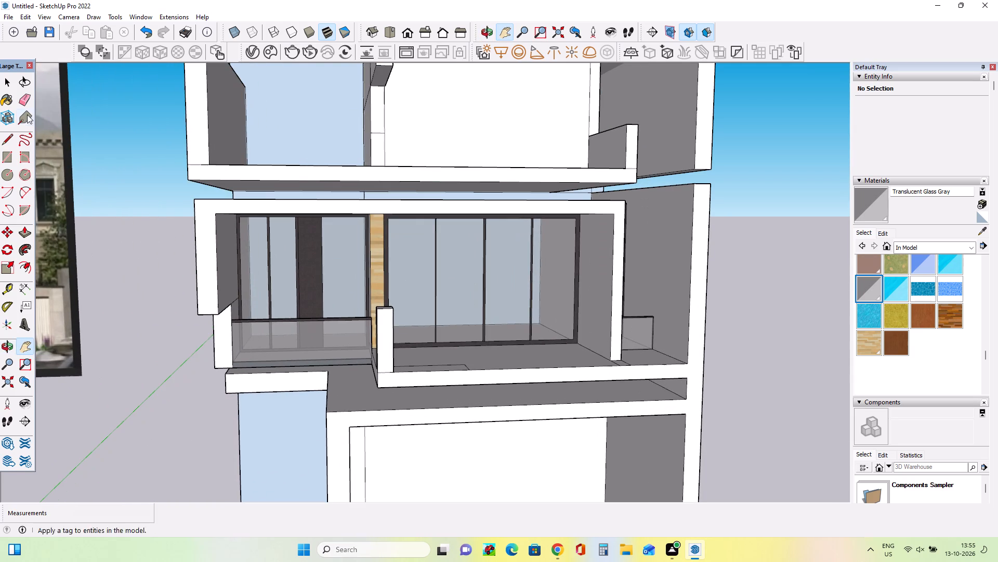
left_click(23, 92)
left_click(388, 373)
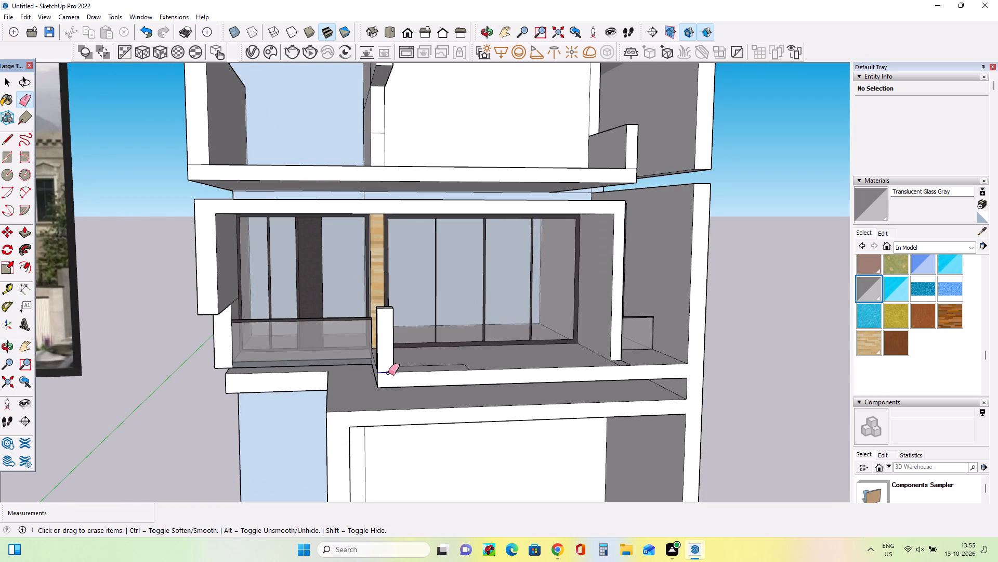
Examine the reference image's narrow side bay at the lower storeys and compare it with the modelled facade.
scroll(473, 370, "down", 6)
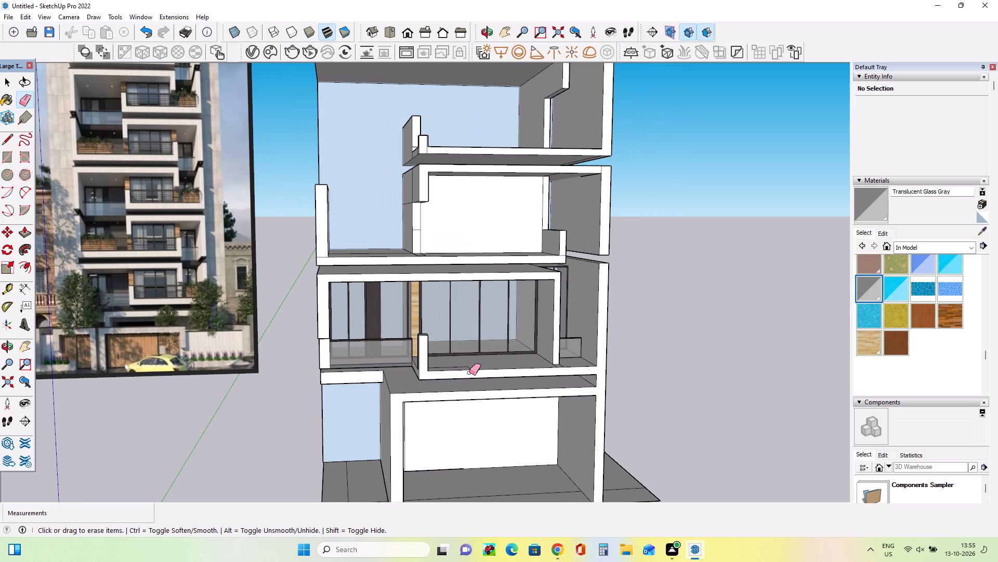
scroll(469, 373, "down", 1)
scroll(364, 384, "up", 3)
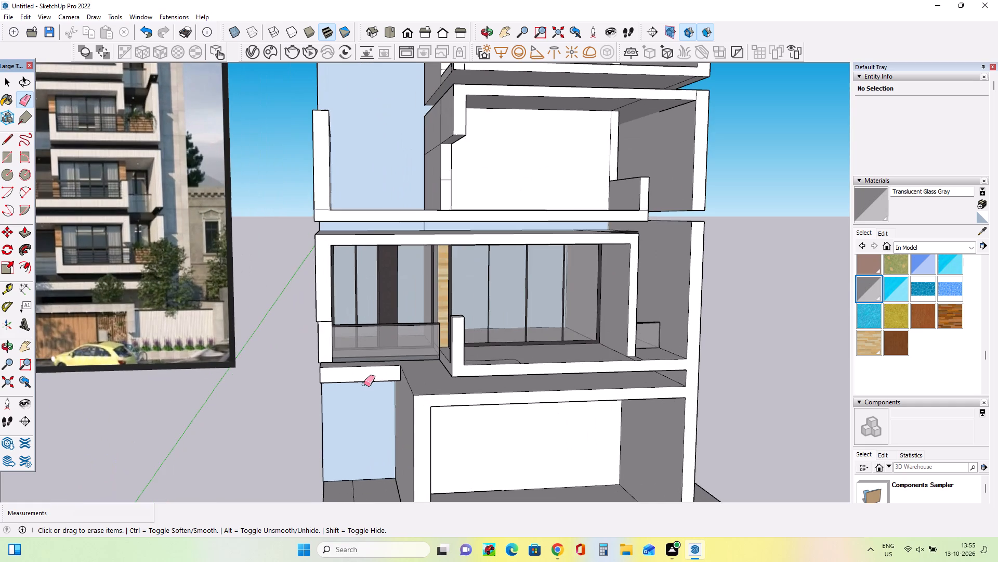
middle_click_drag(367, 390, 372, 397)
middle_click_drag(376, 393, 393, 386)
middle_click(393, 387)
scroll(393, 387, "down", 2)
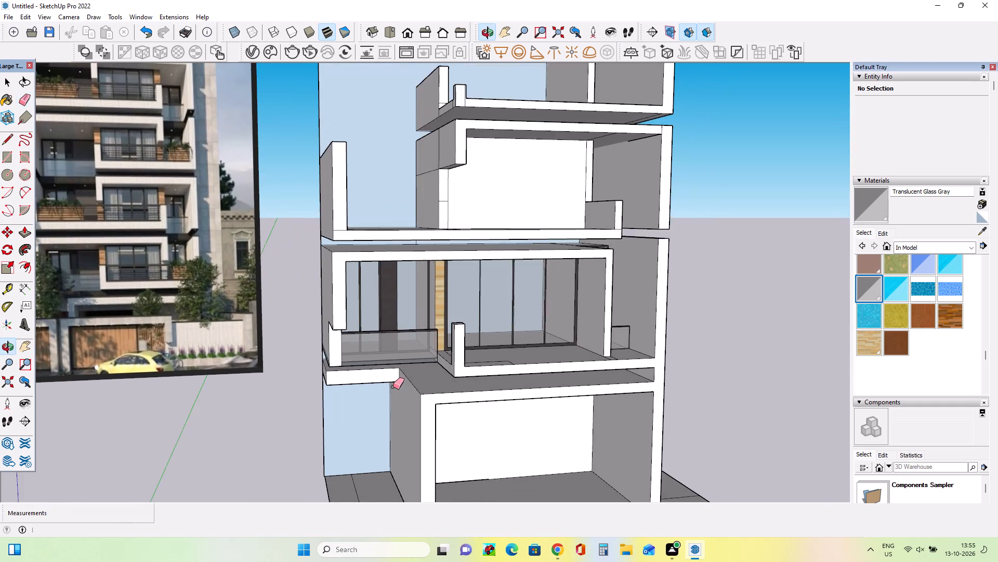
middle_click_drag(393, 383, 382, 378)
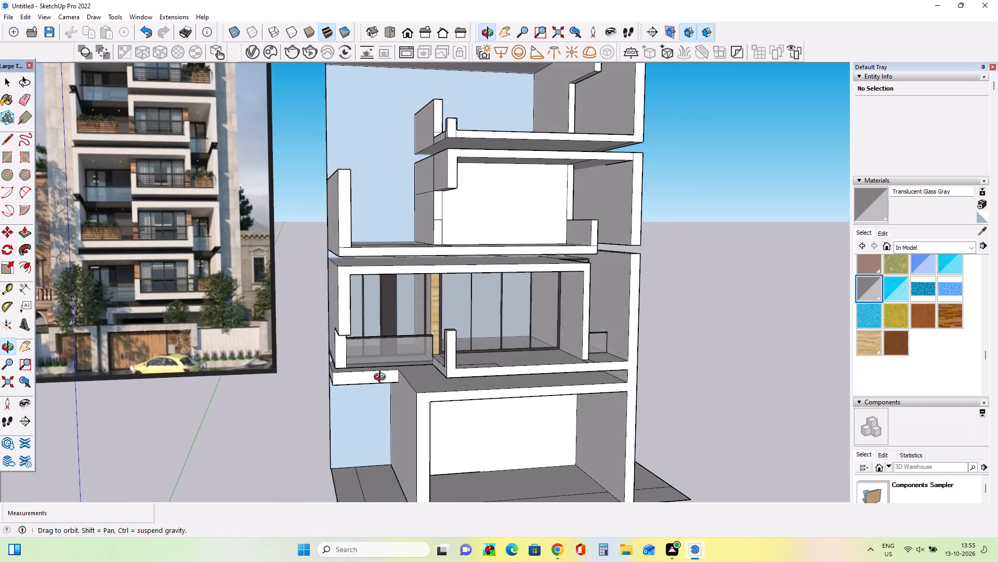
middle_click_drag(382, 378, 354, 373)
scroll(354, 373, "down", 1)
scroll(225, 270, "up", 3)
middle_click_drag(222, 270, 217, 272)
middle_click_drag(205, 276, 176, 295)
scroll(199, 276, "up", 12)
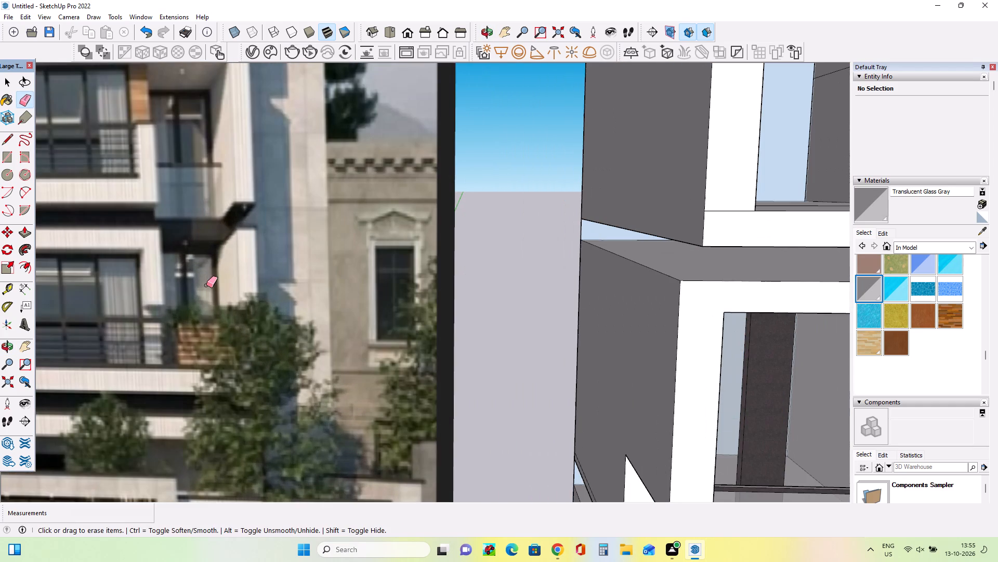
middle_click_drag(206, 285, 203, 279)
scroll(205, 279, "down", 3)
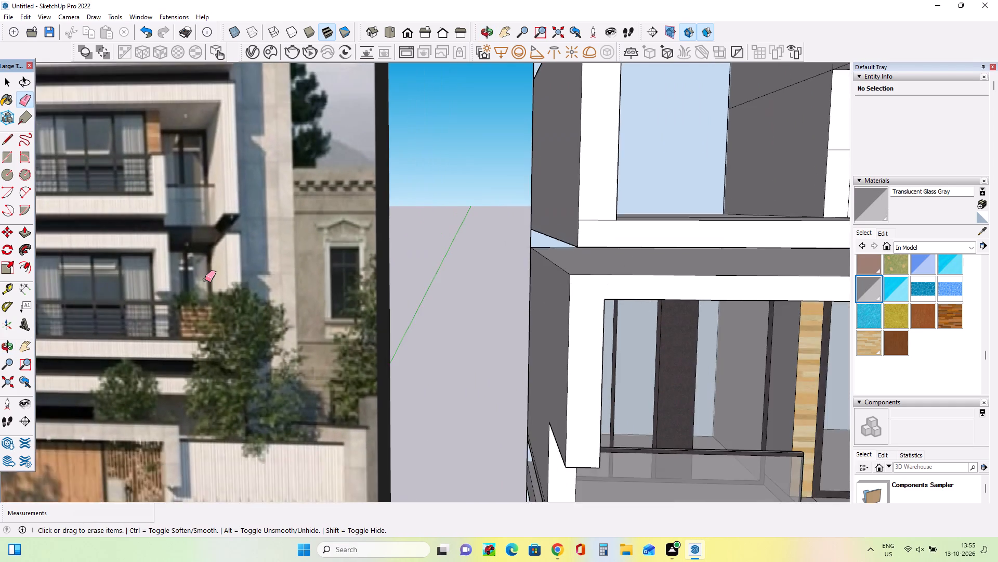
scroll(205, 279, "down", 7)
scroll(204, 276, "up", 9)
scroll(204, 275, "down", 1)
scroll(204, 275, "up", 8)
scroll(204, 275, "down", 15)
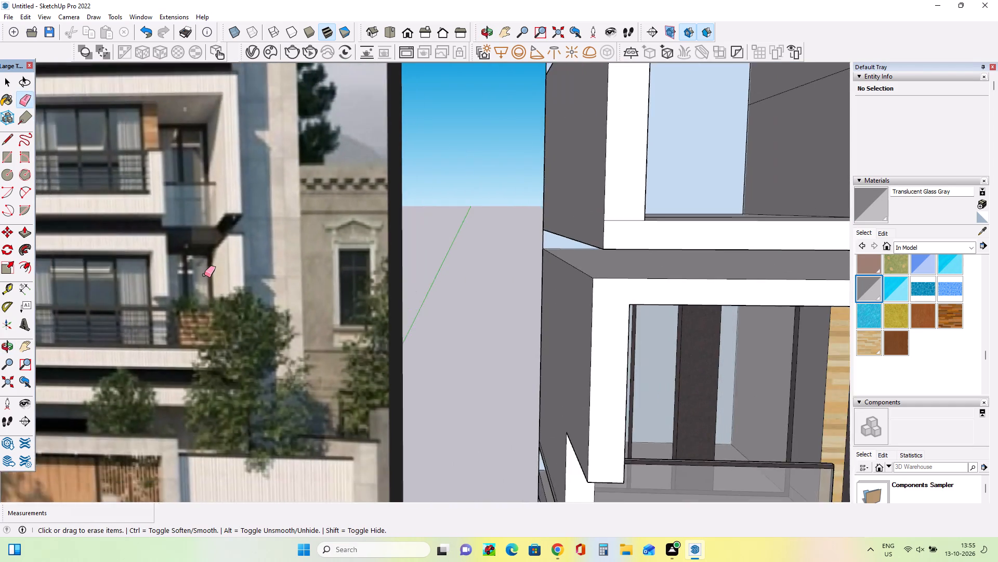
scroll(204, 275, "down", 12)
middle_click_drag(484, 305, 432, 368)
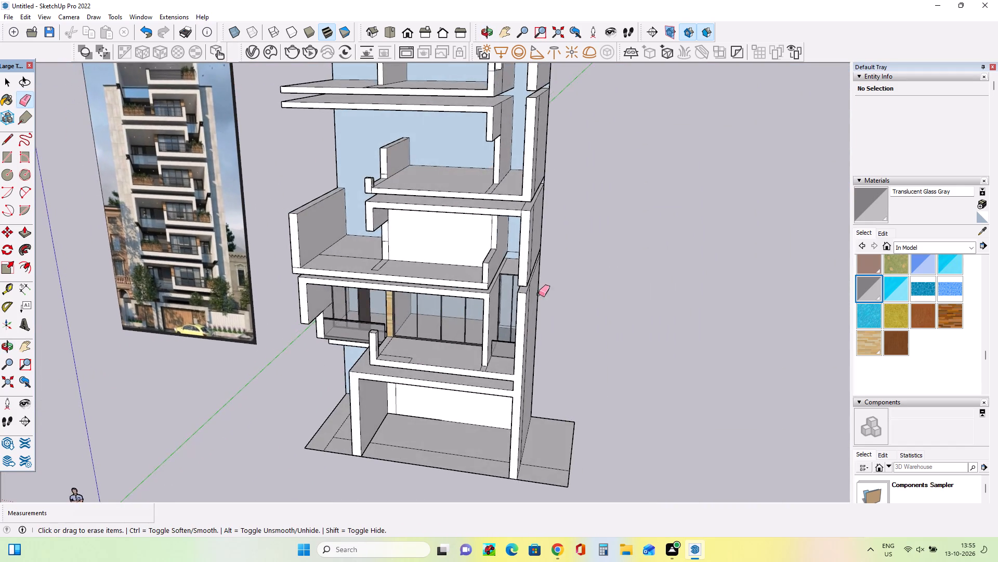
Push/Pull the top face above the glazed storey's narrow side window up about 1' 7/16".
scroll(541, 267, "up", 9)
middle_click_drag(501, 298, 517, 292)
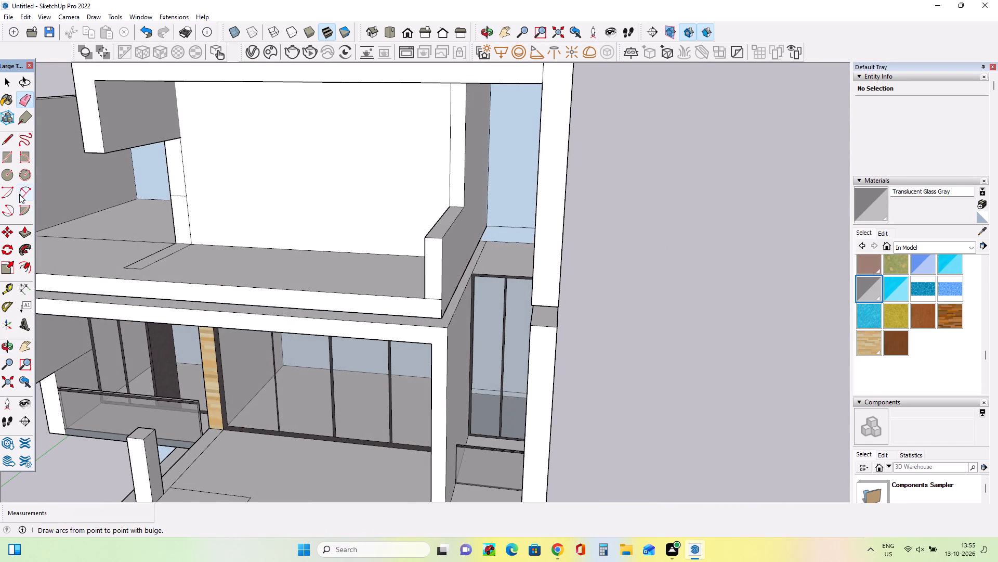
left_click(24, 230)
left_click(513, 259)
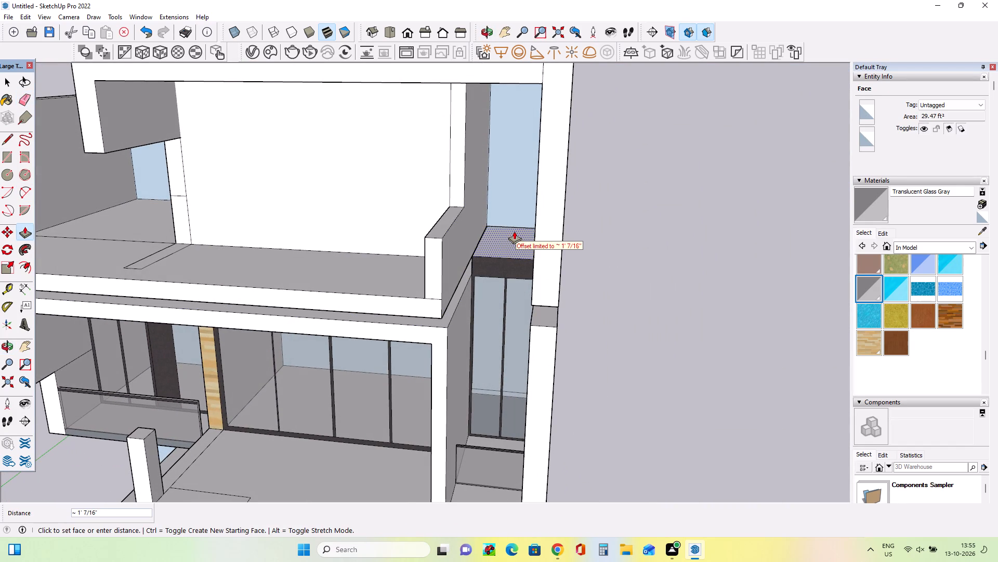
left_click(515, 231)
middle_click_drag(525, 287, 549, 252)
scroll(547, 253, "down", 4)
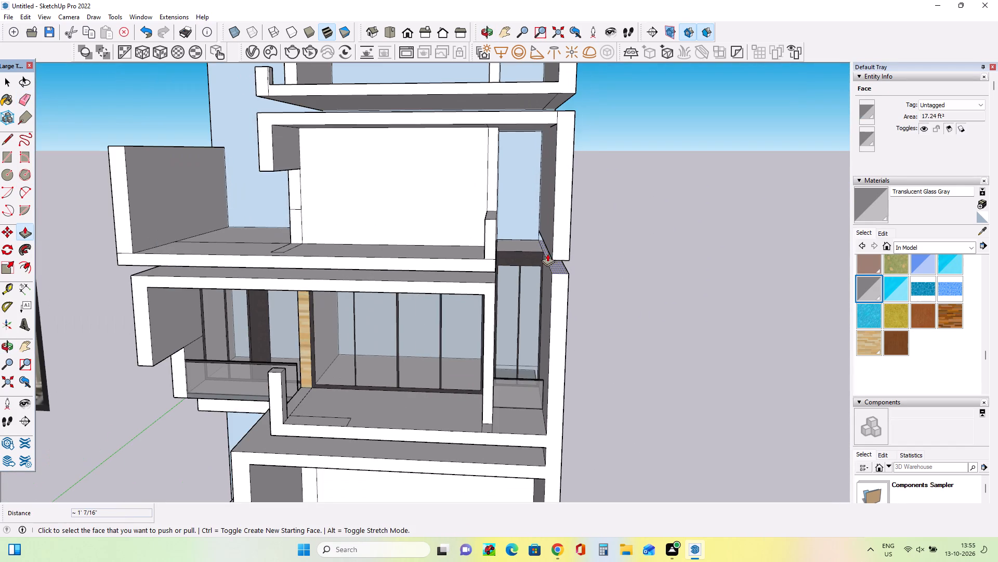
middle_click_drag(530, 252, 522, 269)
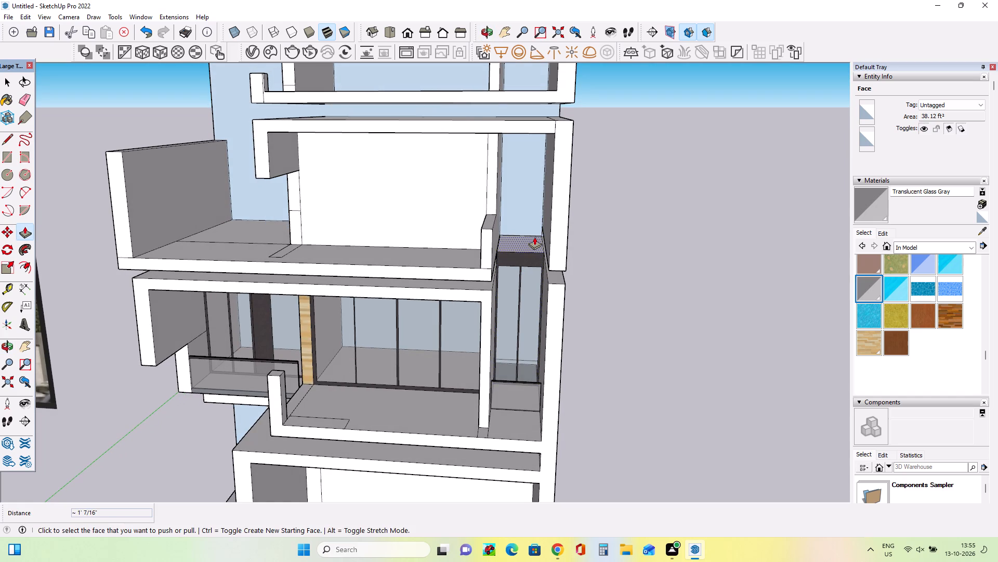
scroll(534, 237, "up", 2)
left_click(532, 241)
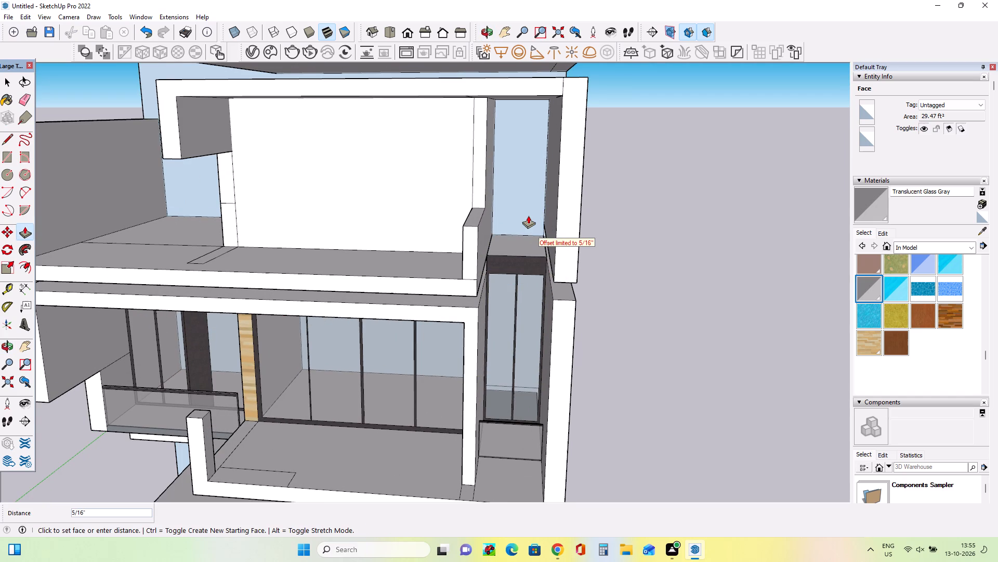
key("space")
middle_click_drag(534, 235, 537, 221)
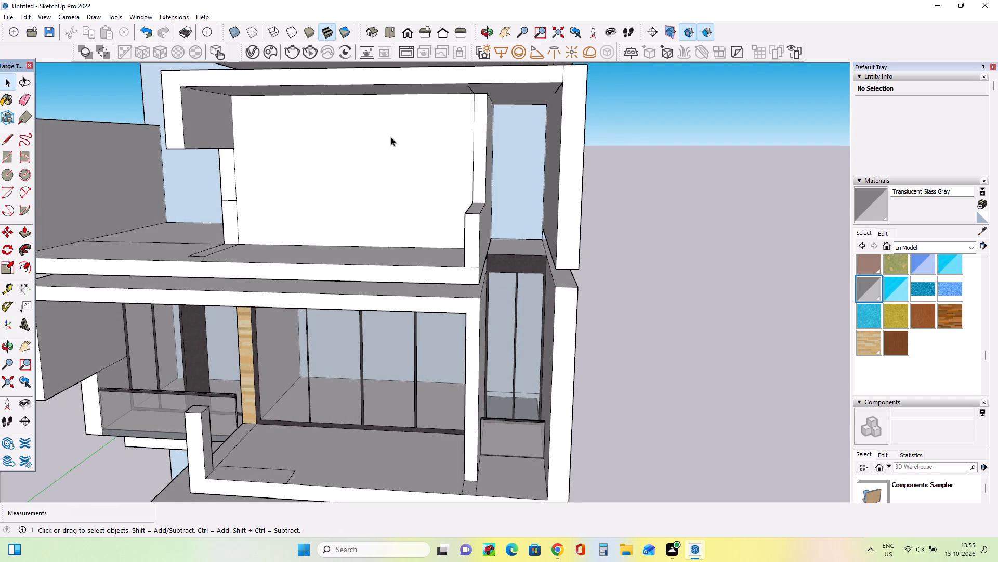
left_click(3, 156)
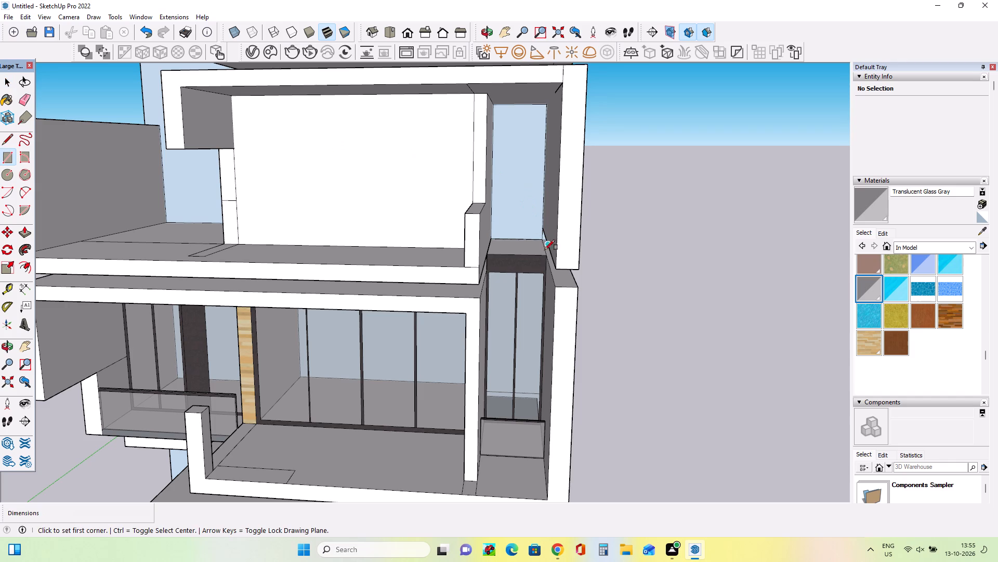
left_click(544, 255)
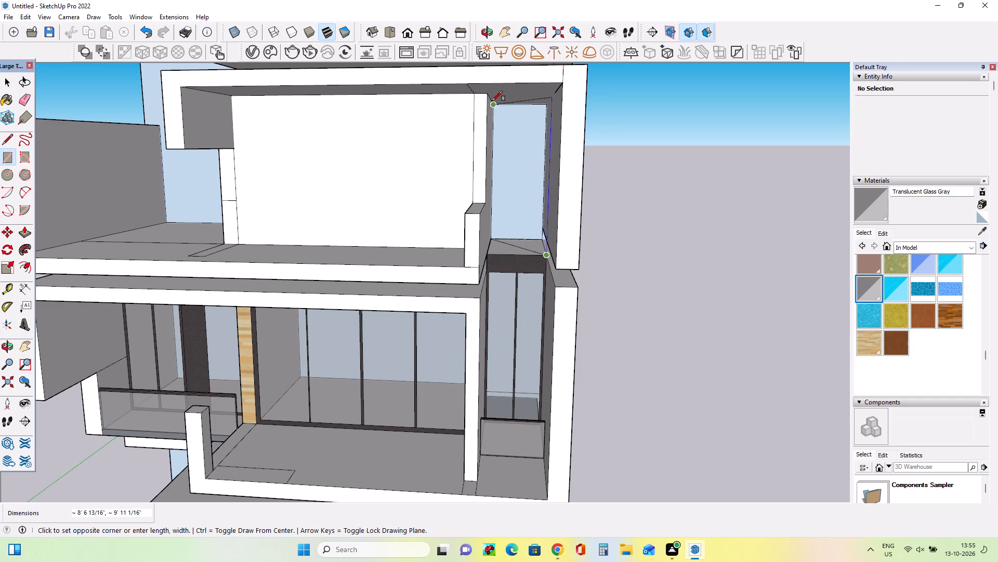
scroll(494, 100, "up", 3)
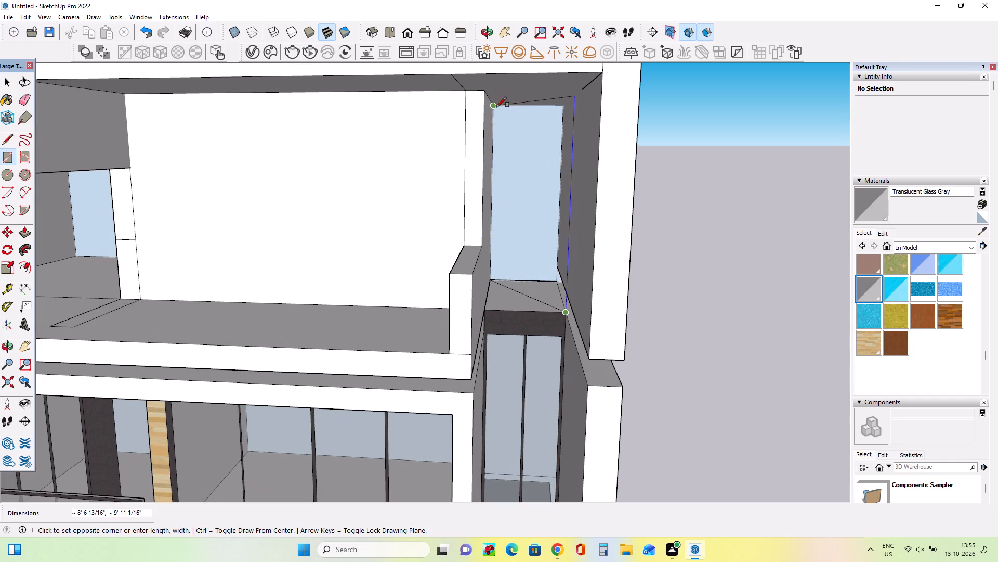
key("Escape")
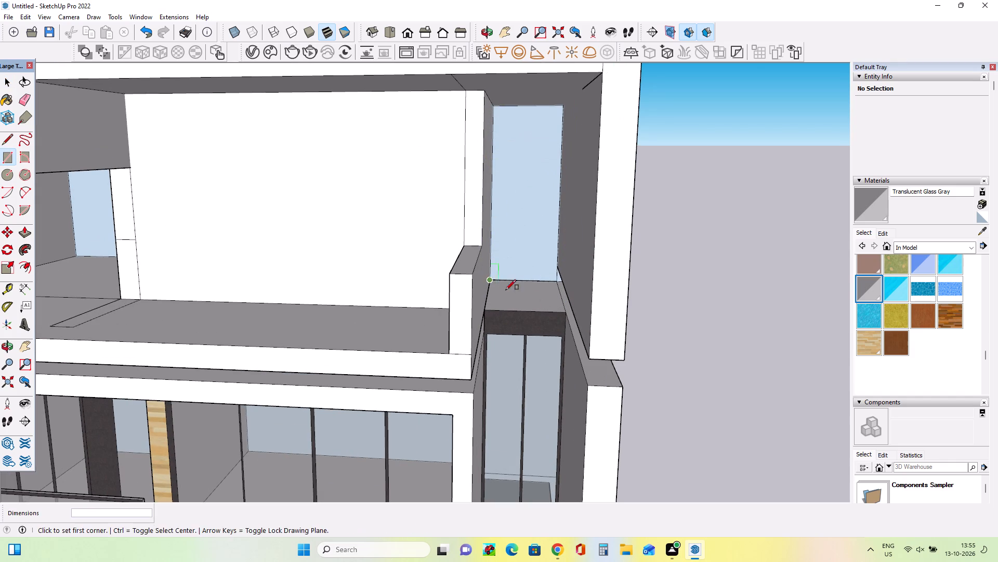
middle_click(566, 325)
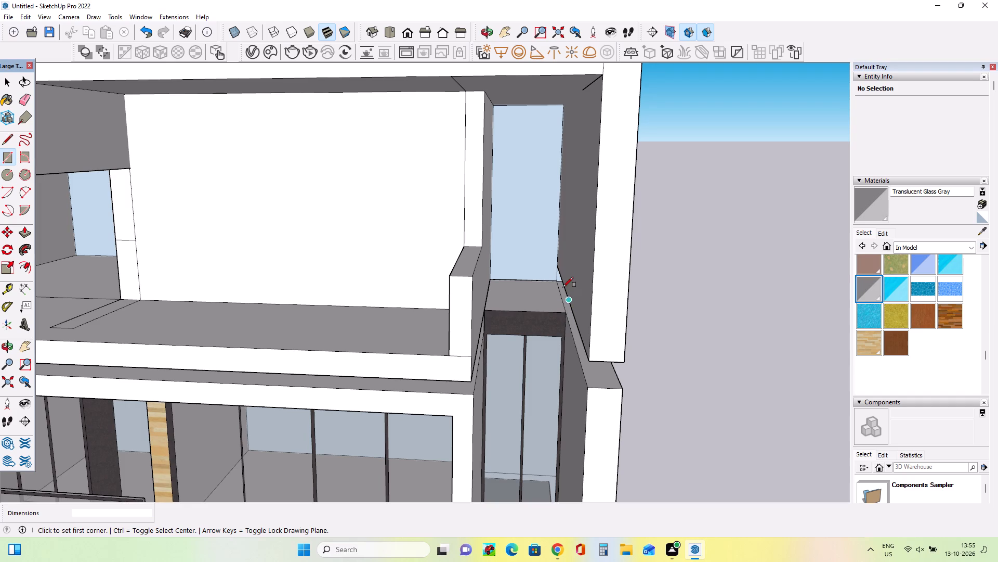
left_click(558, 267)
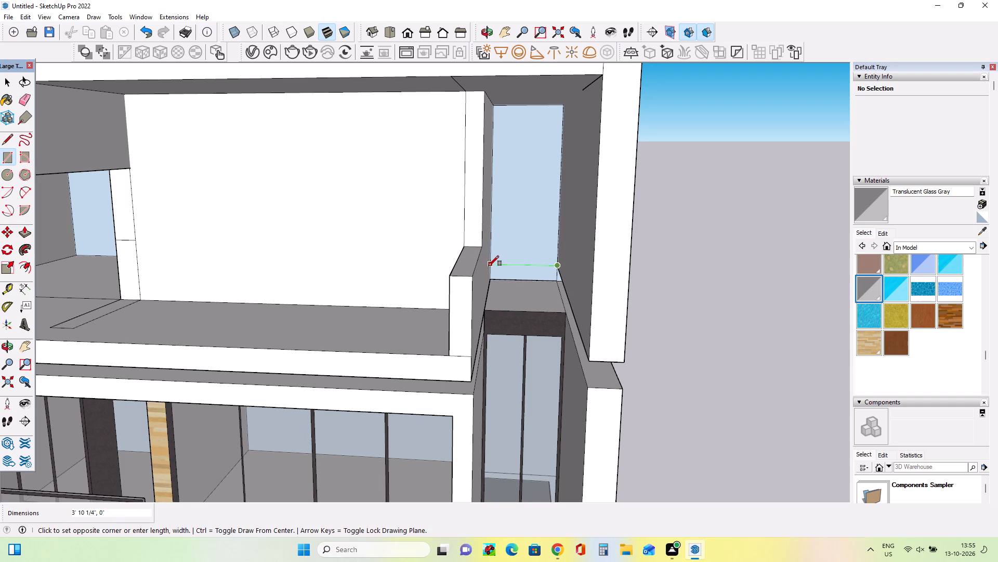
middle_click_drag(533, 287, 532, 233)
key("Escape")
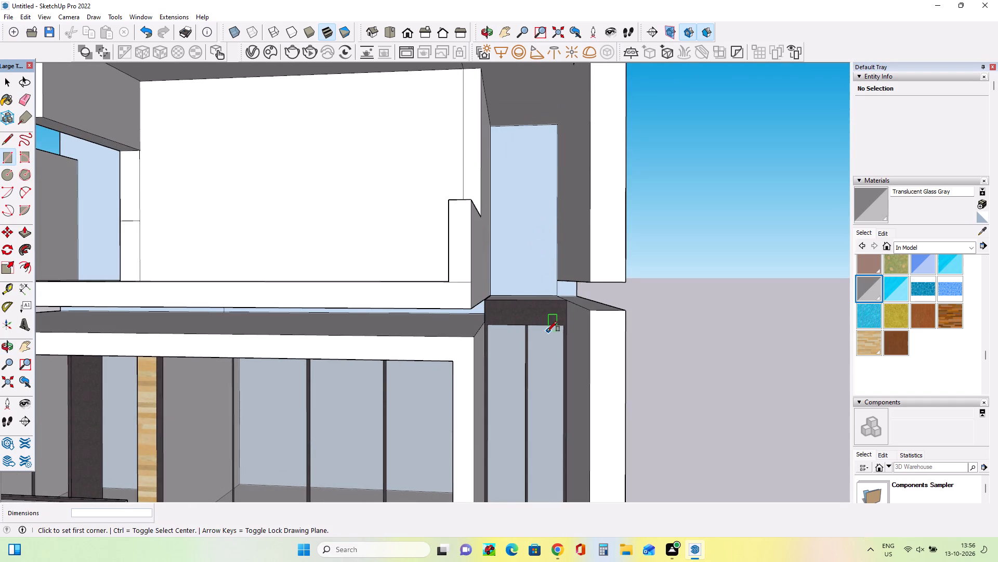
Push/Pull the underside of the upper storey's outer side wall, beside the narrow bay, down about 4".
middle_click_drag(546, 330, 528, 328)
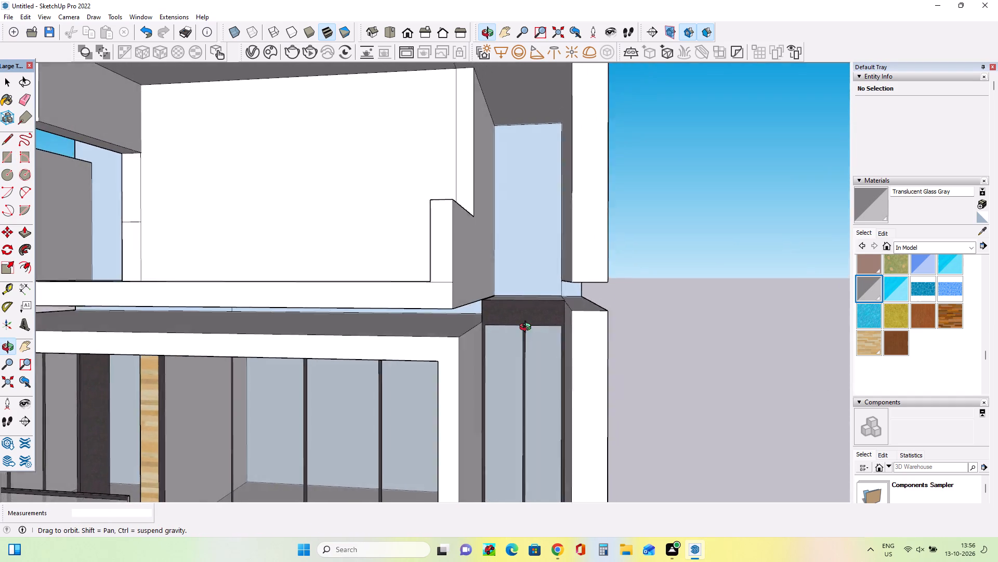
middle_click_drag(528, 328, 544, 325)
middle_click_drag(600, 286, 593, 281)
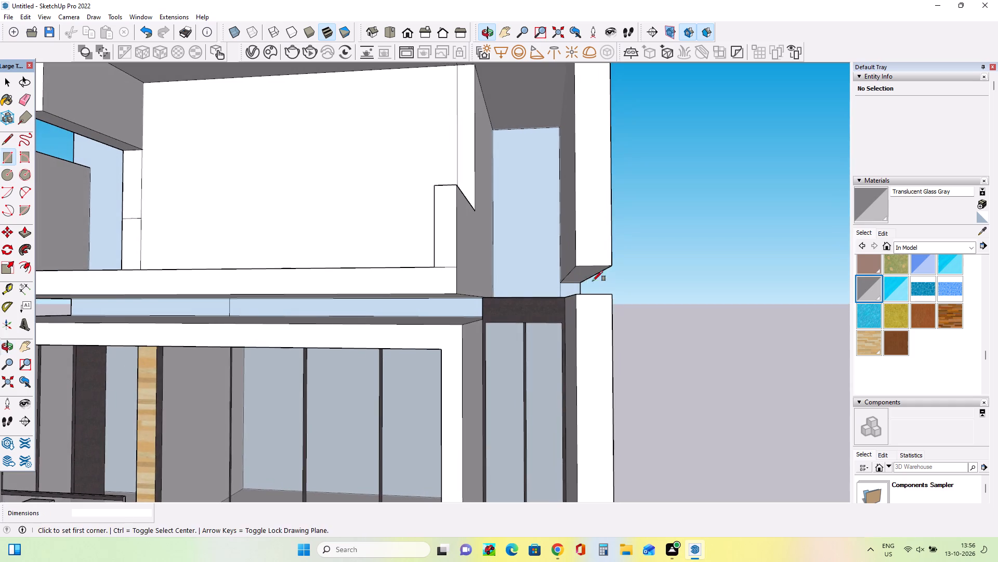
middle_click_drag(520, 313, 522, 318)
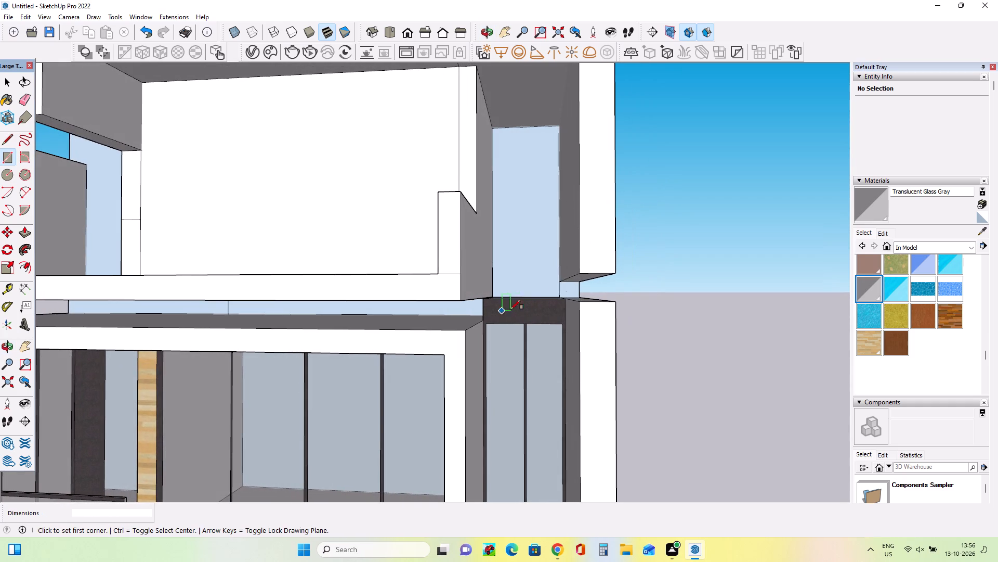
middle_click_drag(580, 330, 587, 355)
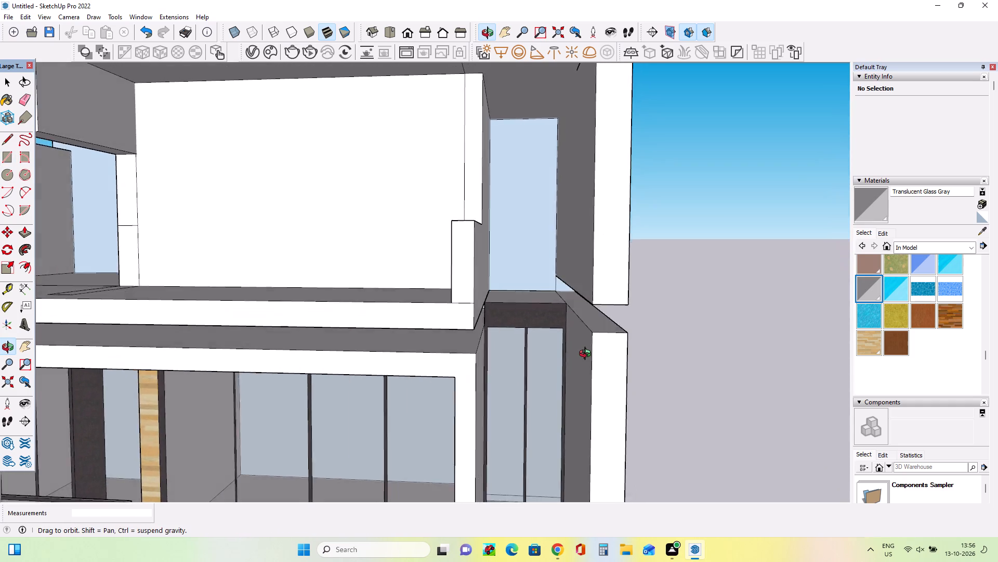
middle_click_drag(587, 355, 594, 350)
scroll(594, 350, "down", 1)
left_click(27, 233)
middle_click_drag(566, 295, 559, 260)
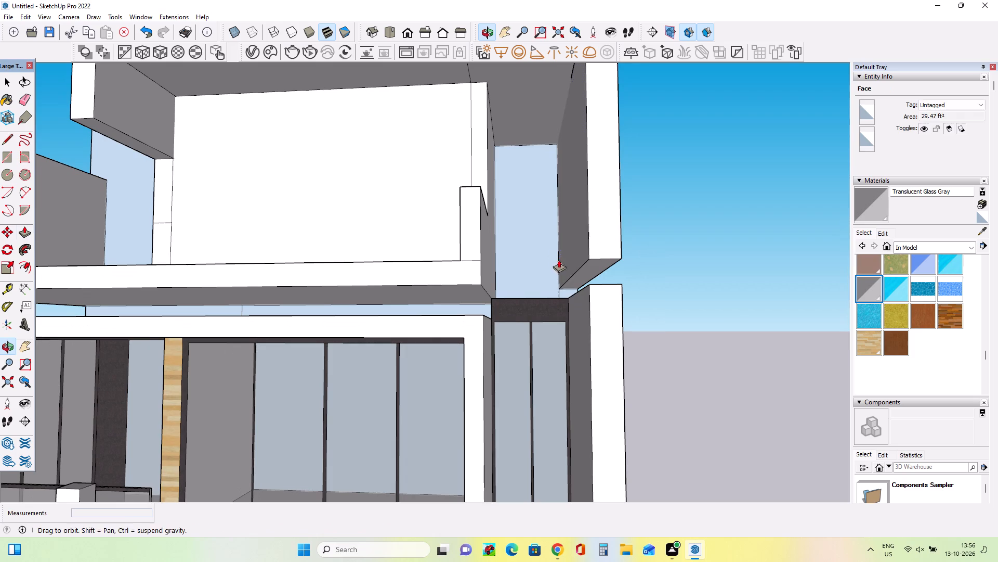
left_click(572, 282)
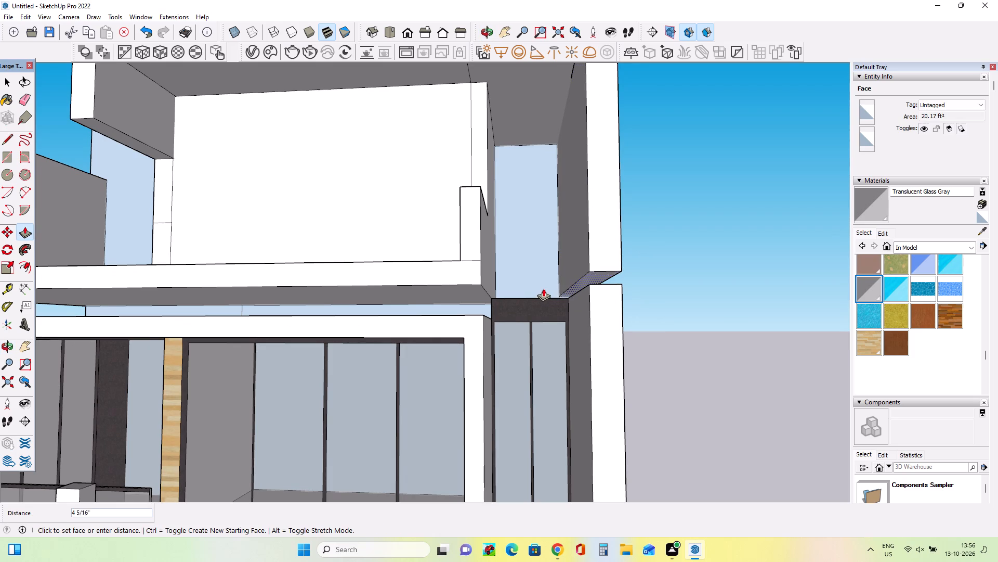
left_click(543, 288)
middle_click_drag(616, 328, 622, 346)
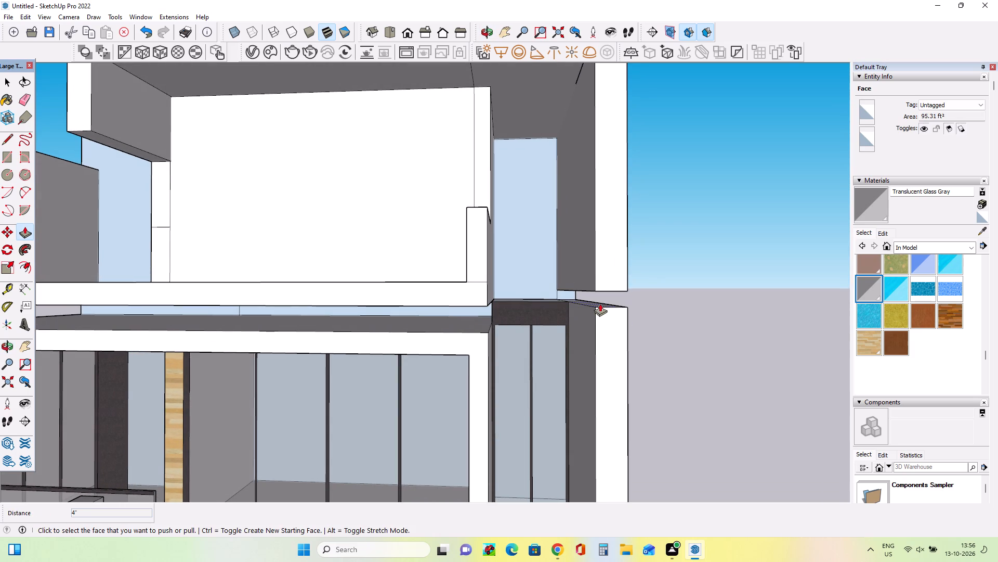
Push/Pull the top of the glazed storey's outer side wall down to the level of that storey's front frame top.
middle_click_drag(608, 308, 616, 338)
left_click_drag(606, 337, 606, 342)
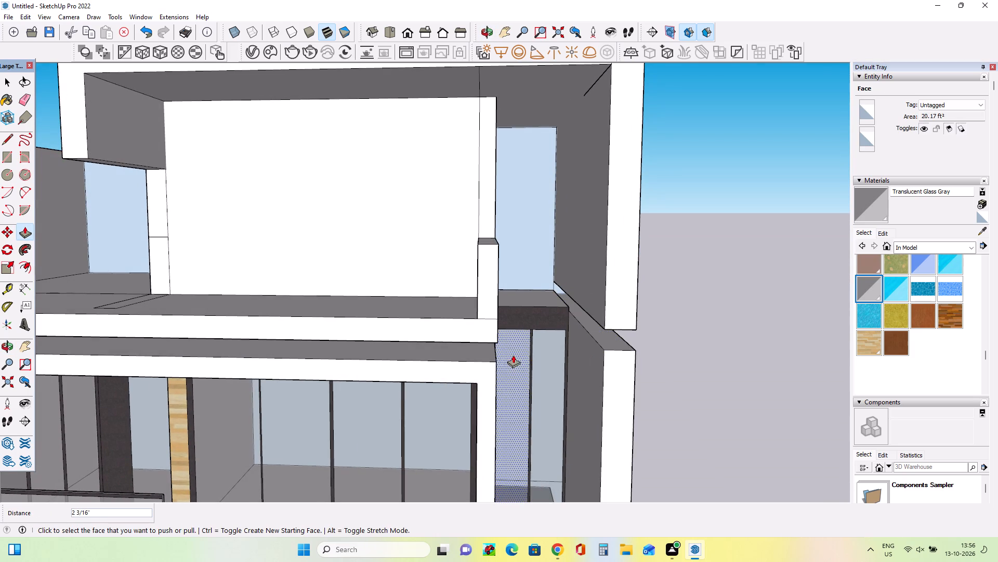
left_click(487, 353)
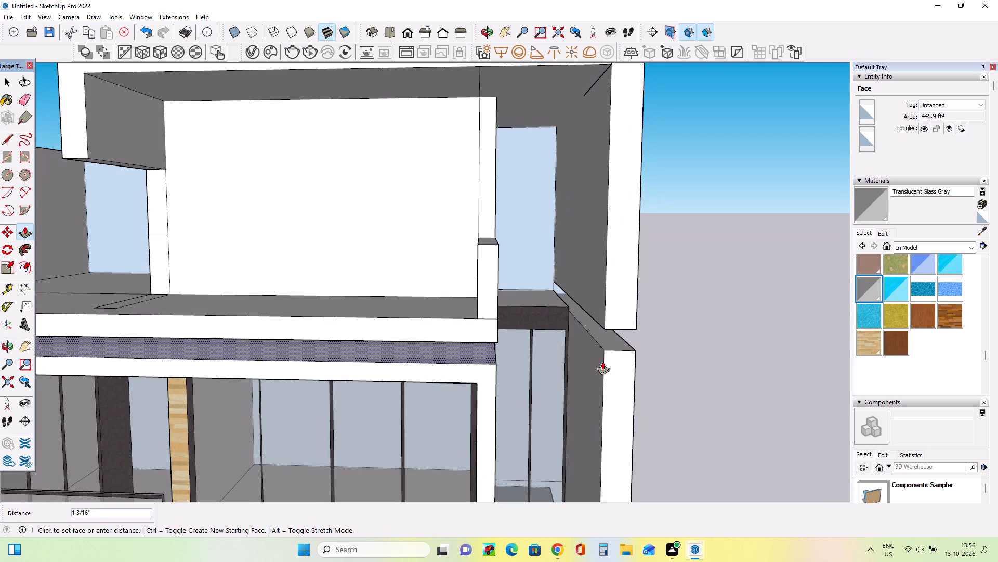
middle_click_drag(616, 356, 631, 375)
key("Escape")
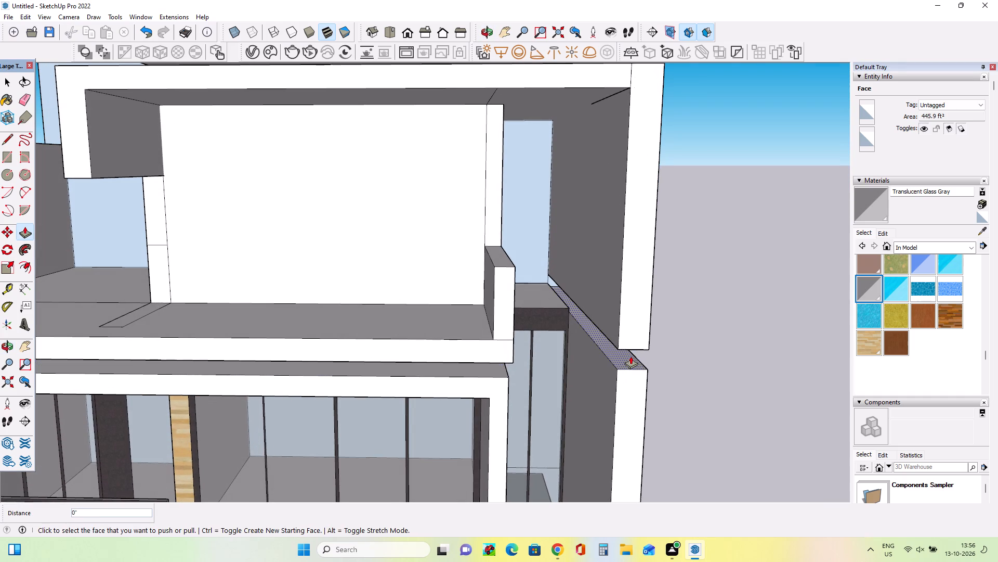
left_click(631, 357)
left_click(487, 380)
Push/Pull the underside of the upper storey's outer side wall down about 6 9/16", to the narrow bay's floor level.
middle_click_drag(658, 366, 654, 359)
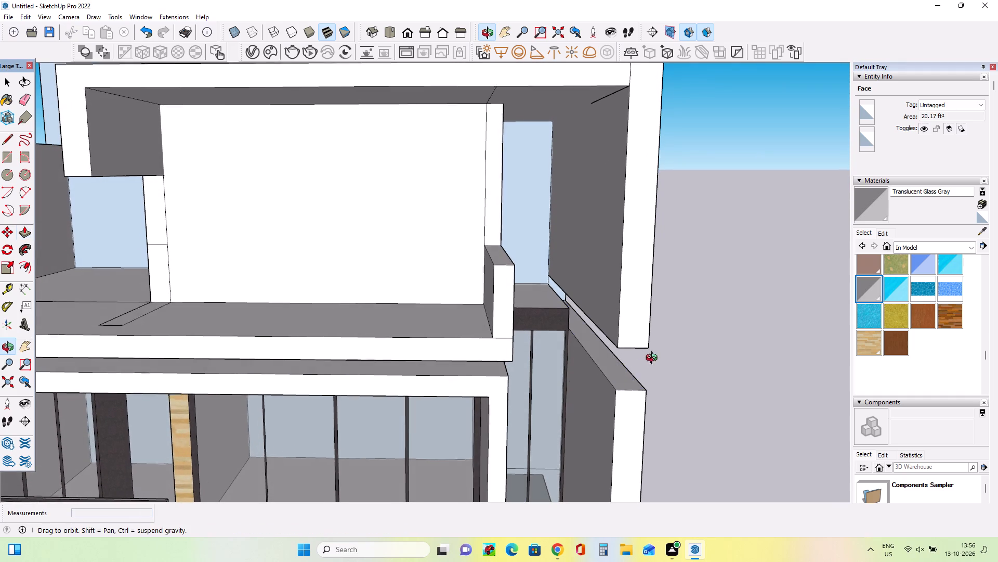
middle_click_drag(654, 359, 616, 293)
left_click(581, 282)
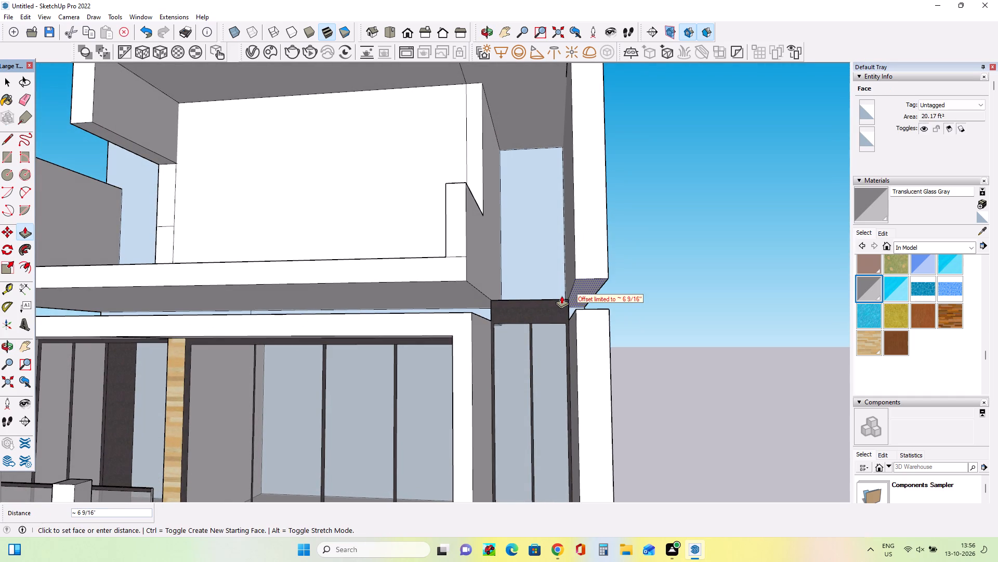
left_click(561, 296)
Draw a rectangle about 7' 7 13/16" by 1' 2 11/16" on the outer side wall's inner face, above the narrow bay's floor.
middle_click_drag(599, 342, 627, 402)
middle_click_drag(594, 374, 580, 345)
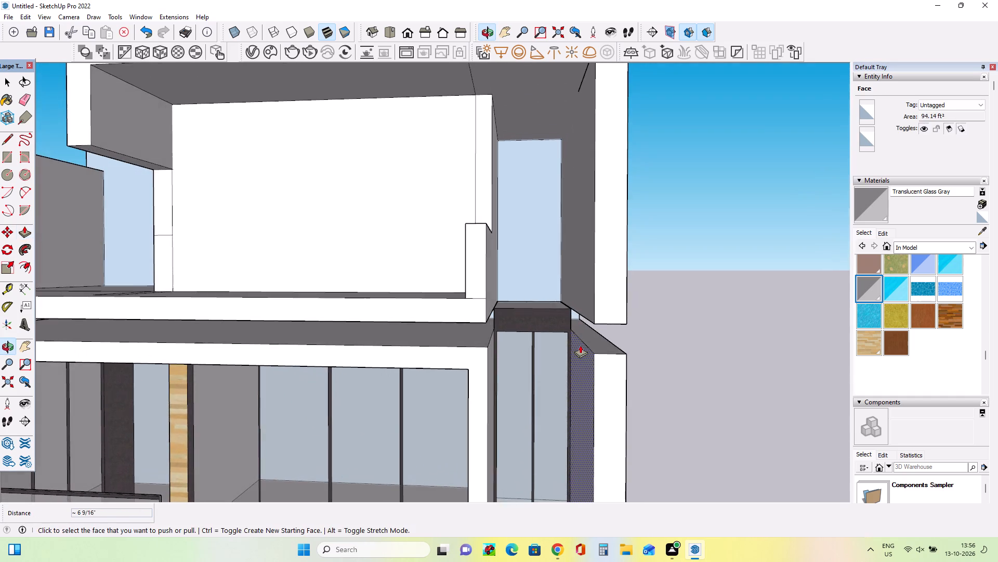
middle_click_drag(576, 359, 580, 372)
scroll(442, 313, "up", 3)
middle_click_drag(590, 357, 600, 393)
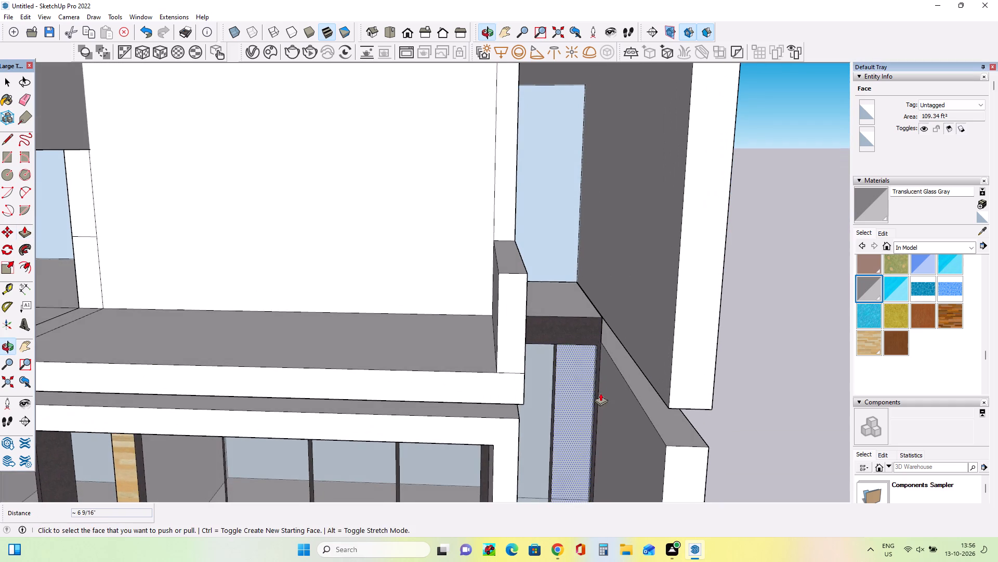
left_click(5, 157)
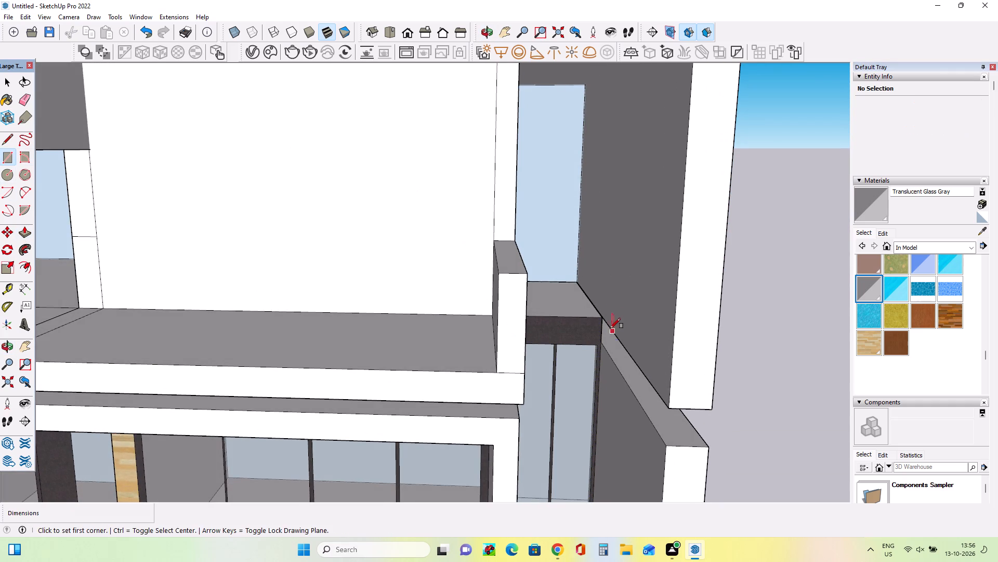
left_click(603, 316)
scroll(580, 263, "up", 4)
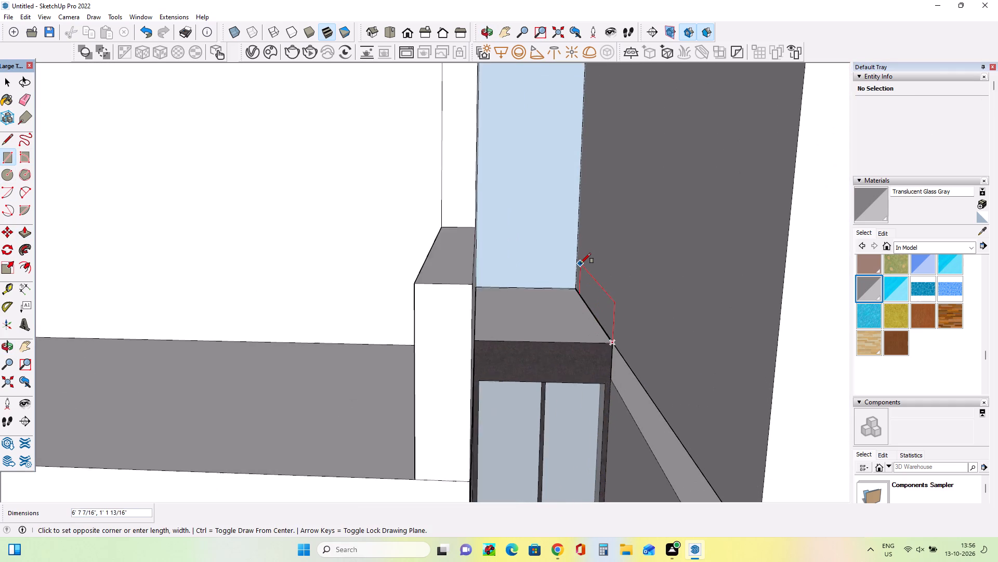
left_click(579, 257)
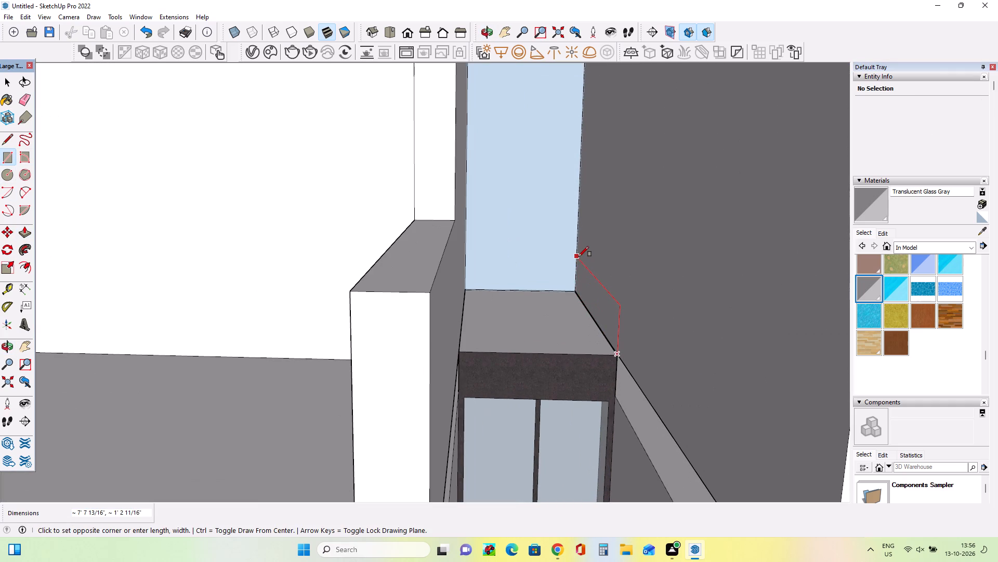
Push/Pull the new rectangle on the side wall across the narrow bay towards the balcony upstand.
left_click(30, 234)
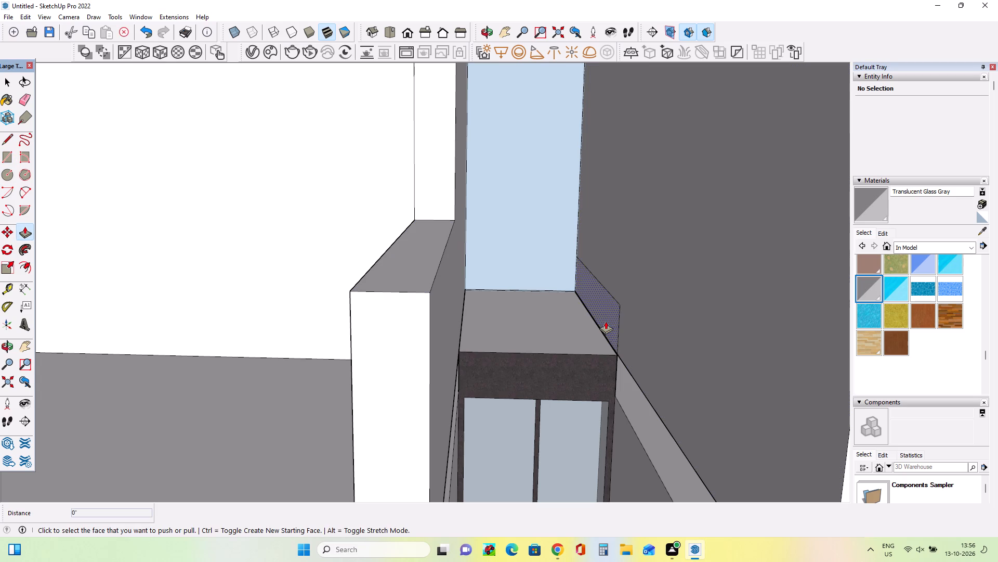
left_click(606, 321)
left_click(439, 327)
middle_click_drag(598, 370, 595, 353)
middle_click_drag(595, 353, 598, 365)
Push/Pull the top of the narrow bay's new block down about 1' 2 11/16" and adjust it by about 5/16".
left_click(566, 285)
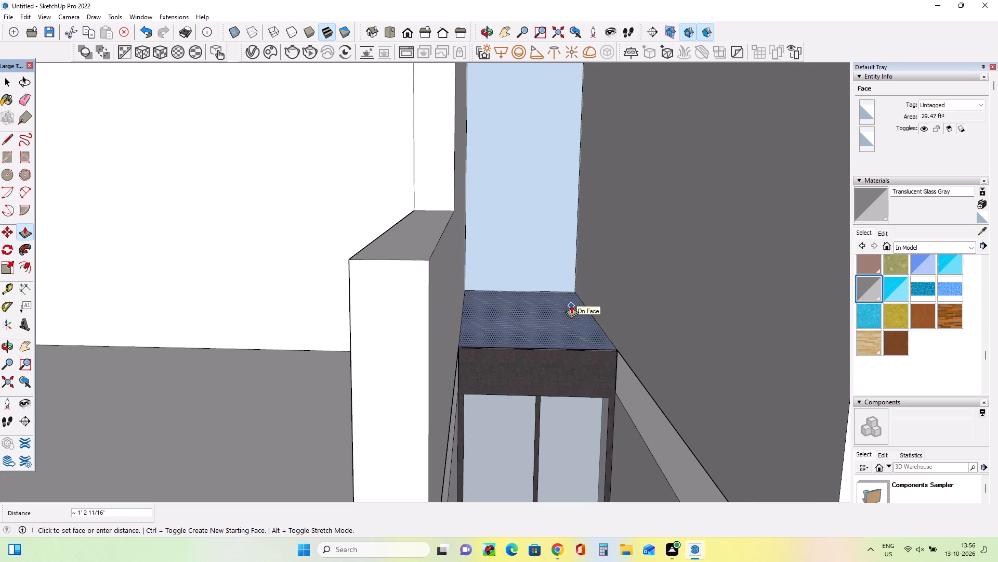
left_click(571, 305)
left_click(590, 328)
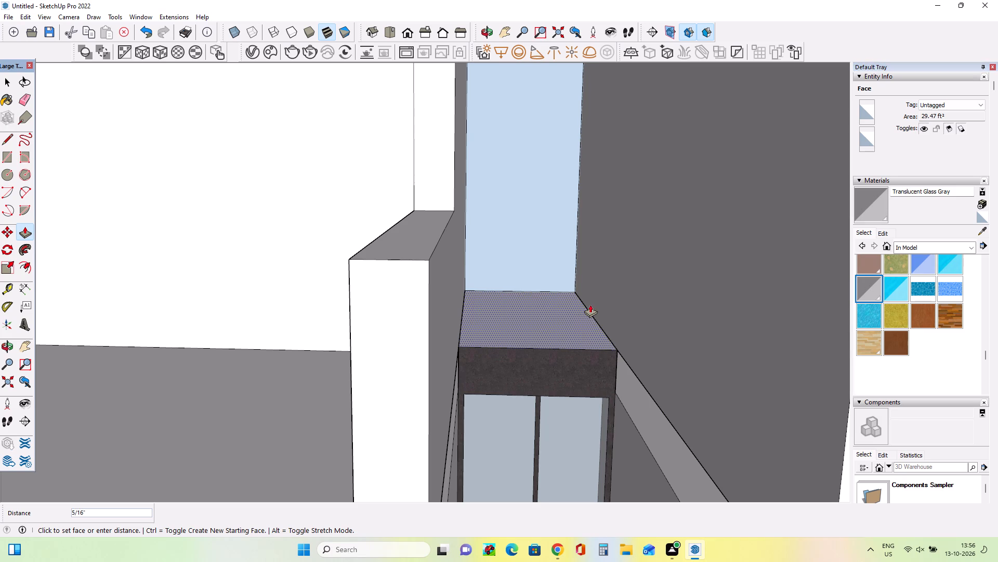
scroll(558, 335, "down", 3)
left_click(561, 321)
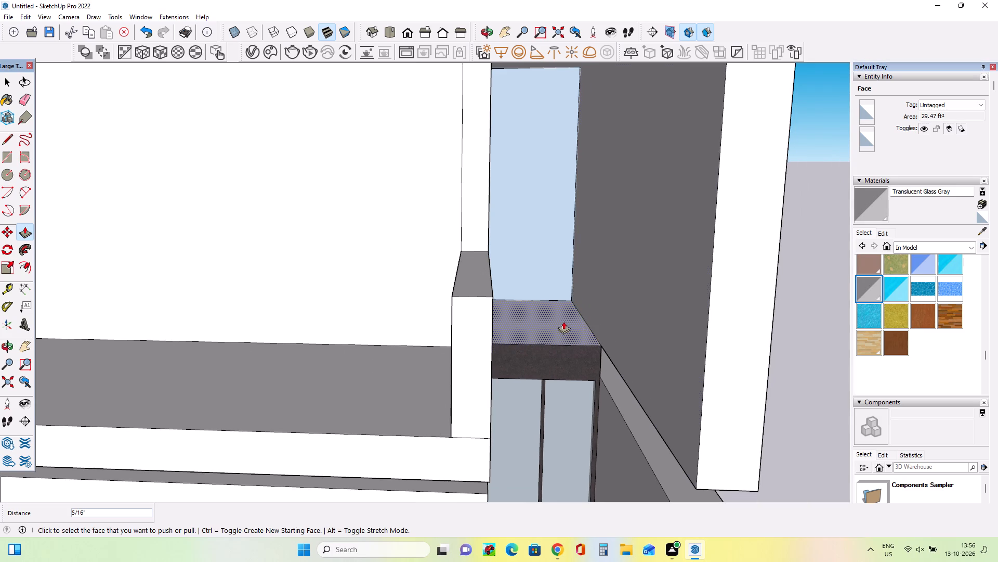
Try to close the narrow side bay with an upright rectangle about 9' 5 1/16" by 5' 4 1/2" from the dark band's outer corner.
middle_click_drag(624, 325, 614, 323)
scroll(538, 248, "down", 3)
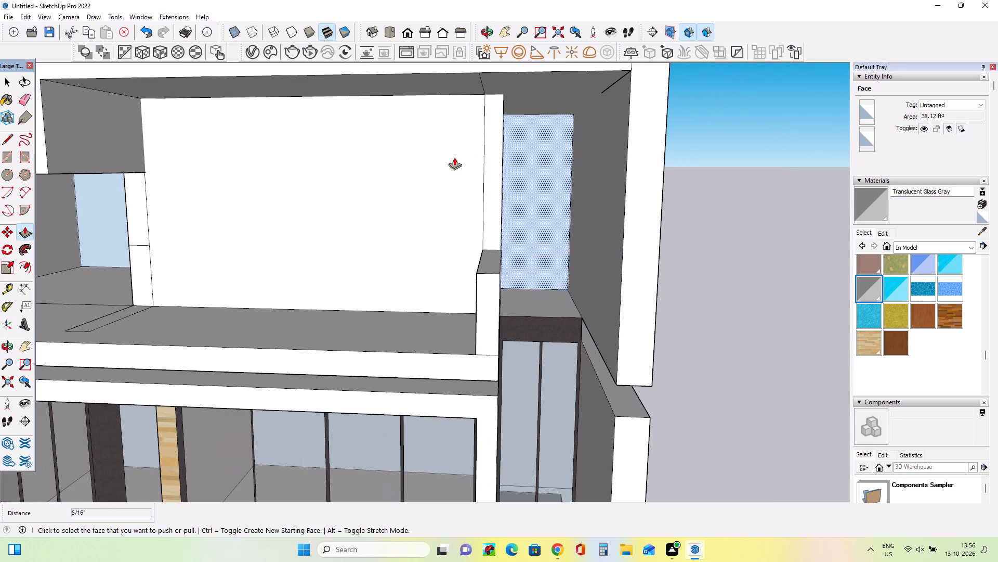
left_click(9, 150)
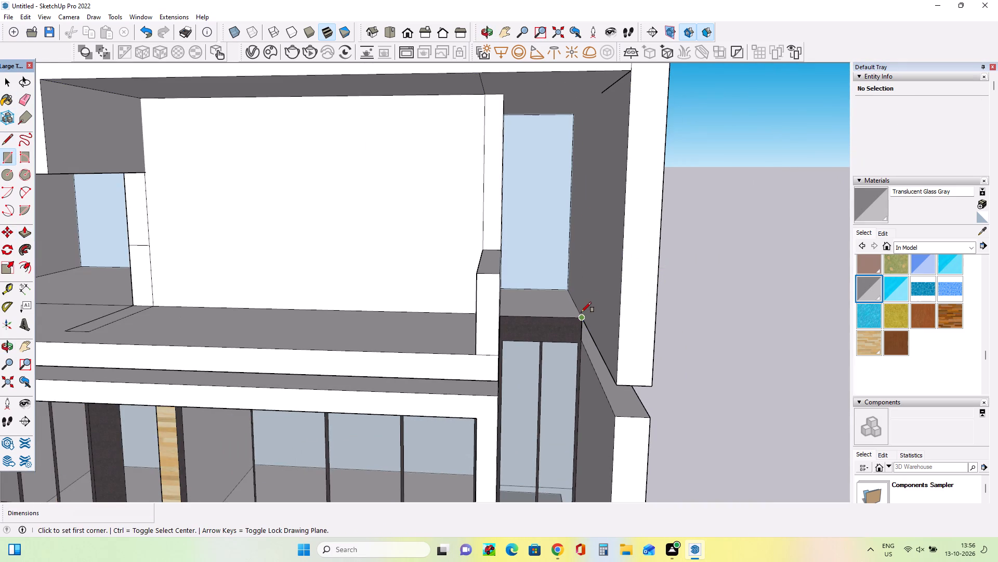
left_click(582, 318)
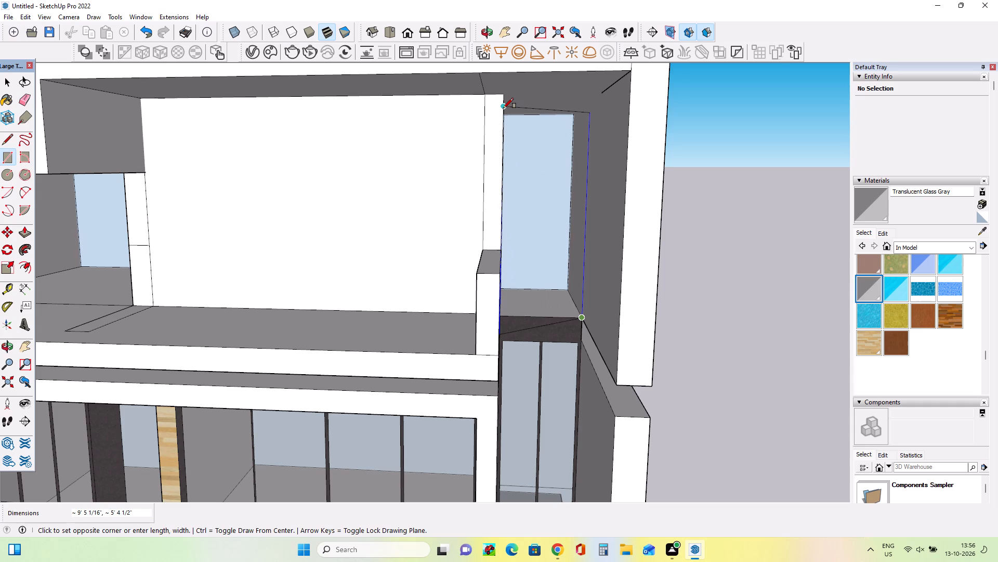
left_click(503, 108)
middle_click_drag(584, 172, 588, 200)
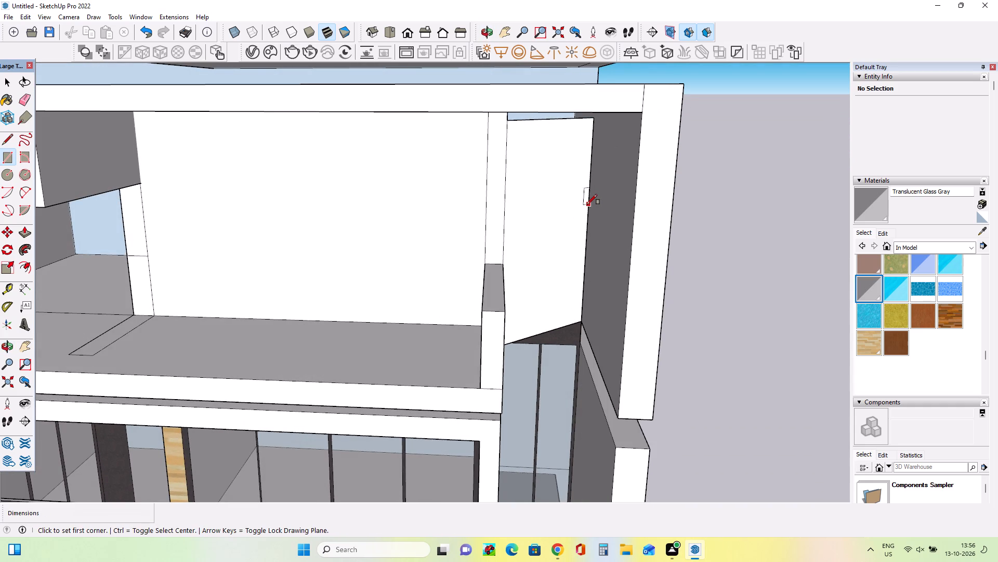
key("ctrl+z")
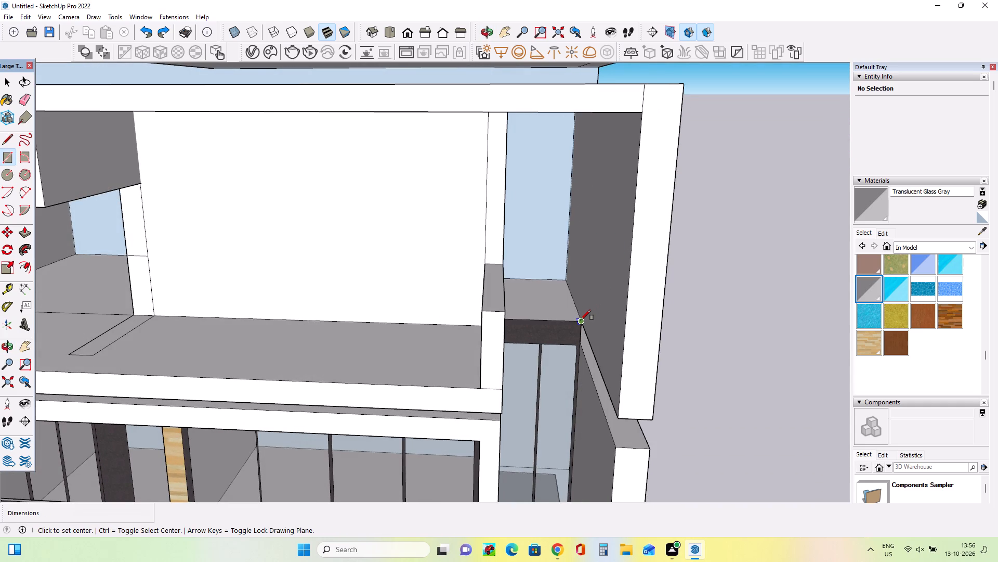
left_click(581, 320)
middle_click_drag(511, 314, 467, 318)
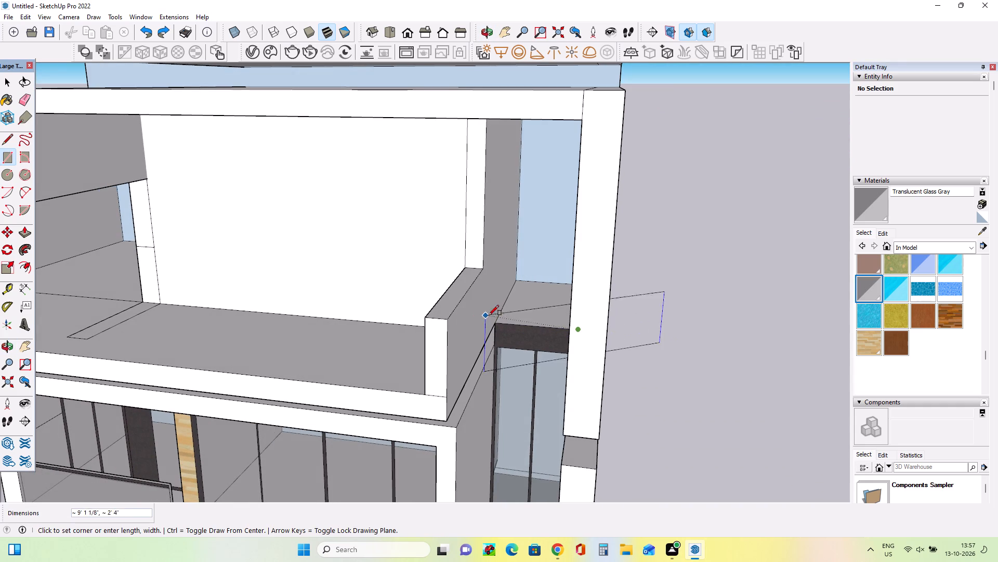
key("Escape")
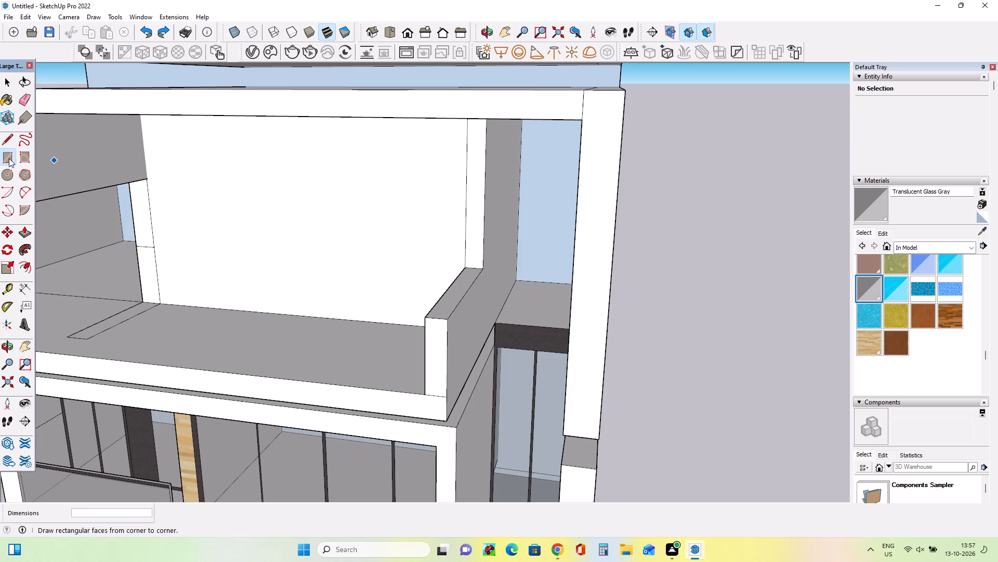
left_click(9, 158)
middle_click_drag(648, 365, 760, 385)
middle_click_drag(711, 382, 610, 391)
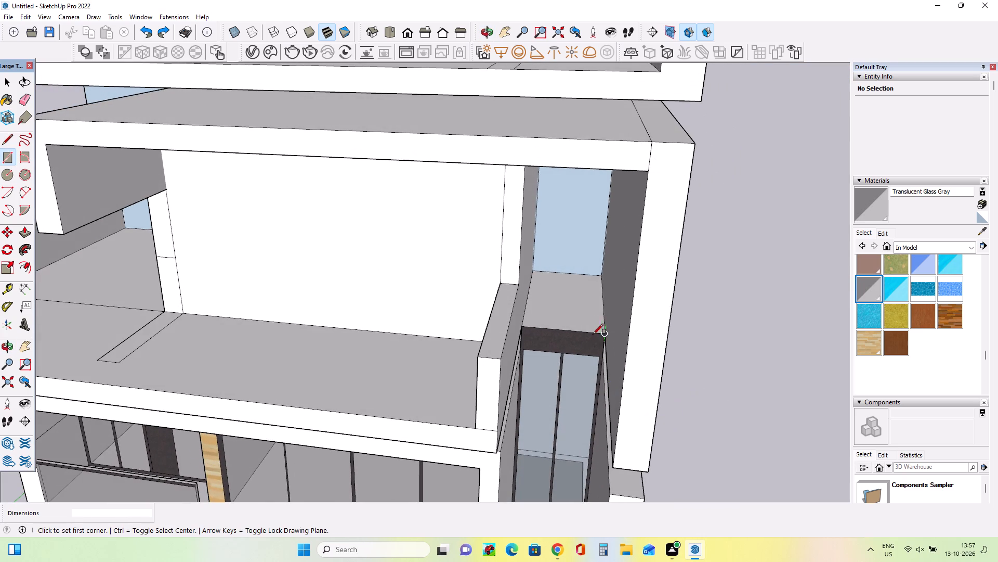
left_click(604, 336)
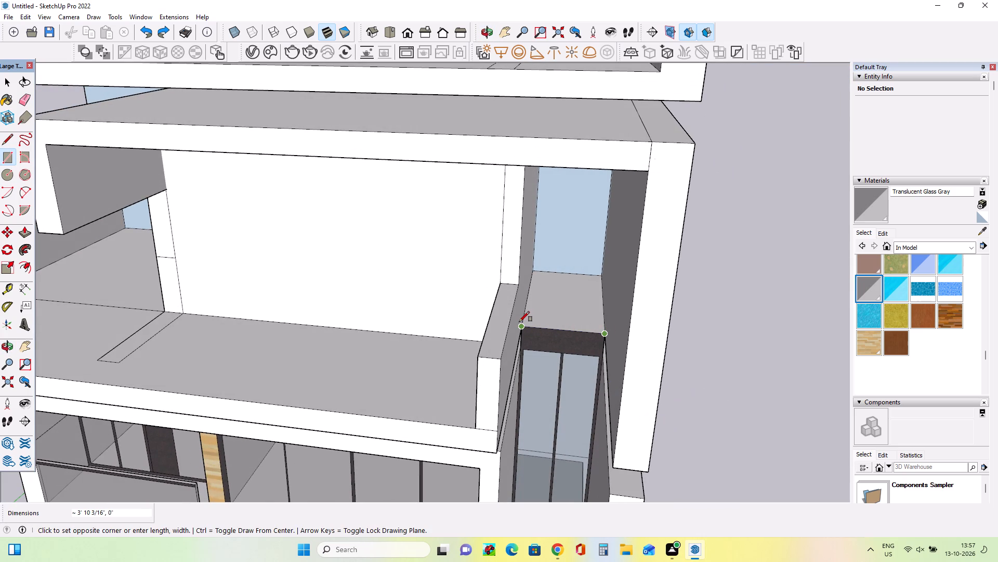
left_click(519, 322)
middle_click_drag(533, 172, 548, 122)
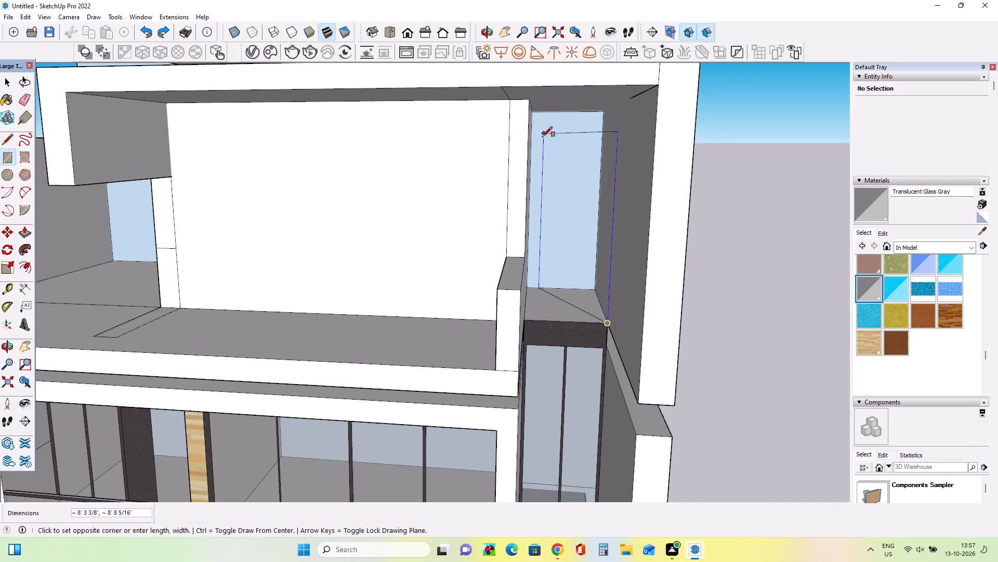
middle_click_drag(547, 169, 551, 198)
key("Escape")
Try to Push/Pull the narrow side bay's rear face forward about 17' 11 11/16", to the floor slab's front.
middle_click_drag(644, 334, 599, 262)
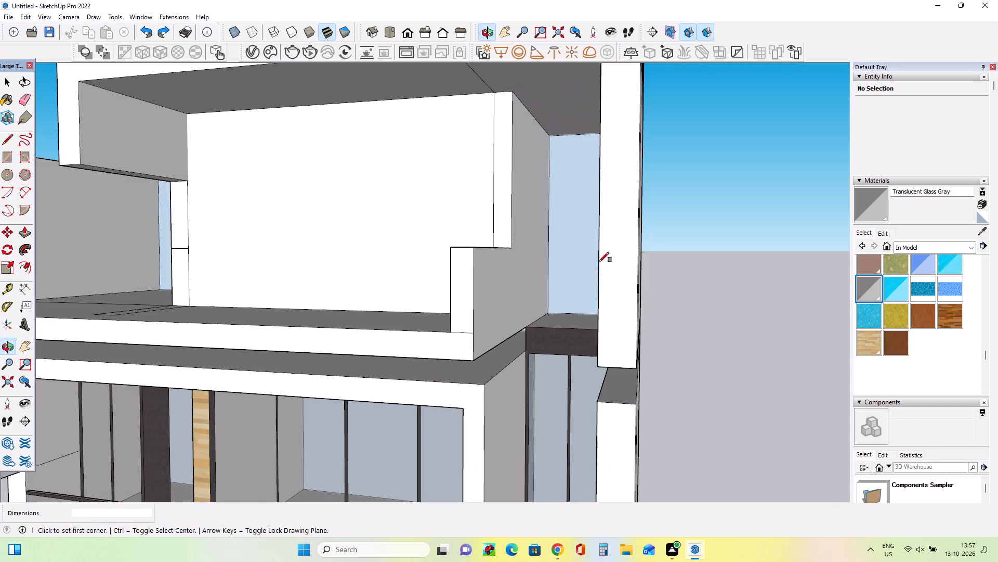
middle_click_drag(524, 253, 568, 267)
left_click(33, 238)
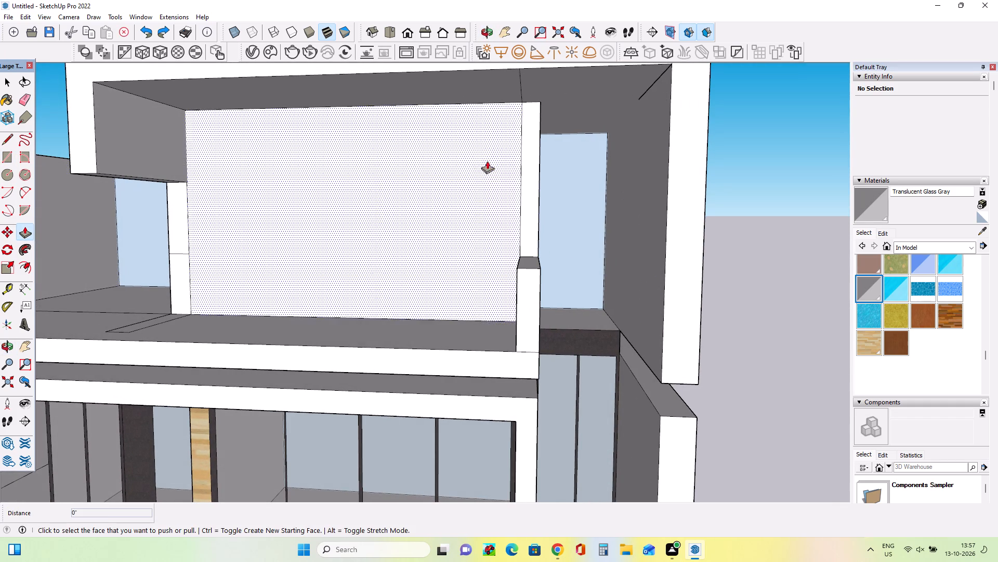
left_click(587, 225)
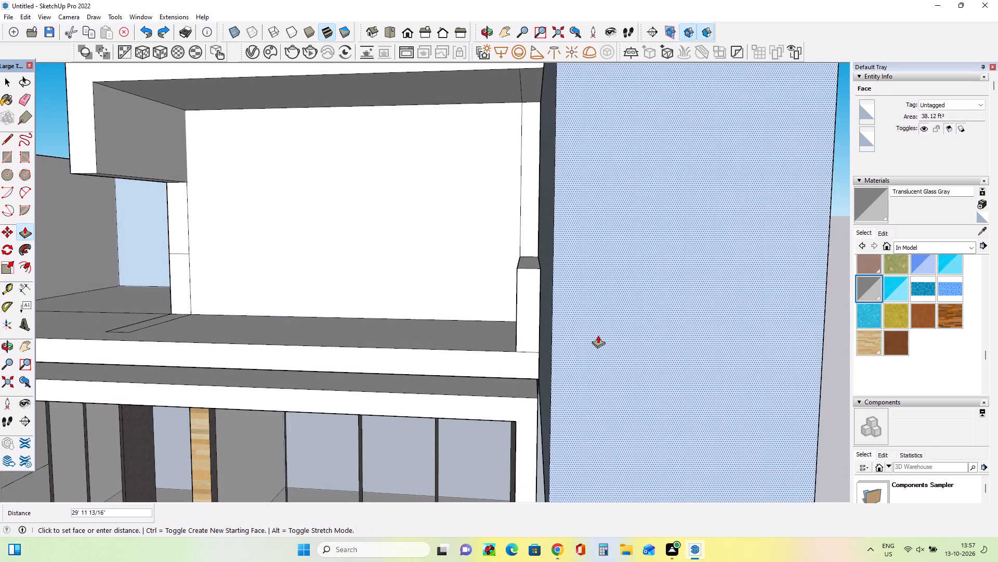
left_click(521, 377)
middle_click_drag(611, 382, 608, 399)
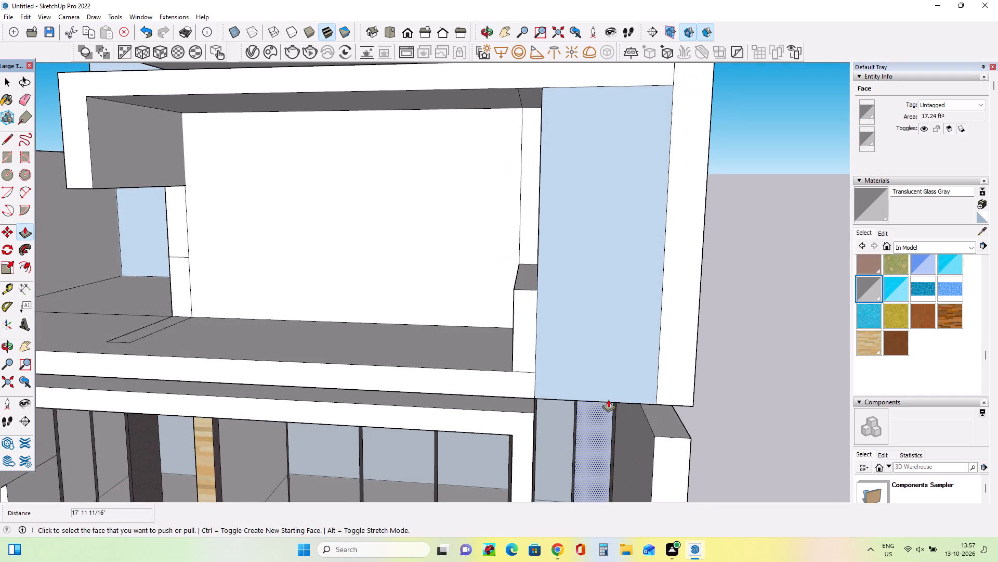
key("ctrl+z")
Push/Pull the narrow side bay's rear face forward about 7' 4 1/4", and adjust it by about 2 5/16" against the dark band's front.
left_click(578, 235)
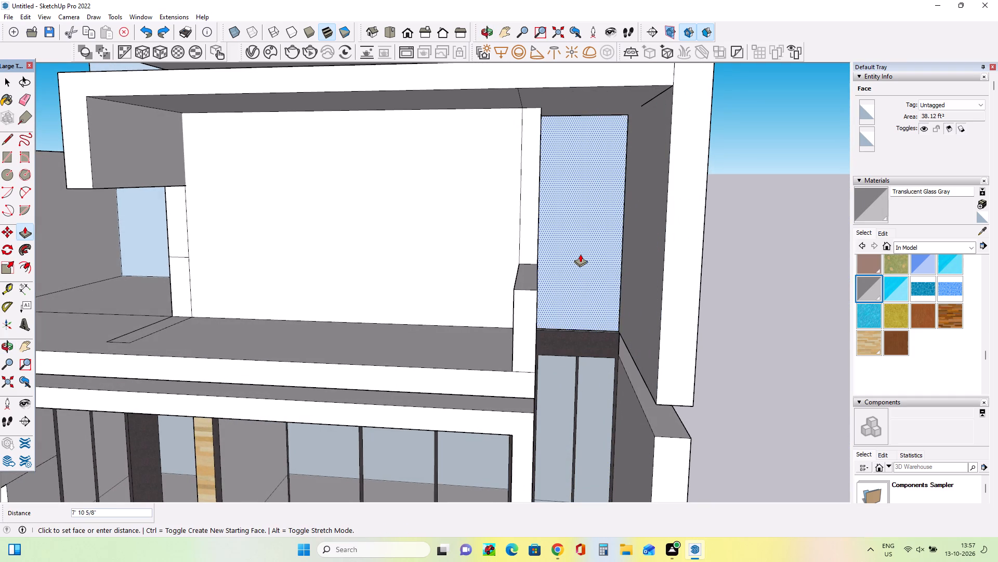
left_click(580, 252)
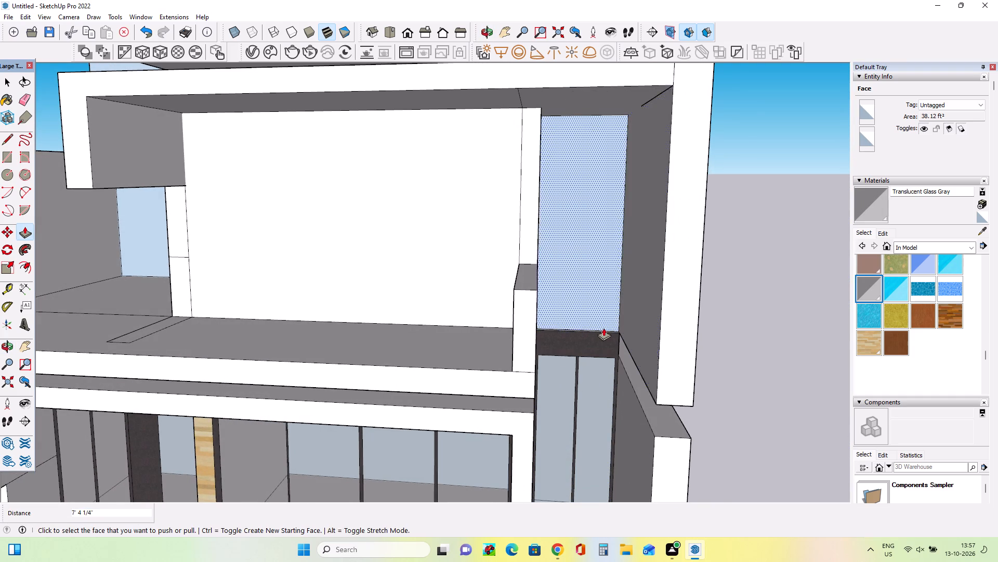
scroll(603, 328, "up", 3)
left_click(593, 311)
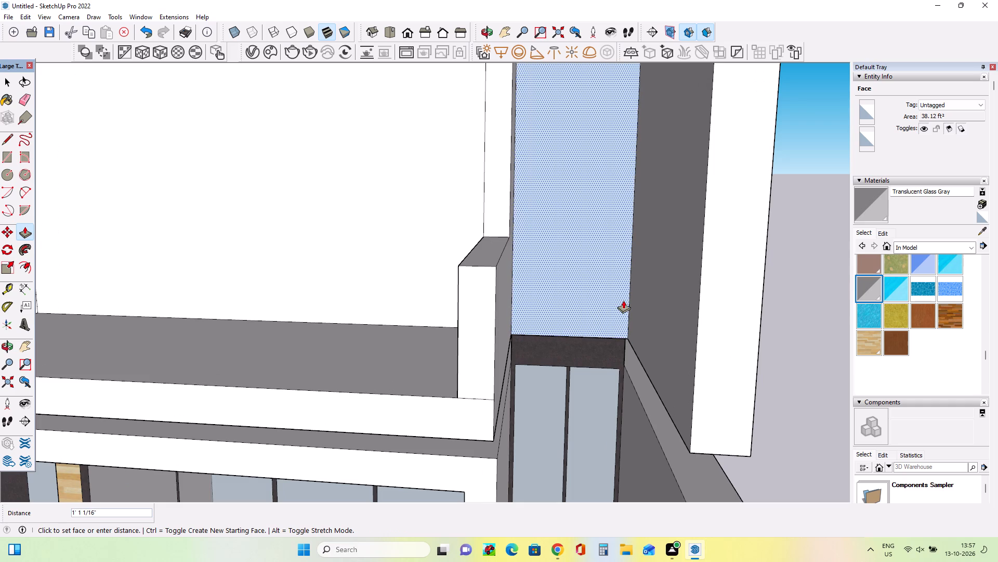
left_click(620, 296)
scroll(637, 324, "down", 2)
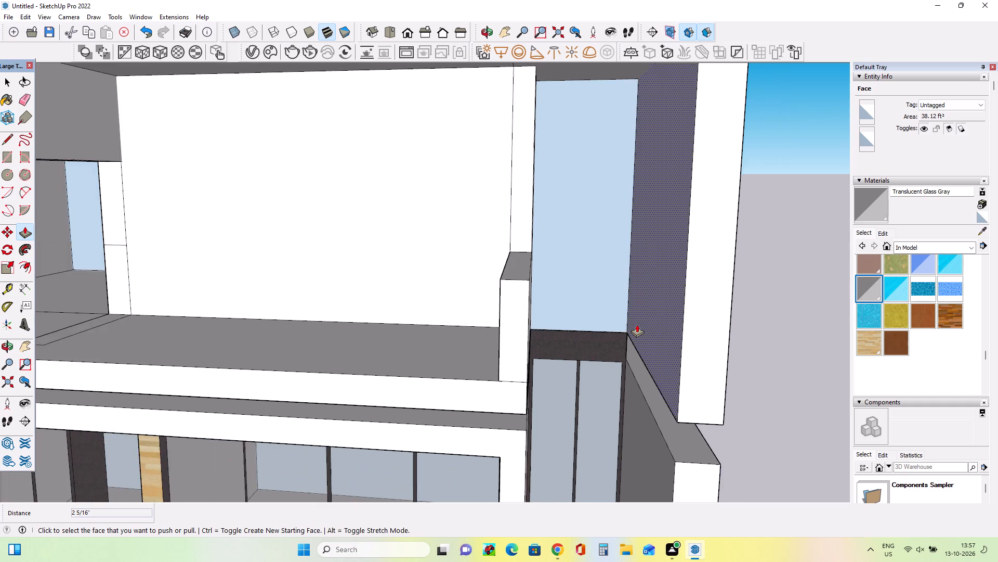
Offset the narrow side bay's rear face inward by about 3 11/16" to outline a window frame.
middle_click_drag(638, 319, 621, 260)
middle_click_drag(570, 260, 586, 284)
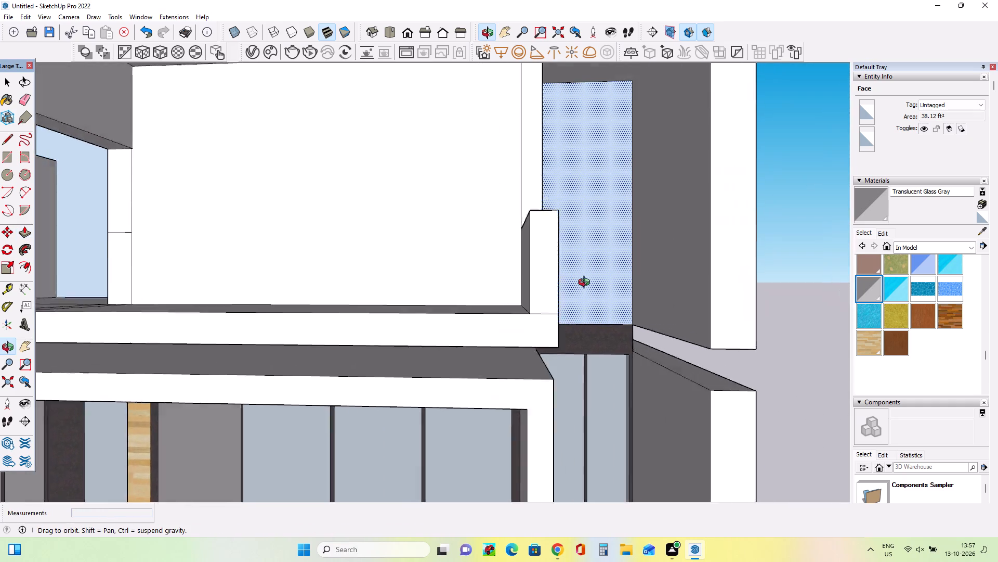
middle_click_drag(586, 284, 562, 314)
scroll(644, 329, "down", 7)
middle_click_drag(657, 359, 699, 335)
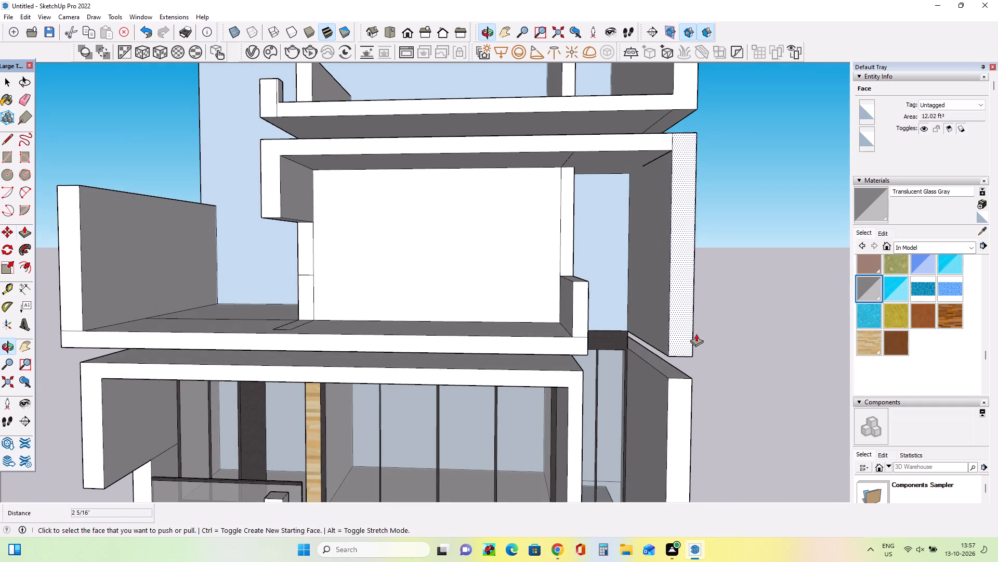
left_click(24, 266)
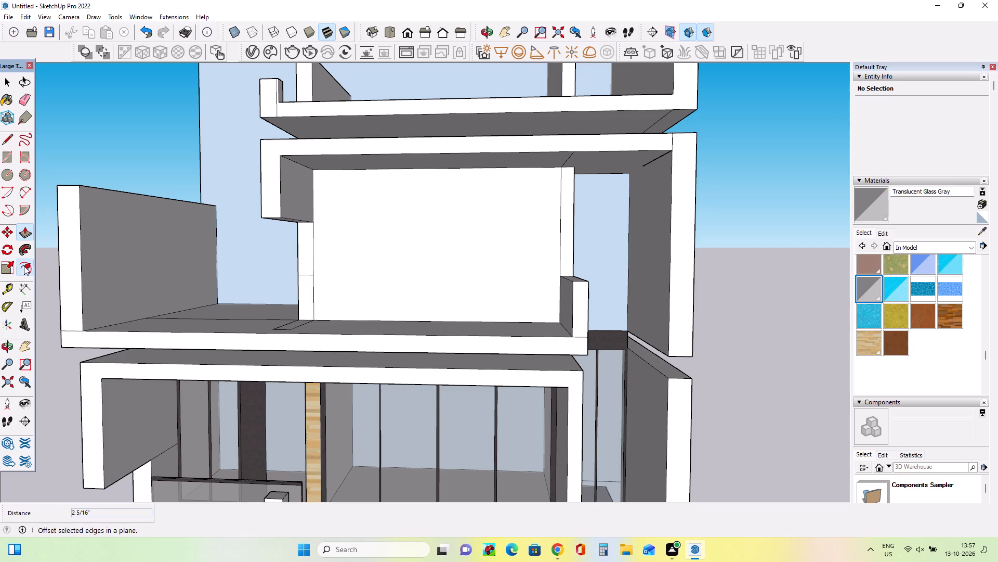
left_click(601, 233)
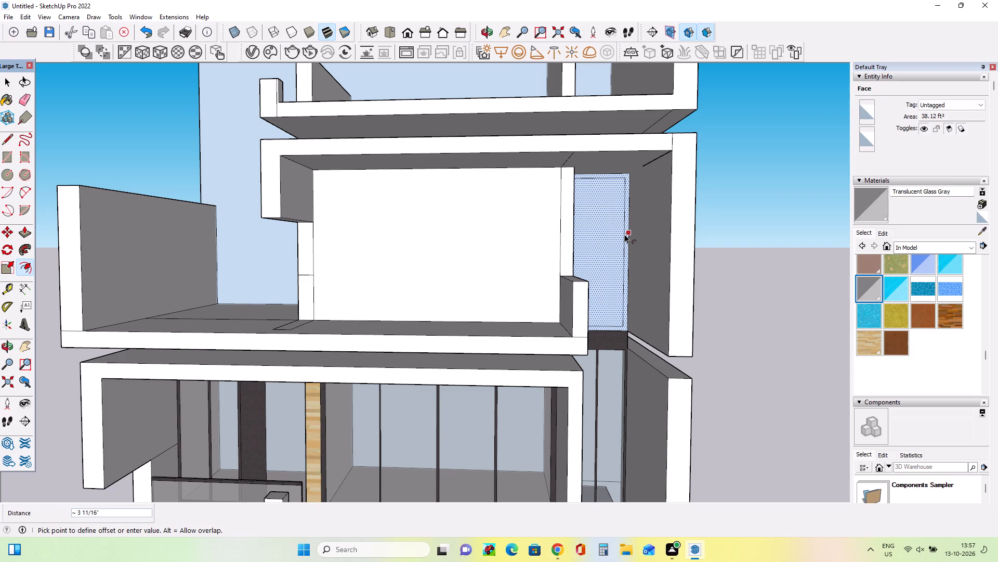
left_click(624, 234)
Paint the face inside the narrow bay's window frame with Translucent Glass Gray.
scroll(666, 266, "down", 4)
middle_click_drag(738, 311, 676, 286)
middle_click(676, 286)
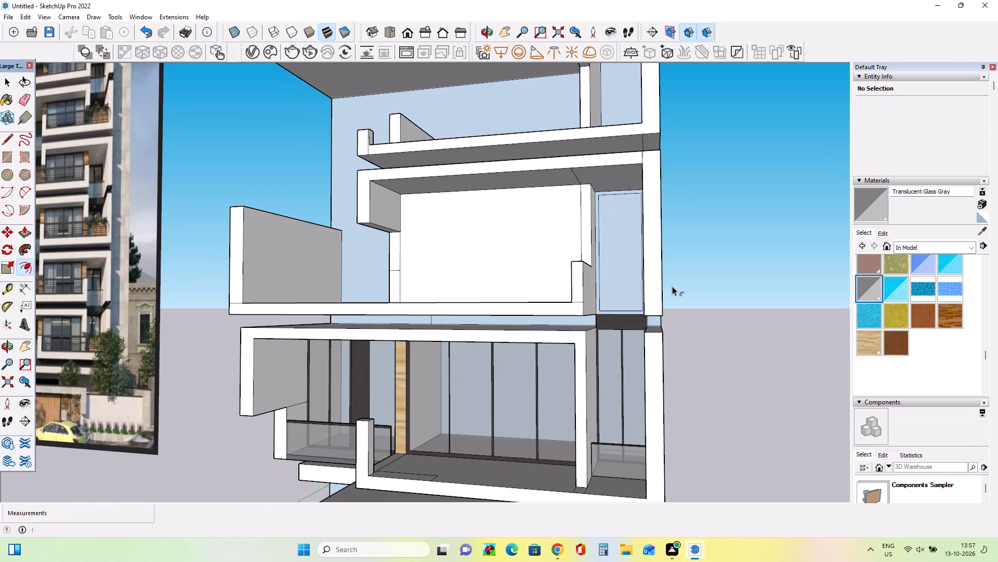
scroll(628, 312, "up", 4)
middle_click(644, 309)
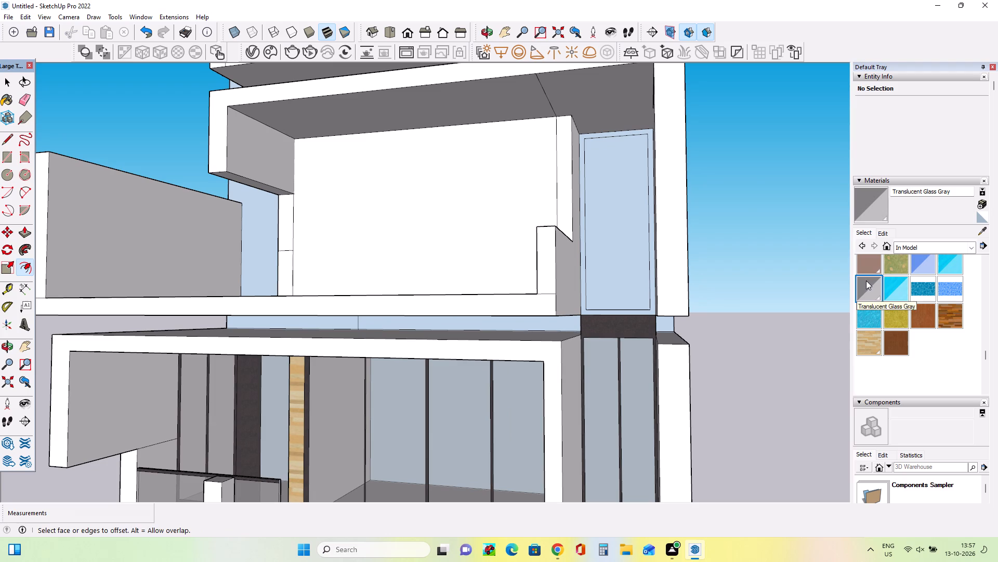
left_click(866, 280)
left_click(625, 270)
Draw a thin upright mullion rectangle about 9' 4 3/16" tall at the middle of the side bay's glass.
middle_click_drag(699, 285, 718, 301)
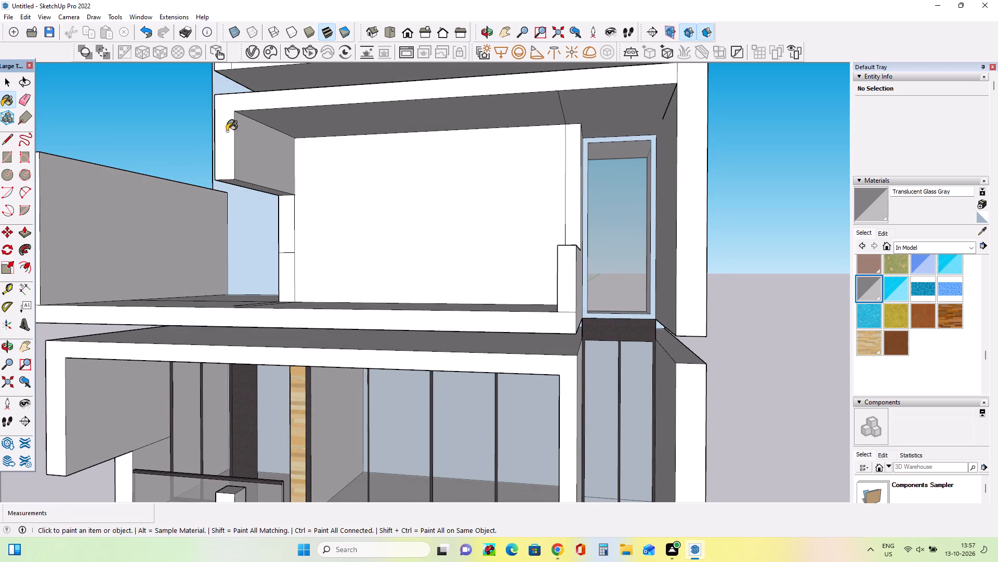
left_click(9, 154)
left_click(619, 312)
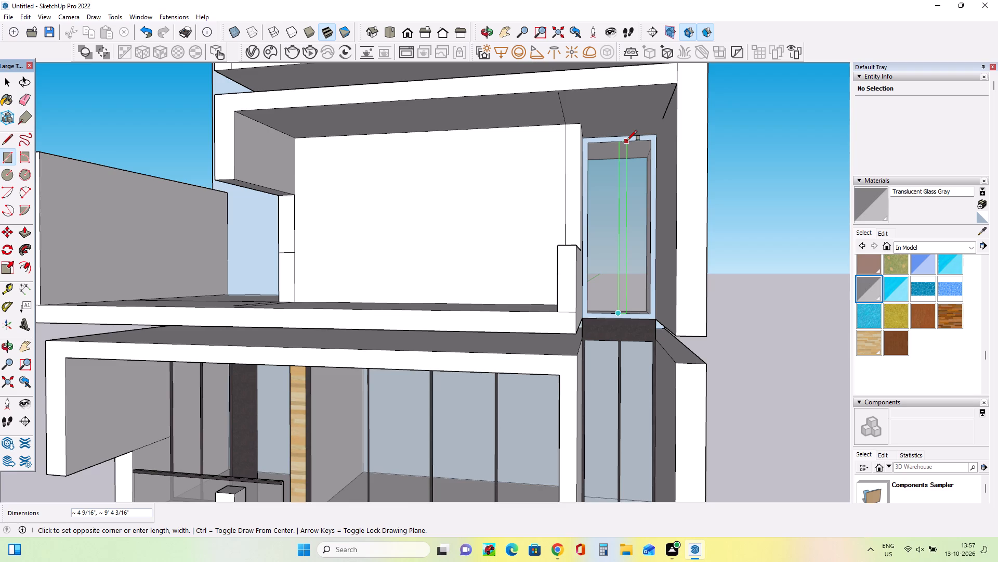
scroll(627, 142, "up", 6)
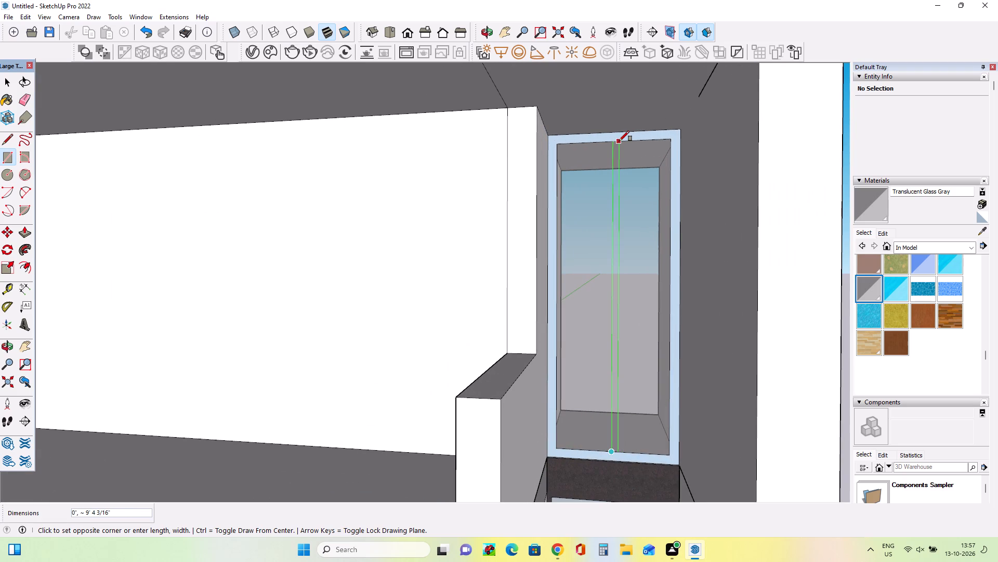
left_click(619, 141)
scroll(627, 160, "down", 2)
scroll(870, 317, "up", 5)
scroll(871, 314, "down", 1)
scroll(871, 314, "up", 2)
Paint the side bay window's central mullion and its surrounding frame with Asphalt New.
left_click(876, 255)
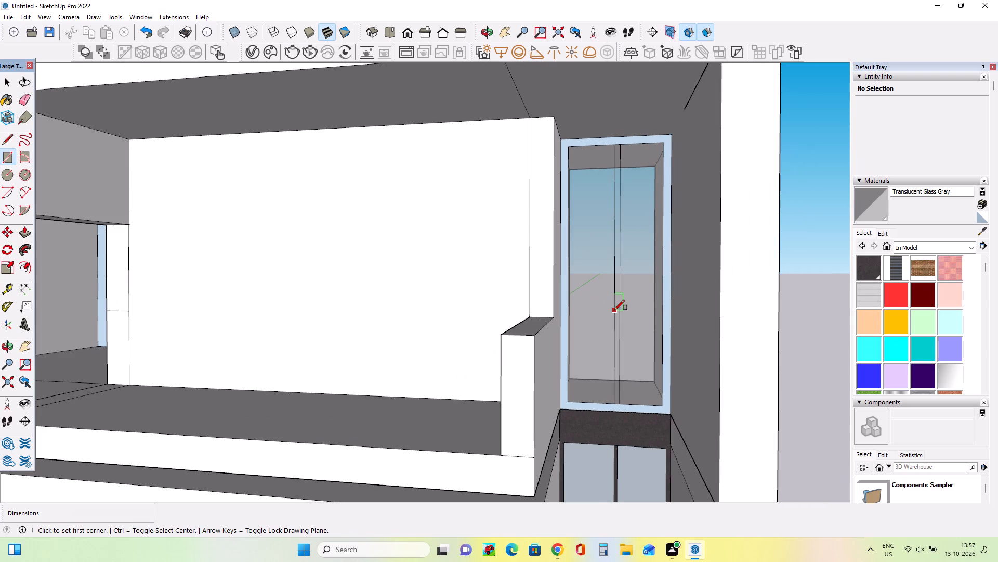
left_click(866, 265)
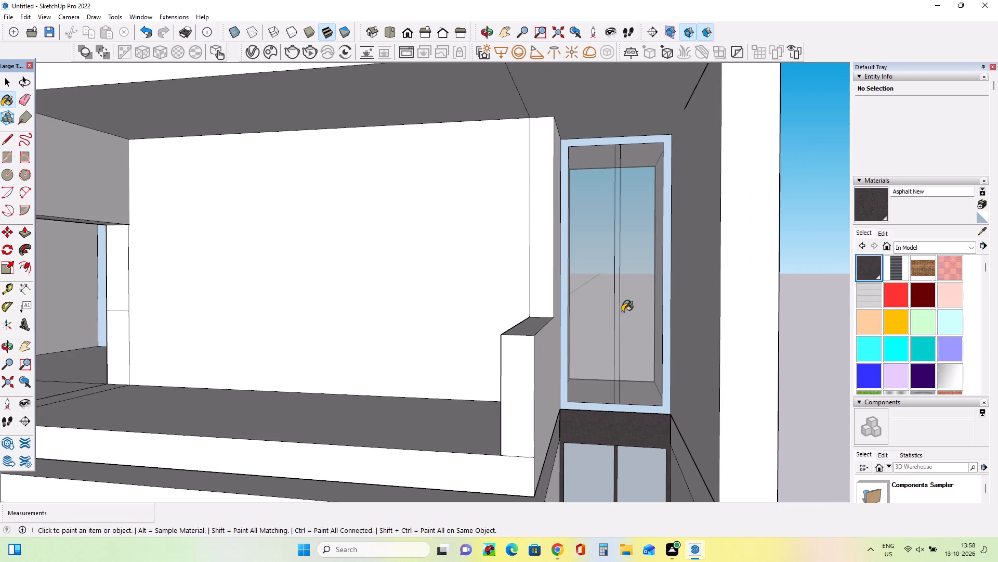
left_click(616, 313)
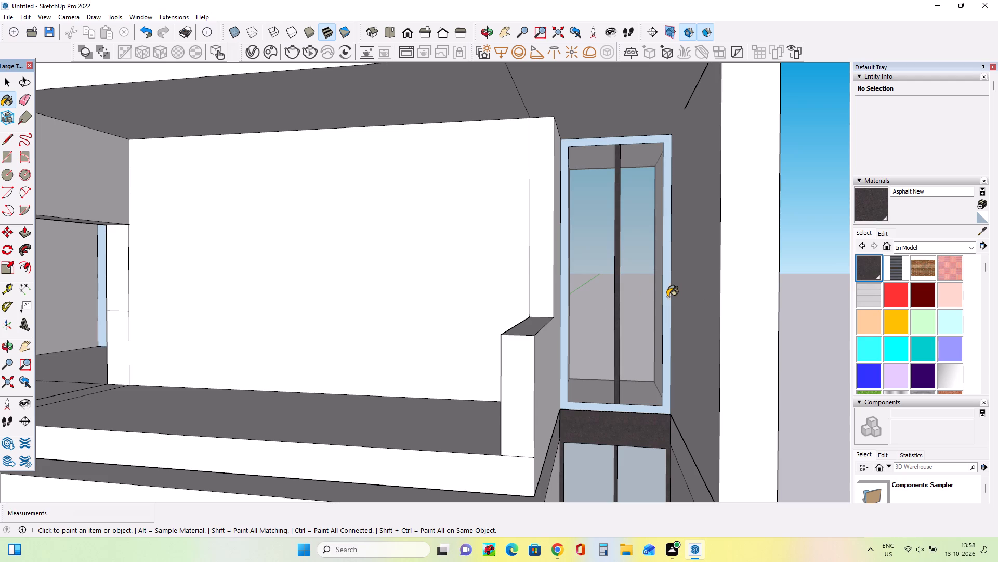
left_click(667, 297)
Close the narrow bay's opening at the building's rear with a rectangle about 9' 10 3/4" by 3' 10 3/16".
scroll(665, 299, "down", 11)
middle_click_drag(676, 336, 658, 330)
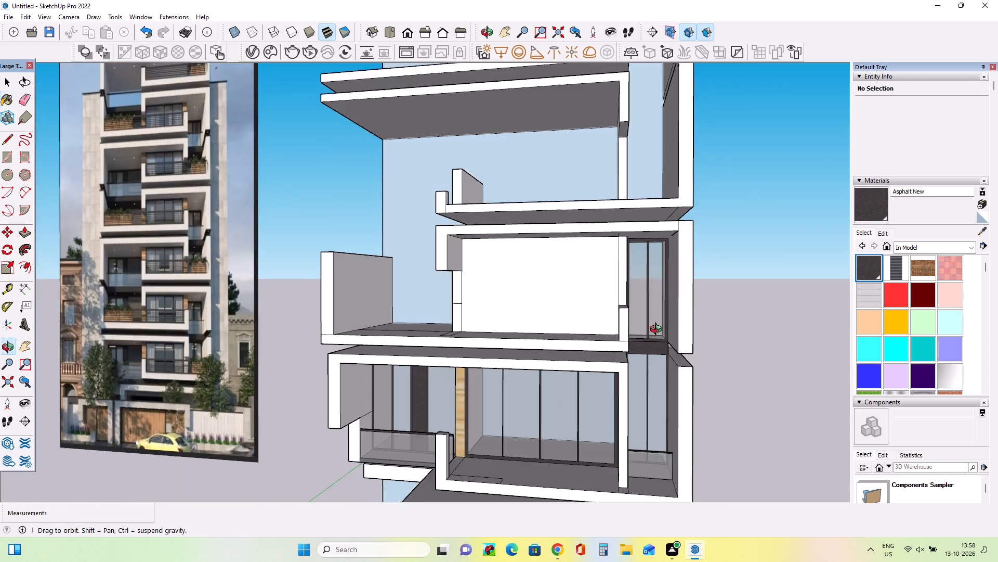
middle_click_drag(658, 330, 177, 343)
middle_click_drag(321, 336, 196, 350)
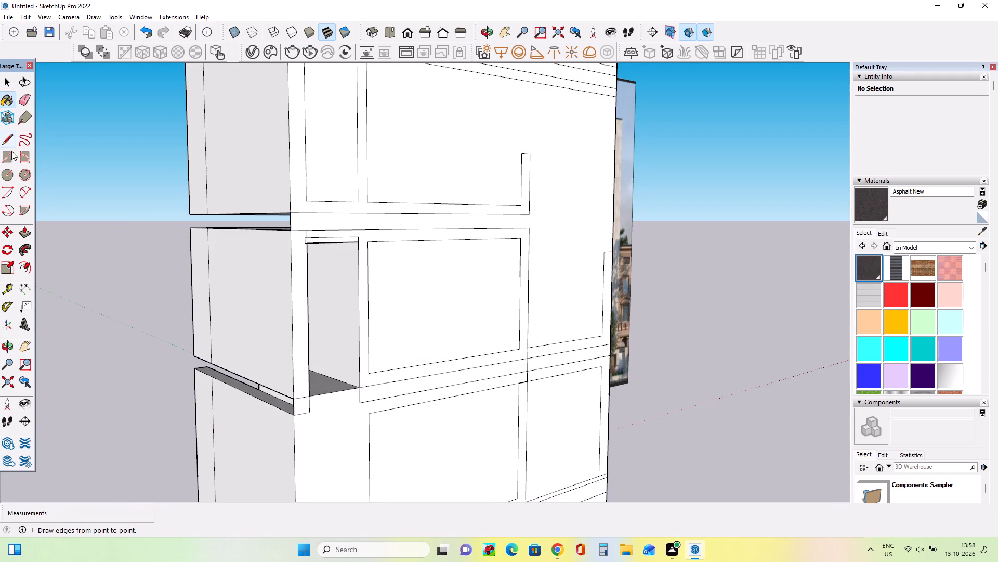
left_click(5, 160)
left_click(313, 397)
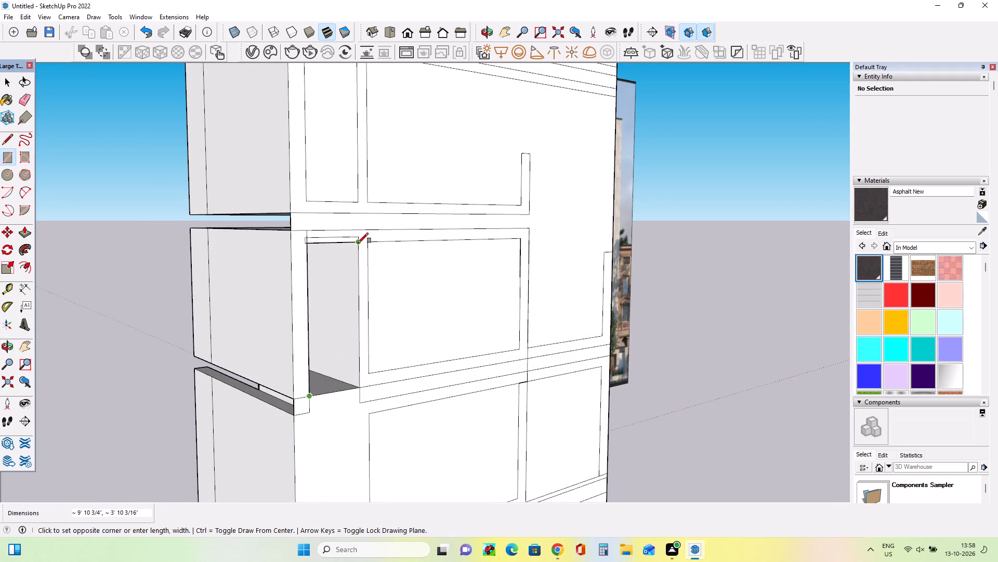
left_click(359, 240)
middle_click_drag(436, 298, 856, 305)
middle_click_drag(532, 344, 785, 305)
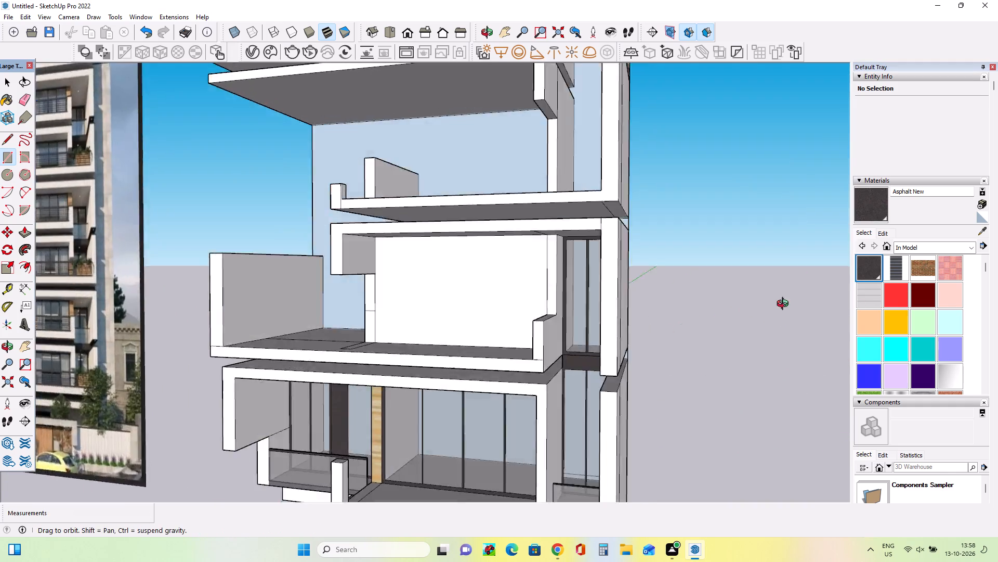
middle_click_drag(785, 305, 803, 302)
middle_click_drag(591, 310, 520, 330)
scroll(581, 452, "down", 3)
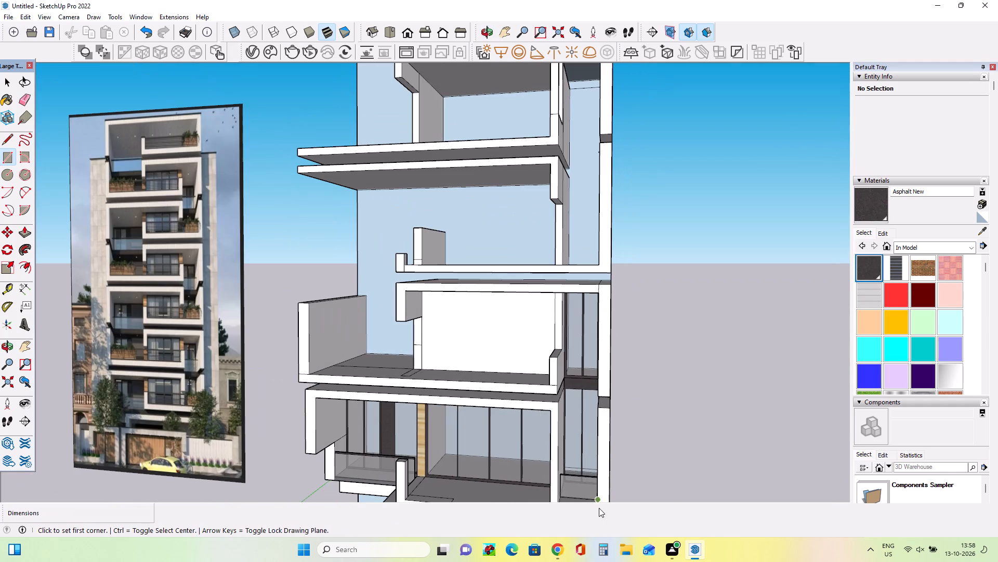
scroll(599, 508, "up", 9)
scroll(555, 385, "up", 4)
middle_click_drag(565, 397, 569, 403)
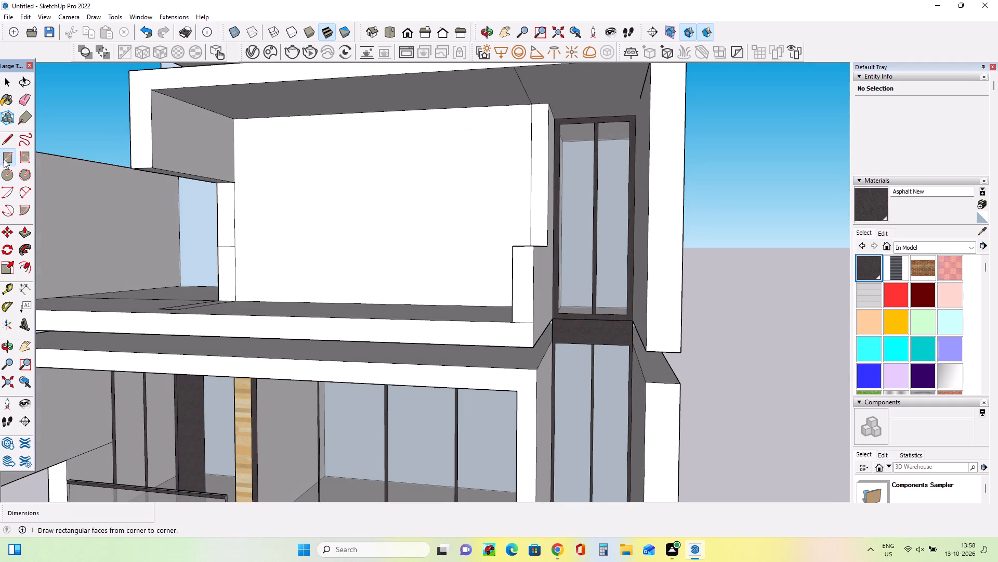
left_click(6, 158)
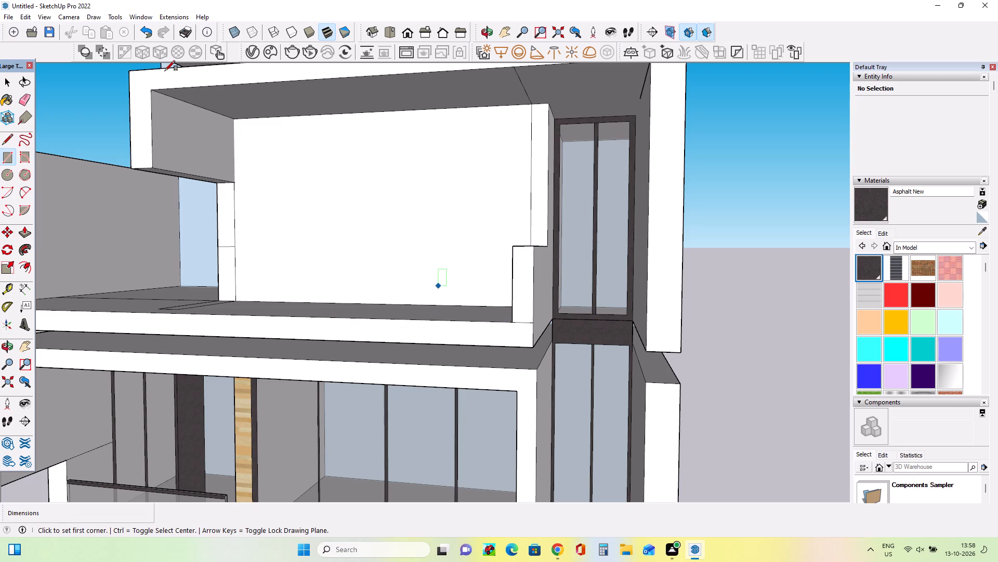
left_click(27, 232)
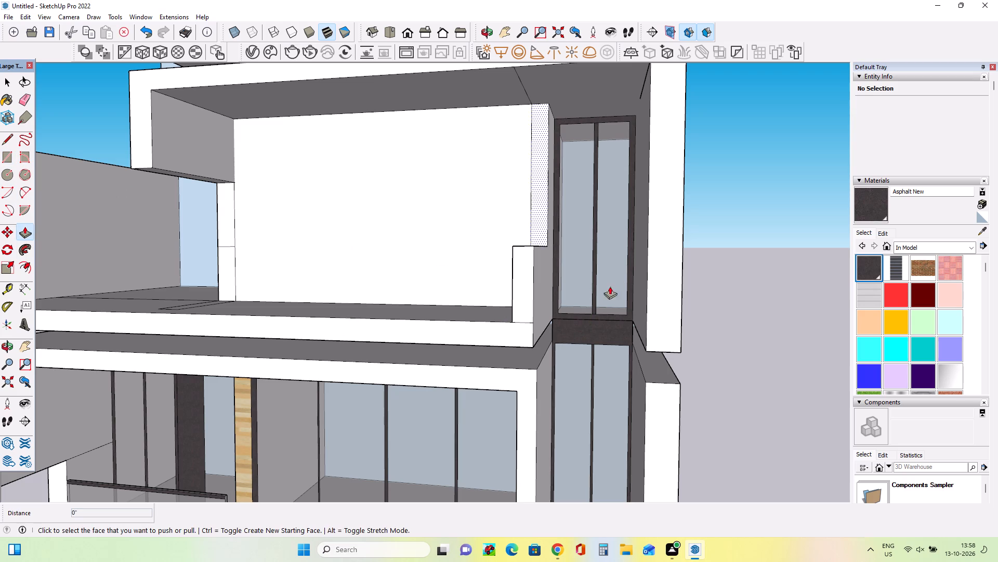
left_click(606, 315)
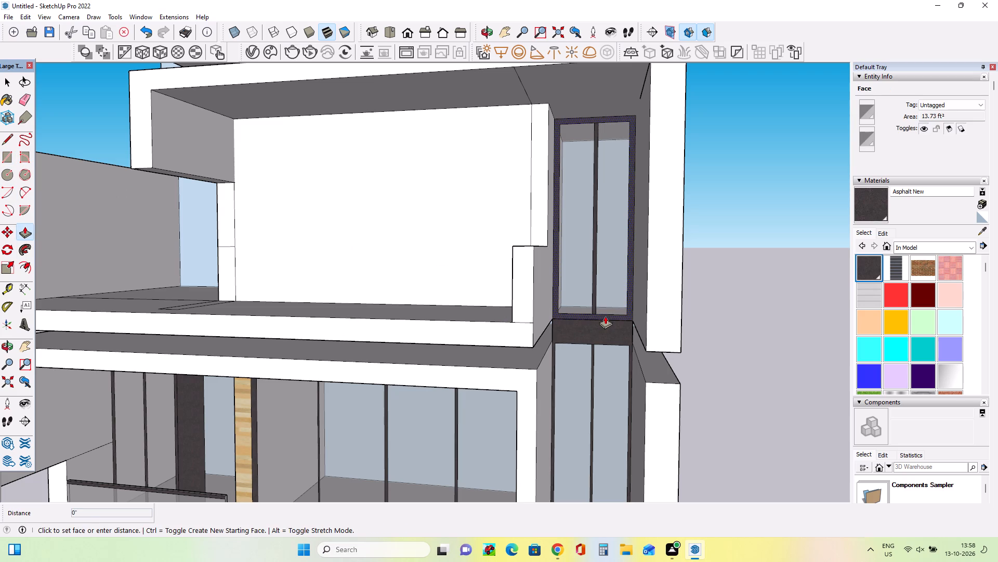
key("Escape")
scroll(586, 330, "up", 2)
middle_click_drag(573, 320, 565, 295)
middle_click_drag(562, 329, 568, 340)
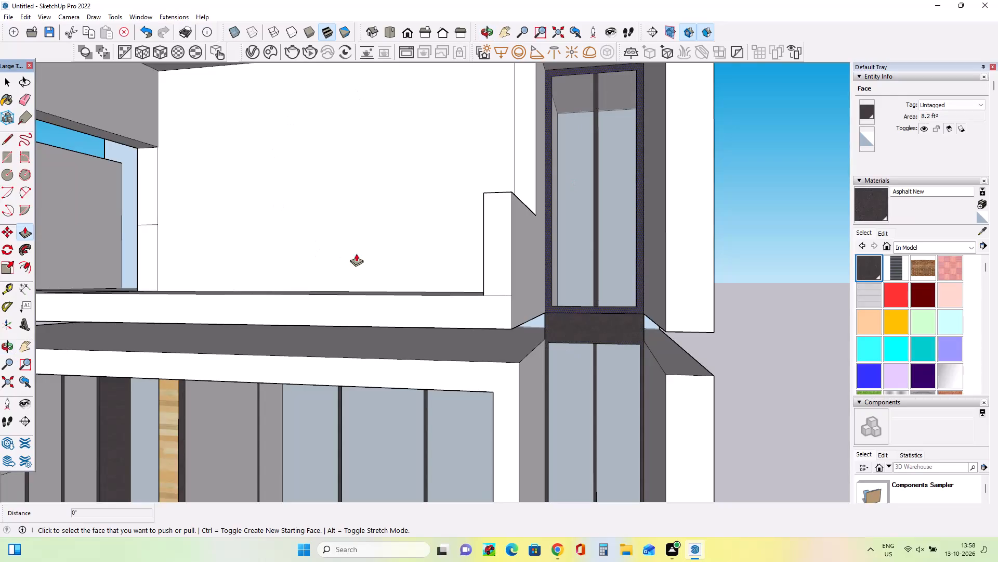
Examine the narrow side bay and its projecting slab in the reference image and compare it with the model.
left_click(5, 154)
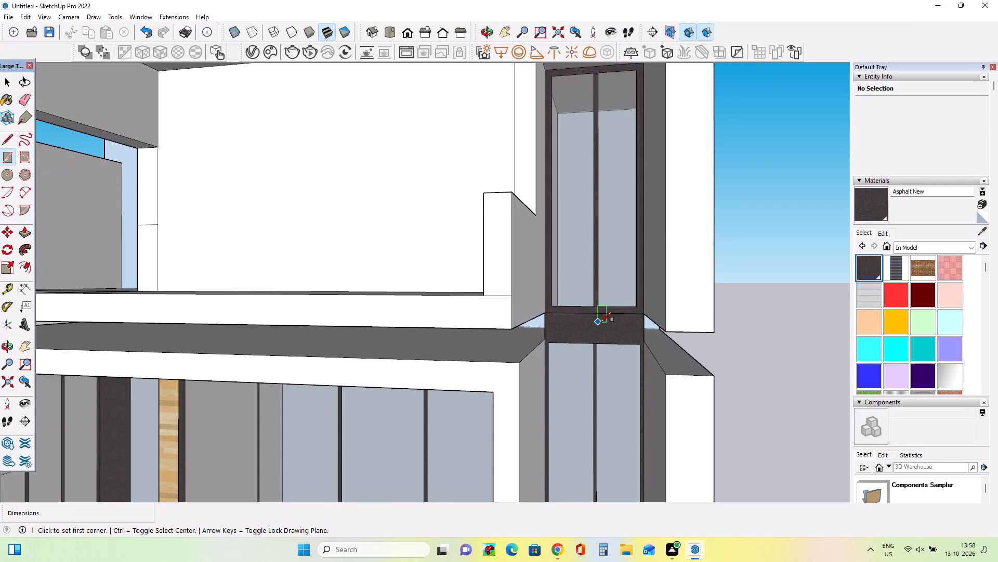
scroll(597, 303, "down", 13)
scroll(235, 287, "up", 8)
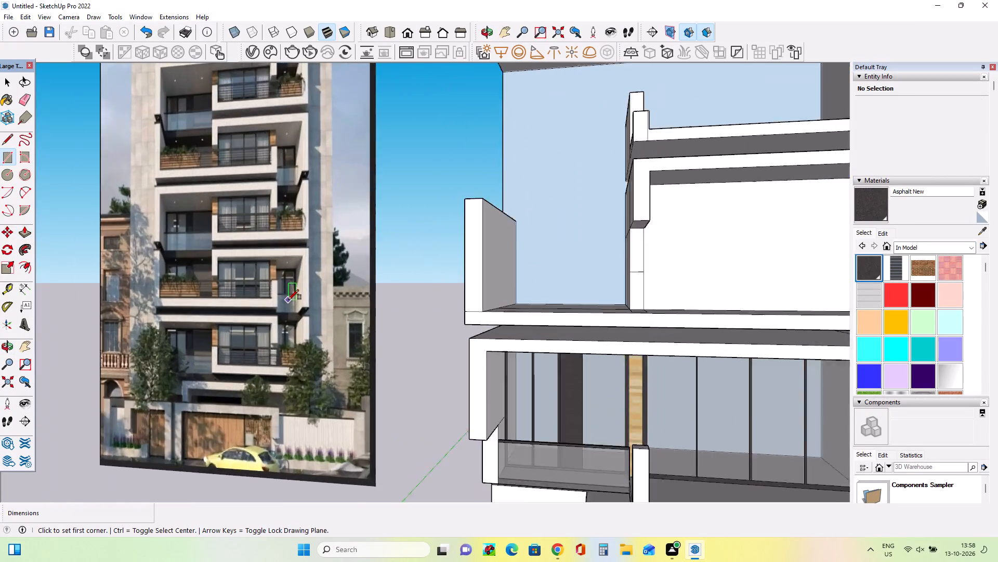
scroll(288, 300, "up", 6)
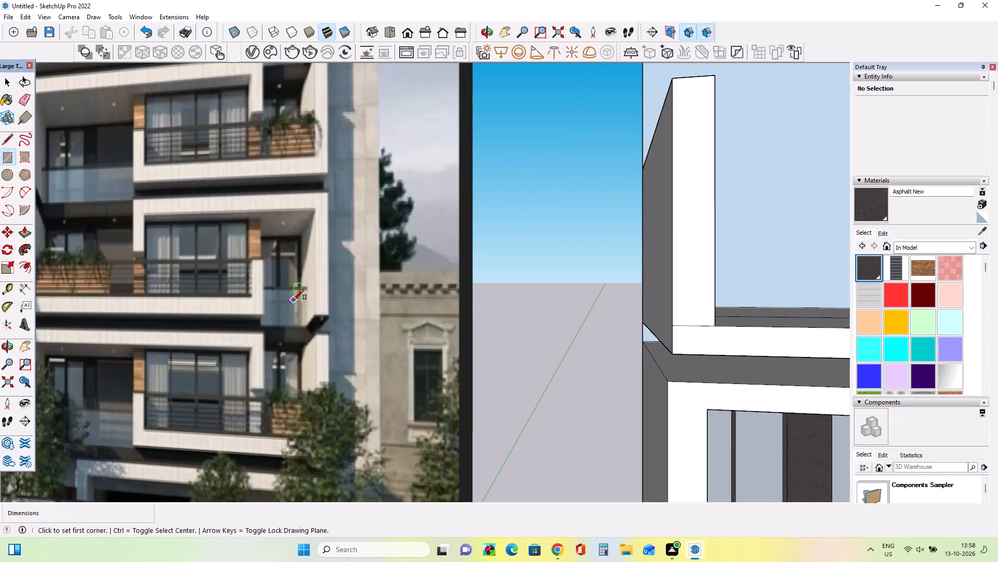
scroll(294, 300, "down", 18)
scroll(526, 314, "up", 6)
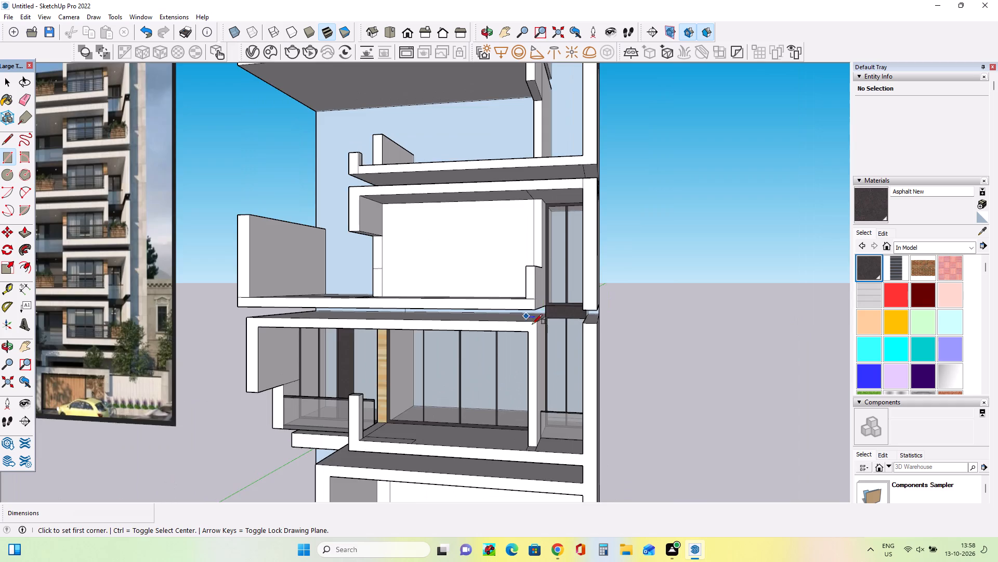
scroll(532, 324, "up", 8)
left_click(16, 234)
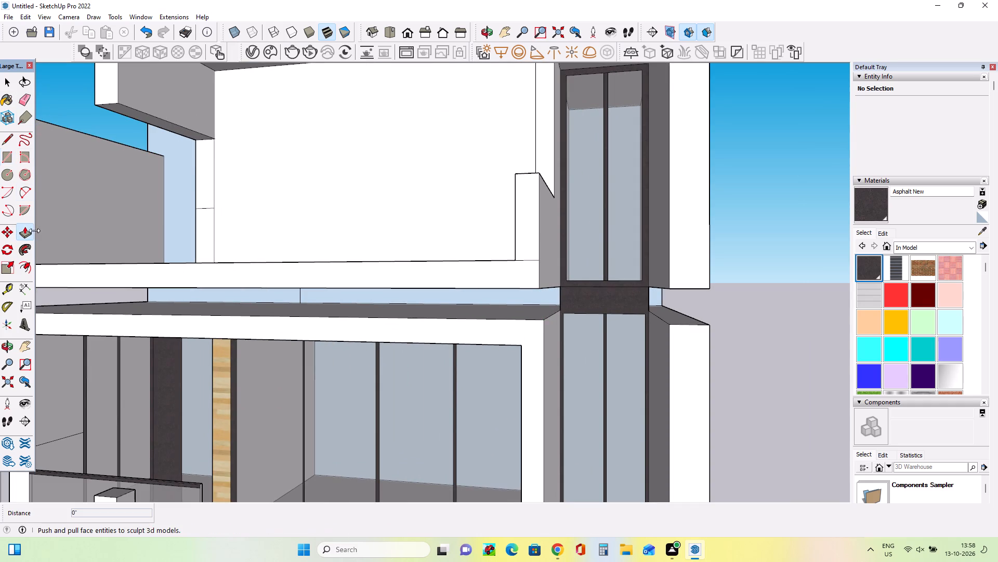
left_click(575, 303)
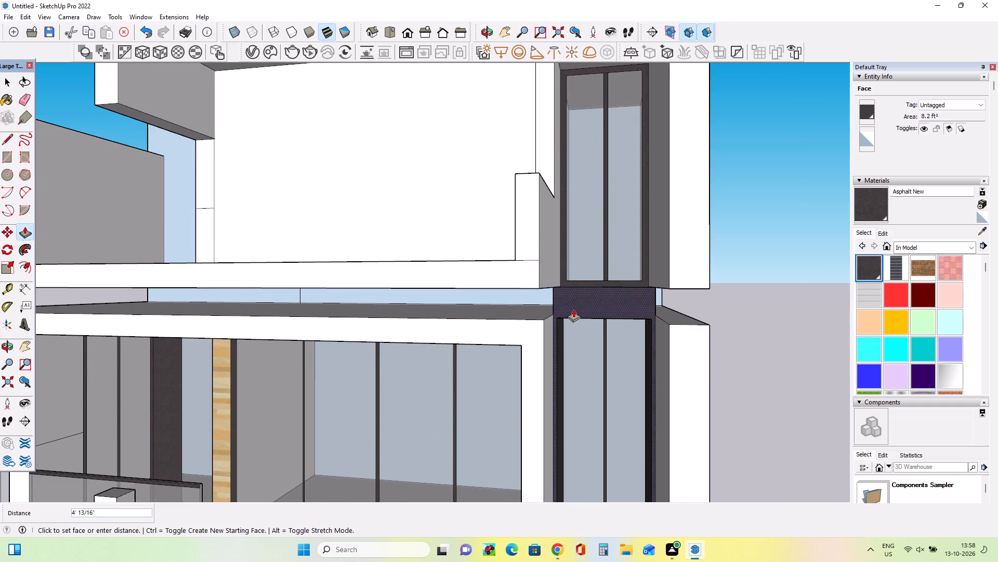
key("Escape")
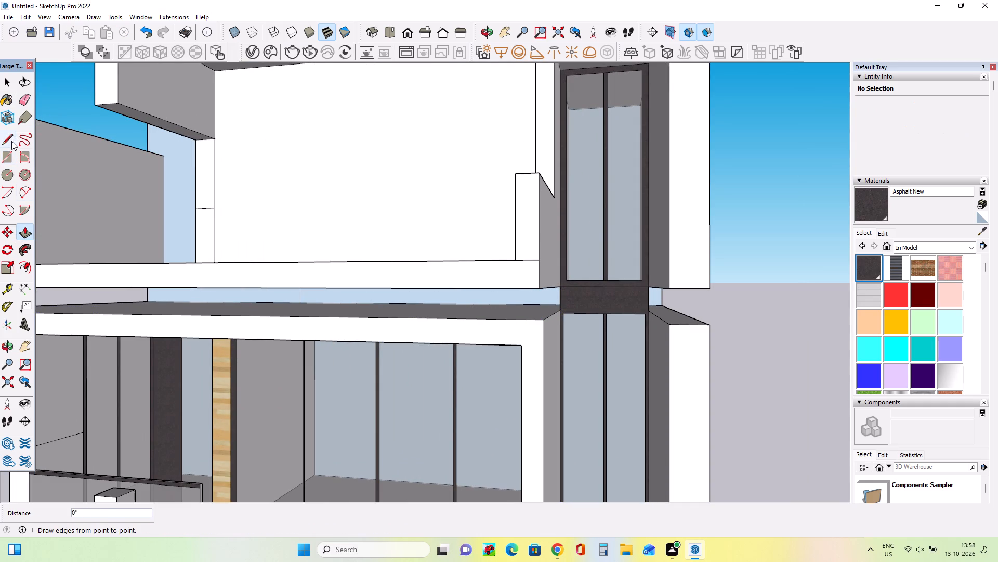
Draw lines about 3' 10 3/16" long across the dark band's bottom and top to separate it from the window frames.
left_click(11, 141)
scroll(653, 315, "up", 6)
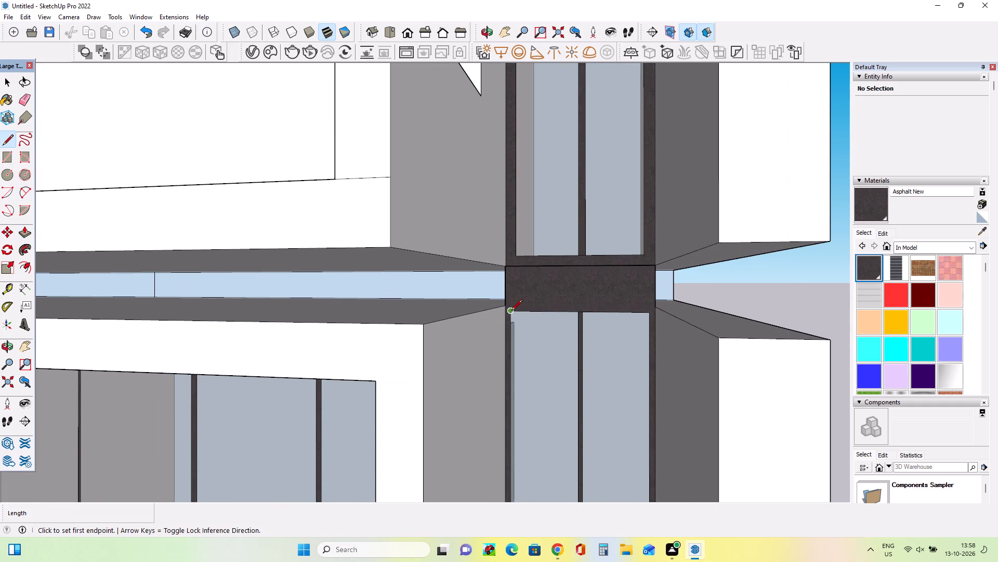
scroll(495, 304, "up", 1)
left_click(505, 308)
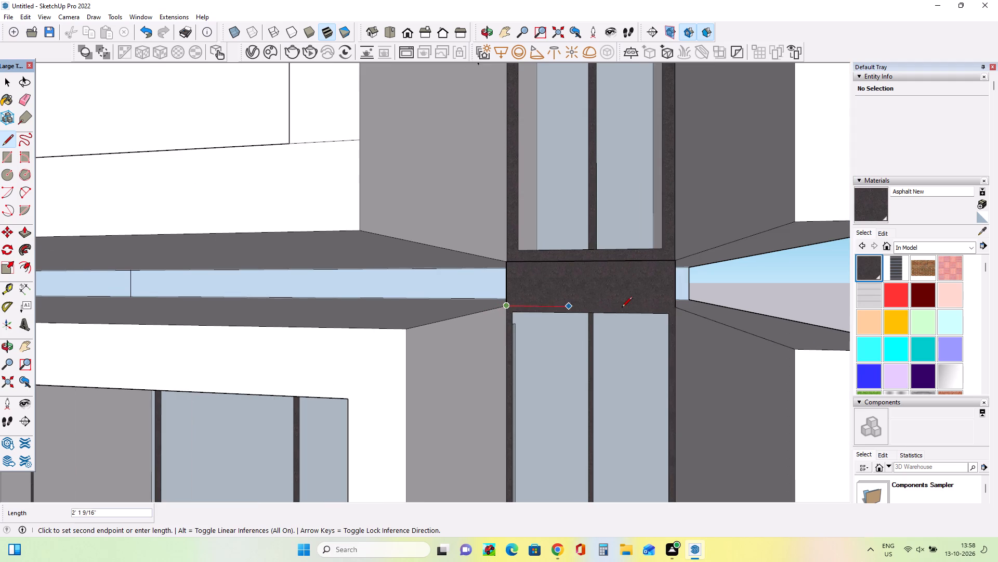
left_click(679, 307)
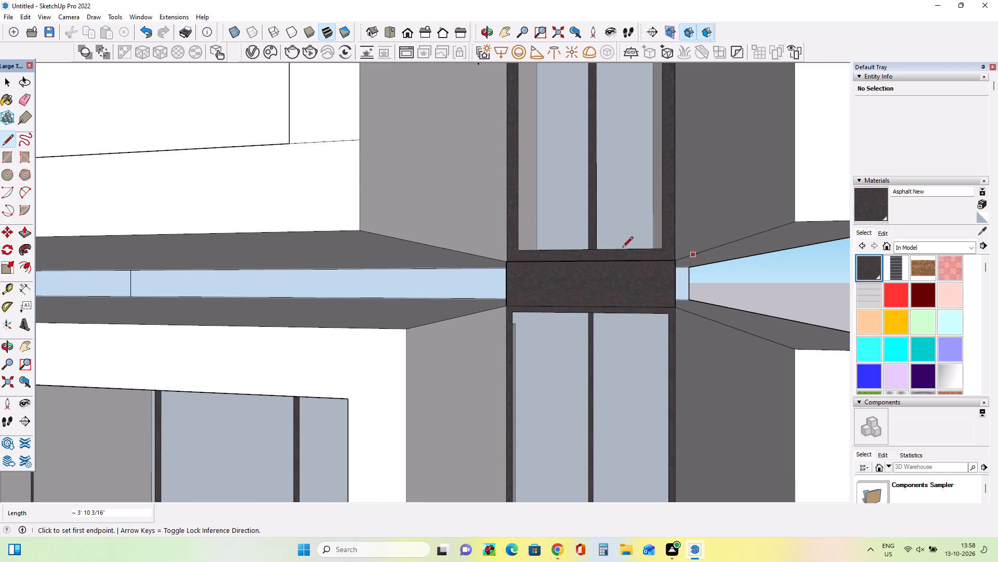
left_click(672, 261)
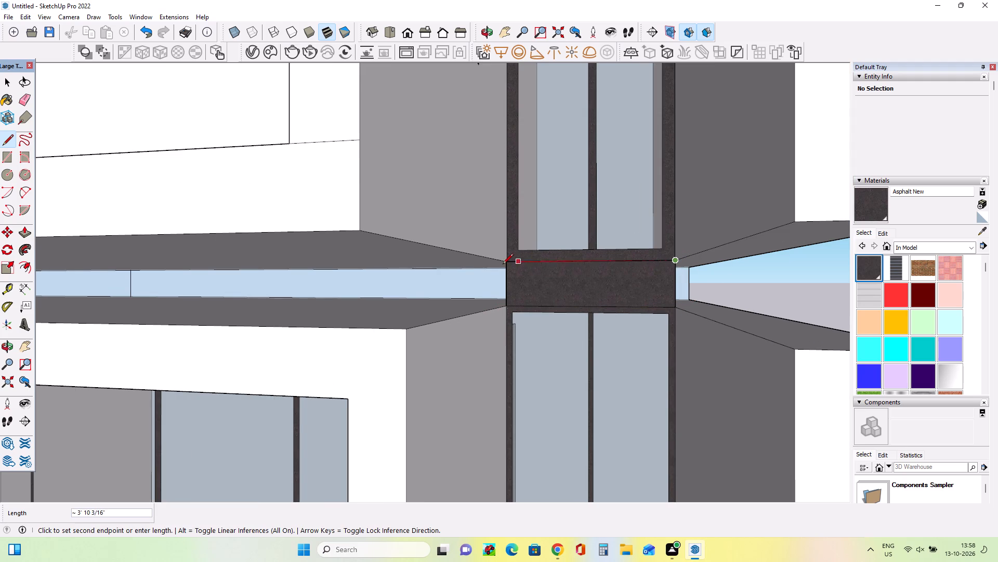
left_click(502, 265)
Push/Pull the dark band between the side bay's two windows forward about 5' 3 5/8".
left_click(23, 226)
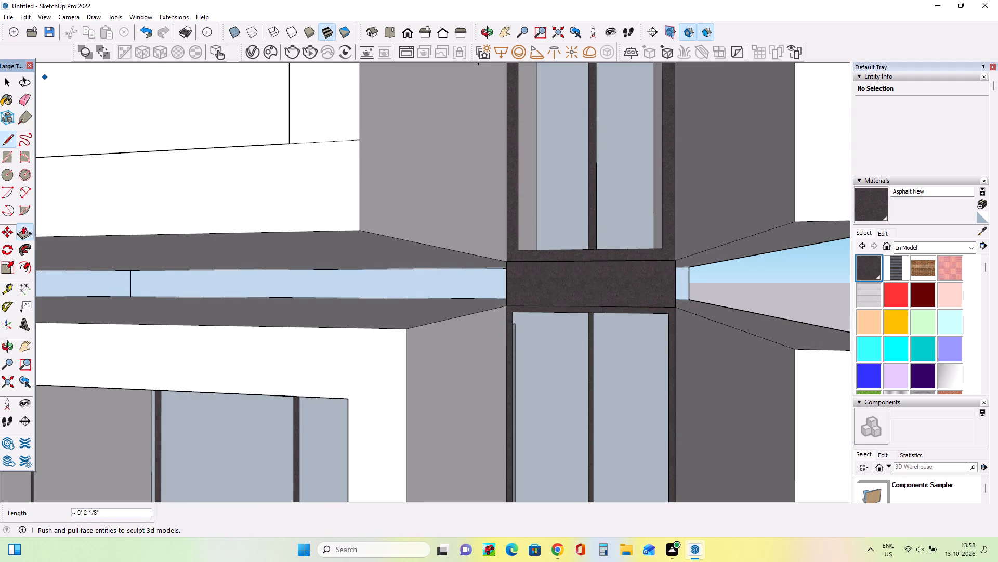
left_click(547, 290)
left_click(522, 300)
scroll(629, 272, "down", 2)
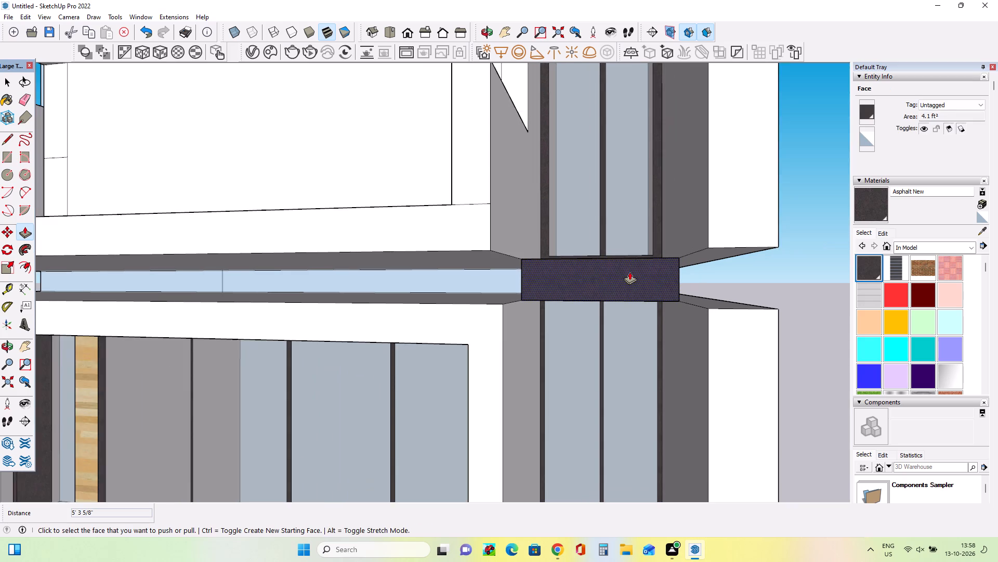
Draw a thin rectangle about 3' 10 3/16" long along the front edge of the projecting dark band's top face.
scroll(629, 272, "down", 12)
middle_click_drag(578, 277, 609, 338)
scroll(605, 335, "down", 3)
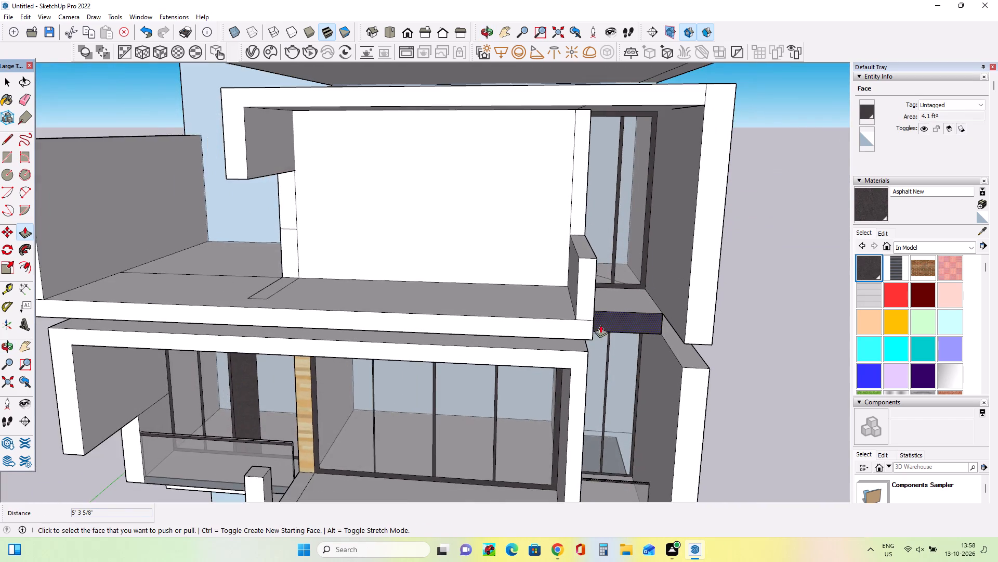
middle_click_drag(650, 318, 613, 302)
middle_click(625, 307)
middle_click_drag(625, 314, 625, 322)
middle_click(625, 322)
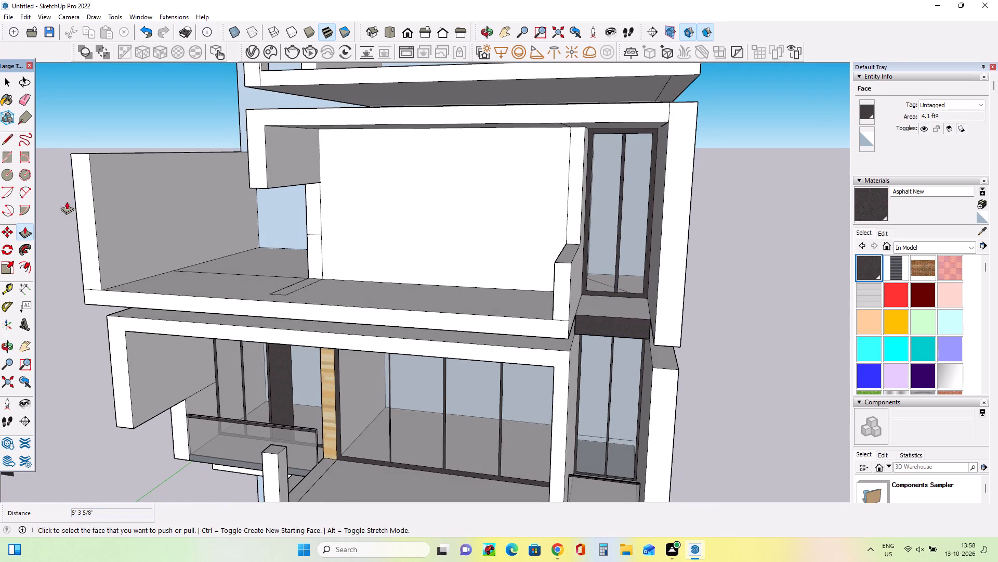
left_click(6, 150)
scroll(605, 324, "up", 6)
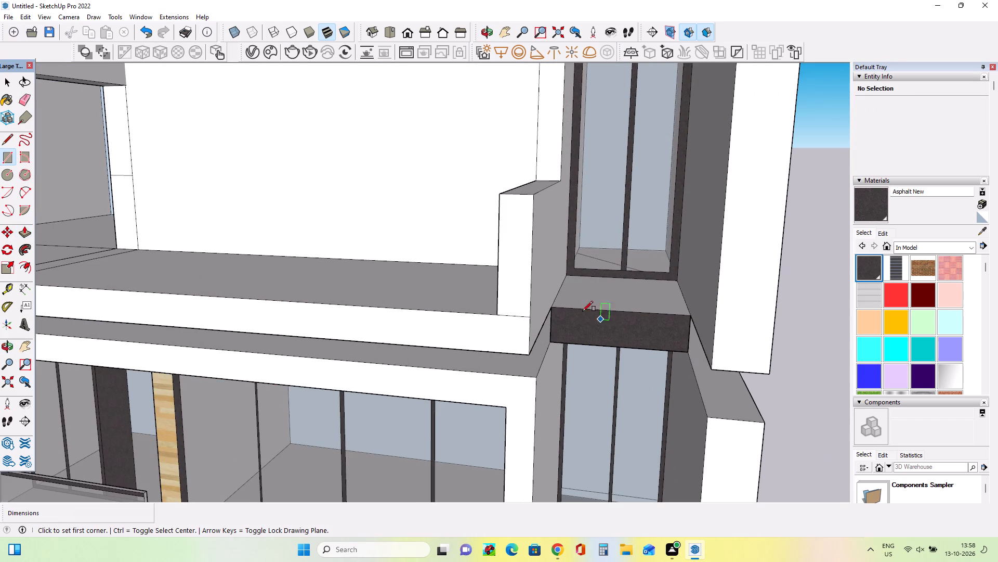
left_click(552, 308)
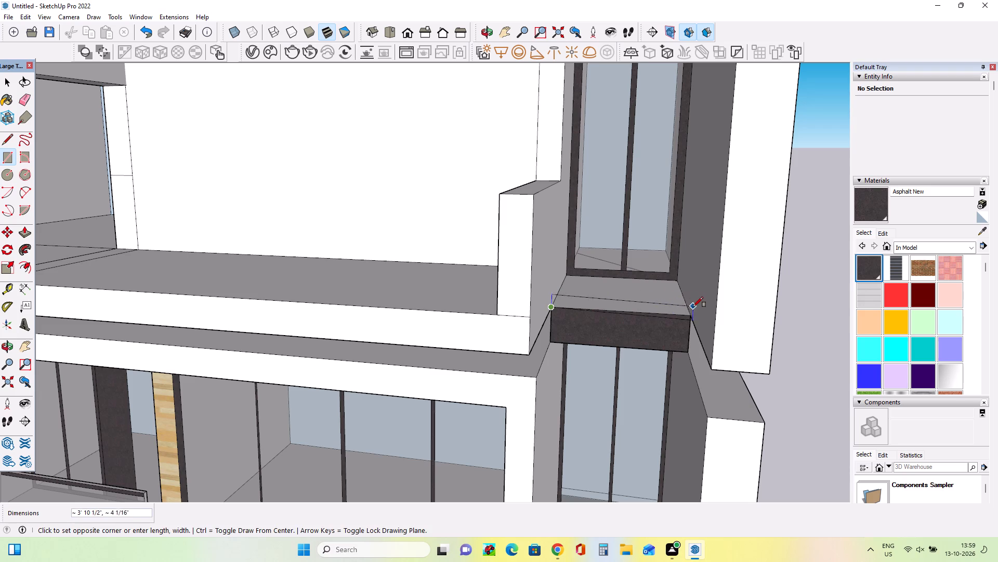
scroll(688, 307, "up", 7)
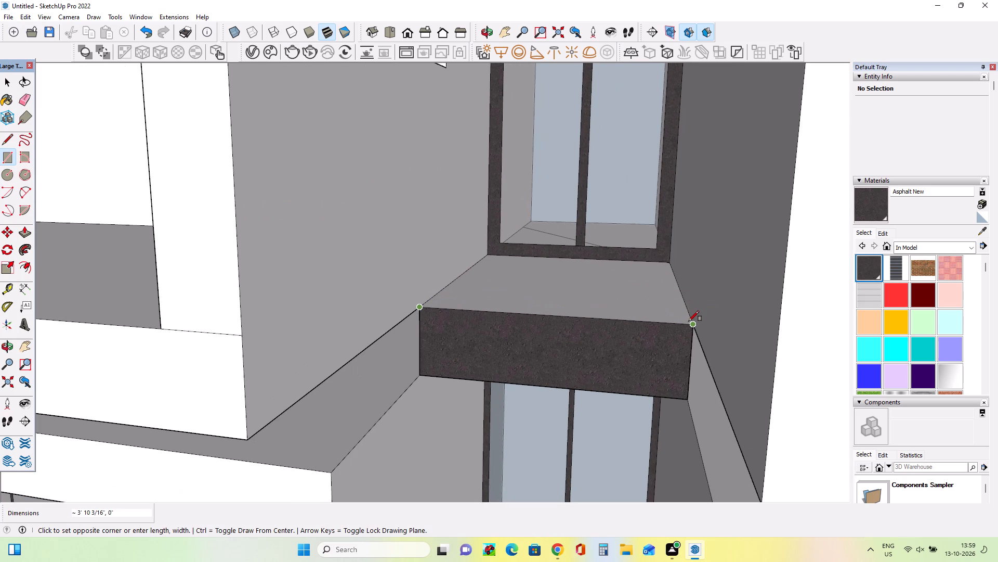
left_click(693, 316)
Push/Pull the thin strip on the dark band's top upward to form a parapet in front of the upper side window.
scroll(689, 332, "down", 3)
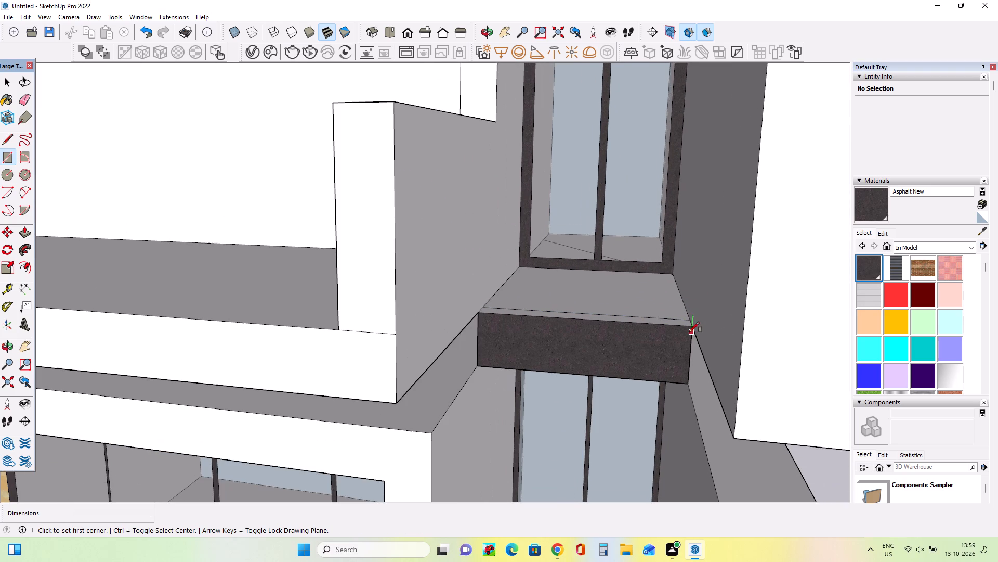
left_click(24, 231)
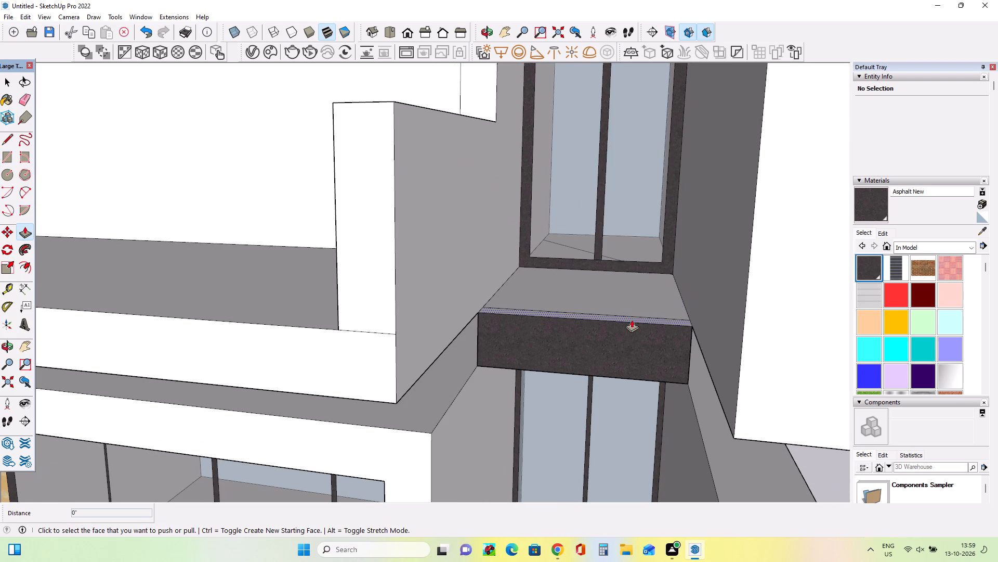
left_click(632, 322)
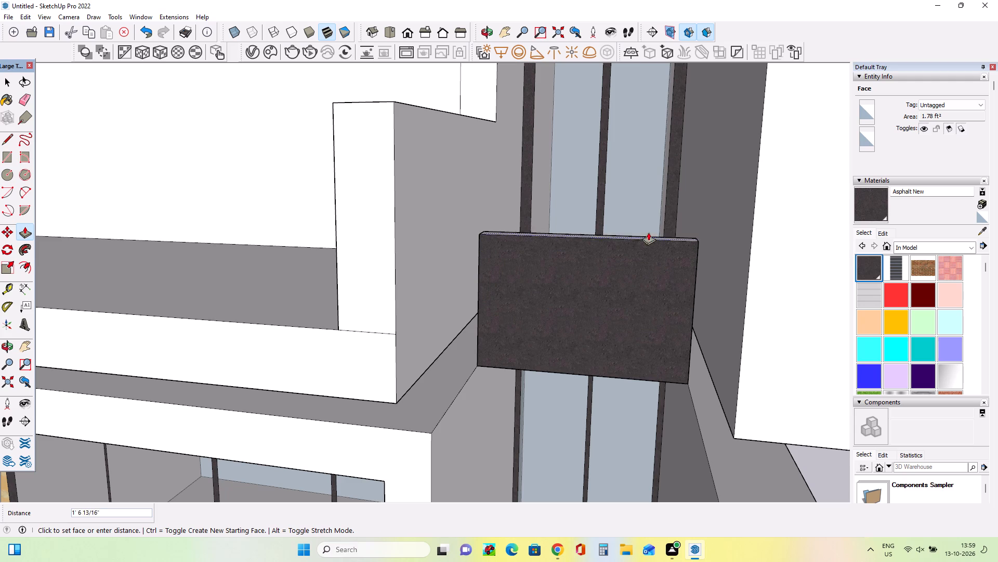
left_click(666, 176)
Draw a line about 3' 10 3/16" long across the dark front face, separating the slab band from the parapet above it.
middle_click_drag(541, 361, 562, 352)
left_click(3, 136)
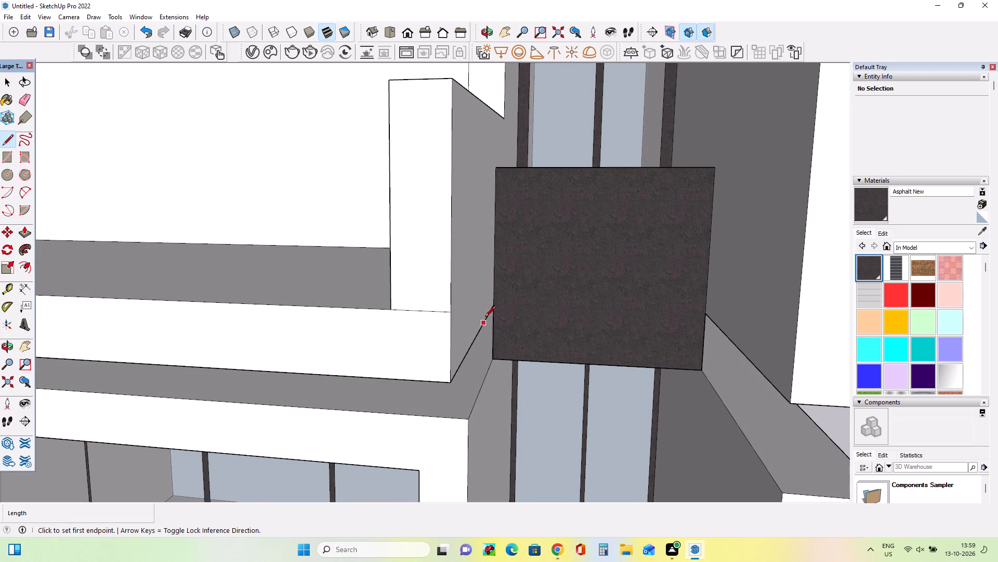
left_click(495, 310)
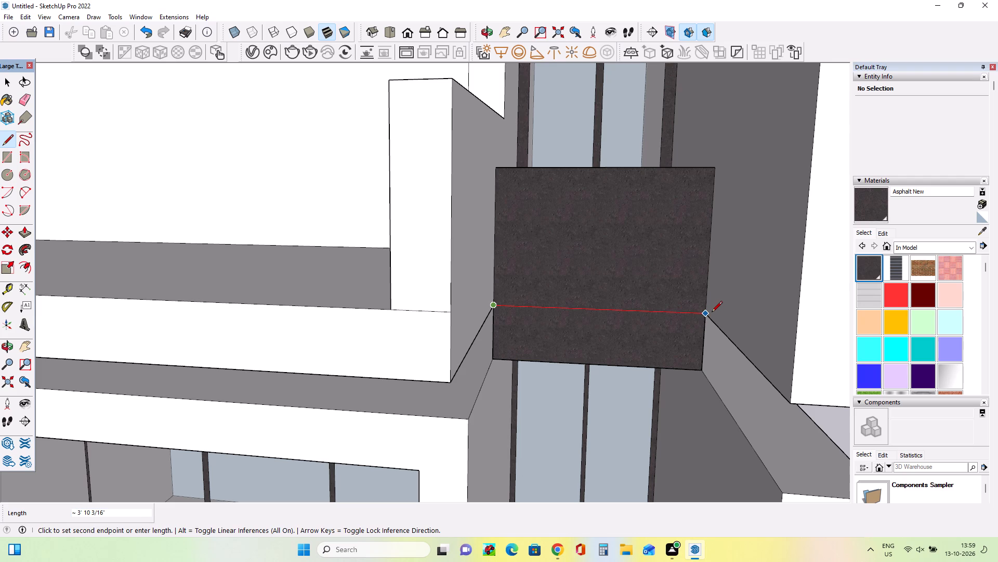
left_click(712, 313)
scroll(706, 311, "up", 3)
scroll(706, 311, "down", 7)
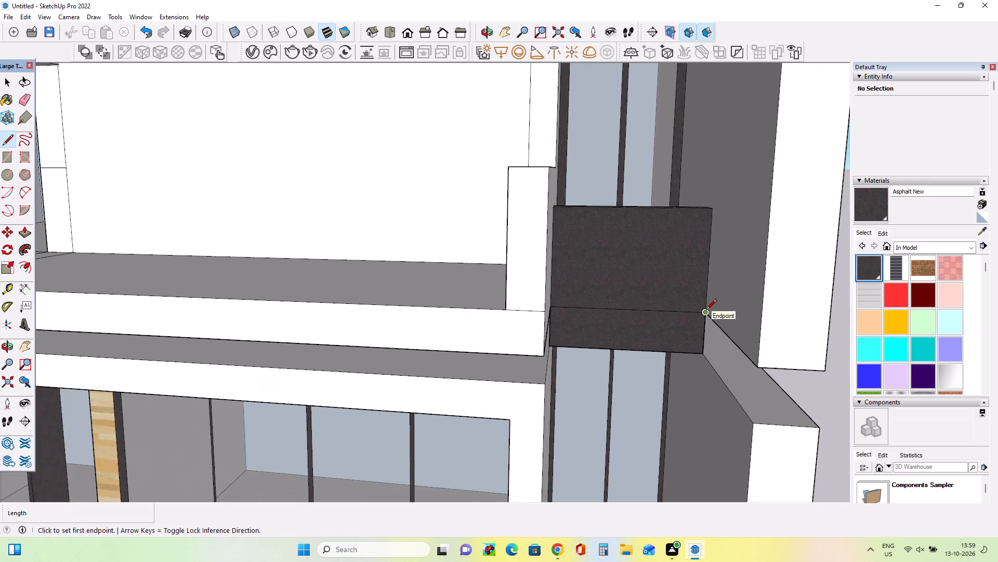
Draw a line across the parapet's front face just below its top edge to mark off a thin rail.
scroll(668, 302, "down", 14)
middle_click_drag(694, 306, 658, 248)
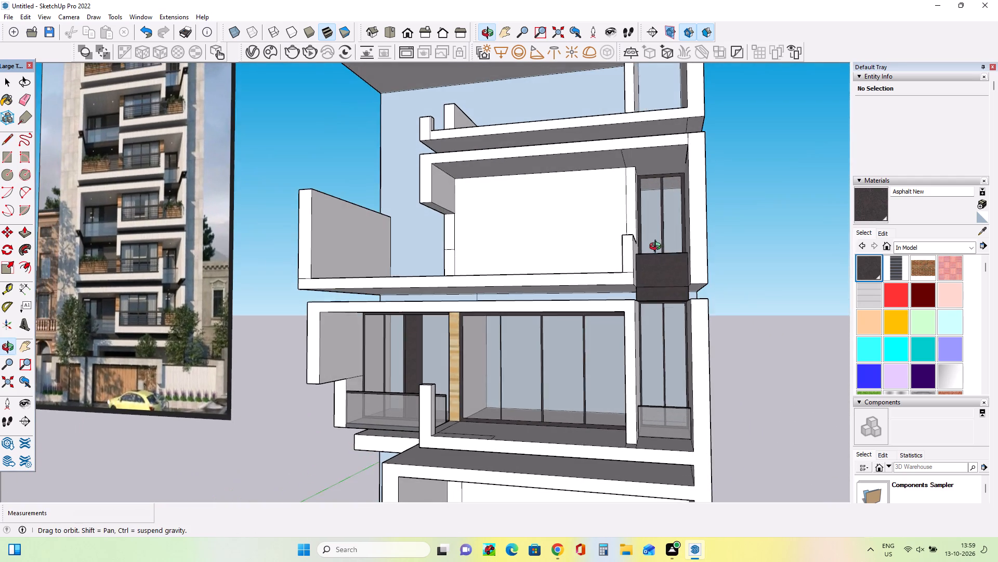
middle_click_drag(658, 248, 658, 247)
scroll(681, 288, "up", 3)
middle_click_drag(675, 300, 679, 327)
scroll(672, 285, "up", 2)
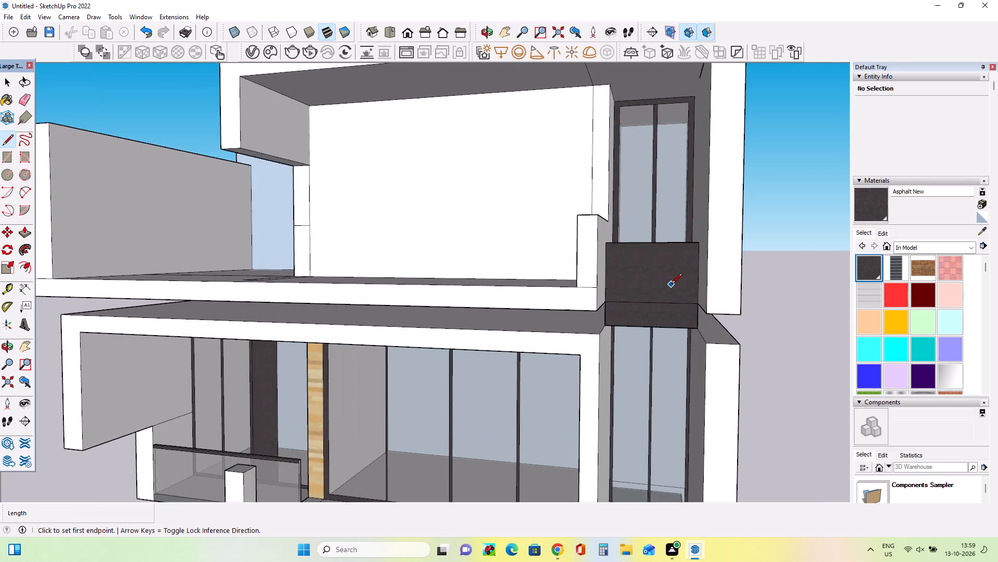
scroll(672, 285, "up", 8)
scroll(672, 285, "down", 10)
middle_click_drag(676, 378, 682, 359)
scroll(669, 339, "up", 4)
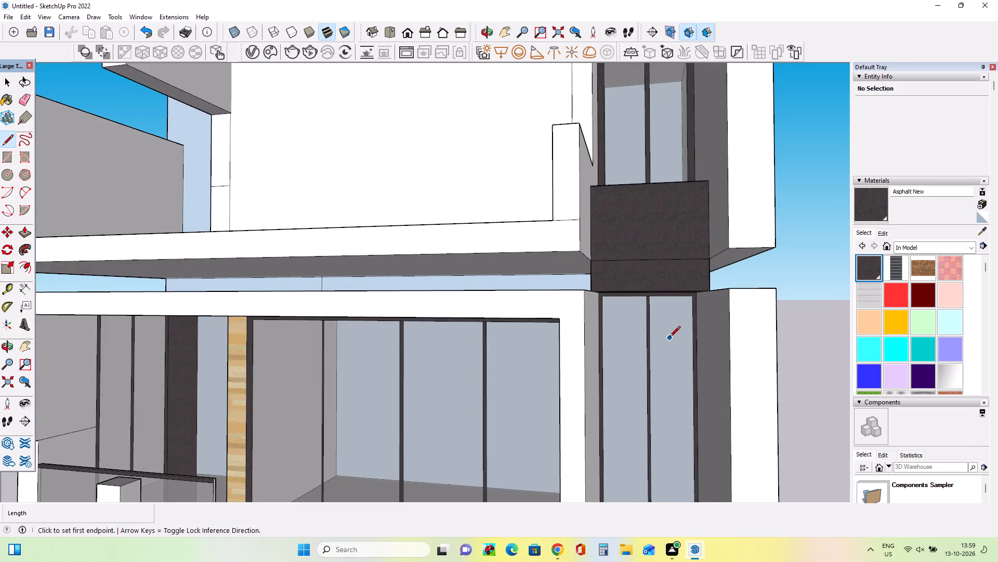
scroll(639, 327, "up", 4)
middle_click_drag(639, 325, 653, 434)
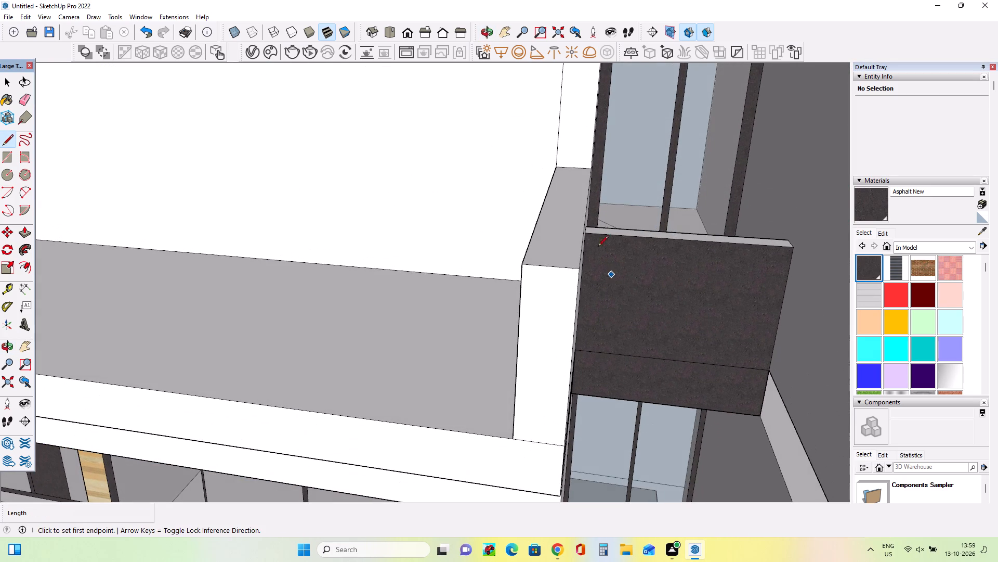
left_click(587, 239)
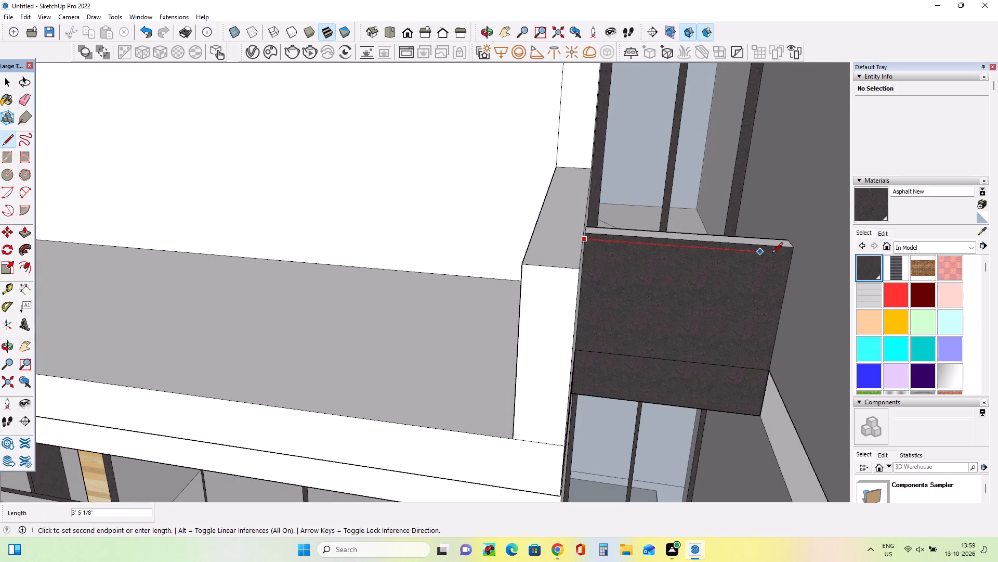
left_click(792, 258)
Examine the side bay's new parapet from above and from its inner side.
middle_click_drag(701, 279, 609, 332)
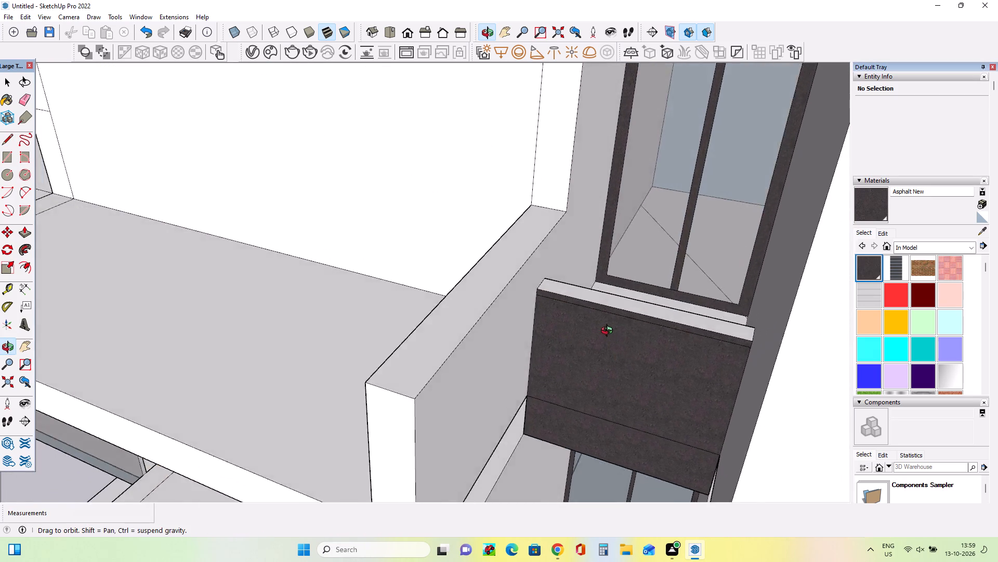
middle_click_drag(609, 332, 607, 450)
middle_click_drag(607, 445, 642, 334)
scroll(640, 335, "down", 1)
middle_click_drag(522, 355, 651, 140)
middle_click(653, 132)
left_click(25, 349)
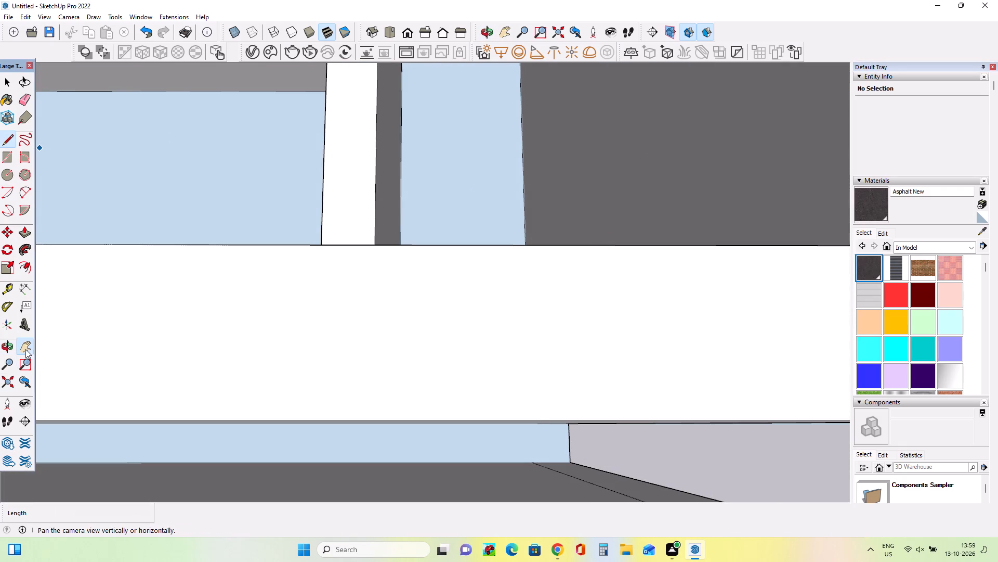
left_click_drag(382, 324, 371, 11)
left_click_drag(452, 309, 438, 95)
left_click_drag(494, 366, 491, 209)
middle_click_drag(520, 242, 526, 353)
scroll(526, 353, "down", 2)
left_click_drag(481, 410, 492, 60)
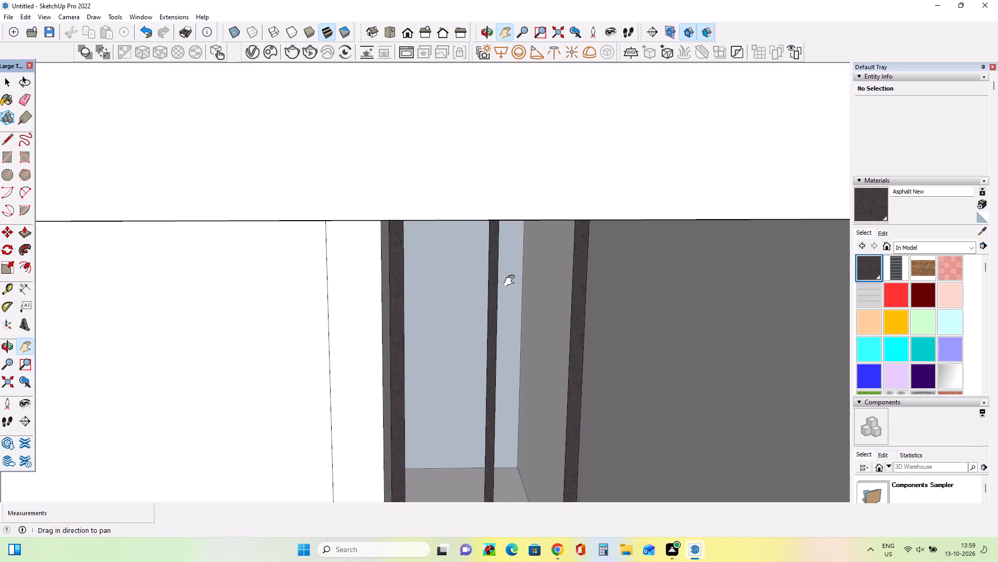
left_click_drag(529, 412, 508, 161)
left_click_drag(510, 328, 514, 311)
middle_click_drag(521, 323, 540, 446)
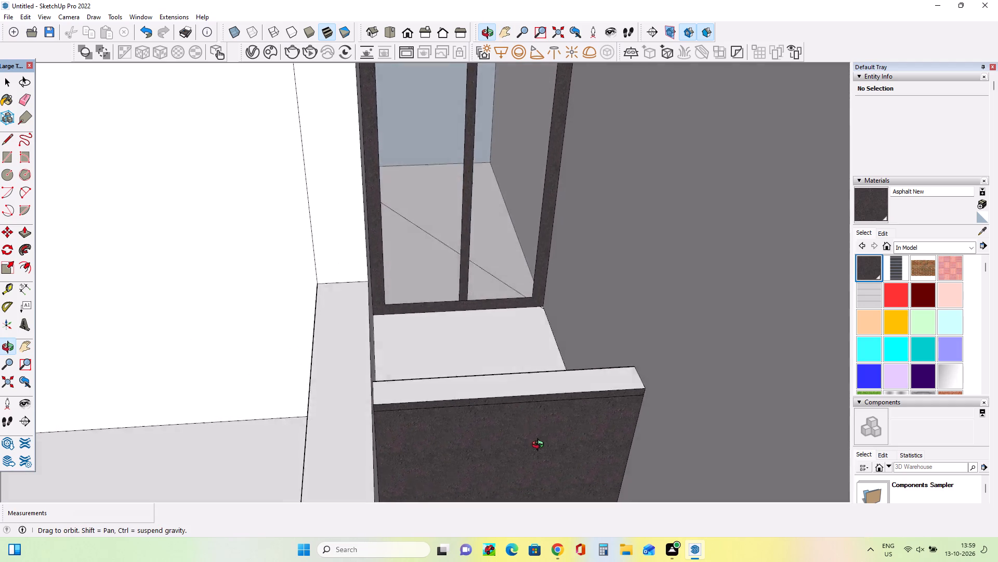
middle_click_drag(540, 446, 675, 427)
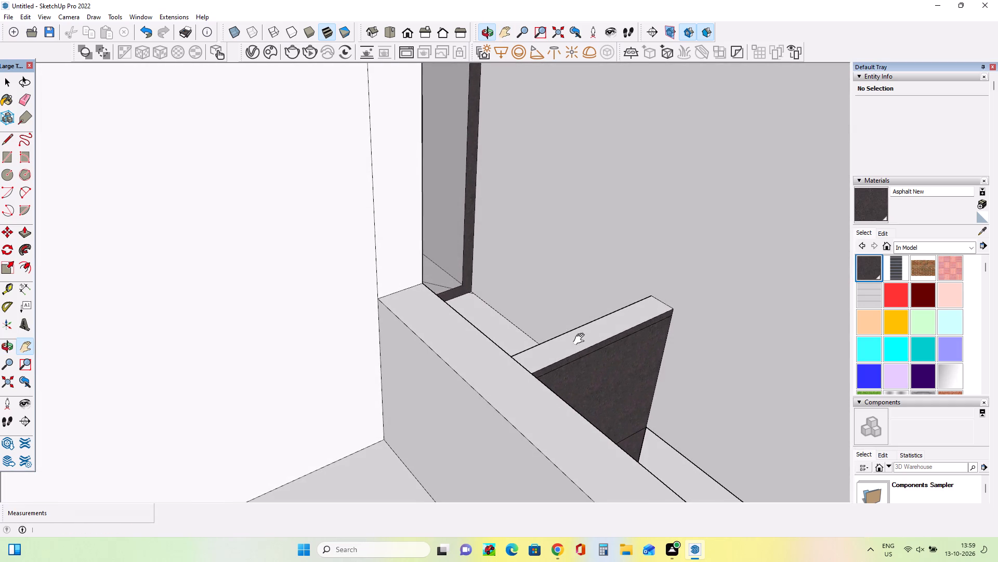
middle_click_drag(585, 342, 619, 335)
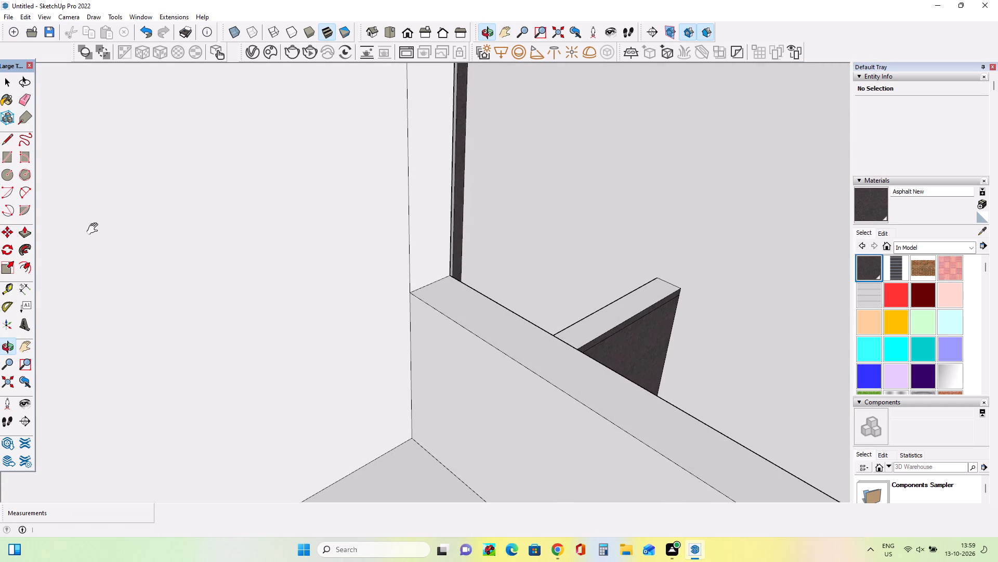
scroll(507, 276, "up", 4)
middle_click_drag(549, 329, 561, 335)
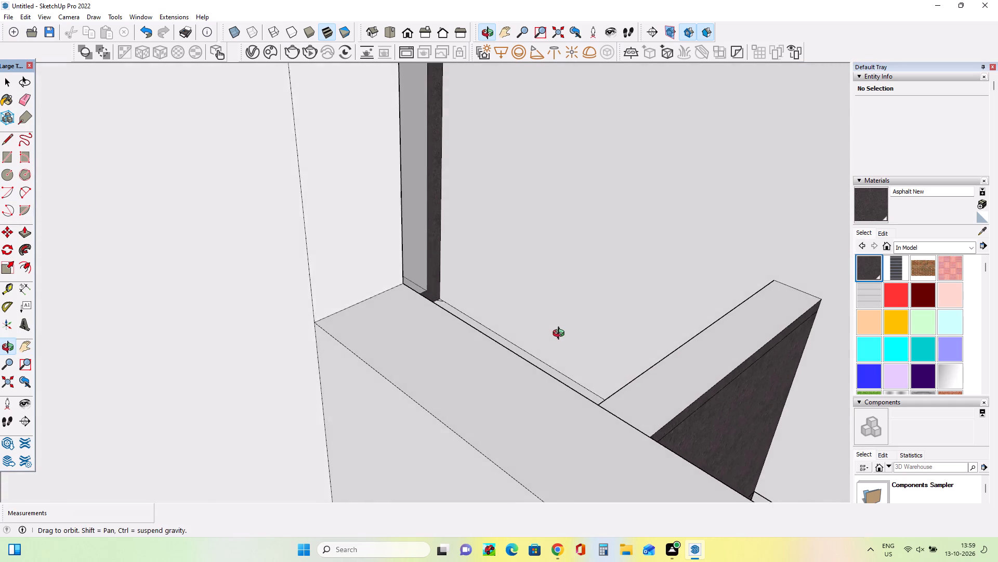
middle_click_drag(561, 335, 593, 354)
middle_click_drag(594, 355, 598, 360)
middle_click_drag(600, 362, 608, 373)
middle_click(610, 377)
middle_click(610, 377)
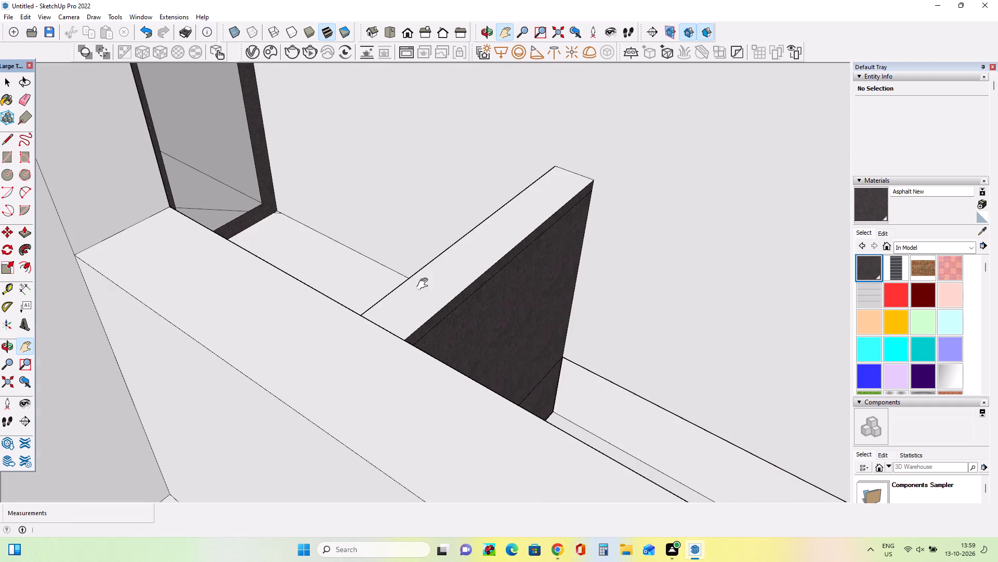
left_click_drag(424, 277, 598, 424)
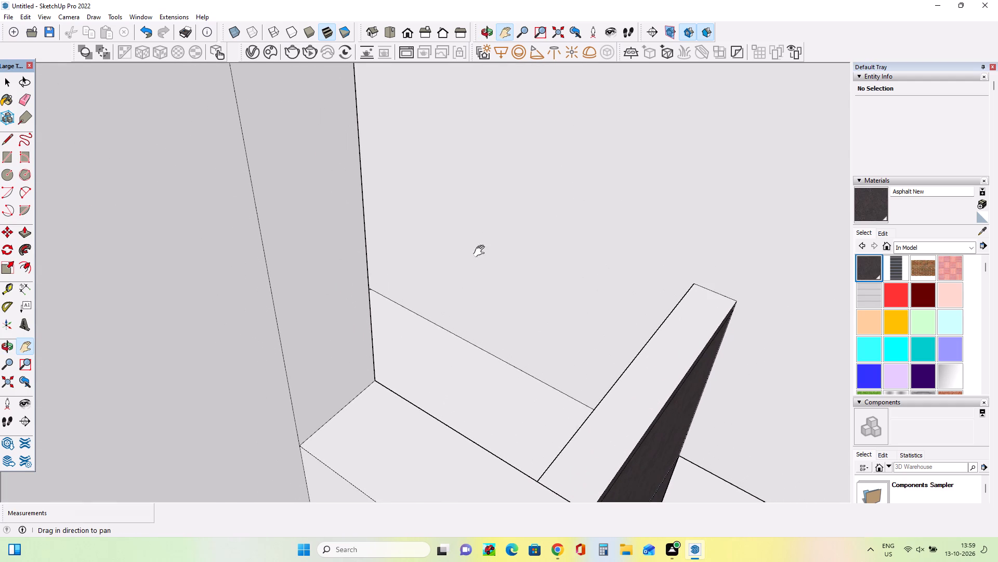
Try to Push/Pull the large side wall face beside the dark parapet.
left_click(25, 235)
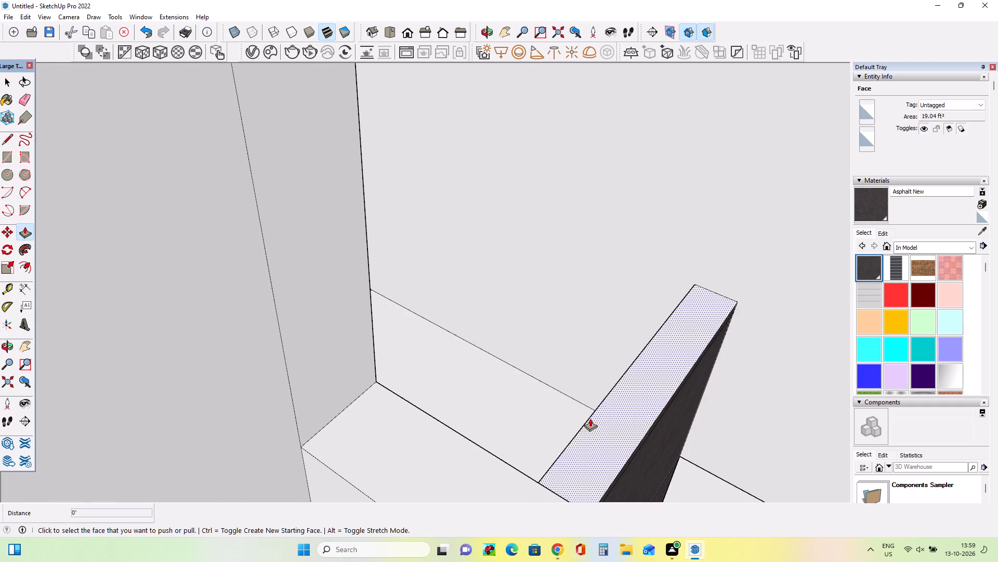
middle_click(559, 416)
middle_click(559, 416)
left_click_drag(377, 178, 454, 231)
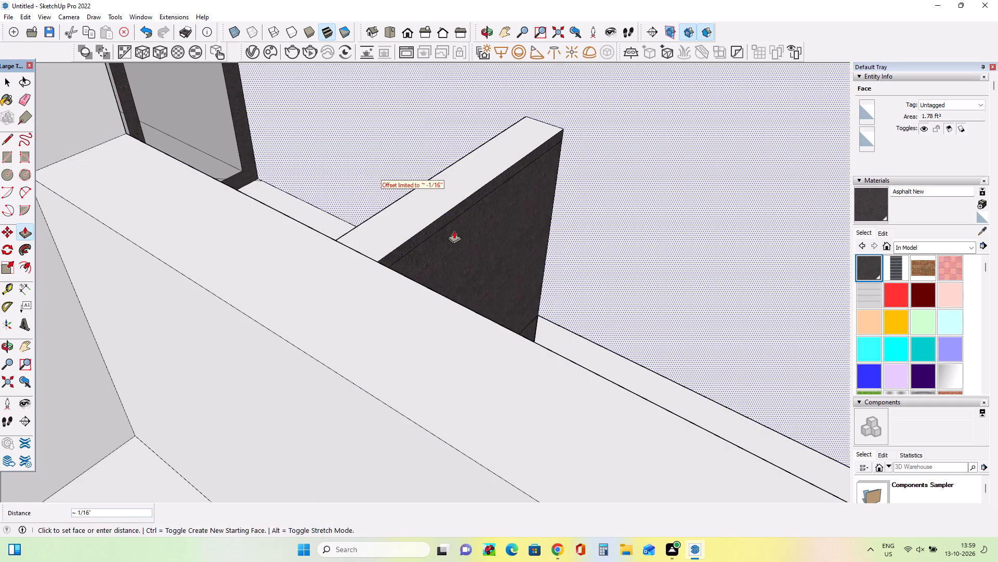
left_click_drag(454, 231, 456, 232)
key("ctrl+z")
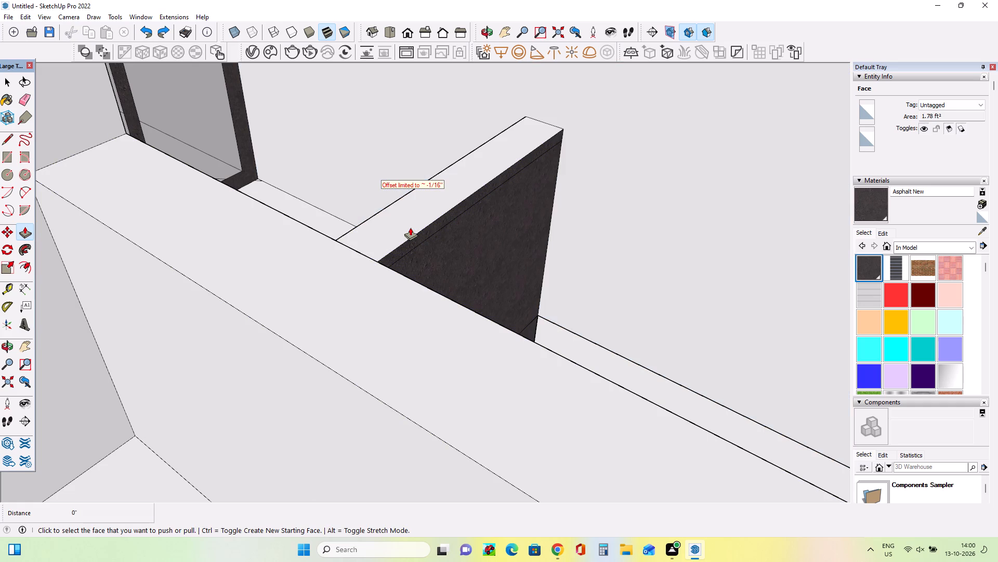
Thin the parapet by Push/Pulling its inner face about 5 9/16" outward, then give the remaining panel a 5/16" thickness.
scroll(384, 195, "up", 5)
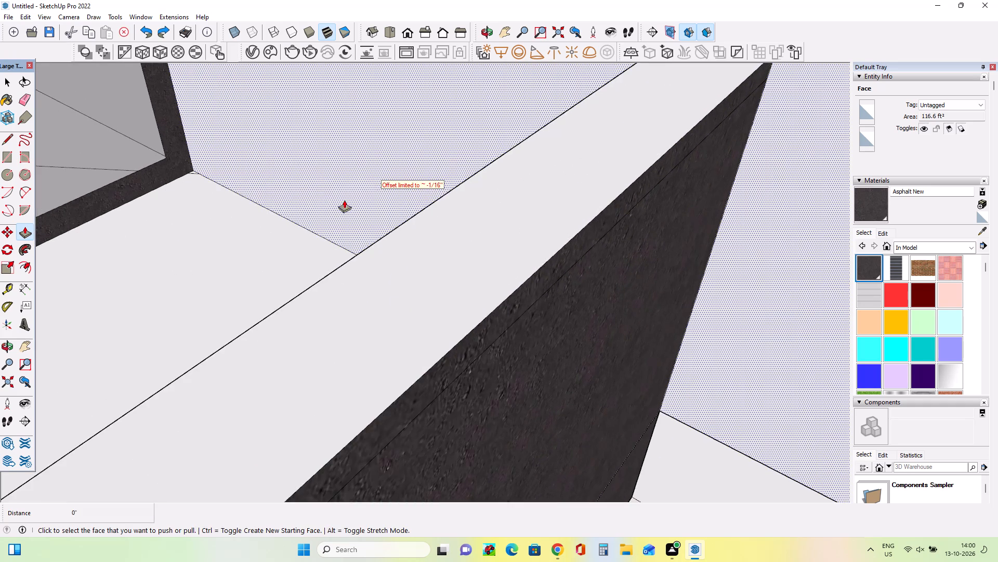
middle_click_drag(355, 209, 397, 242)
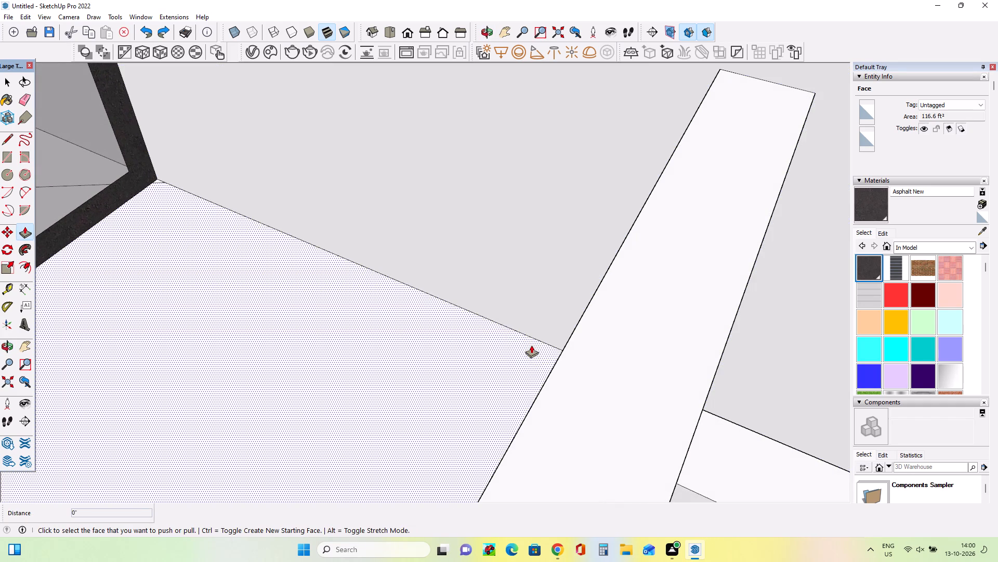
middle_click_drag(534, 362, 586, 387)
left_click(672, 396)
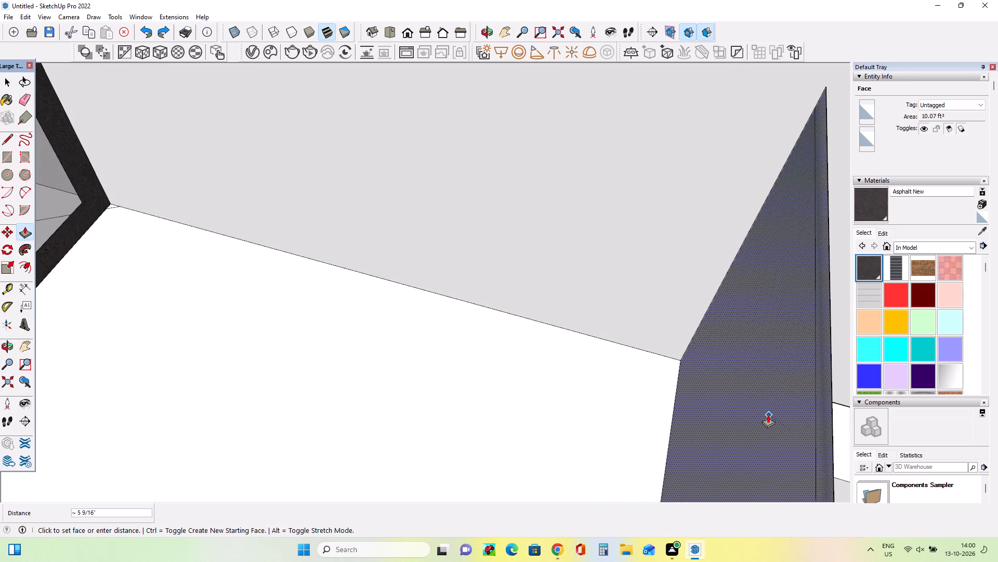
left_click(758, 414)
left_click(783, 417)
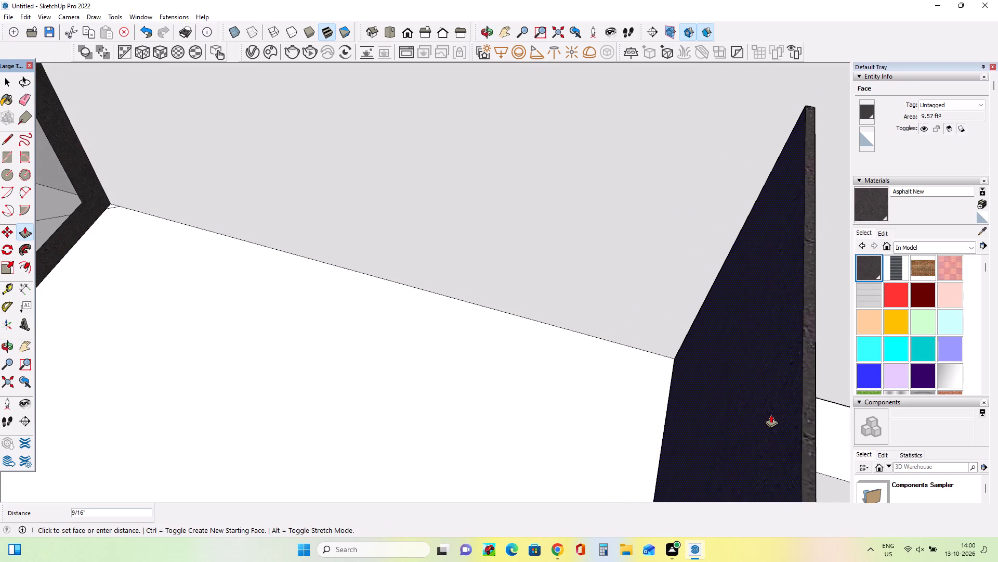
left_click(777, 418)
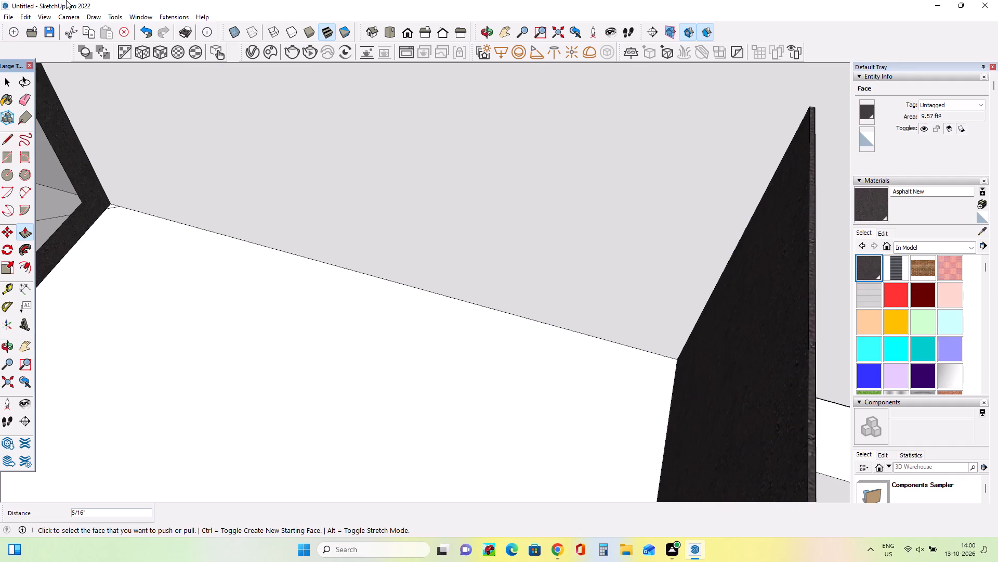
Paint the side bay's thin railing panel with the in-model Translucent Glass Gray material on its accessible faces.
scroll(928, 322, "down", 8)
scroll(903, 320, "up", 3)
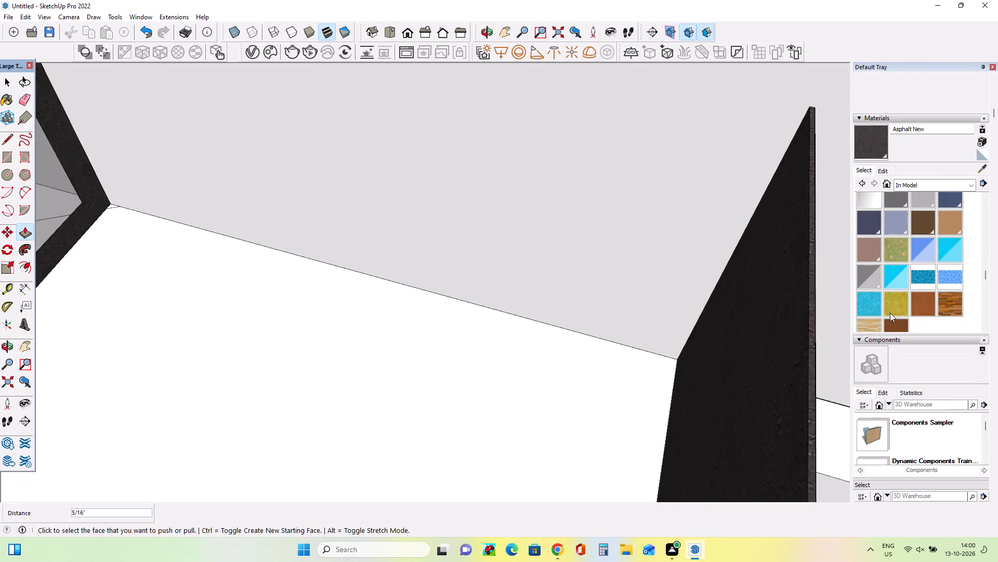
left_click(867, 276)
left_click(767, 347)
middle_click_drag(725, 343, 562, 251)
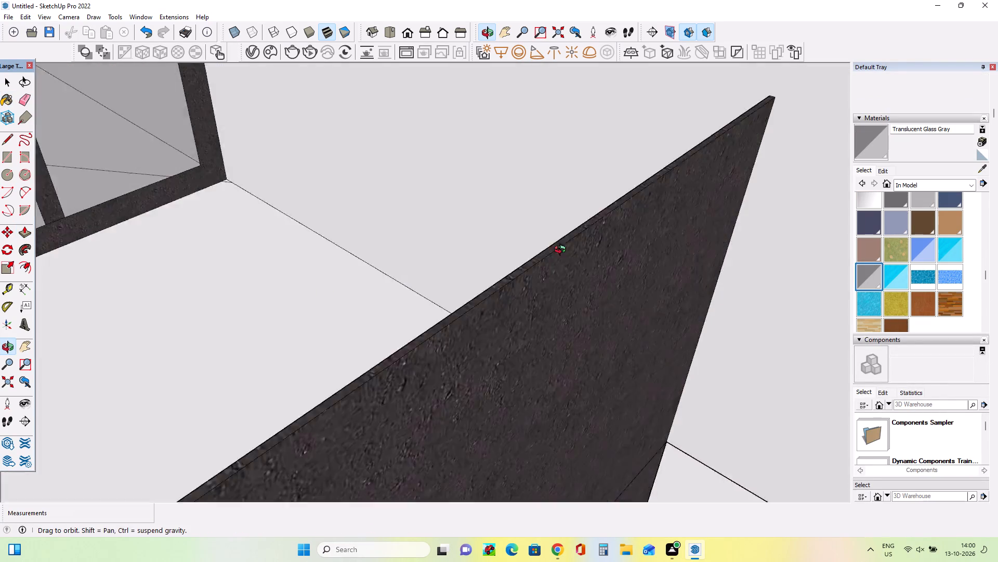
middle_click_drag(562, 251, 498, 218)
left_click(492, 242)
scroll(551, 256, "down", 8)
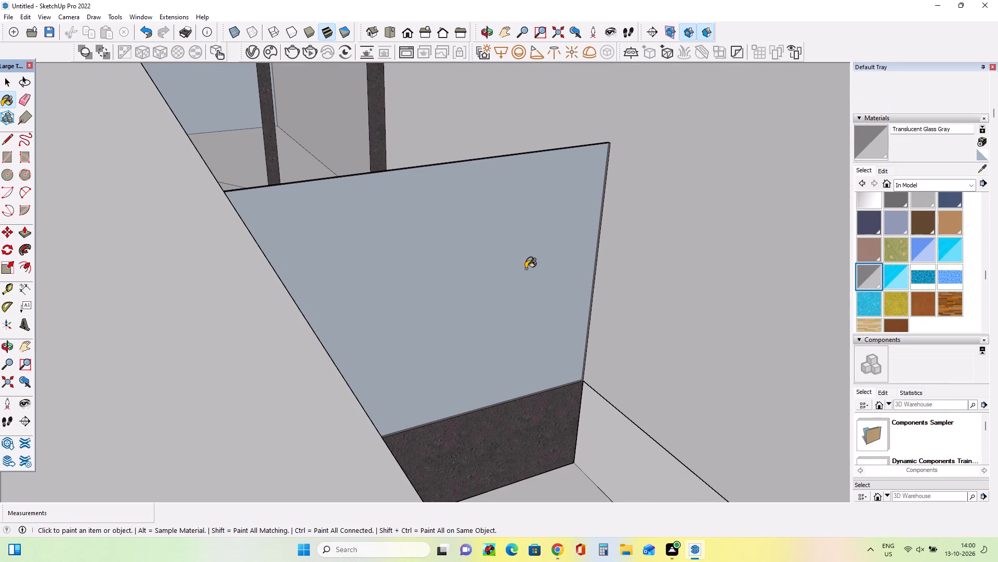
left_click(520, 269)
Apply Translucent Glass Gray to the railing panel's inner face, working from behind the panel.
middle_click_drag(445, 342, 284, 351)
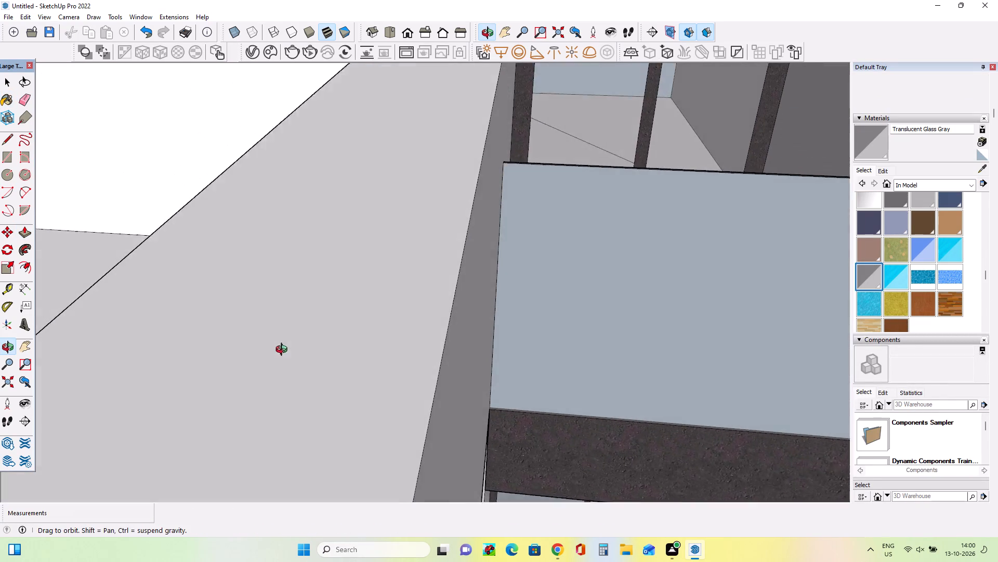
middle_click_drag(284, 351, 282, 348)
middle_click_drag(521, 329, 529, 351)
scroll(482, 332, "down", 8)
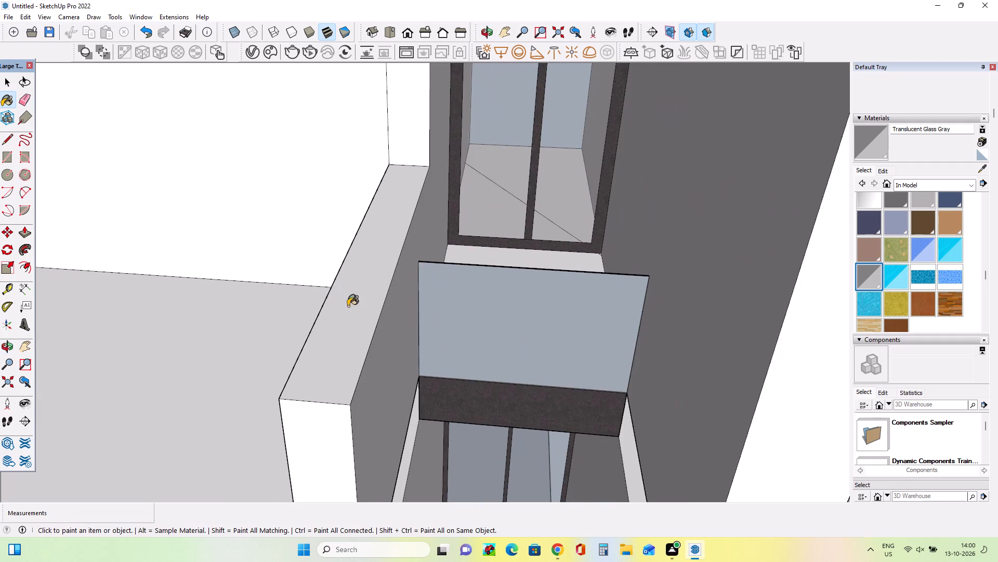
middle_click_drag(488, 318, 544, 372)
scroll(508, 277, "up", 7)
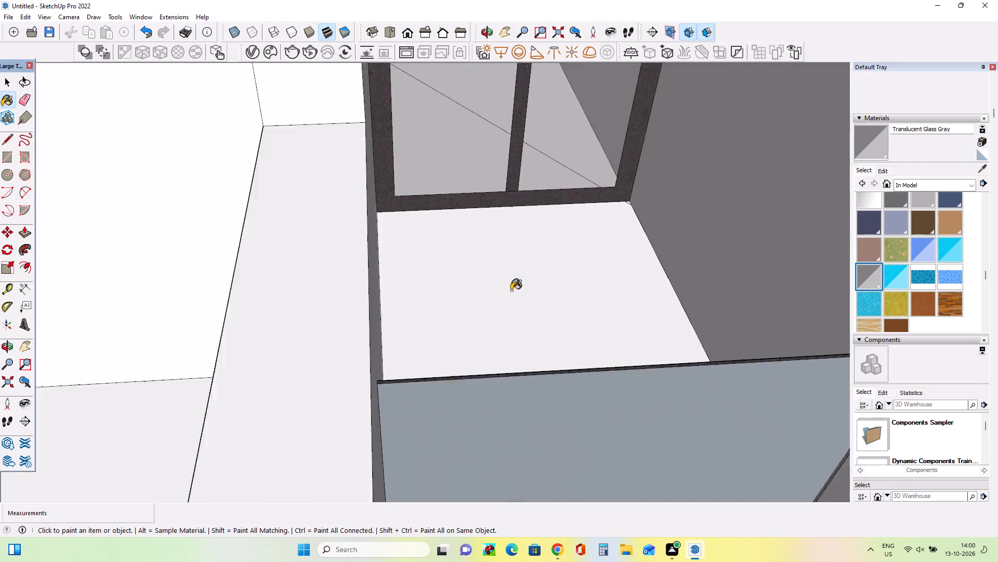
scroll(511, 290, "up", 1)
scroll(511, 290, "down", 1)
scroll(511, 290, "up", 1)
middle_click_drag(510, 315, 664, 386)
left_click(18, 348)
left_click_drag(345, 253, 91, 152)
middle_click_drag(663, 414, 737, 461)
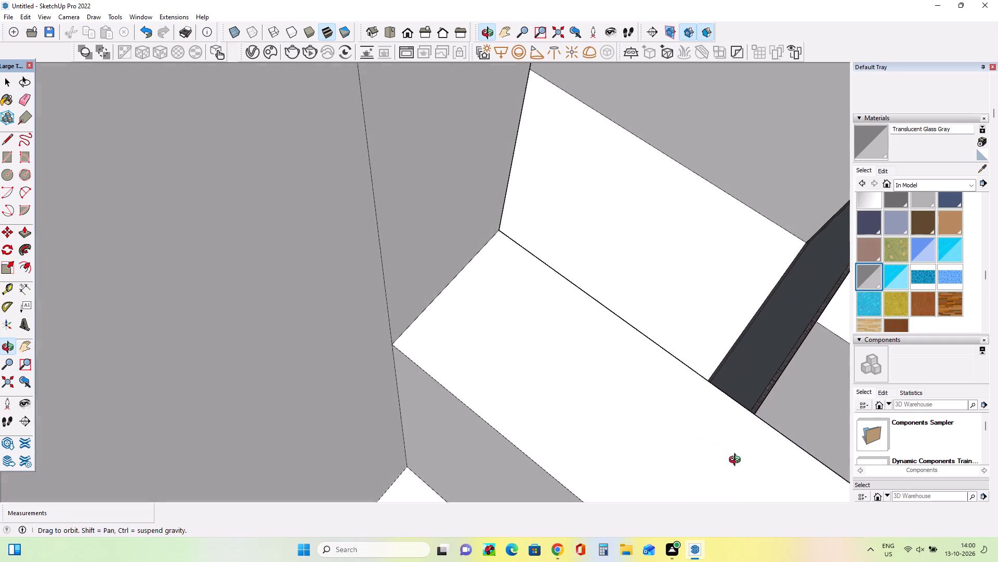
middle_click_drag(737, 461, 740, 463)
left_click(863, 272)
left_click(791, 290)
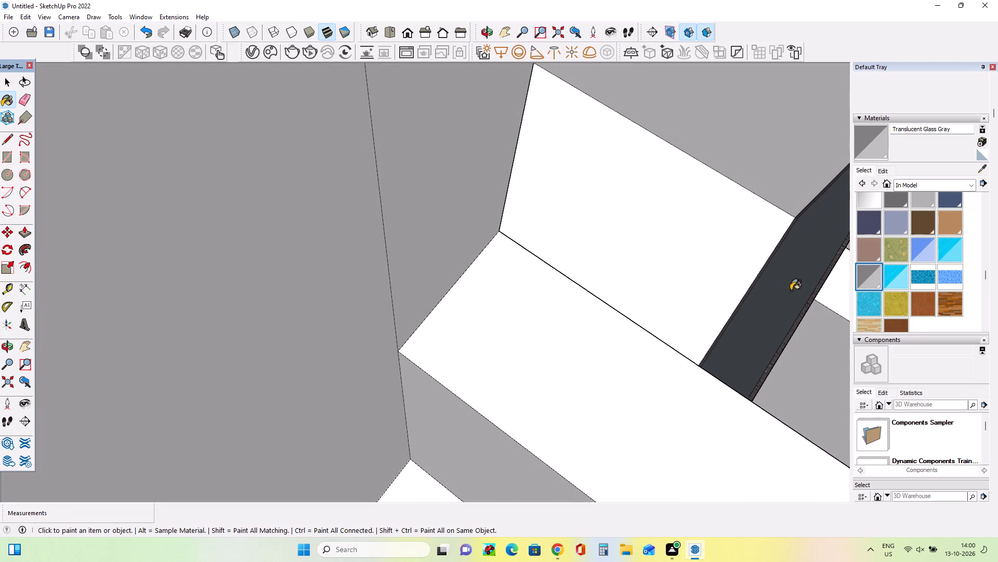
left_click(788, 290)
left_click(782, 292)
Delete the face on the inner side of the side bay's glass railing panel.
left_click(8, 82)
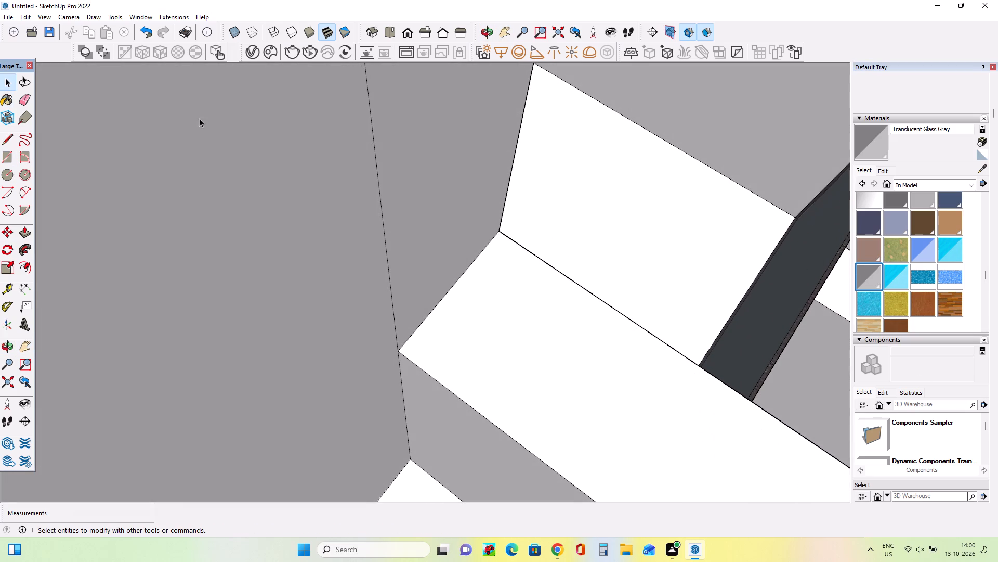
left_click(771, 318)
key("Delete")
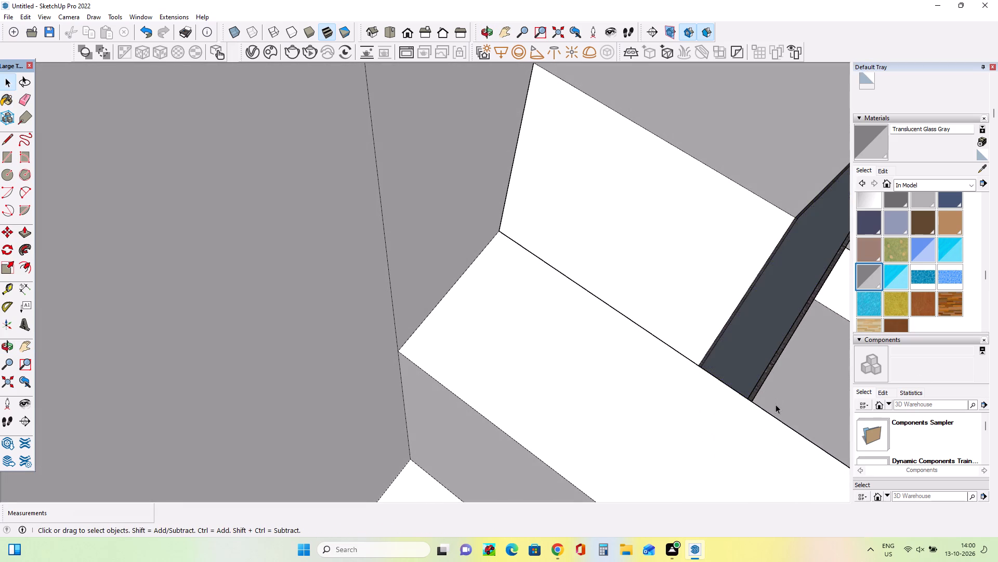
Examine the new glass railing and the storeys above and below it from the front and from above.
middle_click_drag(715, 368, 445, 235)
scroll(445, 235, "down", 4)
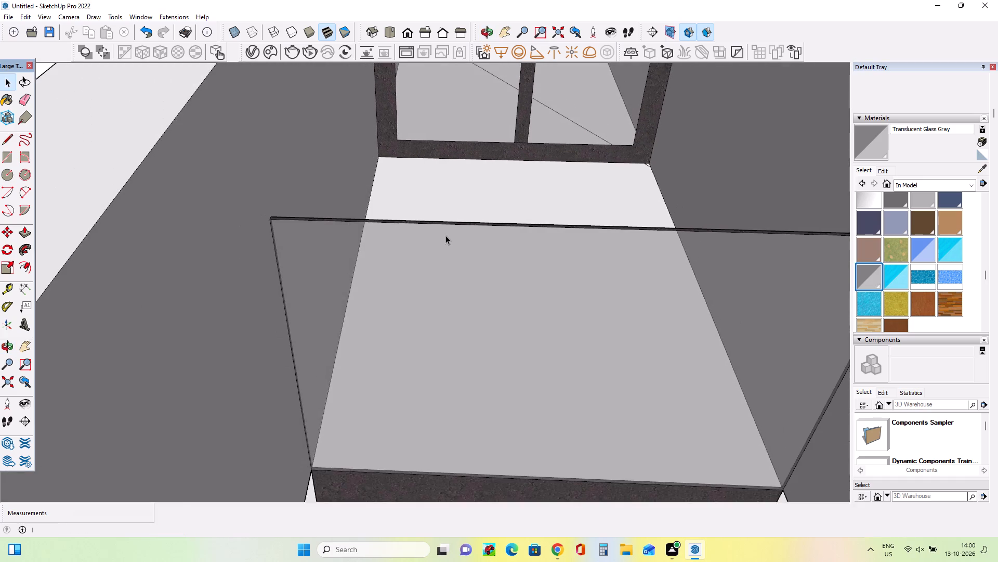
scroll(445, 235, "down", 20)
scroll(445, 235, "down", 4)
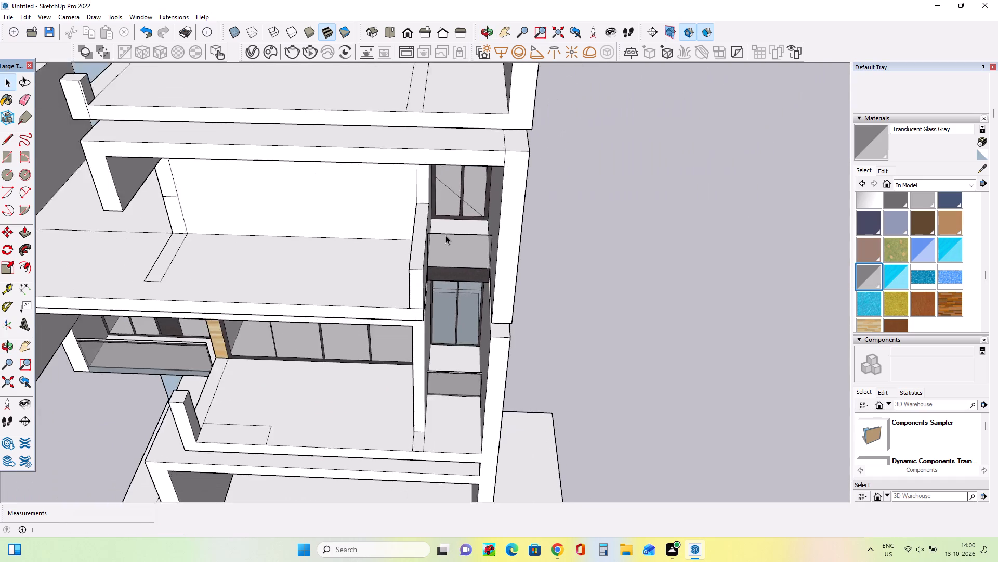
middle_click_drag(514, 363, 514, 338)
middle_click_drag(514, 318, 514, 313)
middle_click_drag(514, 313, 532, 227)
scroll(458, 312, "up", 2)
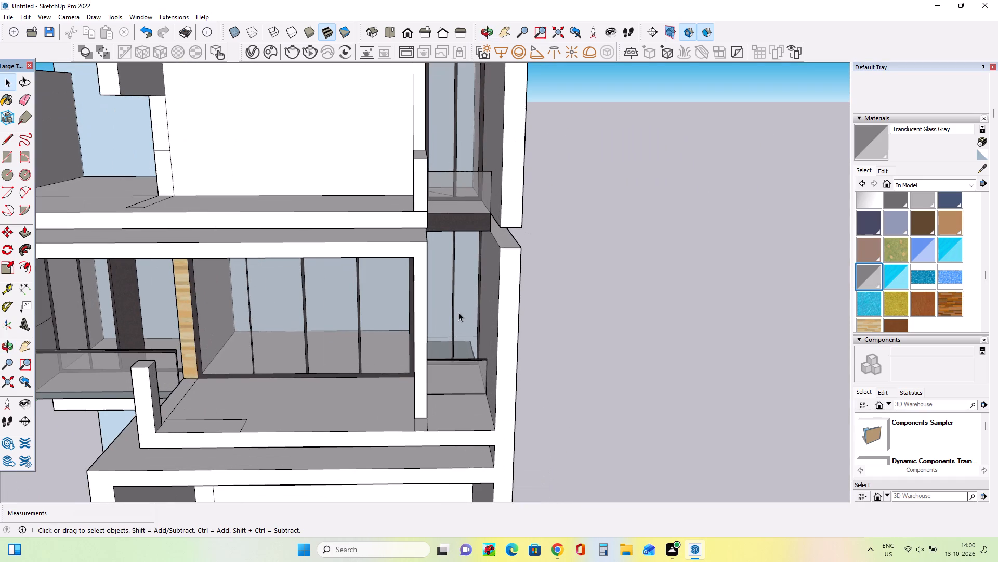
middle_click_drag(464, 324, 503, 324)
scroll(503, 323, "down", 5)
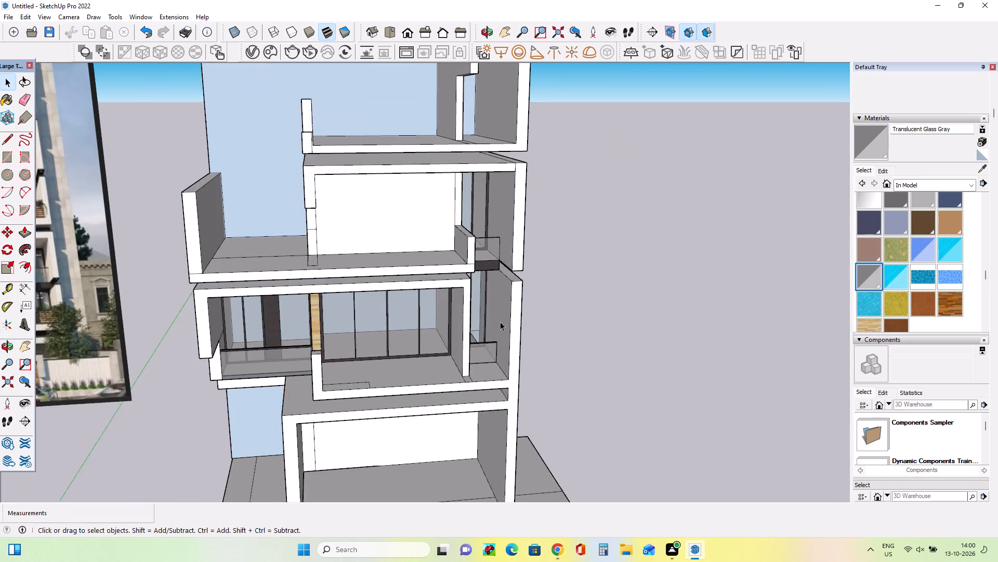
scroll(500, 322, "down", 5)
middle_click_drag(469, 366, 452, 314)
scroll(412, 270, "up", 5)
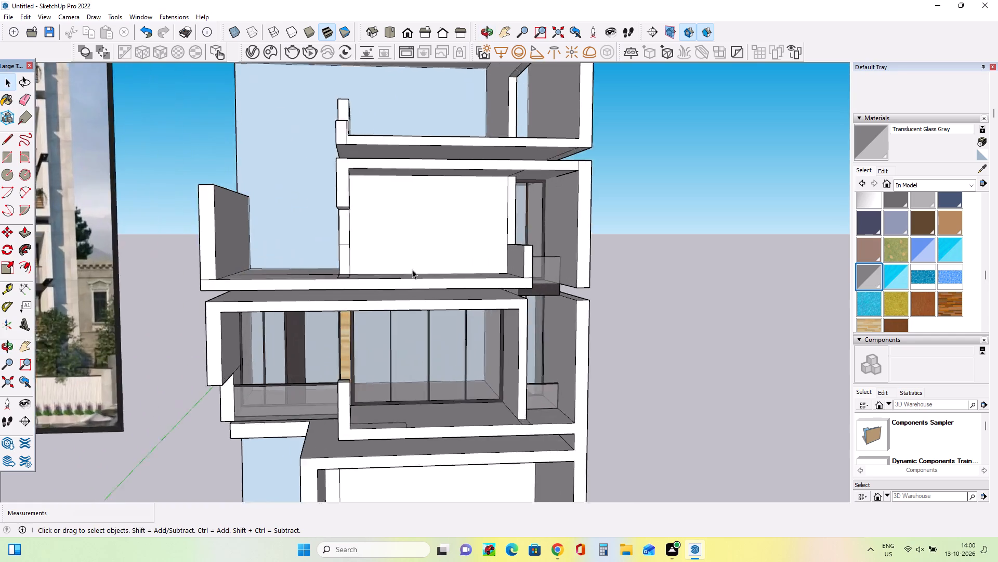
scroll(412, 270, "up", 2)
middle_click(353, 398)
middle_click_drag(348, 398, 307, 398)
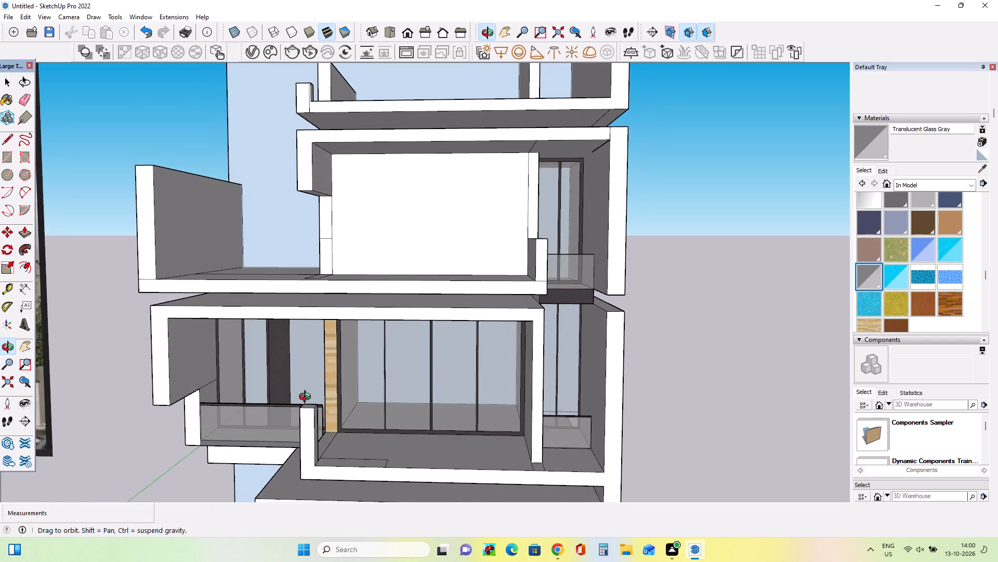
middle_click_drag(307, 398, 307, 401)
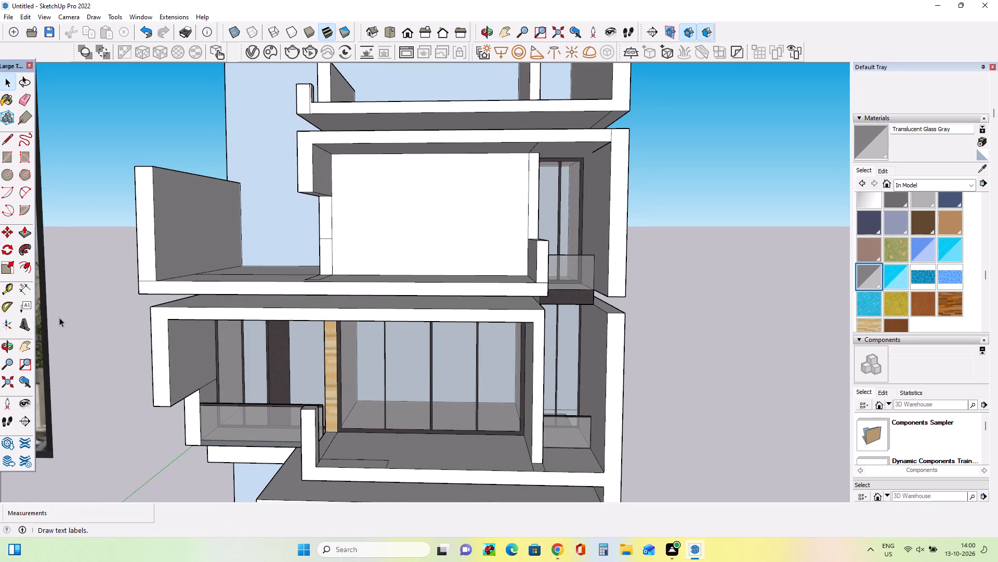
middle_click_drag(159, 470, 159, 445)
scroll(439, 432, "up", 3)
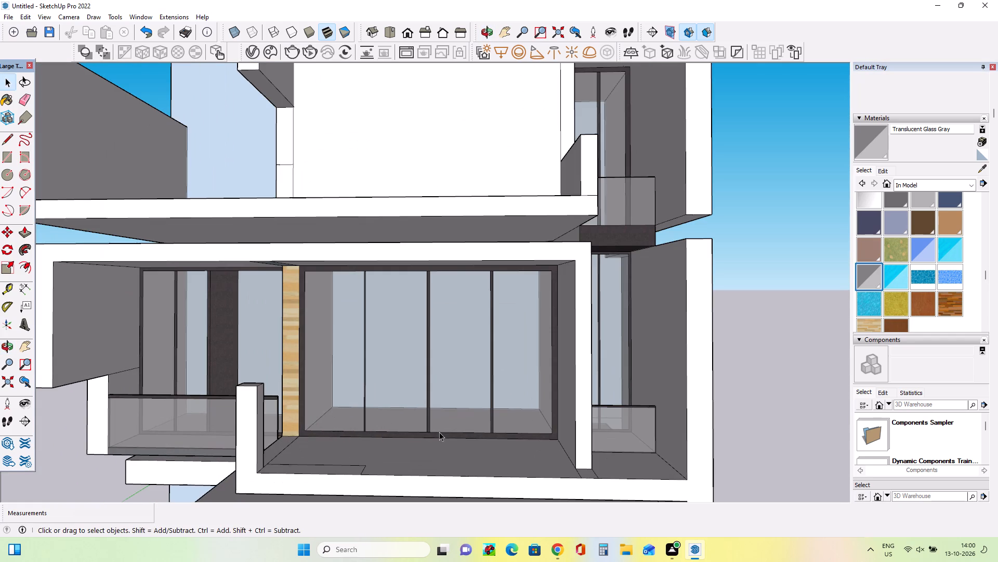
middle_click_drag(153, 392, 162, 420)
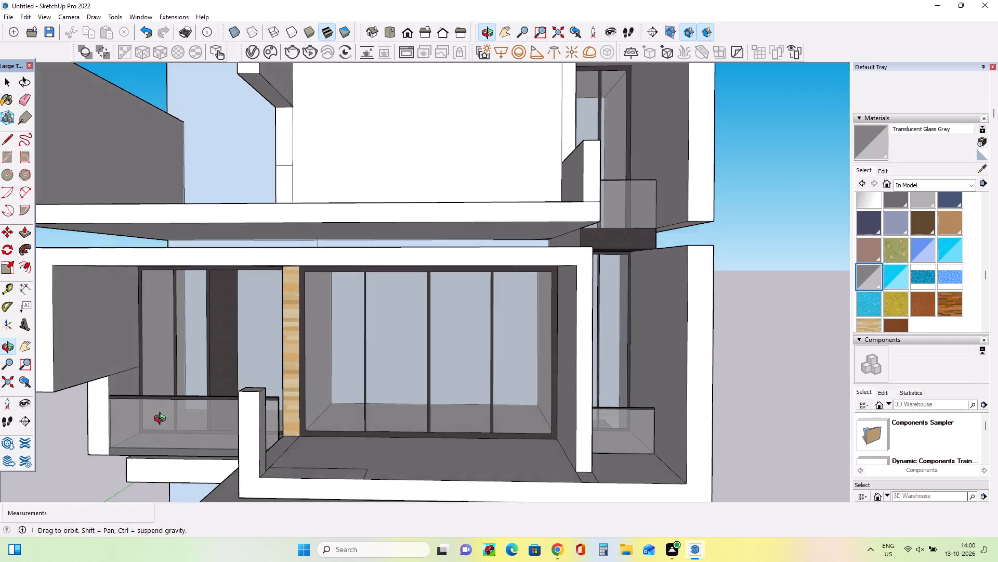
middle_click_drag(162, 420, 170, 451)
scroll(171, 415, "down", 3)
middle_click_drag(46, 317, 61, 351)
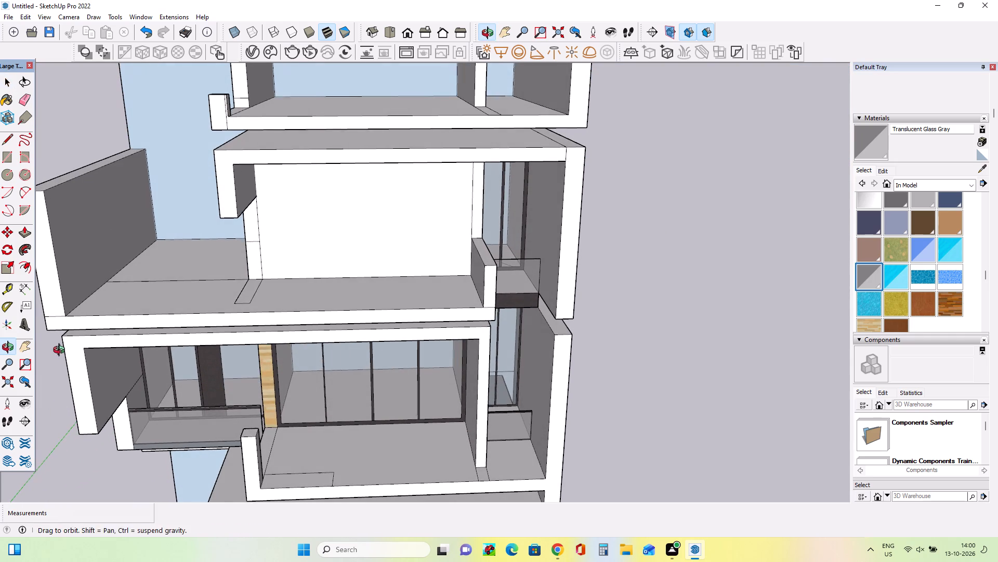
middle_click_drag(61, 351, 62, 351)
Offset the outline of the large blank wall face on the storey above the glazed one inward by about 3 9/16".
left_click(27, 265)
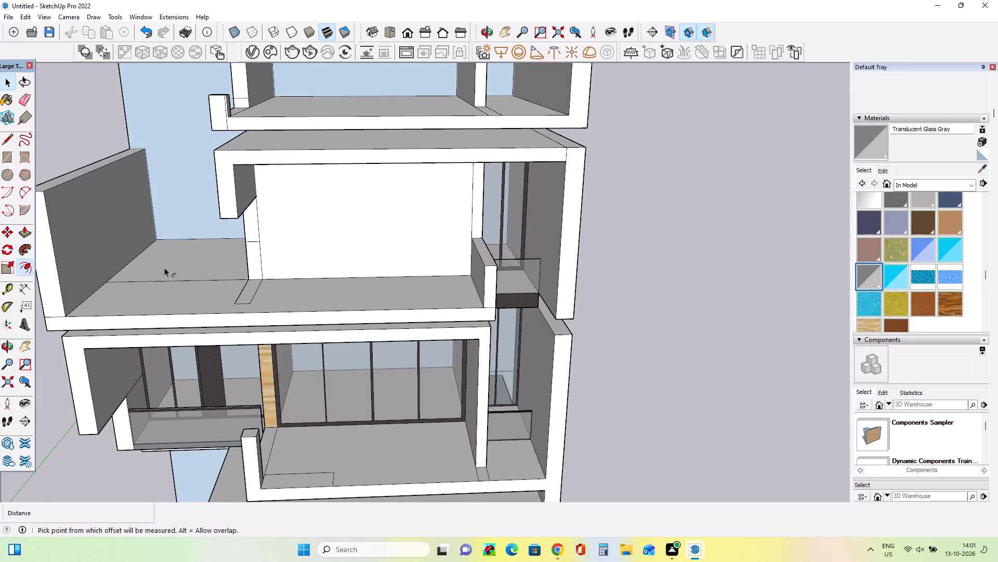
left_click(388, 236)
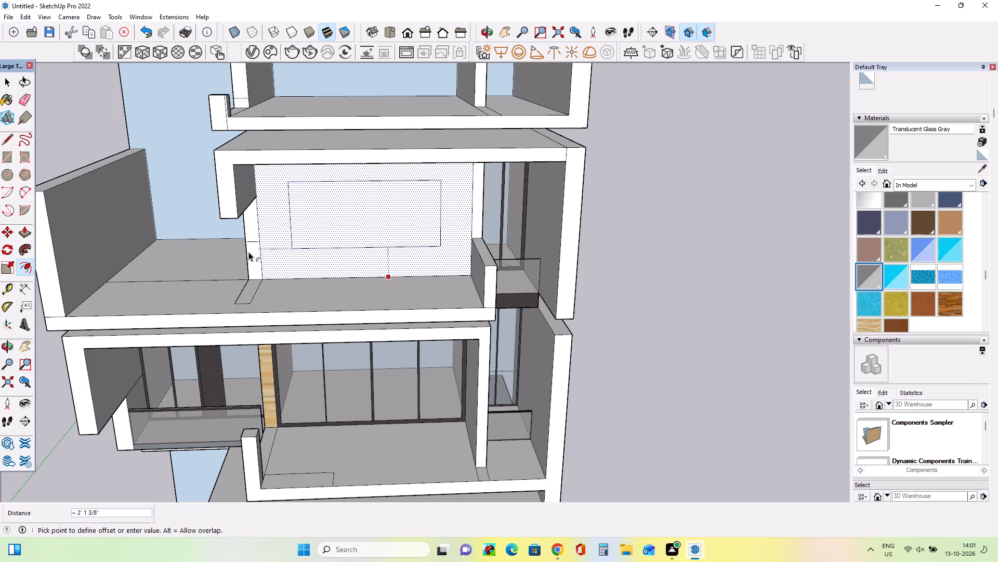
left_click(173, 277)
Paint the wall face inside the offset border with Translucent Glass Gray.
scroll(297, 274, "up", 4)
middle_click_drag(331, 279, 331, 271)
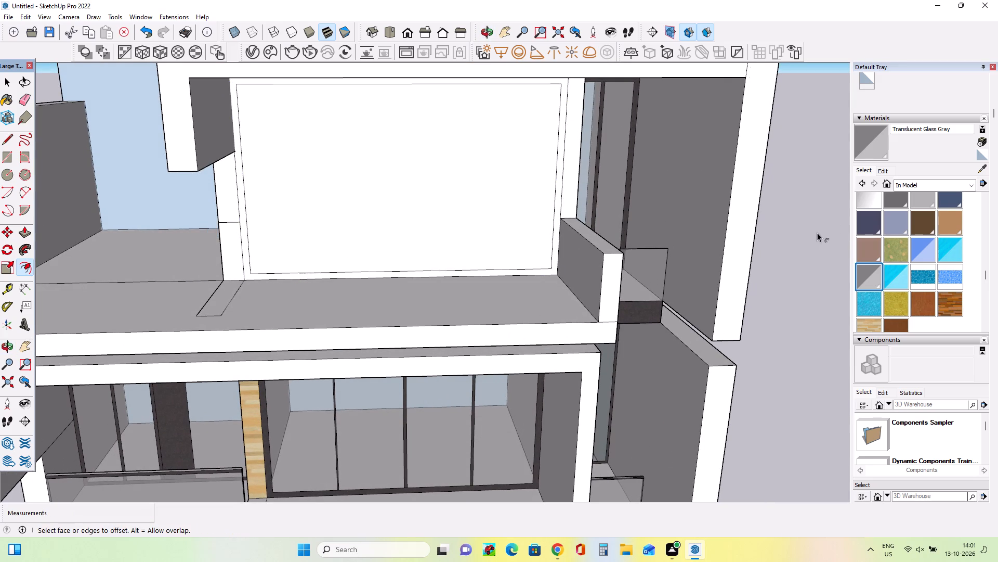
left_click_drag(870, 277, 861, 277)
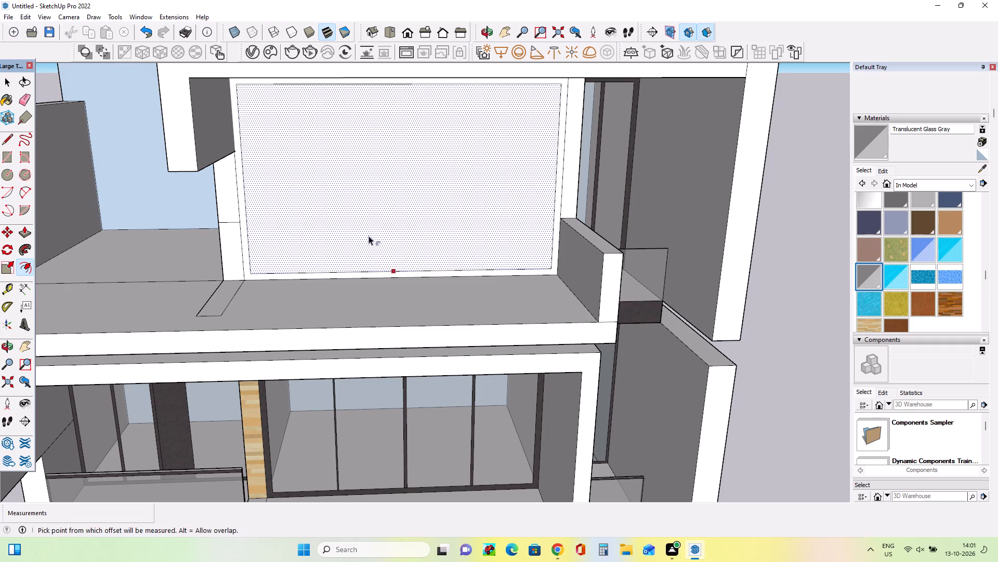
left_click(394, 219)
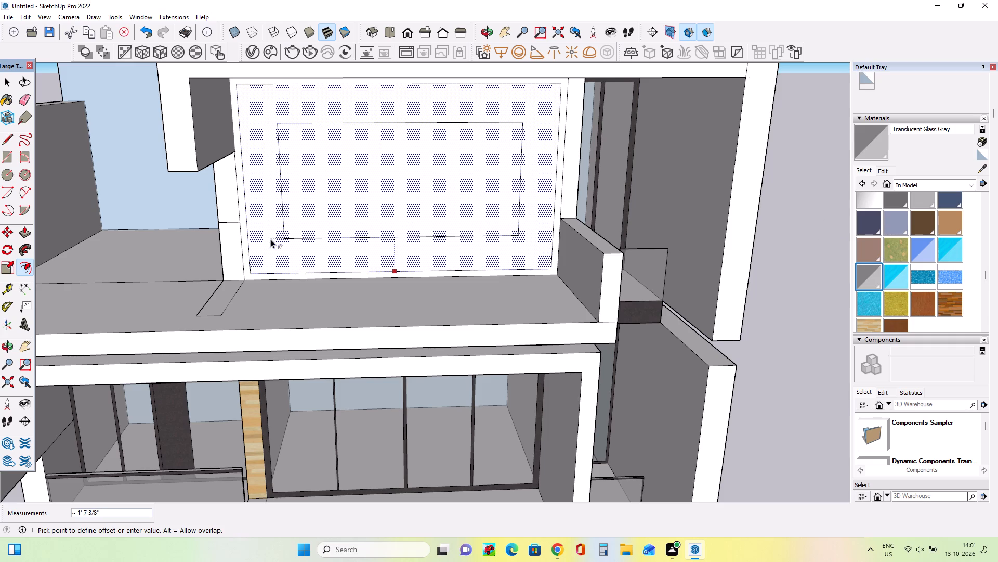
key("Escape")
left_click(869, 276)
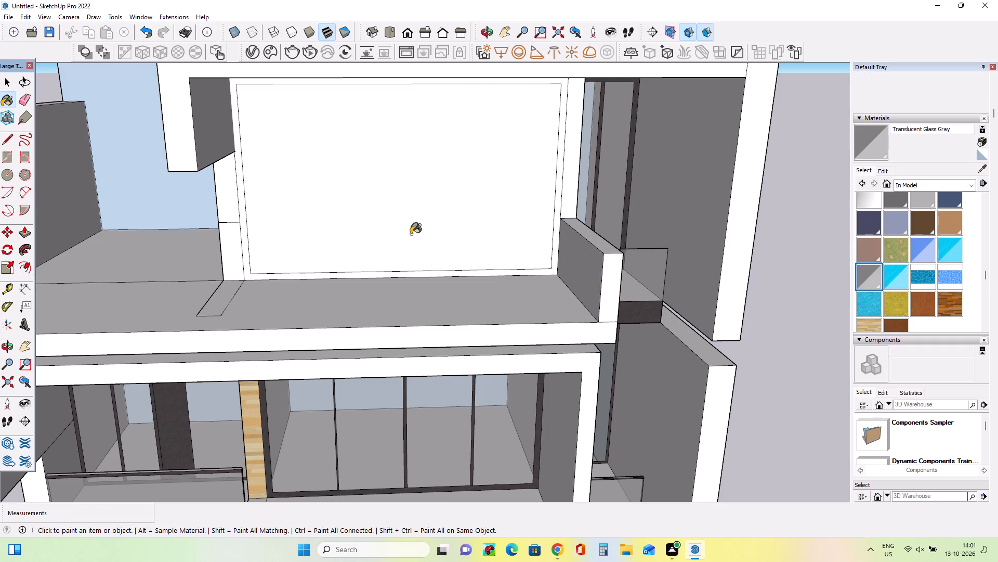
left_click(407, 228)
middle_click(453, 240)
middle_click(454, 233)
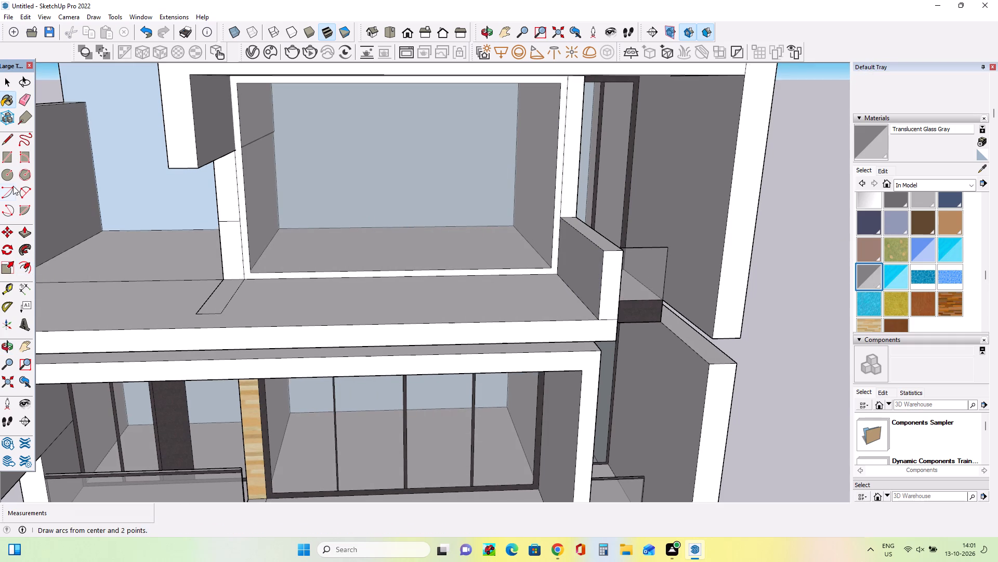
Draw a full-height mullion rectangle about 9/16" wide and 8' 4 15/16" tall near the middle of the new glass.
left_click(12, 160)
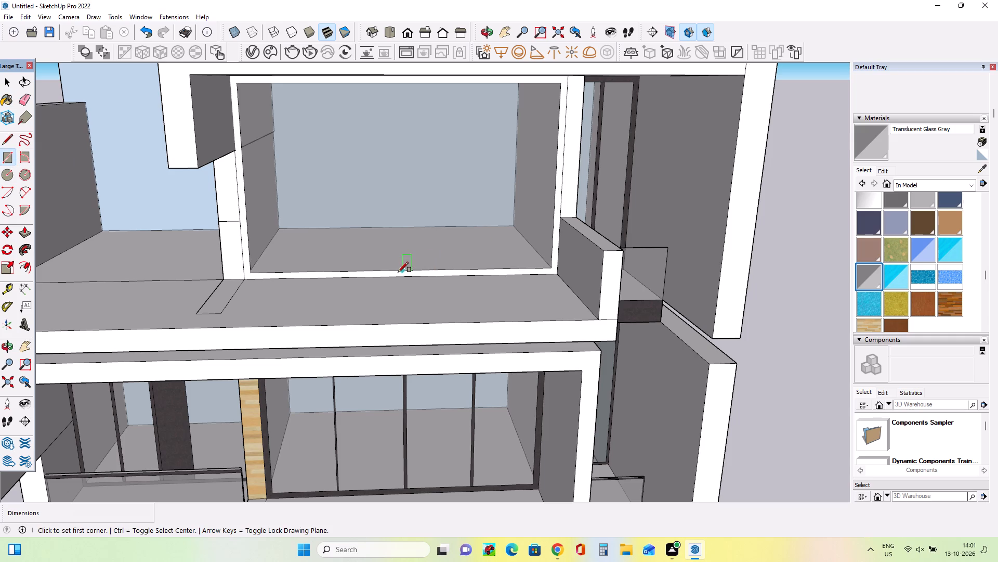
left_click(398, 272)
scroll(402, 232, "down", 3)
middle_click_drag(409, 152, 410, 120)
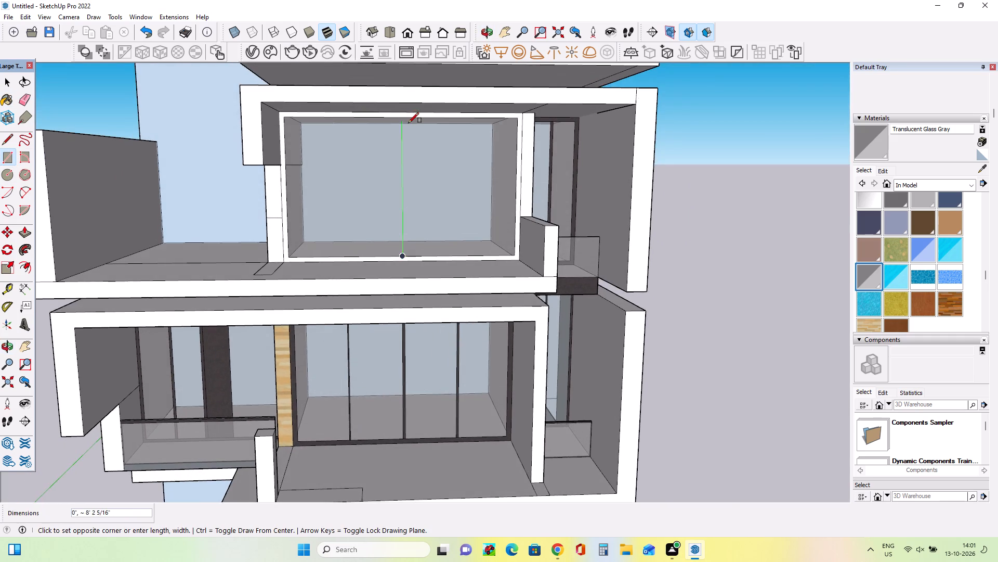
scroll(408, 123, "up", 14)
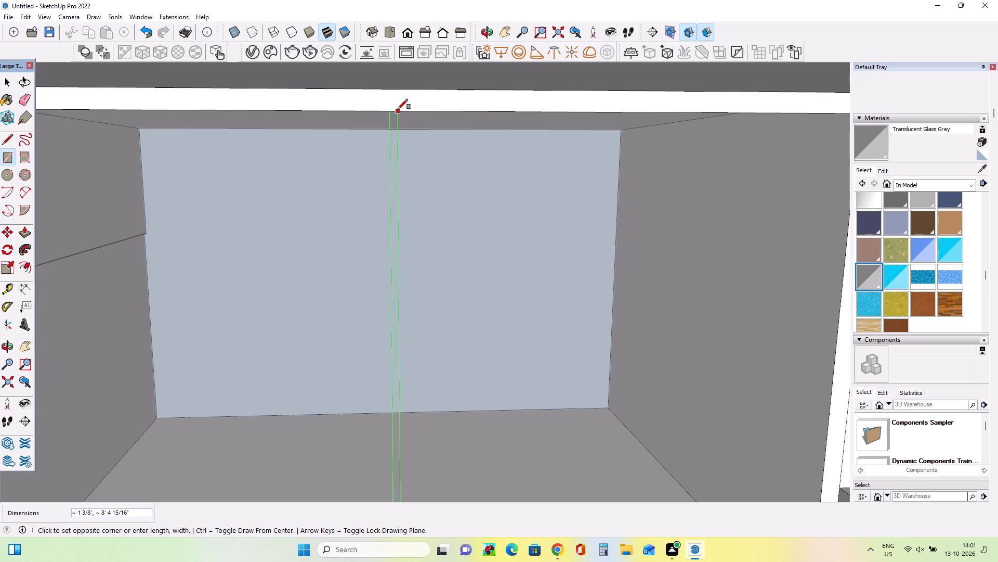
scroll(397, 109, "up", 8)
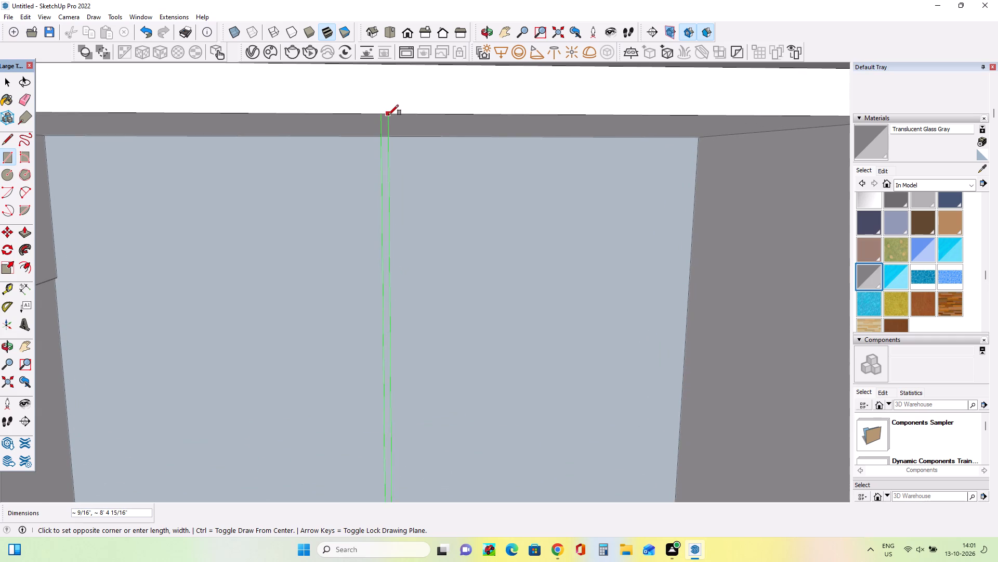
left_click(388, 115)
Draw a second full-height mullion rectangle about 7/16" wide and 8' 4 15/16" tall on the glass, left of the middle mullion.
scroll(447, 273, "down", 13)
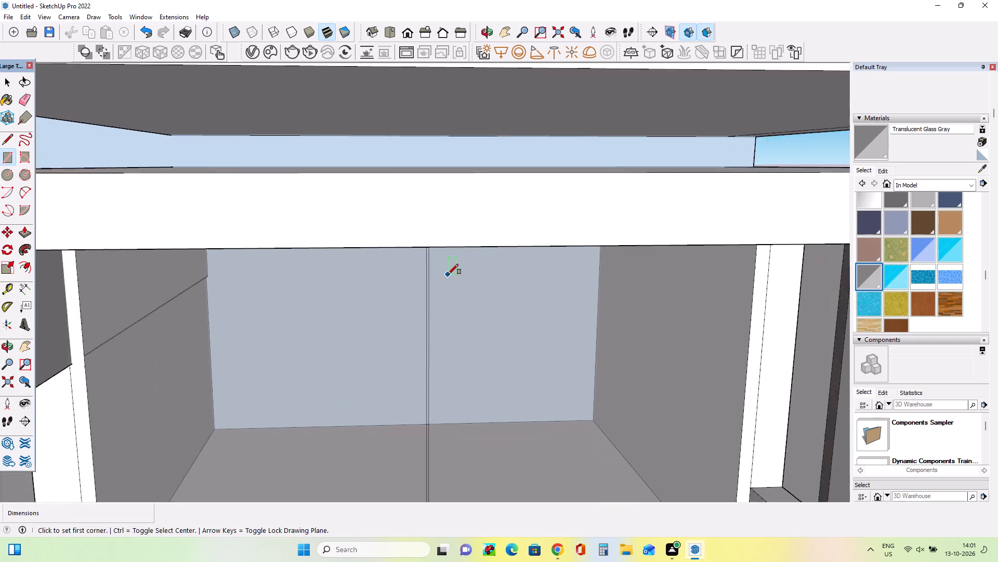
scroll(448, 274, "down", 8)
scroll(375, 449, "up", 9)
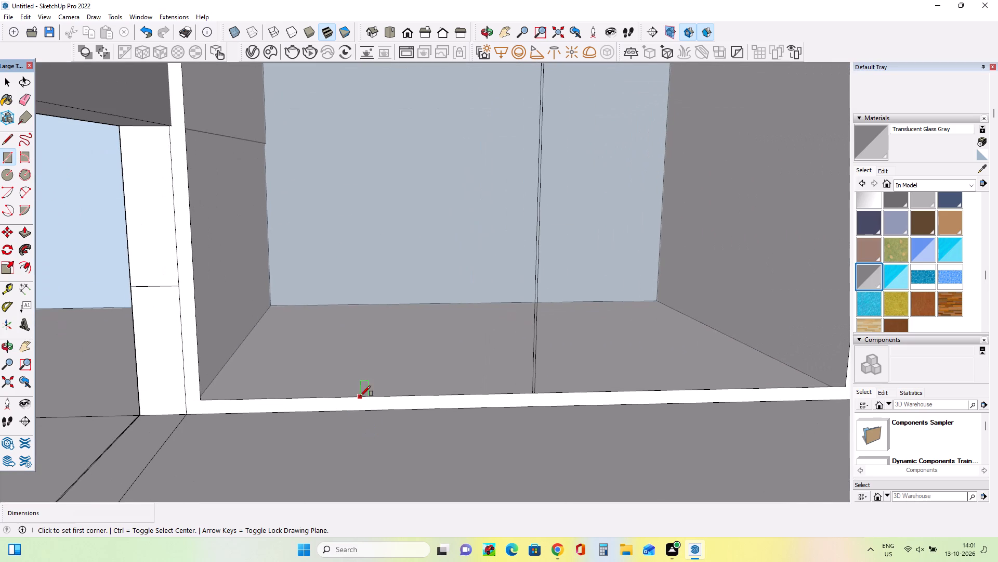
left_click(367, 395)
scroll(370, 216, "down", 9)
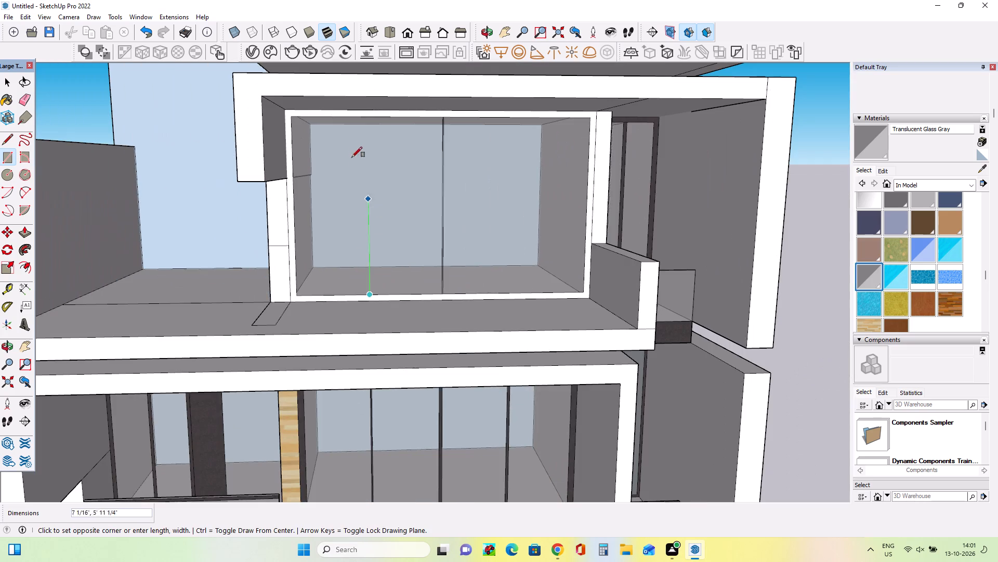
scroll(353, 118, "up", 8)
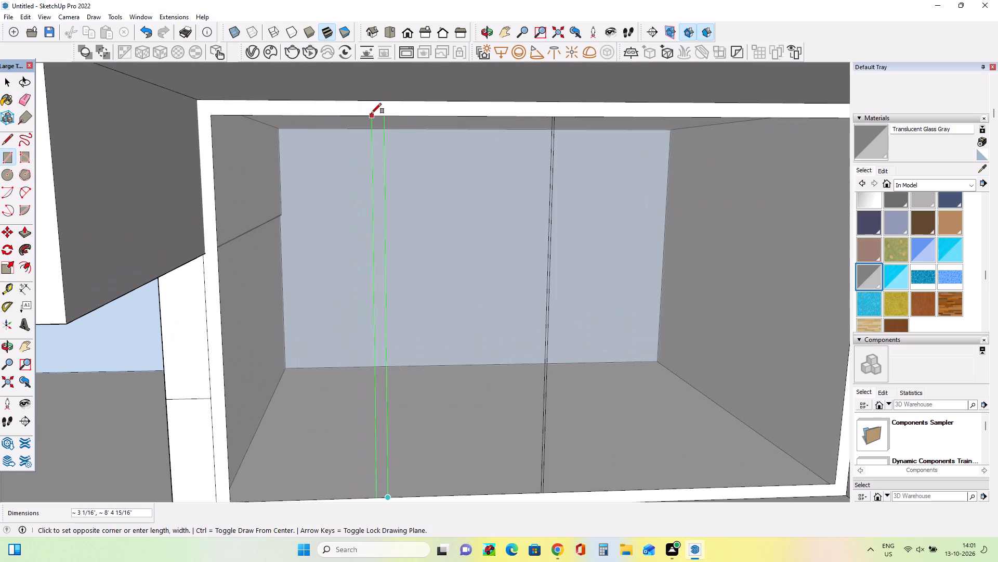
scroll(371, 113, "up", 7)
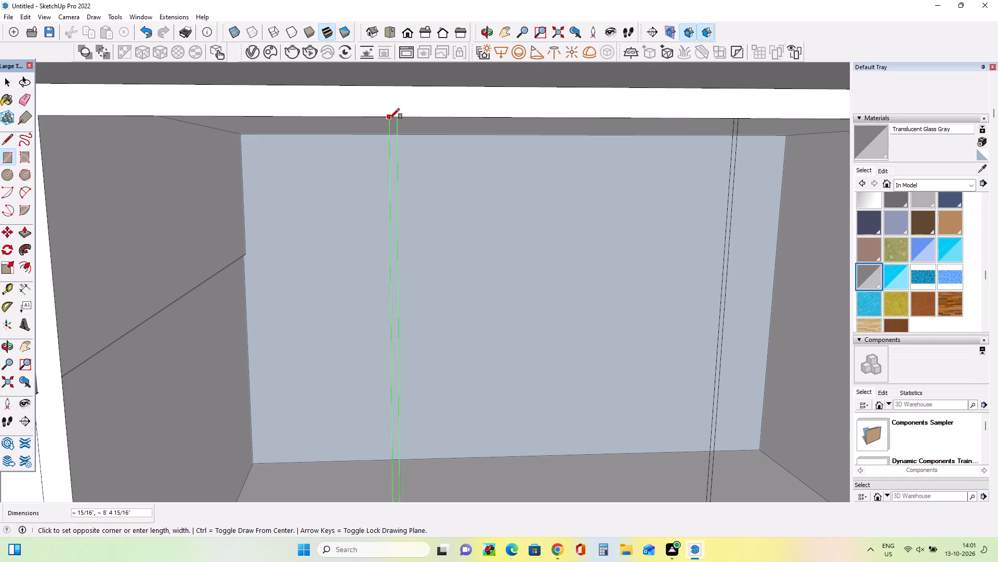
scroll(389, 119, "up", 8)
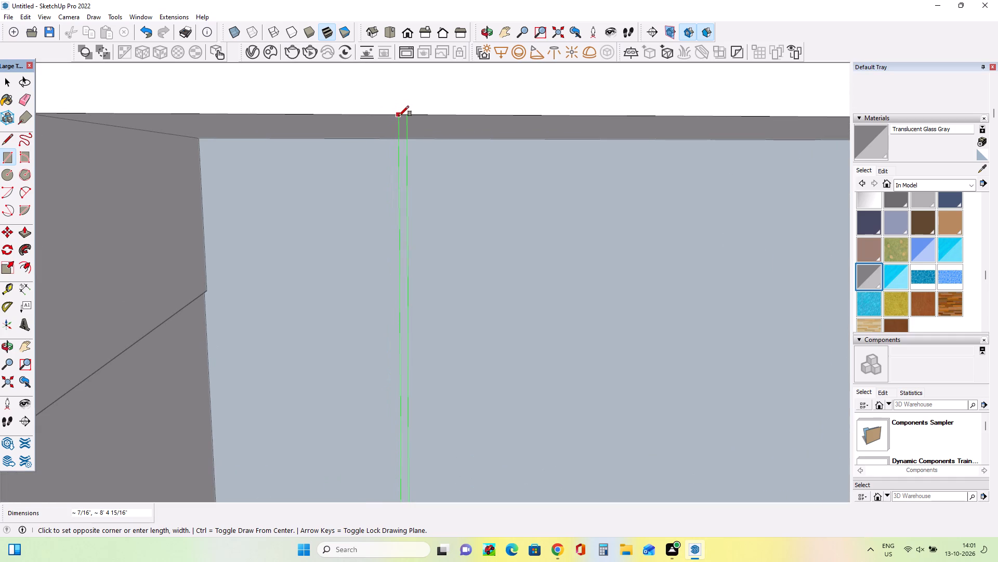
left_click(399, 116)
Draw a third full-height mullion rectangle about 1 1/16" wide and 8' 4 15/16" tall on the glass, right of the middle mullion.
scroll(295, 207, "down", 16)
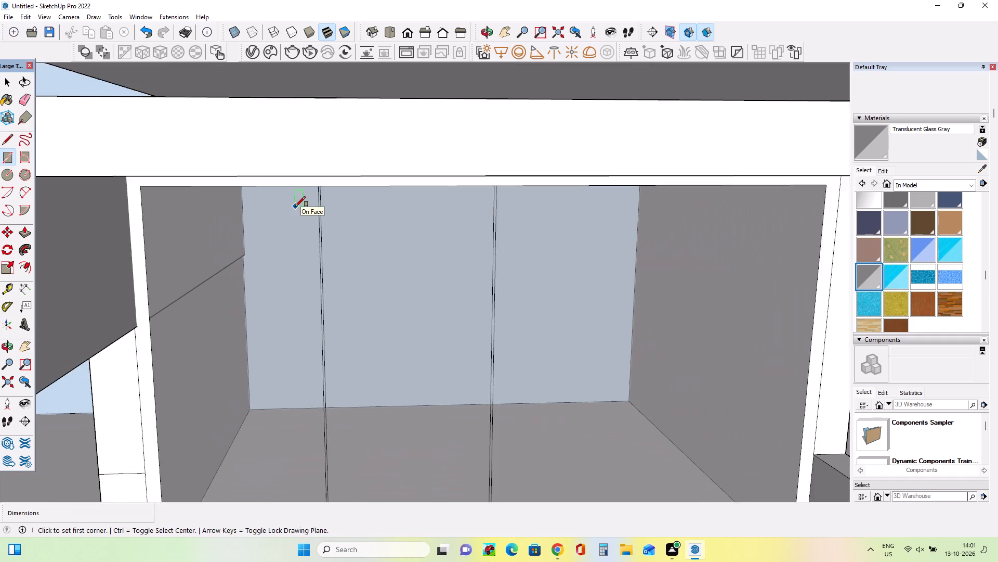
scroll(295, 207, "down", 8)
middle_click_drag(450, 373, 411, 351)
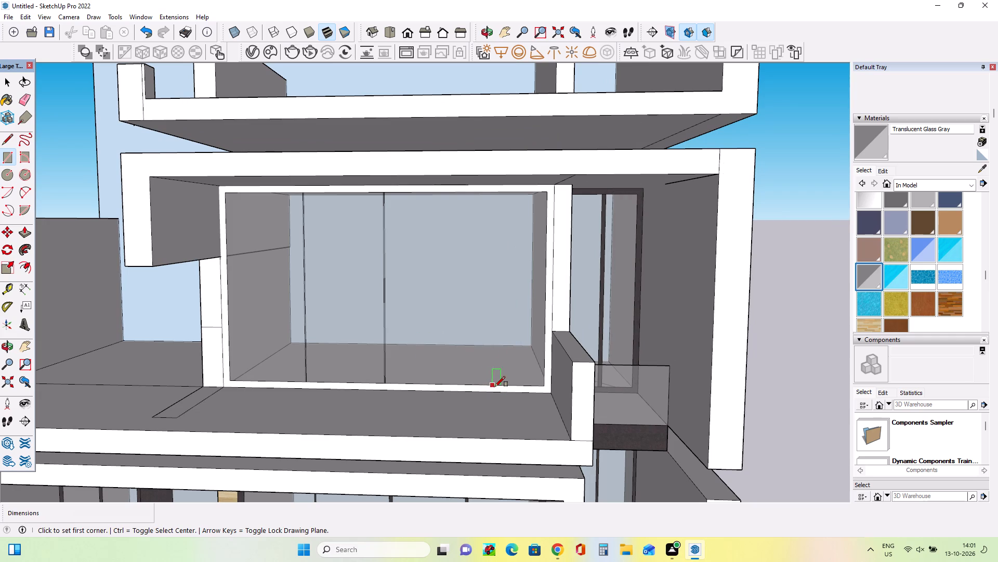
left_click(465, 387)
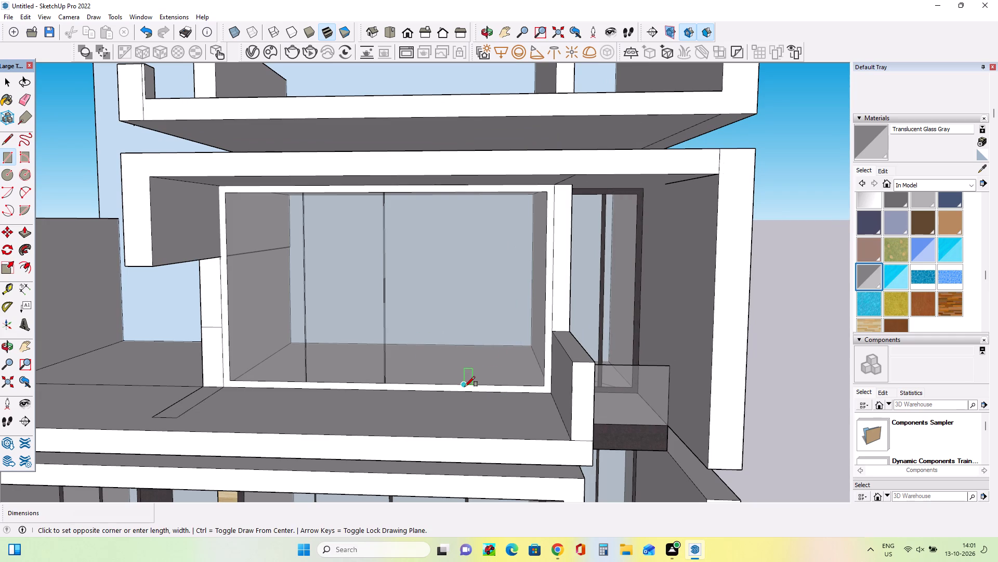
scroll(457, 260, "up", 10)
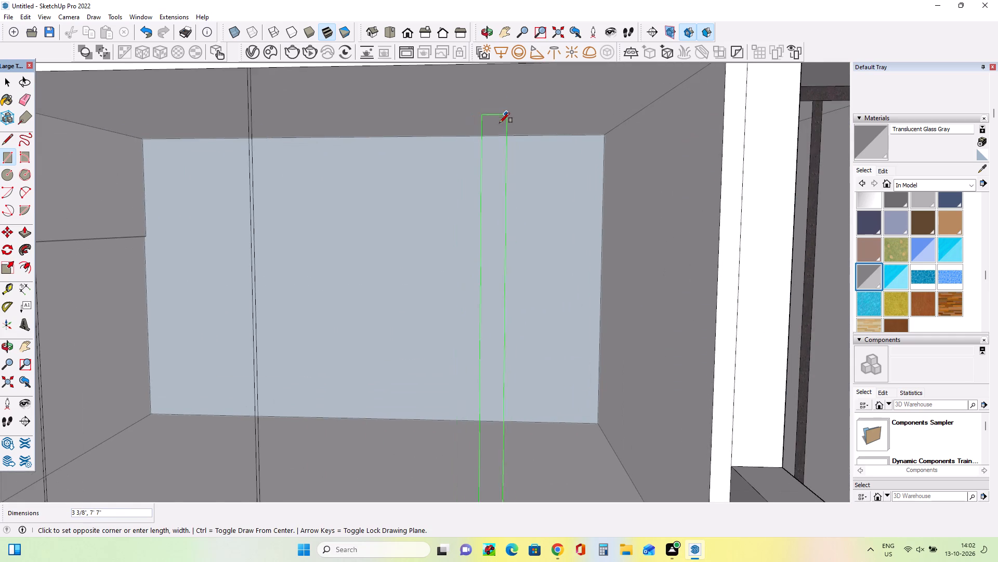
scroll(500, 123, "down", 6)
scroll(498, 92, "up", 6)
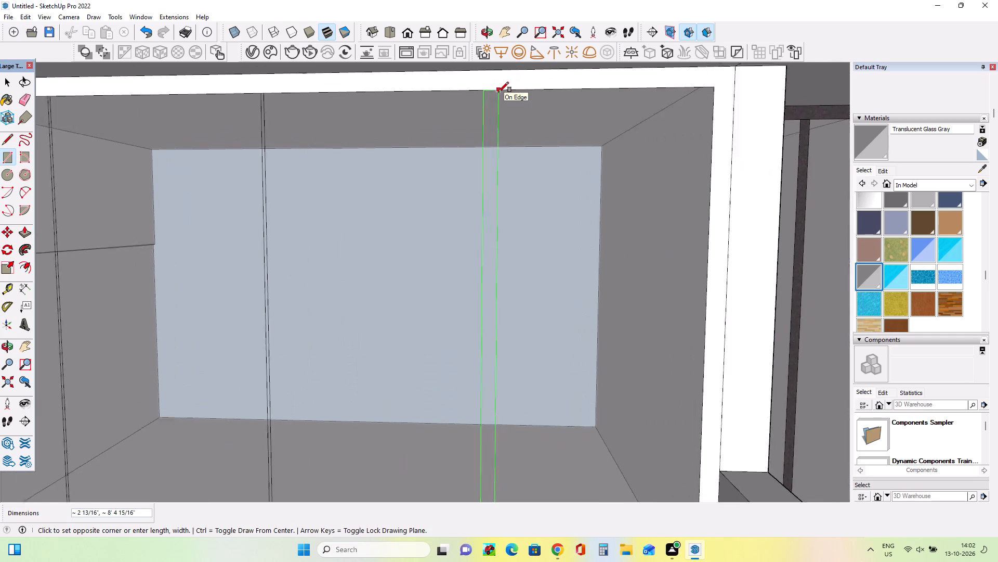
scroll(498, 92, "up", 1)
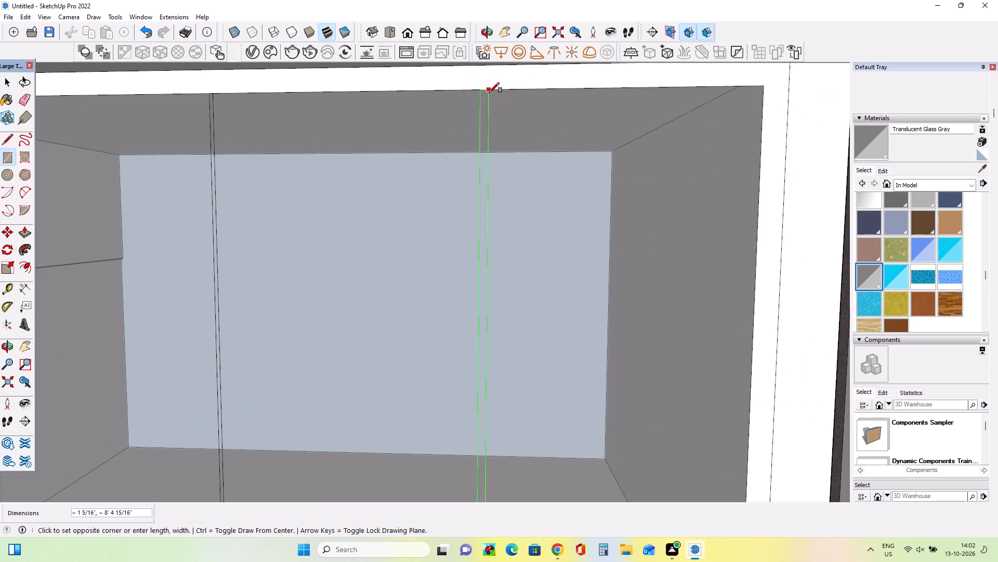
scroll(488, 92, "up", 4)
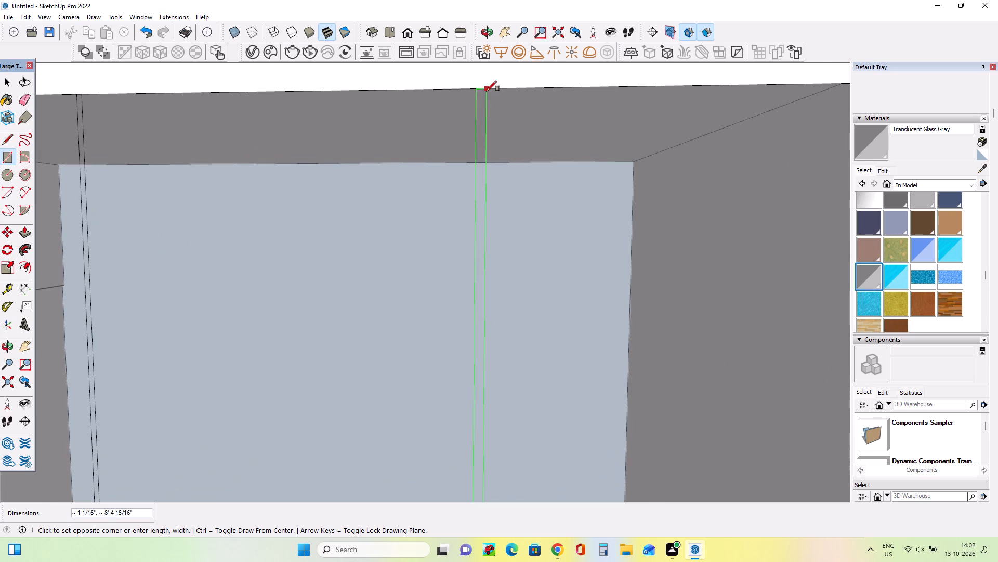
left_click(487, 91)
Paint the three new mullion strips on the glass with the Asphalt New material.
scroll(514, 159, "down", 19)
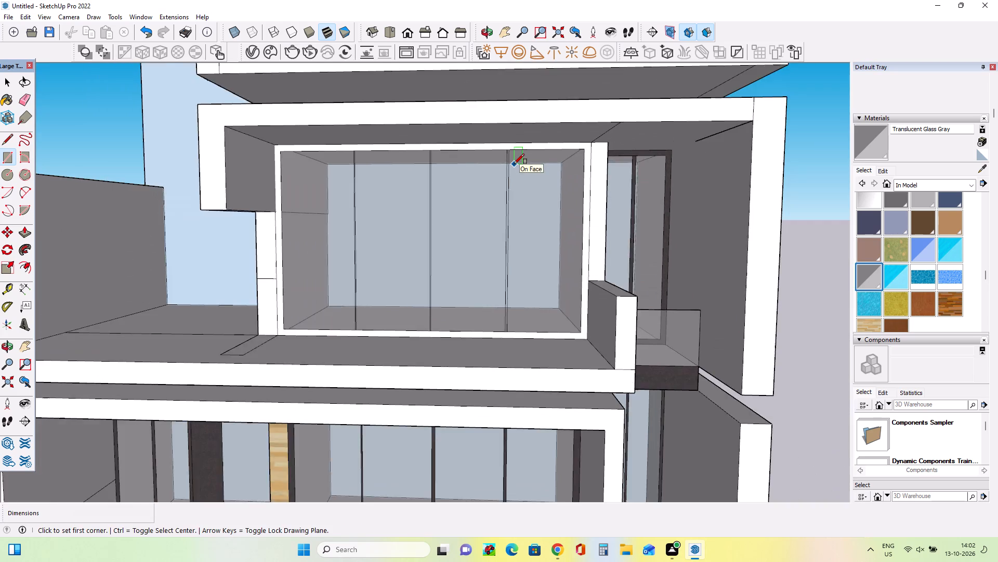
middle_click_drag(512, 232, 542, 227)
scroll(869, 221, "up", 1)
scroll(869, 221, "down", 1)
scroll(869, 221, "up", 4)
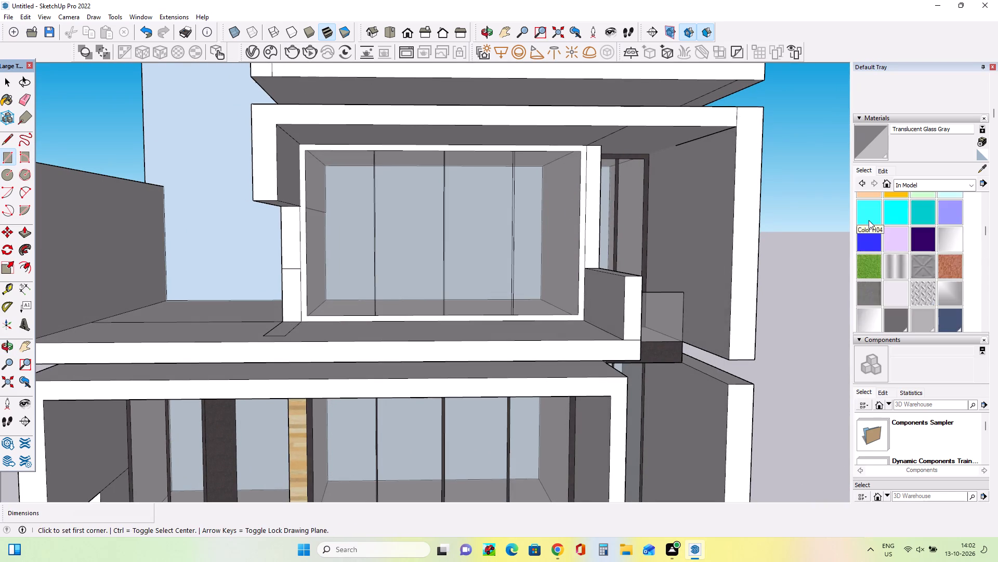
scroll(869, 220, "up", 5)
left_click(872, 263)
scroll(496, 271, "up", 5)
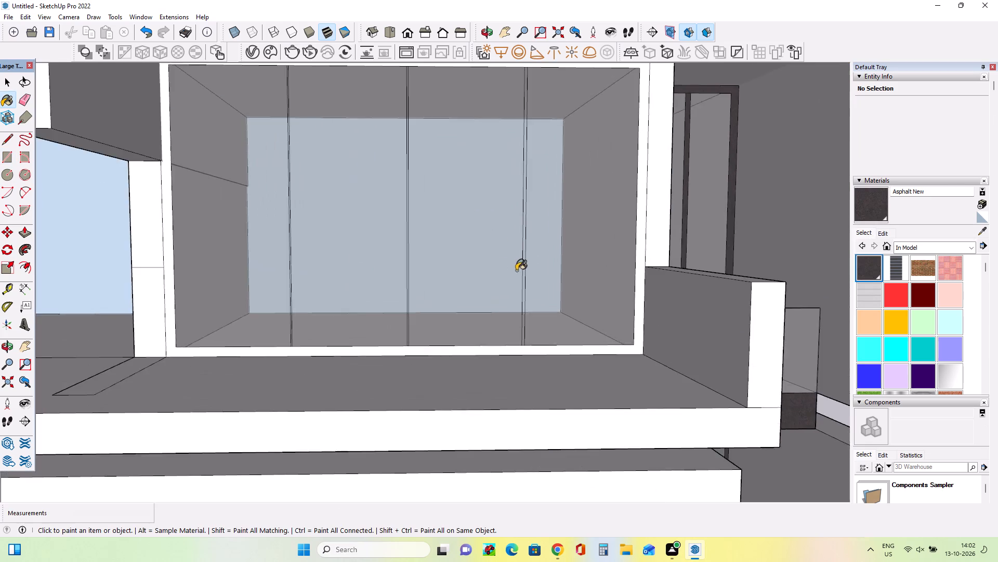
scroll(516, 271, "up", 9)
left_click(531, 270)
scroll(218, 295, "up", 5)
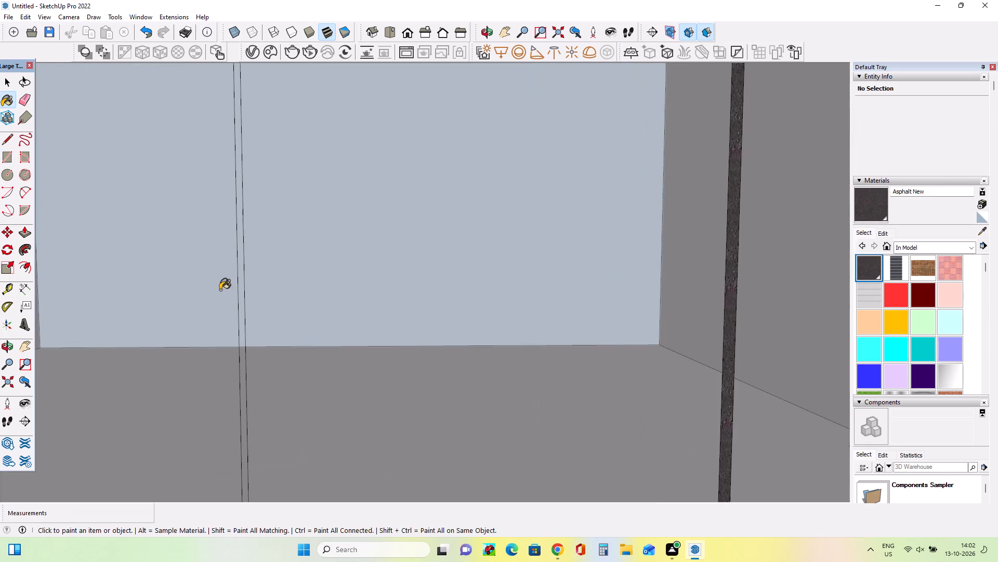
left_click(241, 283)
scroll(327, 279, "down", 17)
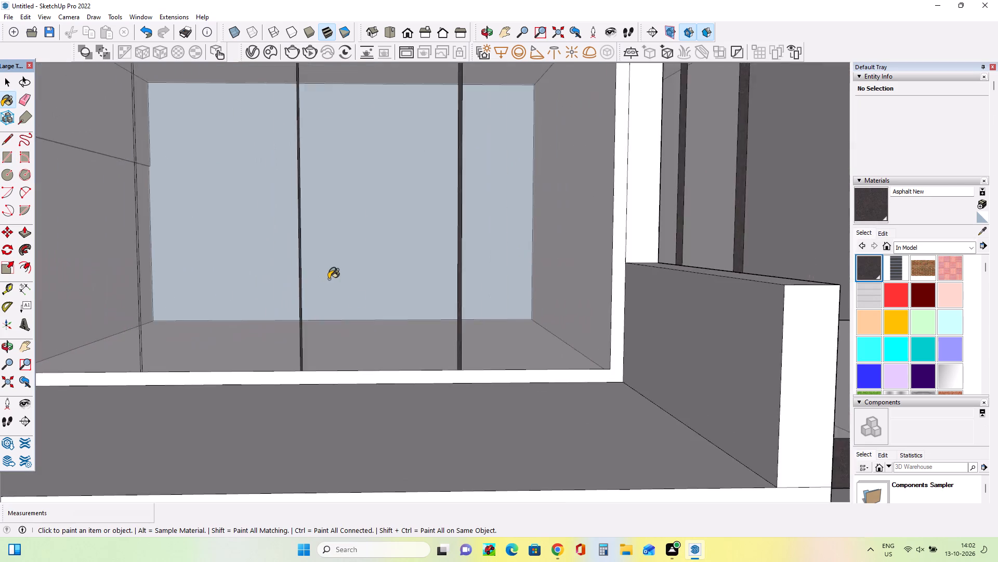
scroll(329, 279, "down", 2)
scroll(217, 274, "up", 14)
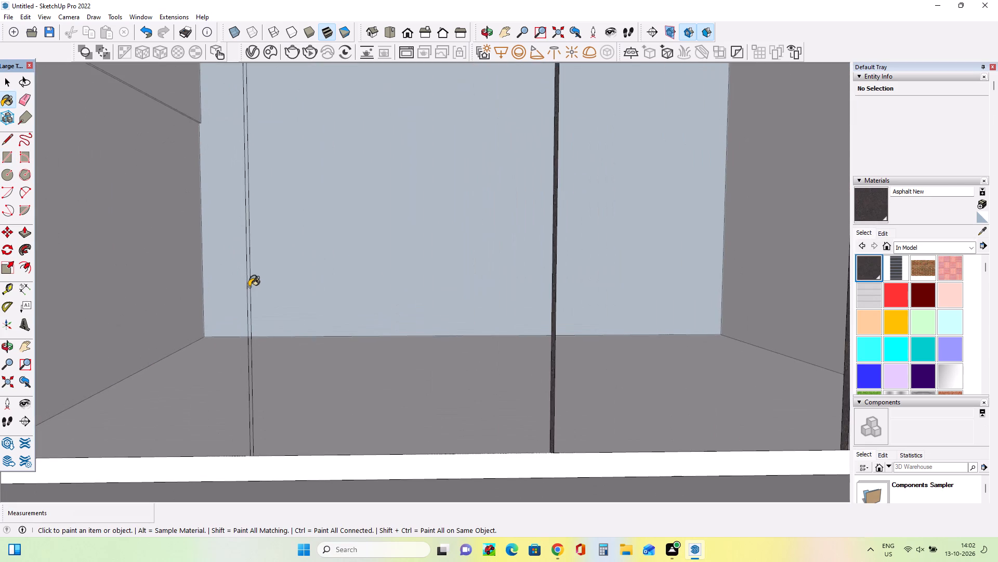
left_click(249, 287)
Paint the white border frame around the new glass window with Asphalt New.
scroll(273, 287, "down", 12)
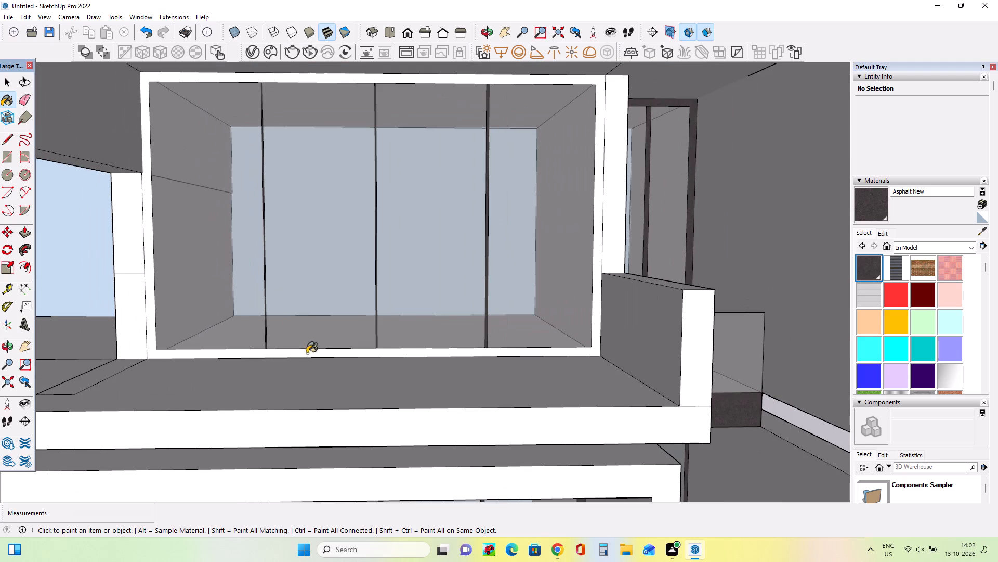
left_click(307, 354)
middle_click_drag(299, 364, 318, 377)
scroll(312, 374, "down", 6)
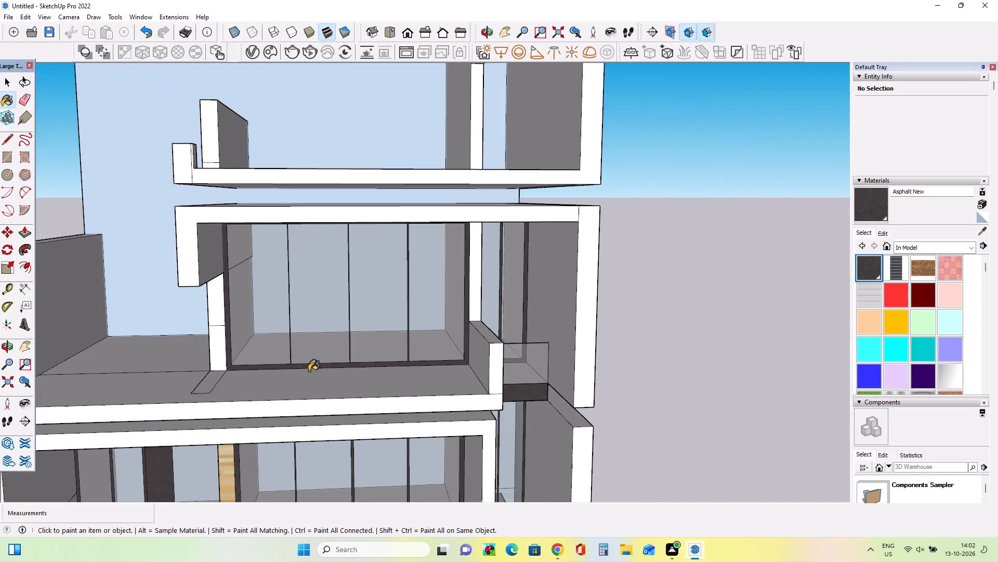
Examine the stacked storeys from several angles and compare them with the reference image.
scroll(309, 371, "down", 6)
middle_click_drag(376, 368, 420, 371)
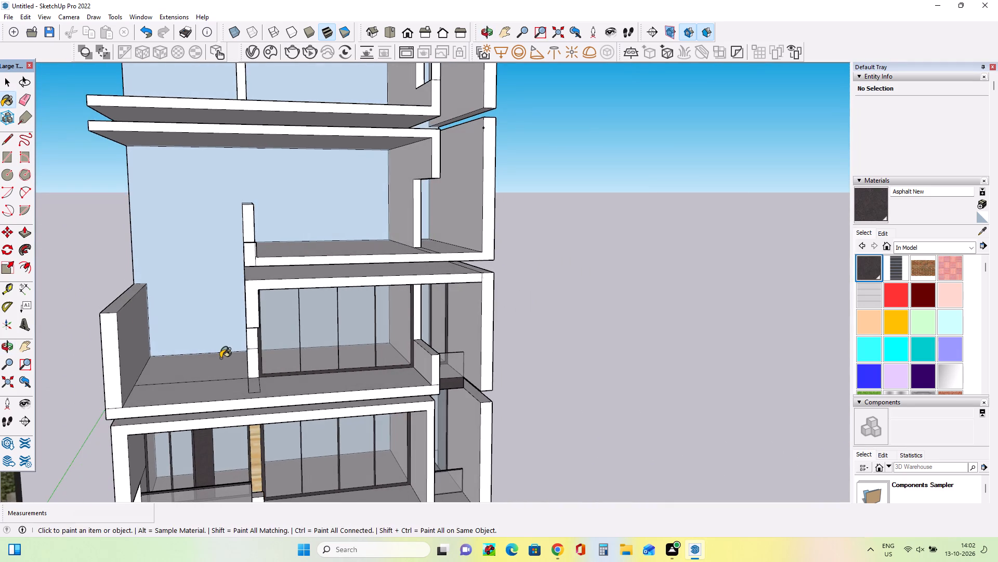
middle_click_drag(220, 358, 251, 340)
scroll(254, 341, "down", 3)
middle_click_drag(254, 359, 258, 388)
scroll(194, 410, "up", 3)
middle_click_drag(191, 402, 167, 398)
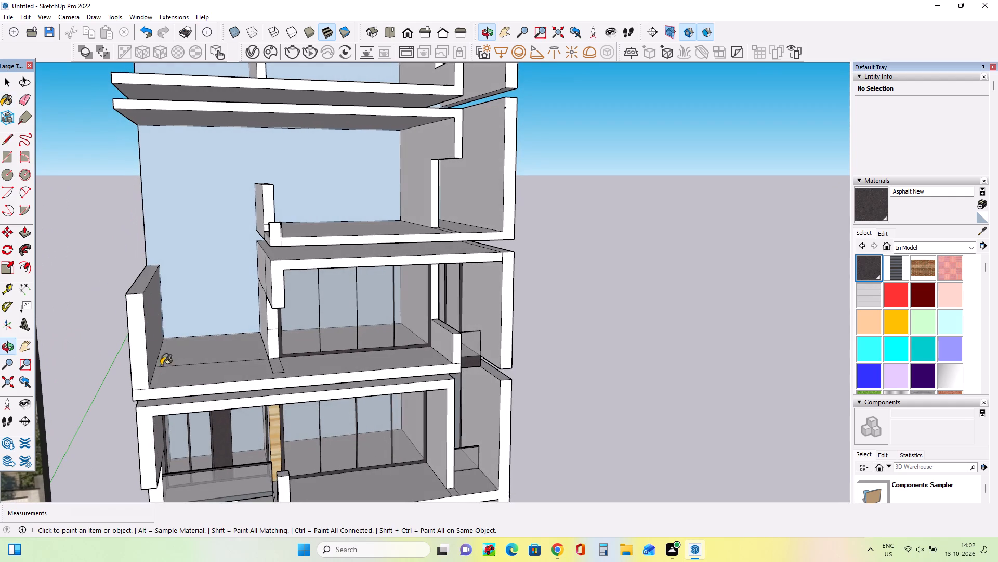
middle_click_drag(122, 285, 136, 280)
scroll(216, 293, "down", 3)
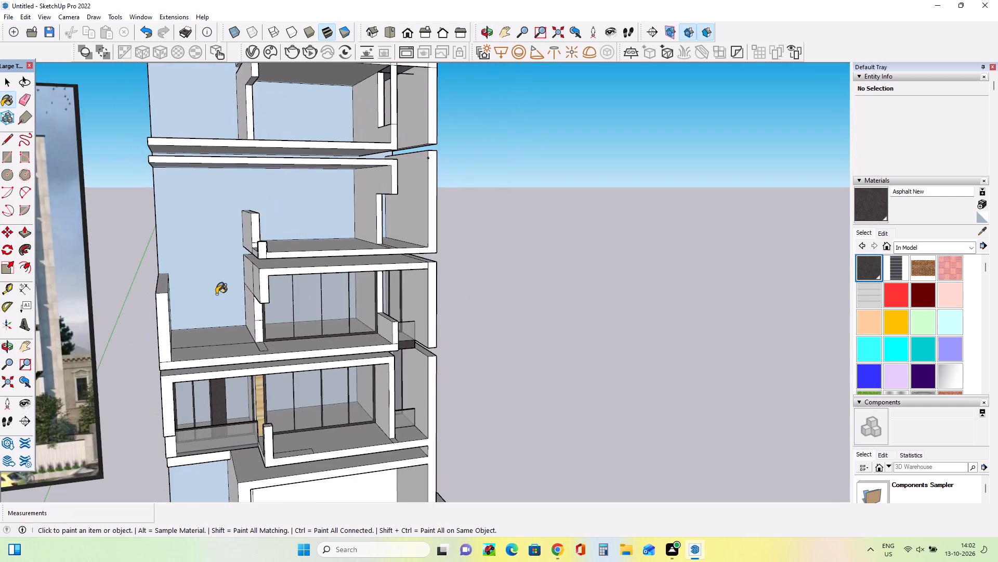
scroll(218, 294, "down", 8)
scroll(94, 342, "up", 7)
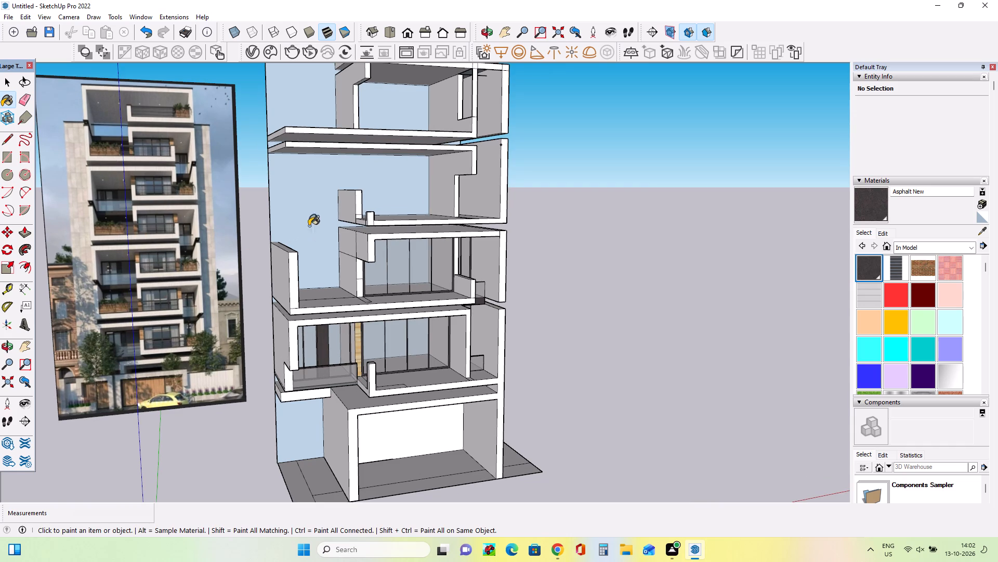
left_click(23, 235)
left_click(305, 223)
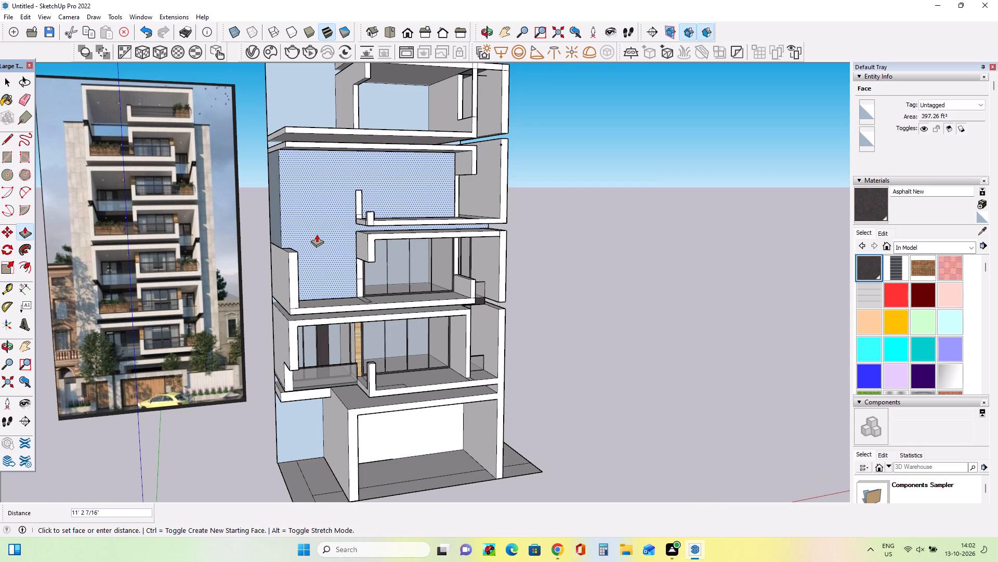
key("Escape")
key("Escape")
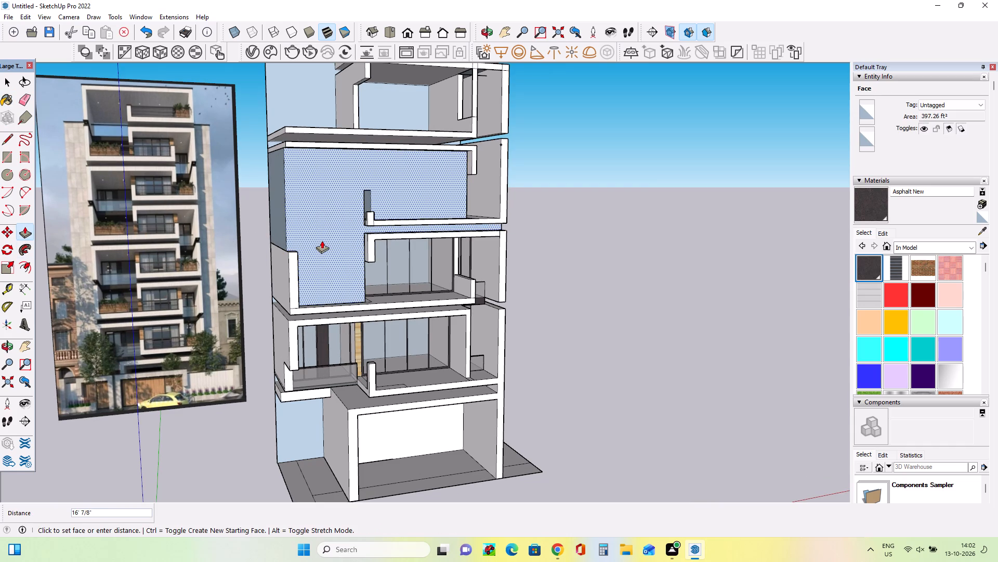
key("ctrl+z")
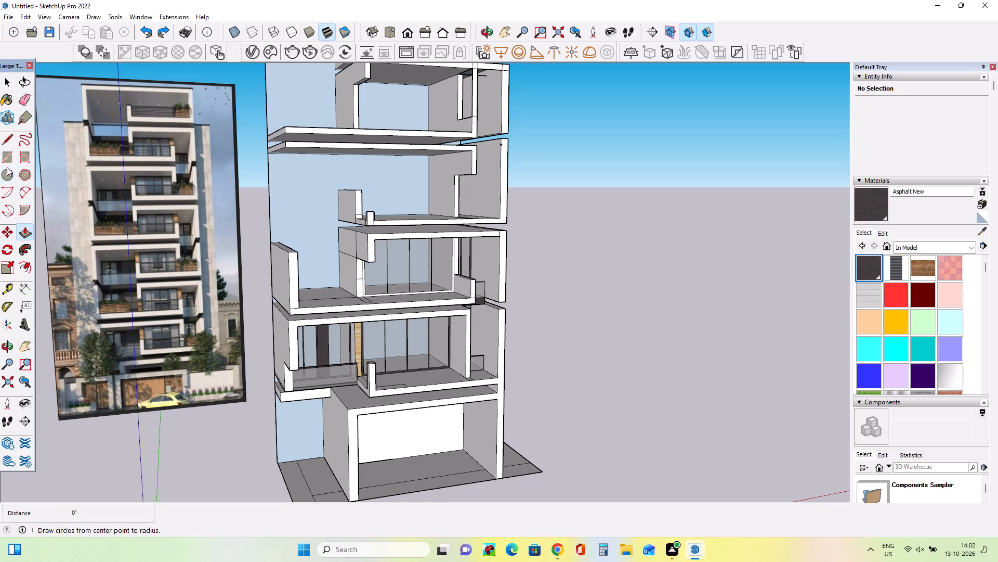
Draw a vertical line about 11' 7 5/16" long splitting the back wall, from the glazed room's upper rear corner to the slab above.
left_click(6, 141)
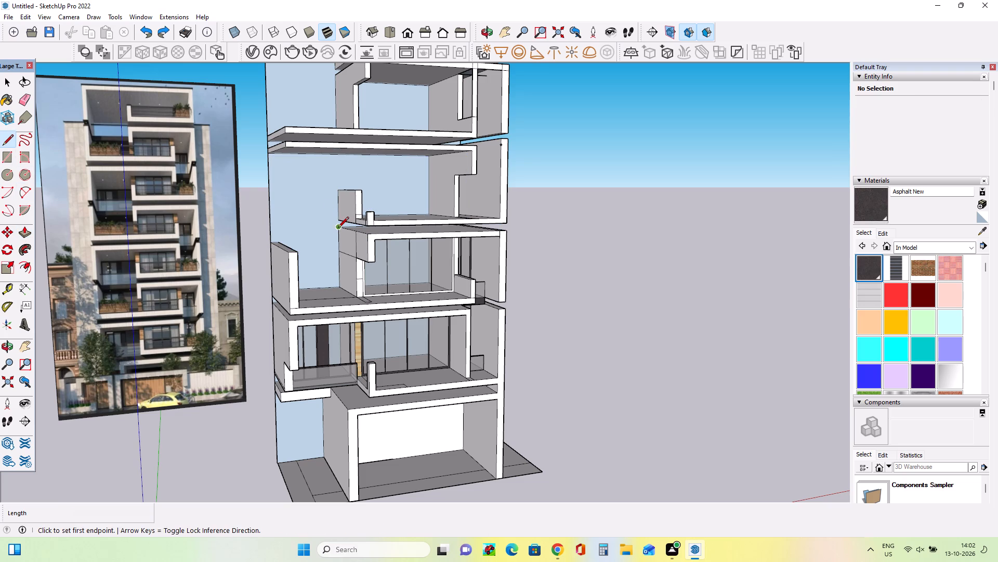
left_click(338, 228)
left_click(336, 155)
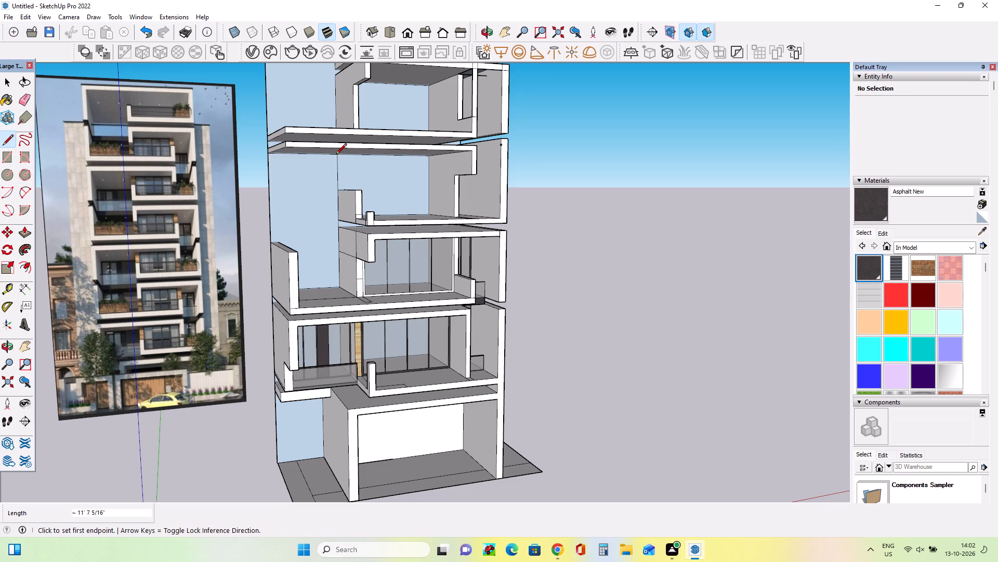
middle_click(320, 239)
Push/Pull the back wall portion left of the dividing line forward by about 10' 7 7/8", above the open terrace.
left_click(20, 236)
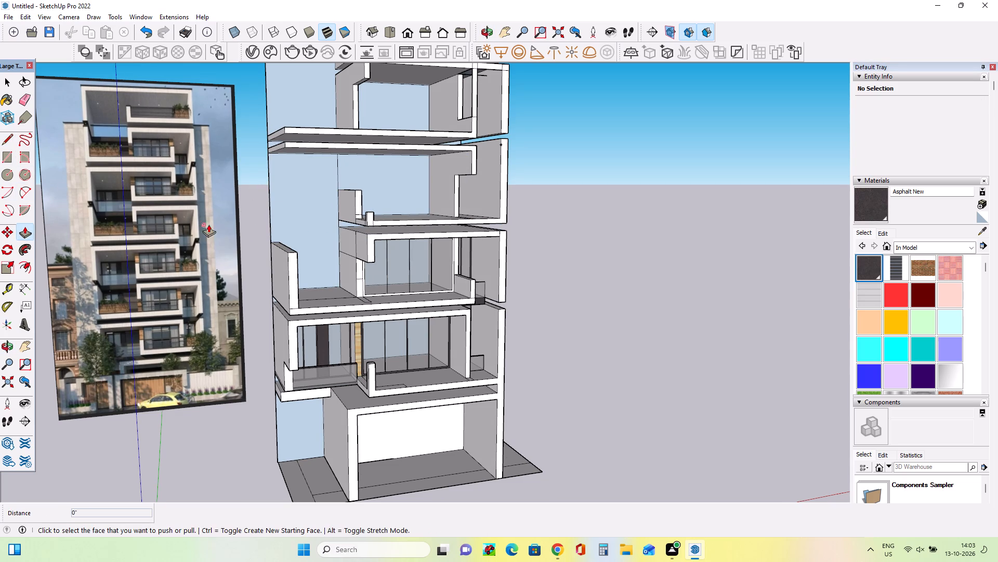
left_click(310, 224)
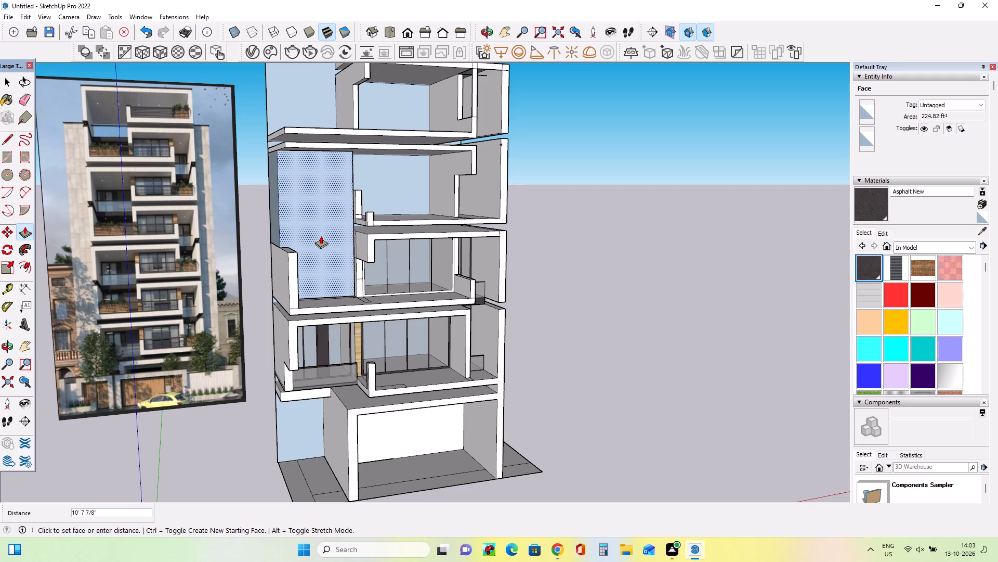
left_click(321, 236)
Close the rear opening behind the pulled wall with a rectangle about 21' 5 1/4" by 10' 11 1/16".
middle_click_drag(360, 280, 731, 270)
middle_click_drag(450, 314, 568, 313)
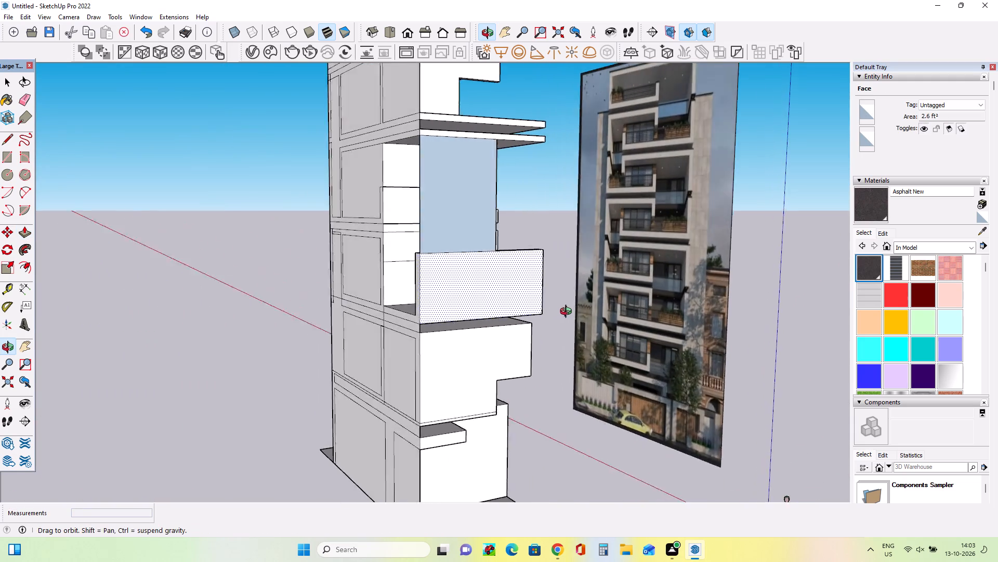
middle_click_drag(568, 313, 660, 304)
left_click(4, 156)
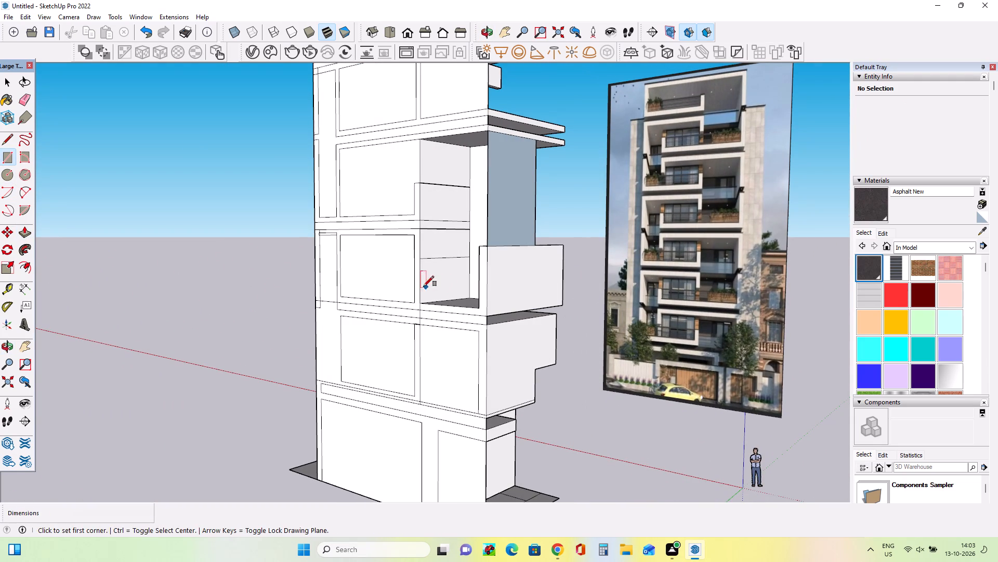
left_click(423, 300)
left_click(490, 134)
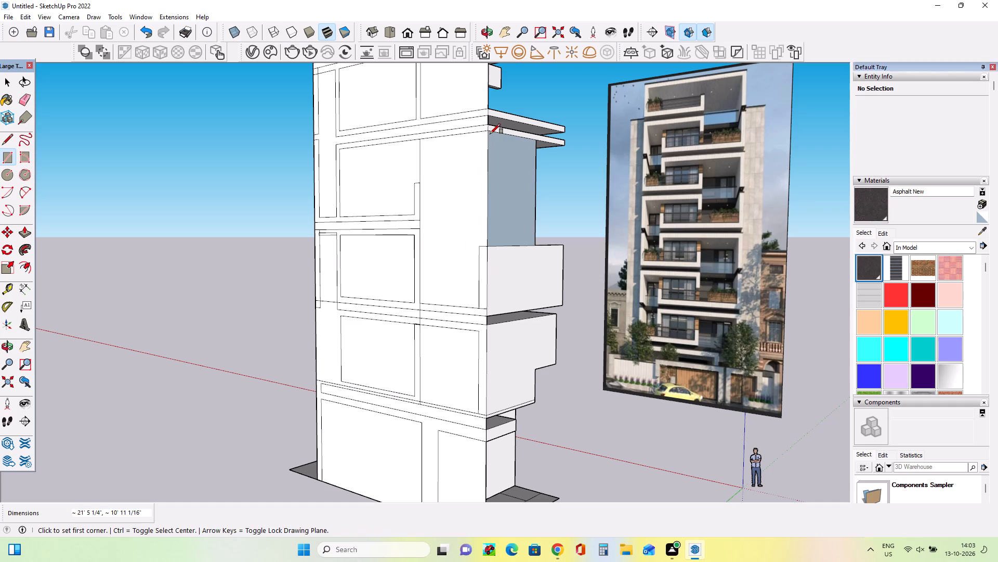
Examine the closed wall above the open terrace from the rear, front and side of the building.
middle_click_drag(441, 351, 0, 385)
middle_click_drag(285, 332, 182, 332)
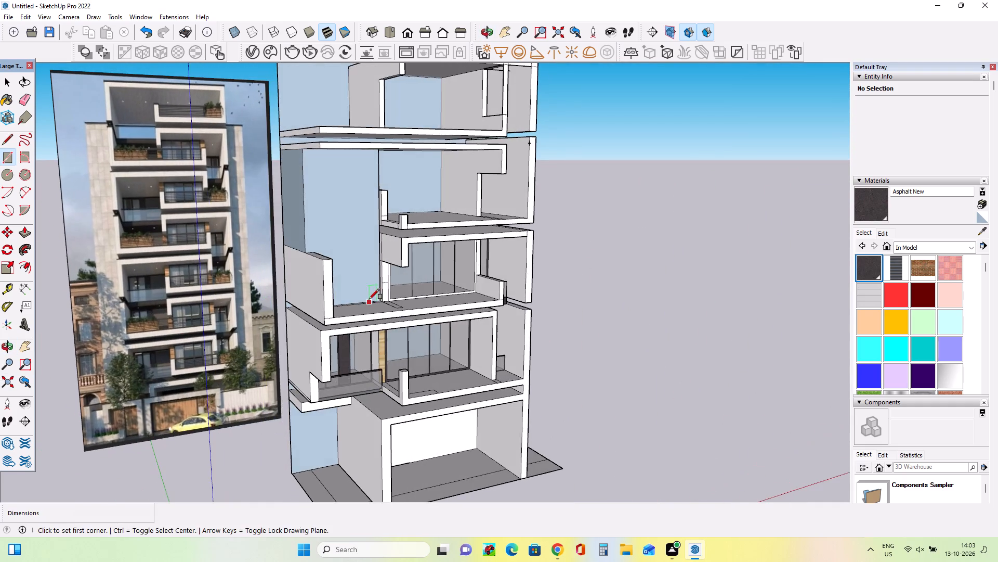
middle_click_drag(293, 309, 199, 320)
scroll(384, 265, "up", 3)
middle_click_drag(380, 267, 391, 240)
middle_click(392, 238)
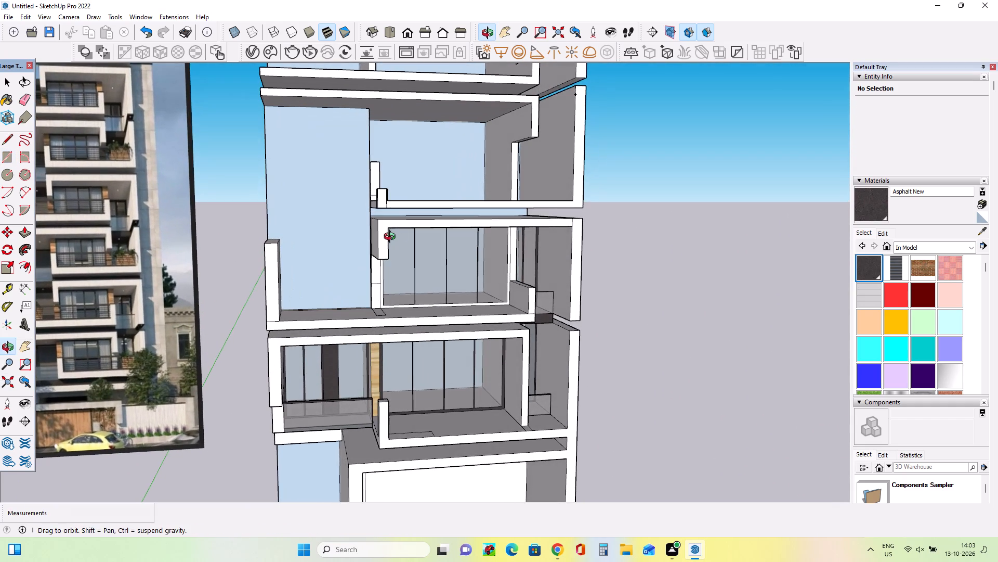
scroll(376, 253, "down", 4)
middle_click_drag(350, 263, 356, 272)
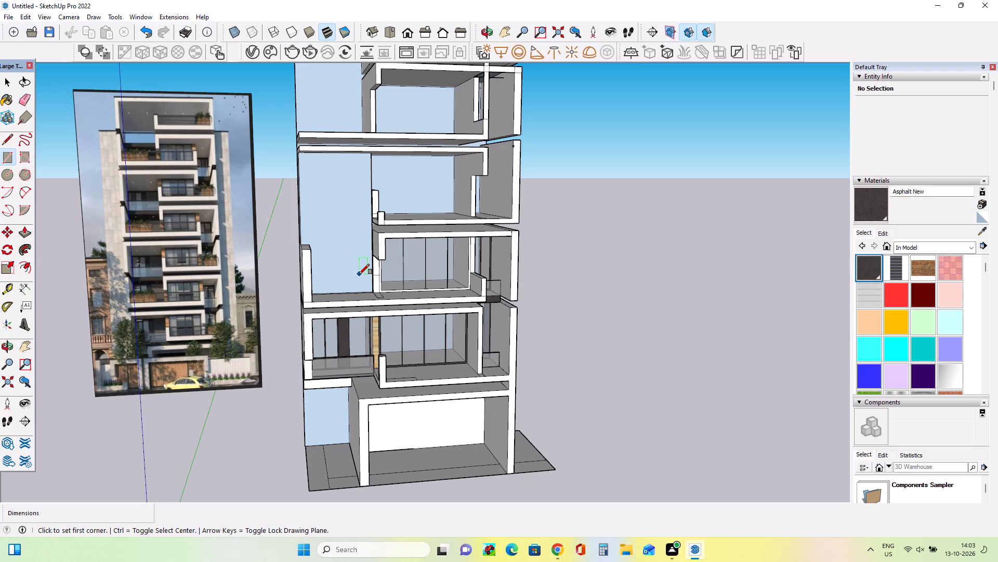
middle_click_drag(318, 226, 382, 227)
middle_click_drag(340, 224, 360, 215)
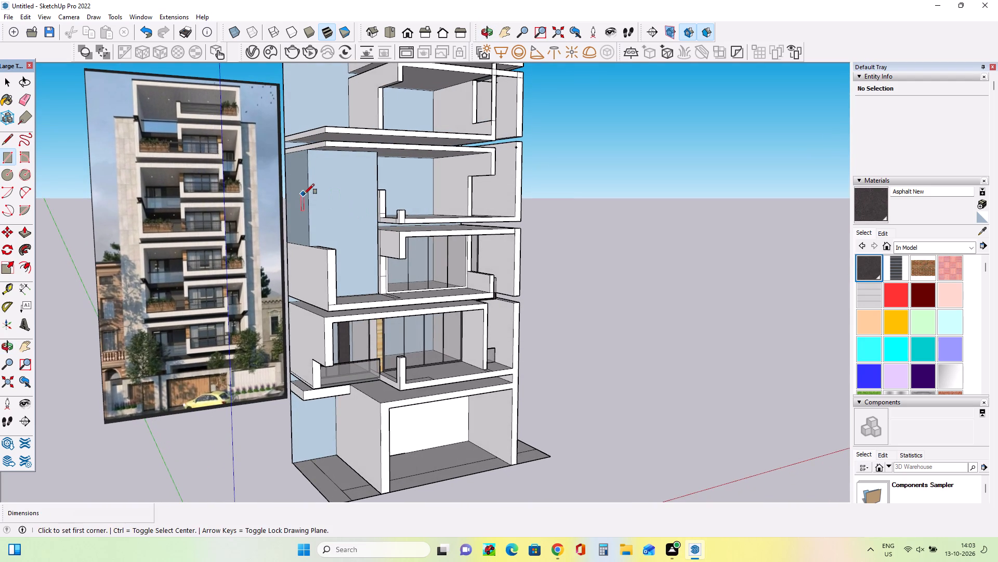
Push/Pull the outer side face of the wall above the terrace parapet inward, with a last offset of about 10 1/2".
left_click(23, 235)
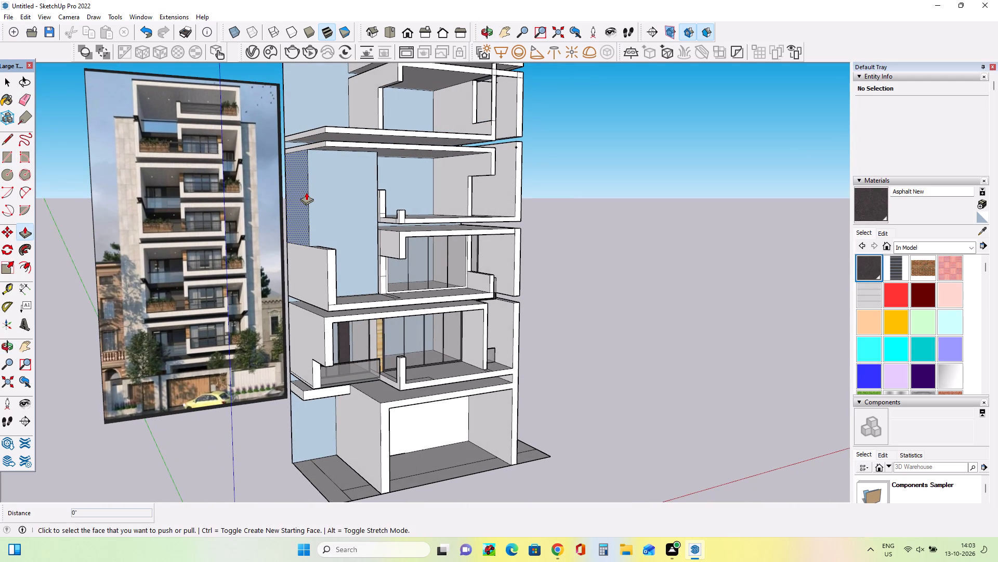
left_click(306, 192)
left_click(311, 189)
left_click_drag(311, 188, 316, 187)
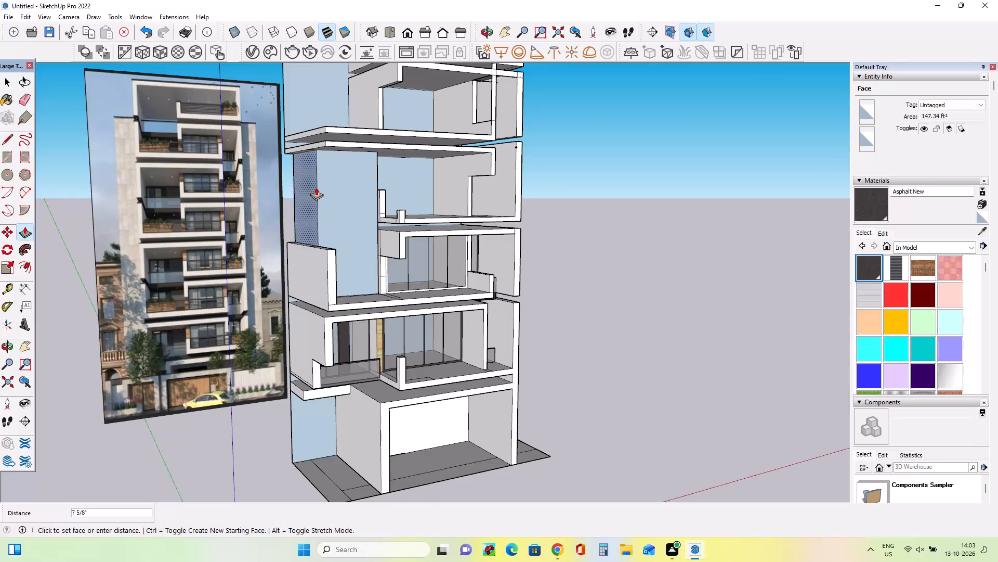
left_click_drag(316, 187, 317, 187)
Push/Pull the narrow slab underside strip beside the recessed wall down about 13' 9 15/16" to the top of the terrace parapet.
scroll(305, 159, "up", 5)
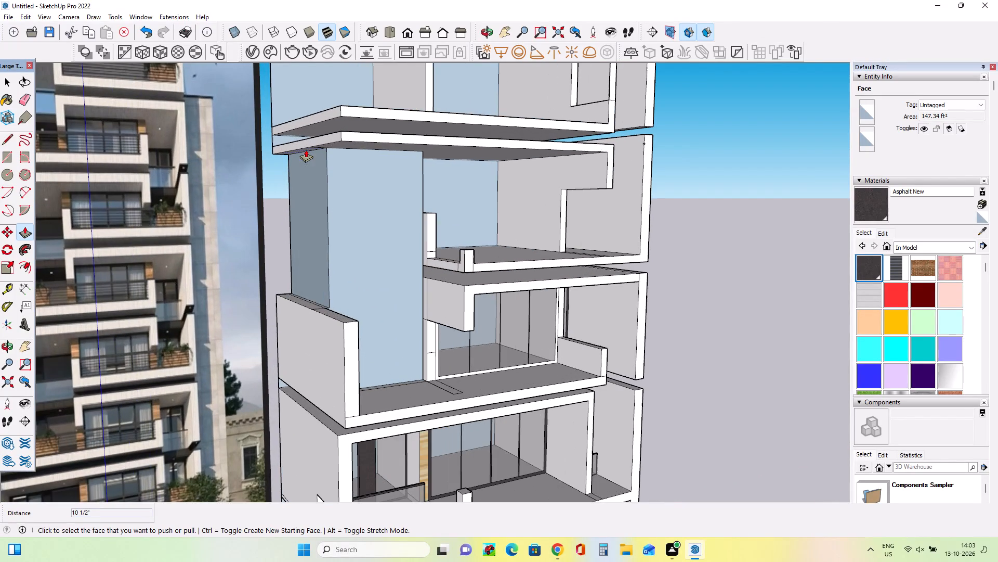
scroll(310, 147, "up", 4)
middle_click_drag(312, 164, 312, 149)
left_click(311, 143)
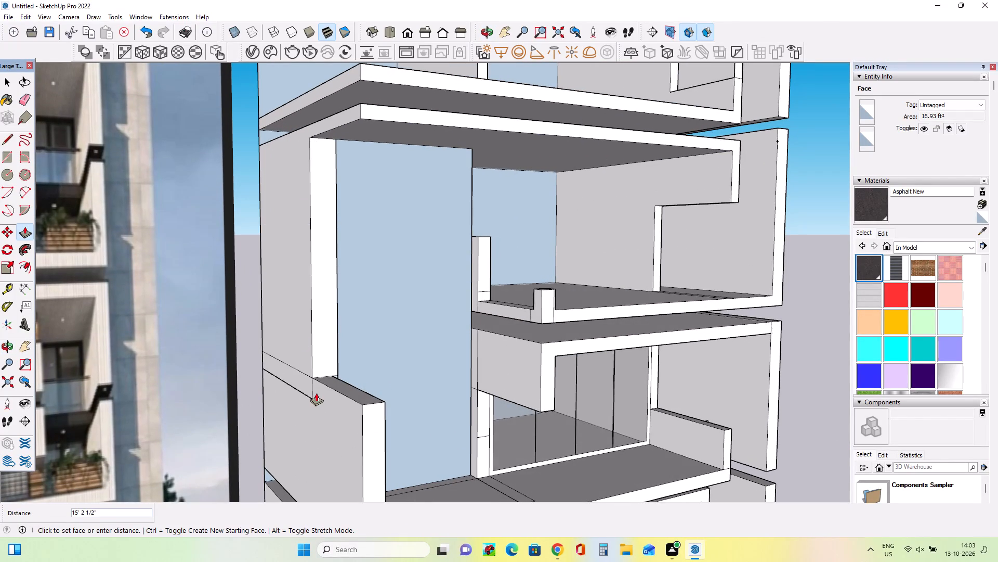
left_click(321, 379)
Push/Pull the terrace's back wall rearward and trim the side wall's inner face by about 4 3/8", in line with the parapet.
middle_click_drag(372, 389, 242, 379)
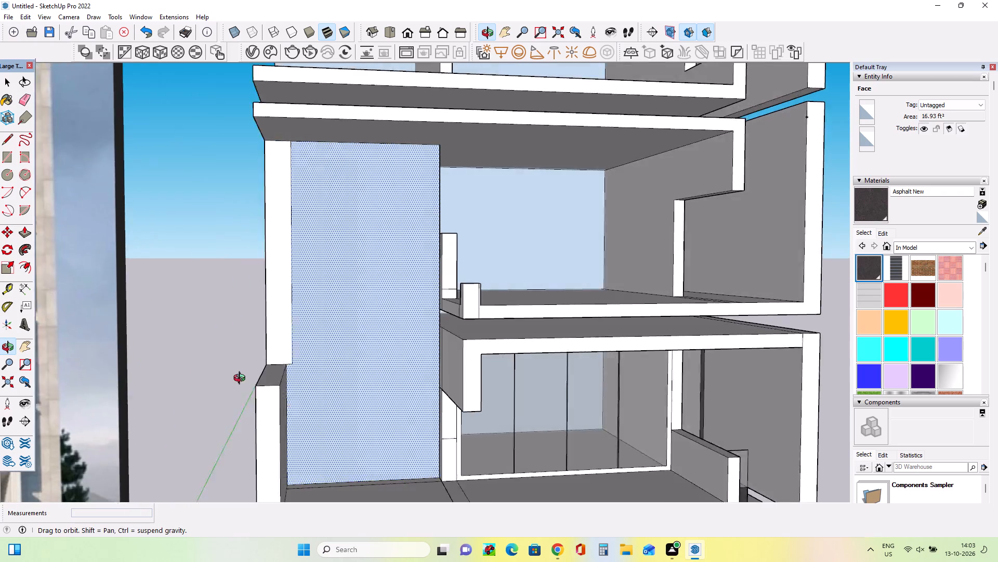
middle_click_drag(242, 379, 221, 384)
scroll(279, 357, "up", 7)
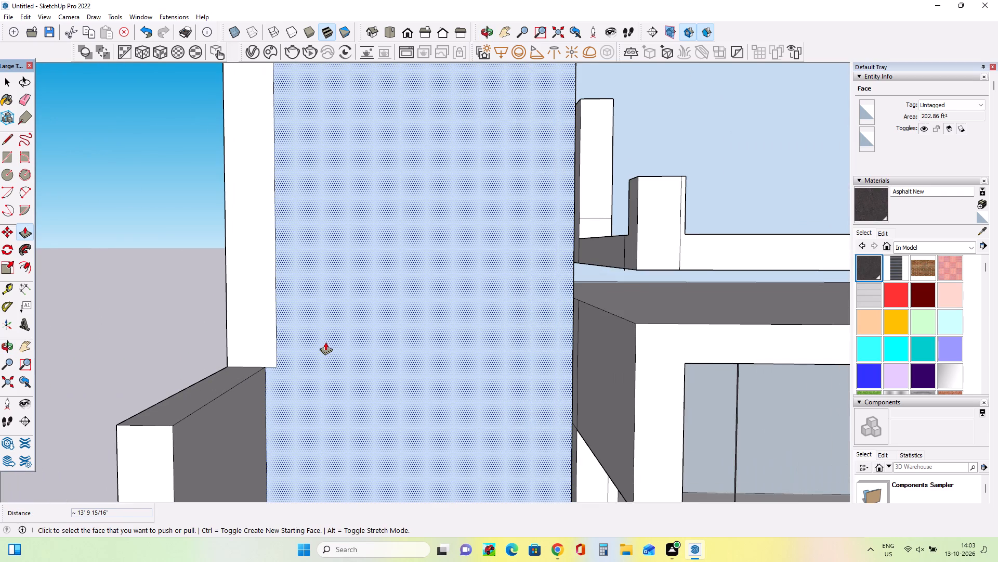
left_click(325, 342)
left_click(340, 293)
left_click(289, 325)
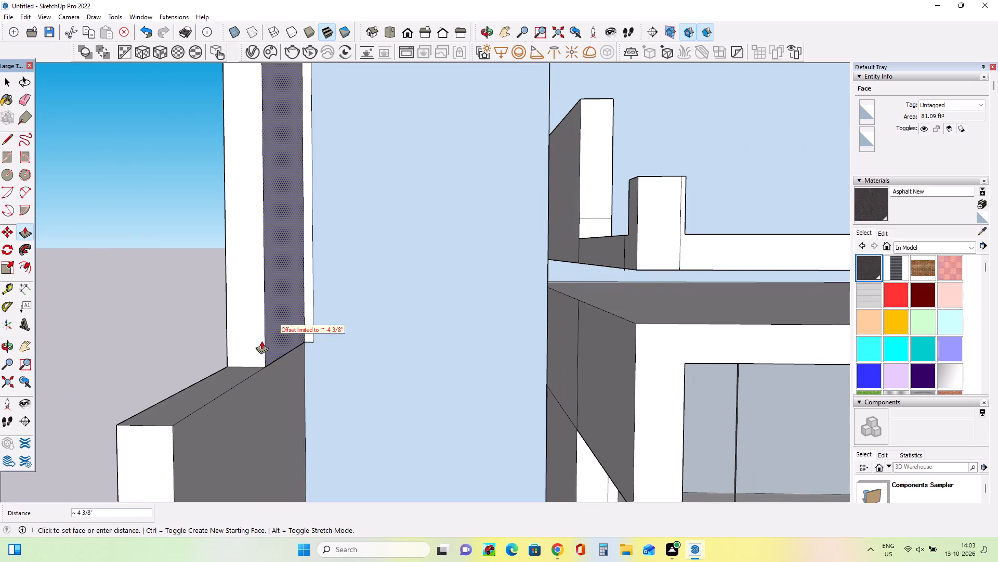
left_click(248, 365)
Push/Pull the terrace's back wall a further 1' 7 3/4" rearward and trim the newly exposed side strip by about 3 11/16".
middle_click_drag(349, 351, 358, 369)
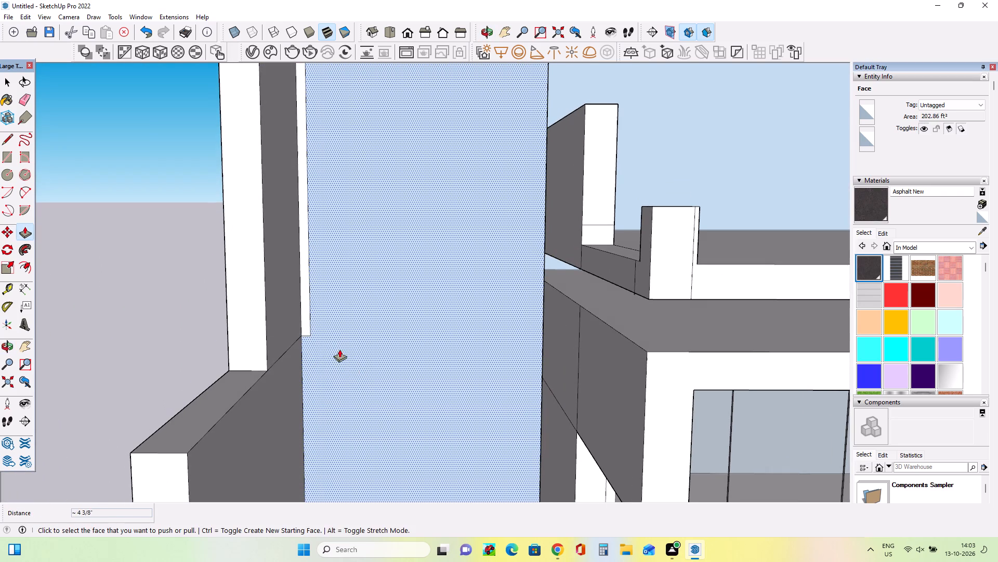
left_click(341, 334)
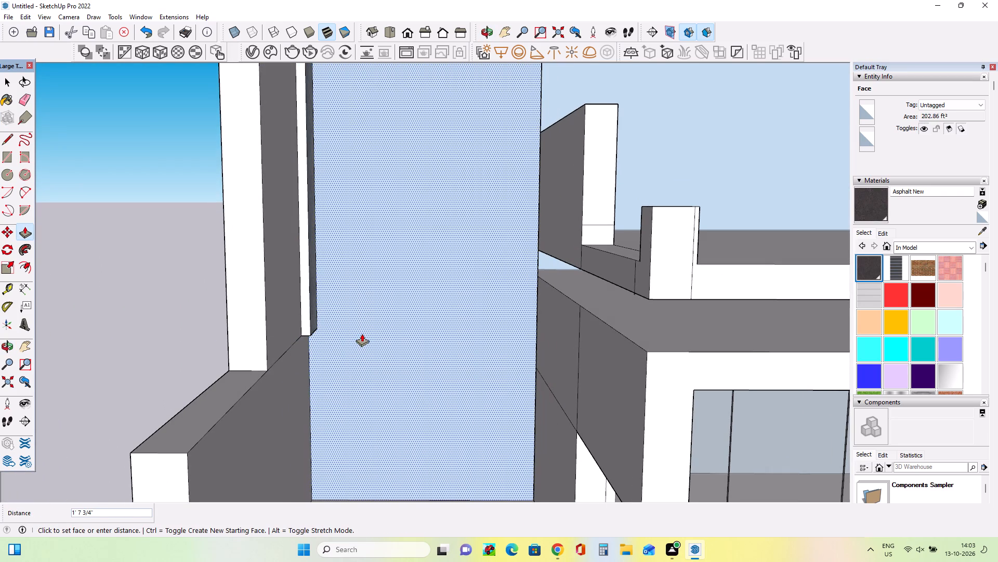
left_click(362, 334)
left_click(316, 318)
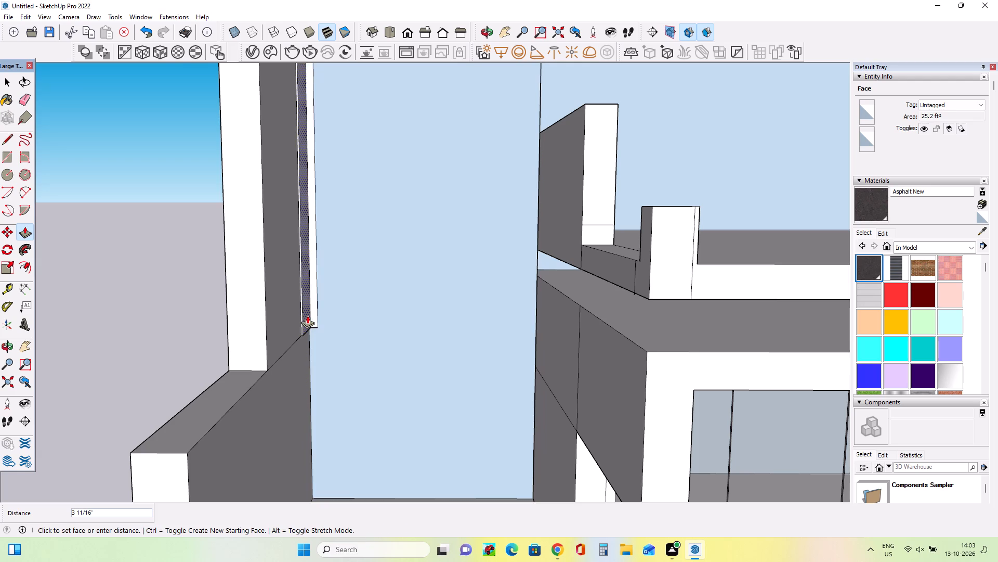
left_click(307, 315)
Push/Pull the back wall about 2' 11 5/8" through to the rear plane and trim the last side strip by about 4 3/16".
left_click(352, 320)
left_click(377, 189)
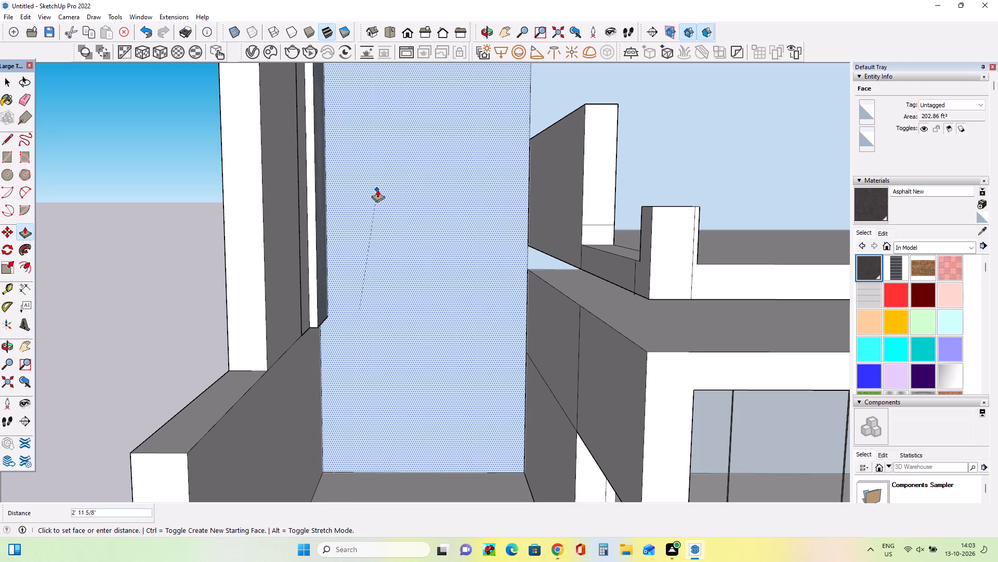
left_click(360, 292)
left_click(328, 303)
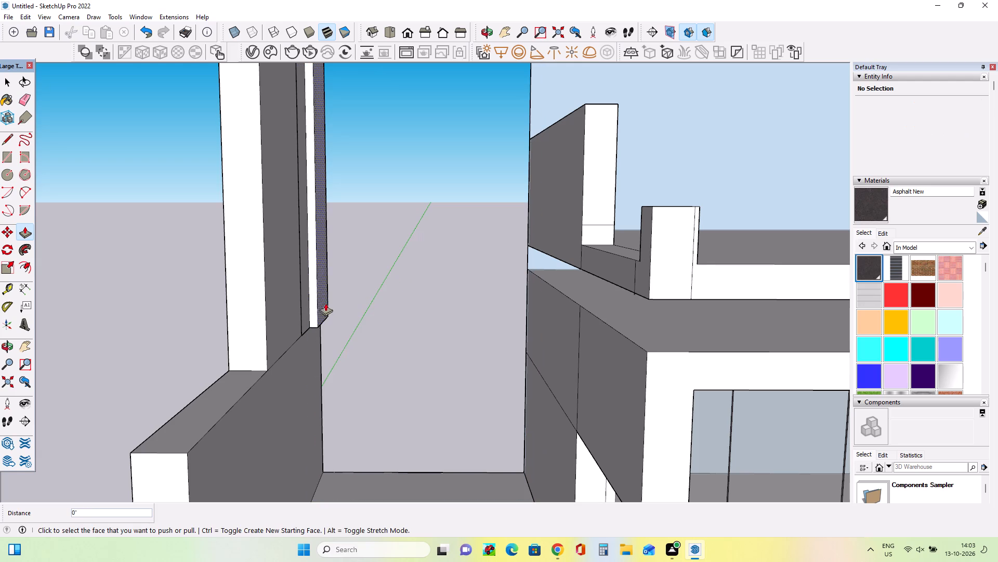
left_click(323, 306)
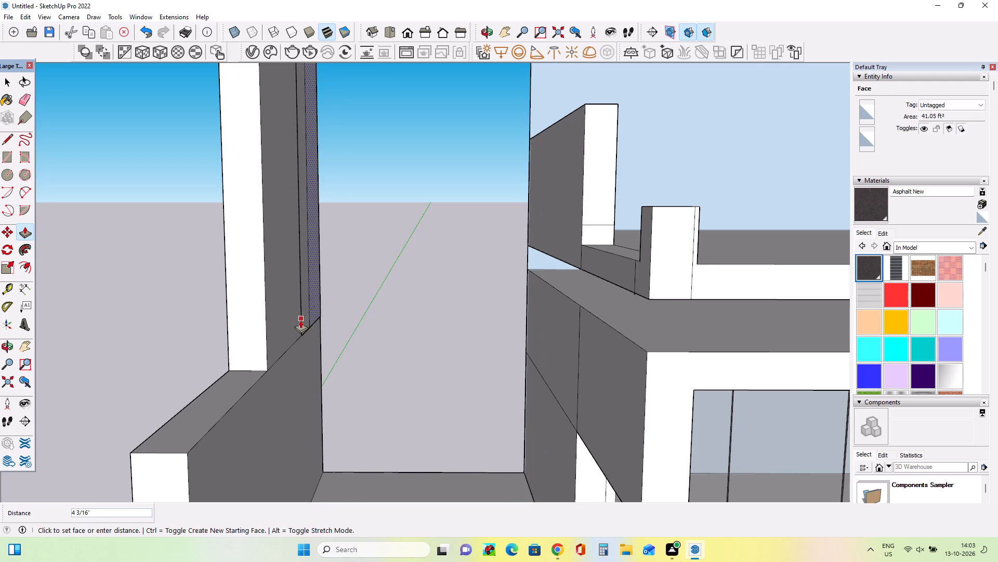
left_click(300, 320)
Close the rear opening above the terrace with a rectangle from the floor corner to the opposite corner under the slab above.
scroll(358, 335, "down", 12)
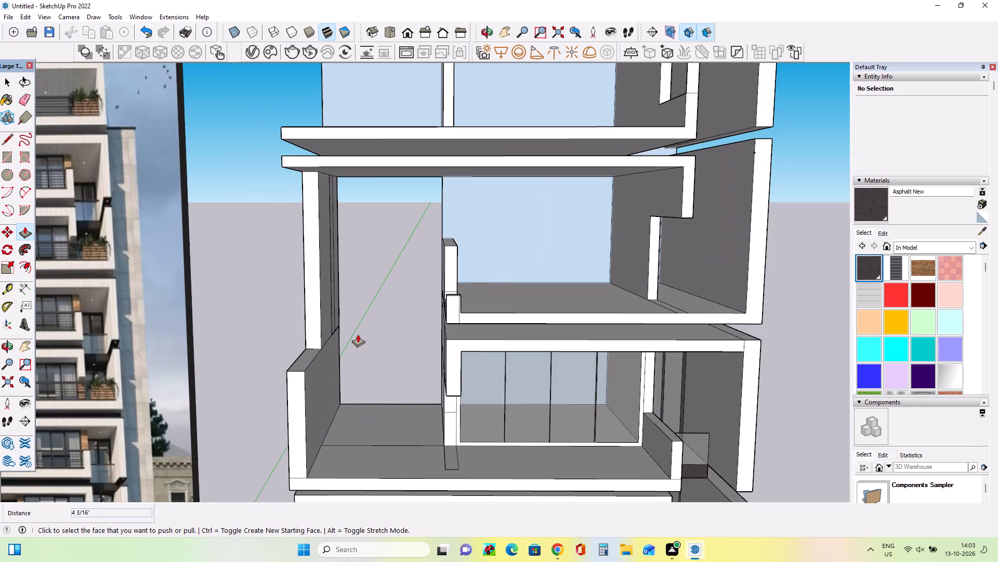
middle_click_drag(358, 333, 371, 305)
scroll(371, 308, "down", 1)
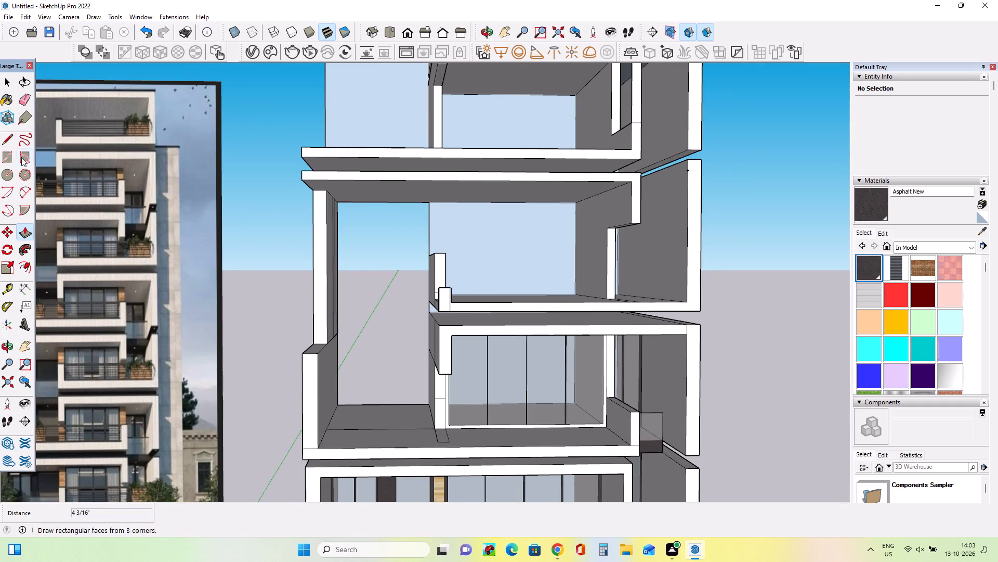
left_click(10, 153)
left_click(340, 401)
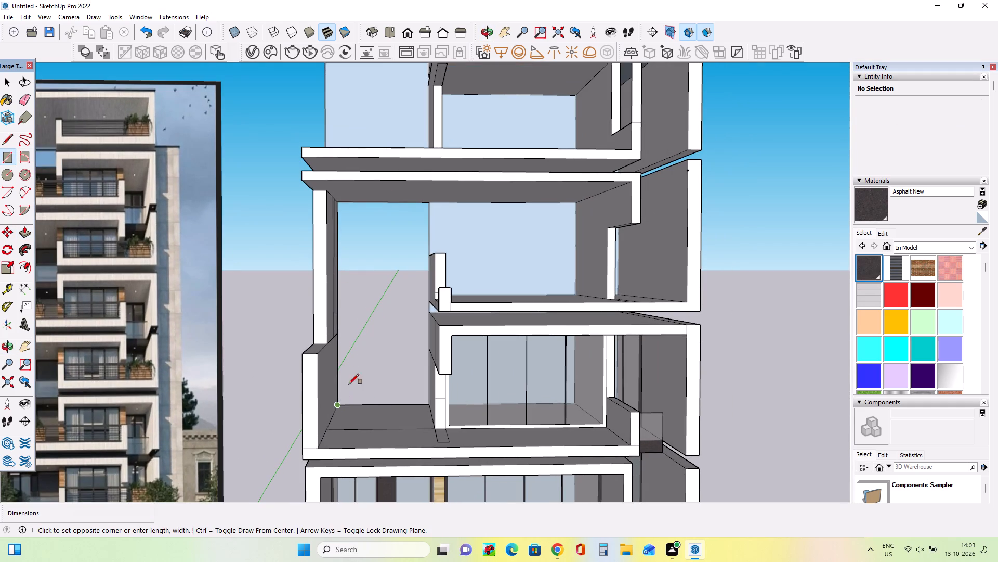
left_click(427, 204)
middle_click_drag(397, 378, 404, 390)
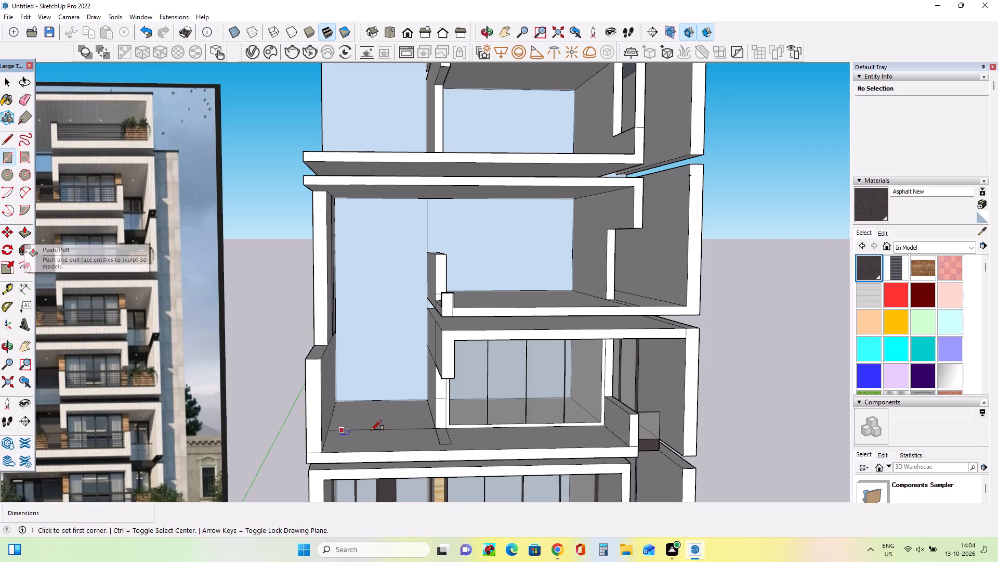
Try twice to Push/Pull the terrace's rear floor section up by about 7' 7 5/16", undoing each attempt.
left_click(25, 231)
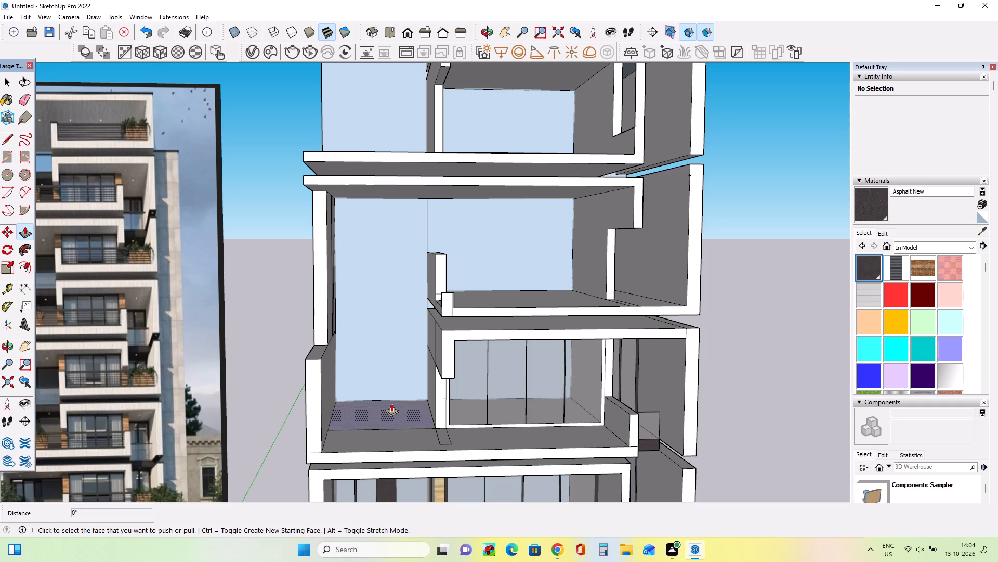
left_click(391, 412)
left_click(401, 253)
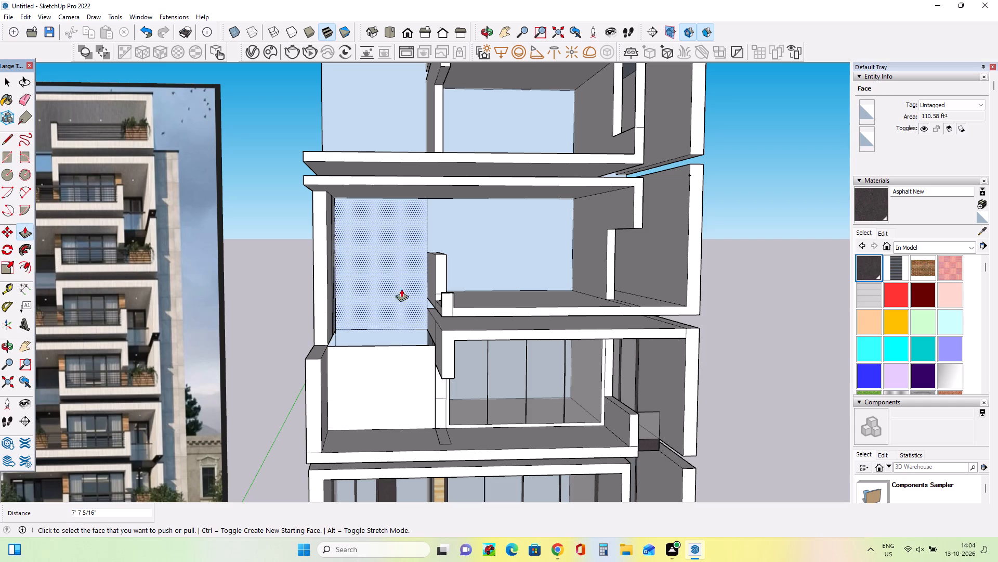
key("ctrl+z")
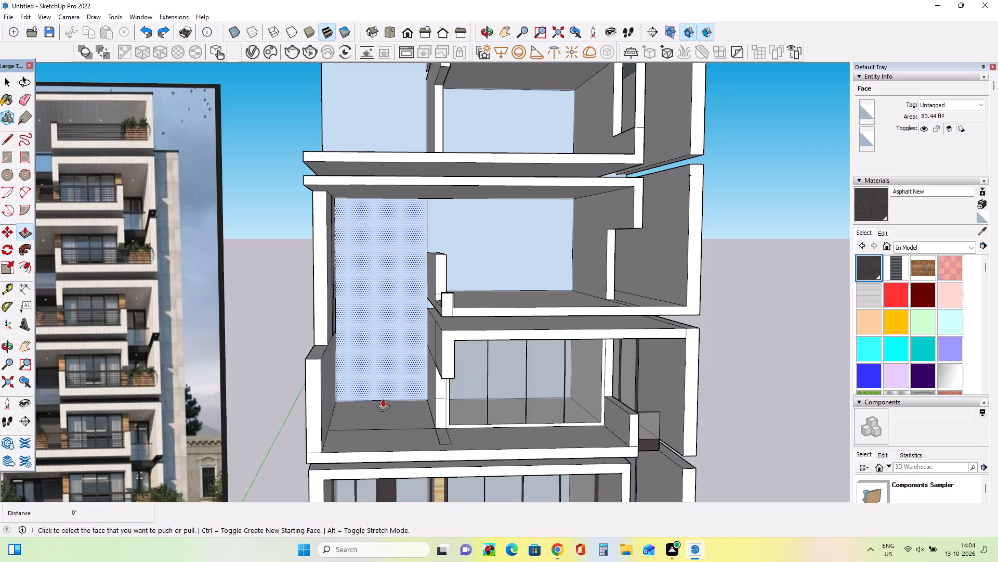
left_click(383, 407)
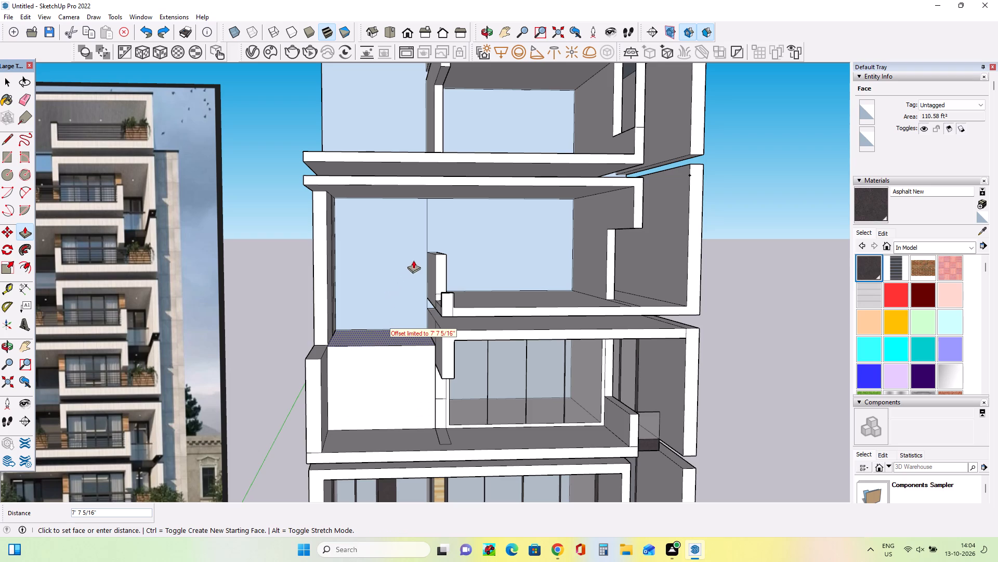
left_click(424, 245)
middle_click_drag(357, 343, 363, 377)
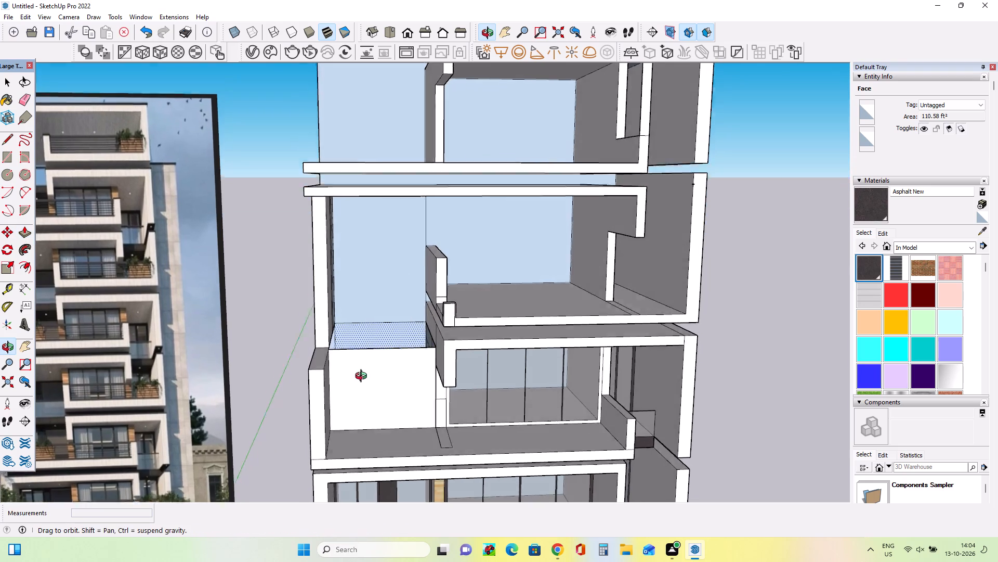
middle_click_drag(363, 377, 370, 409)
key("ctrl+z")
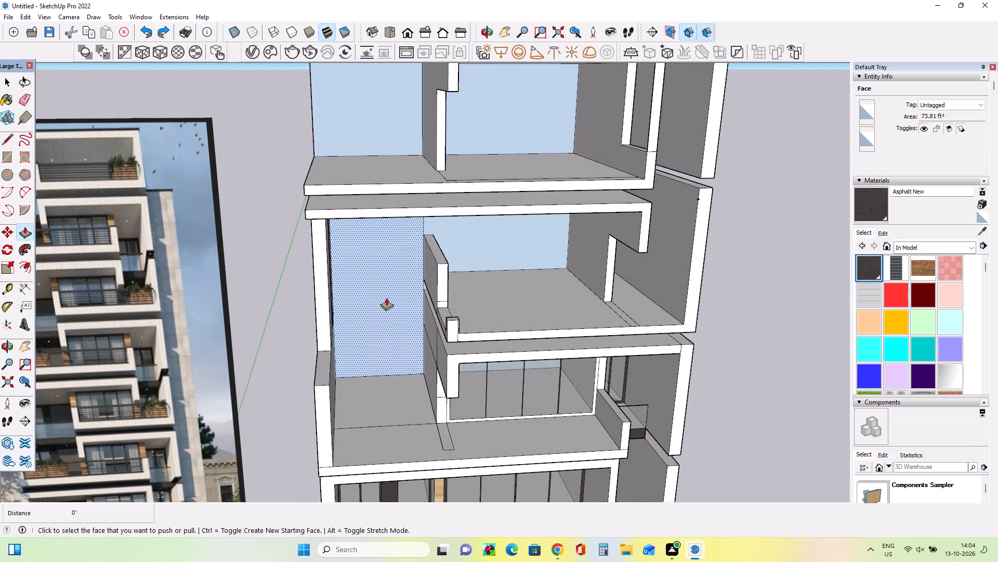
Push/Pull the terrace's rear floor section up by about 1", and again as a new face by about 22' 1 13/16" to the slab above.
left_click(383, 394)
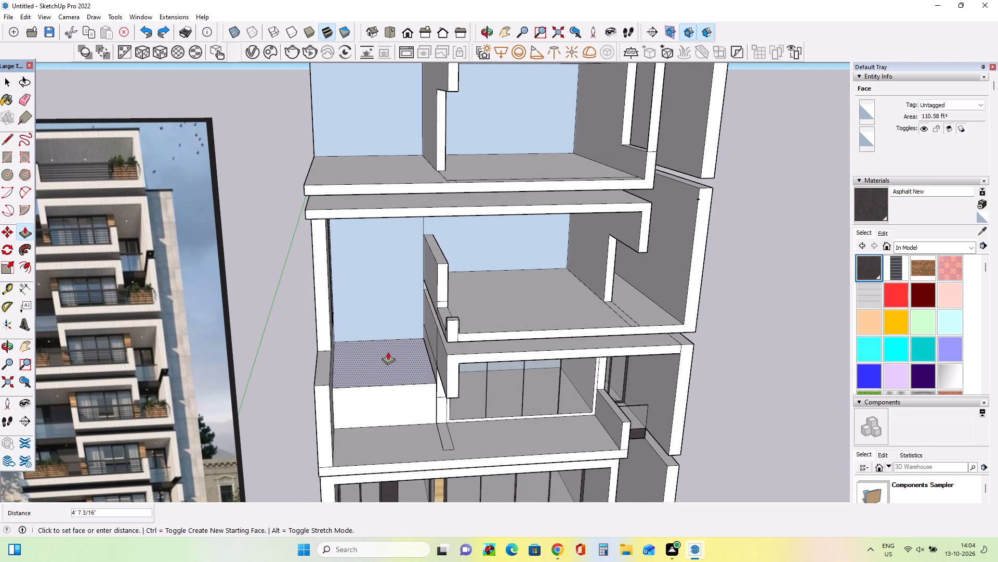
left_click(392, 395)
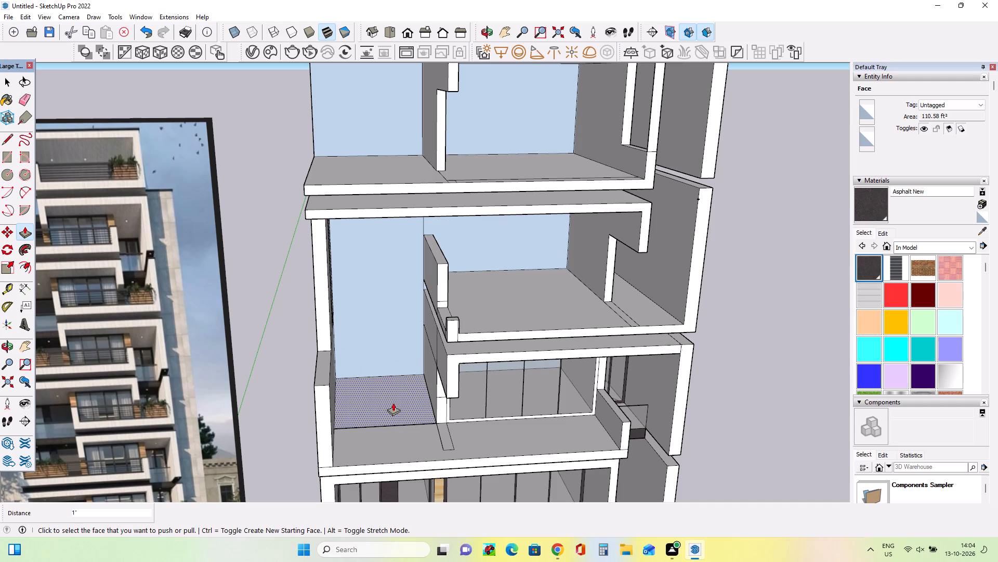
left_click(393, 403)
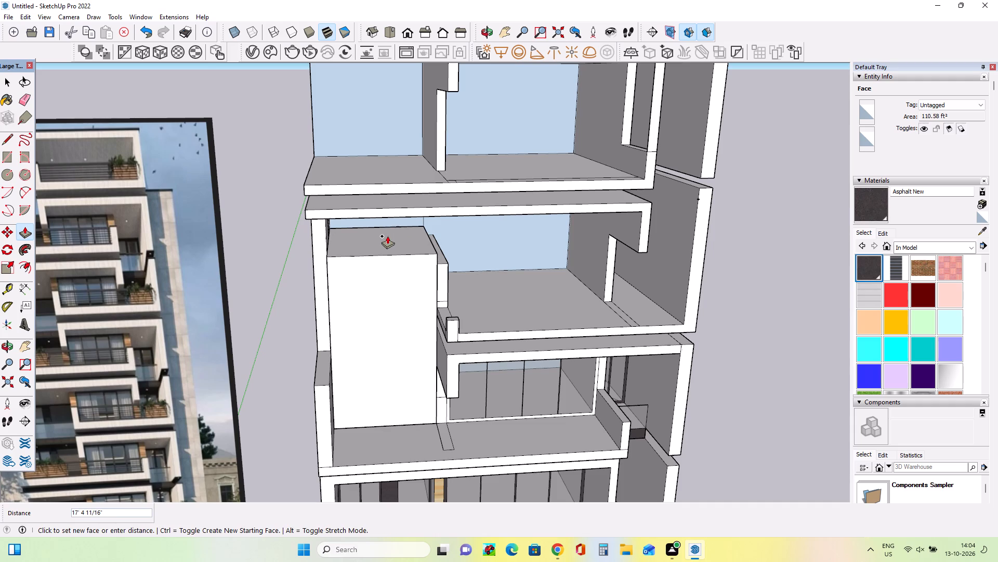
middle_click_drag(387, 236, 393, 189)
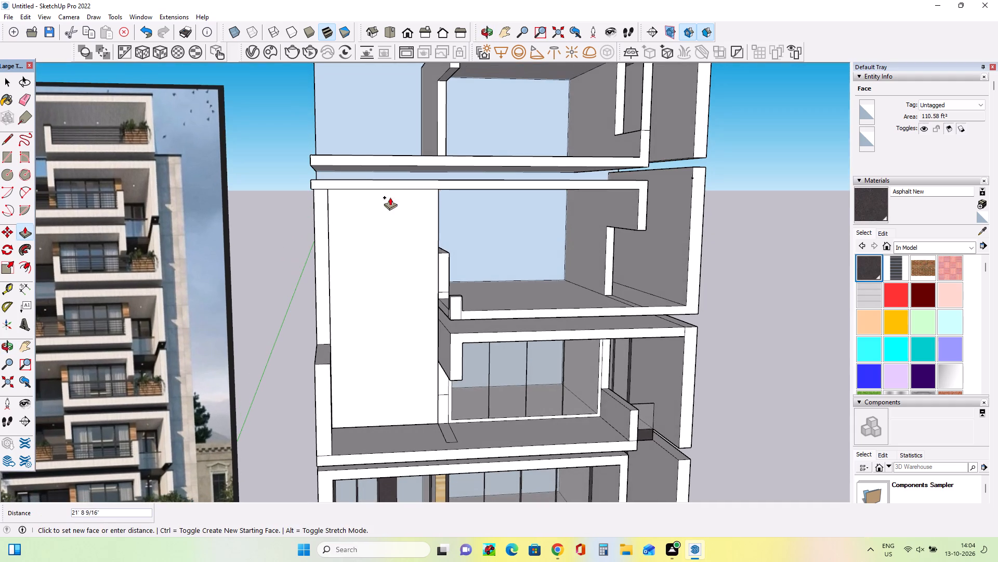
left_click(395, 183)
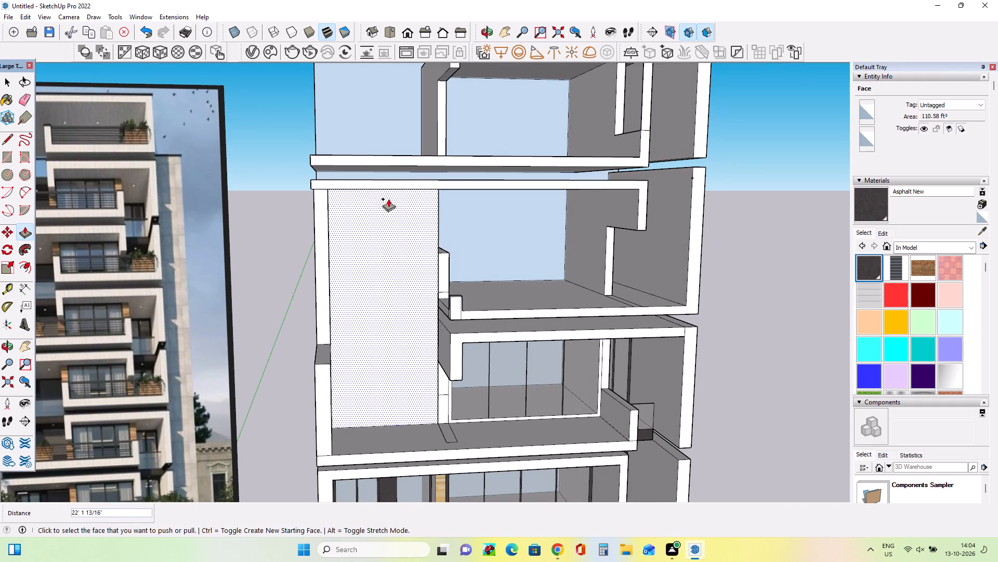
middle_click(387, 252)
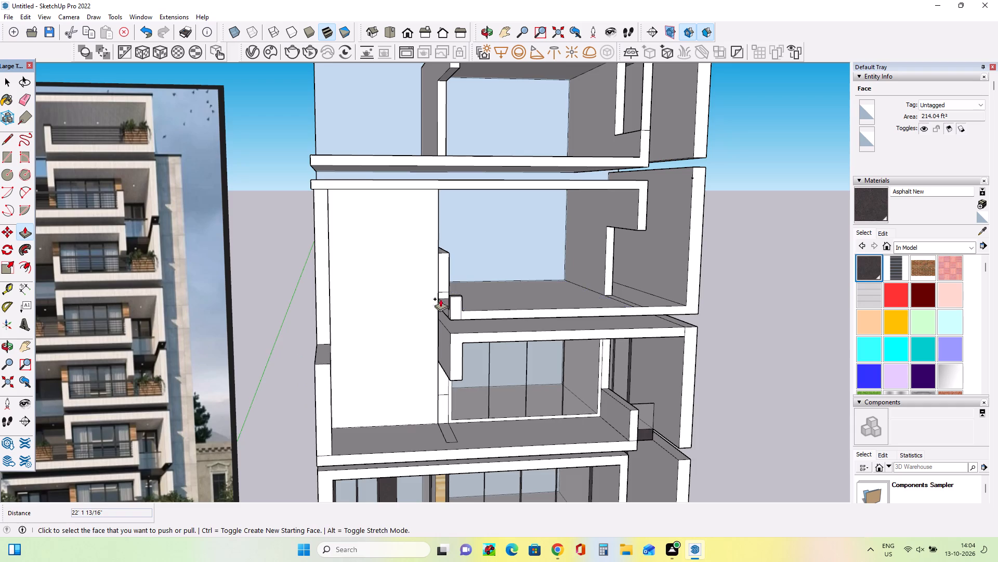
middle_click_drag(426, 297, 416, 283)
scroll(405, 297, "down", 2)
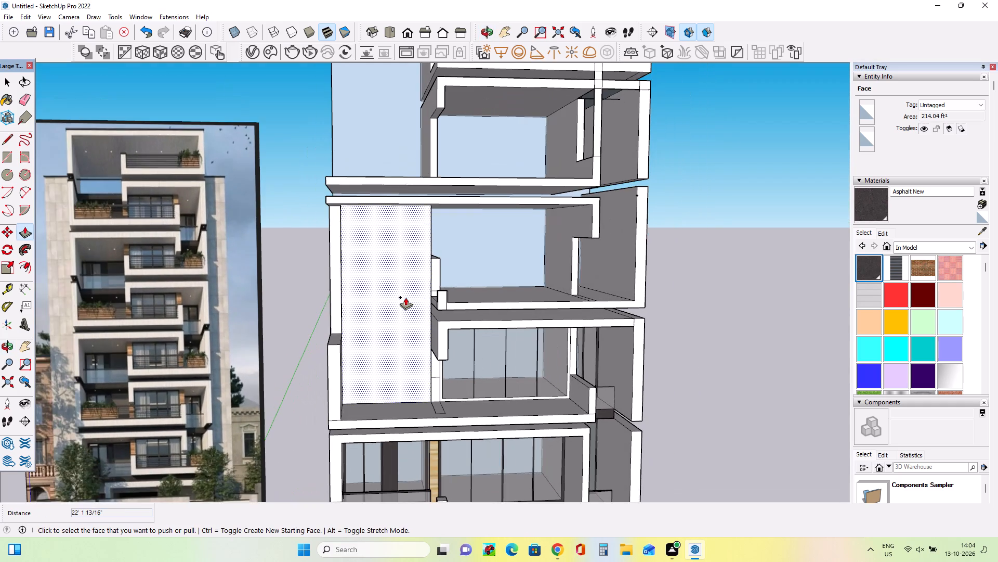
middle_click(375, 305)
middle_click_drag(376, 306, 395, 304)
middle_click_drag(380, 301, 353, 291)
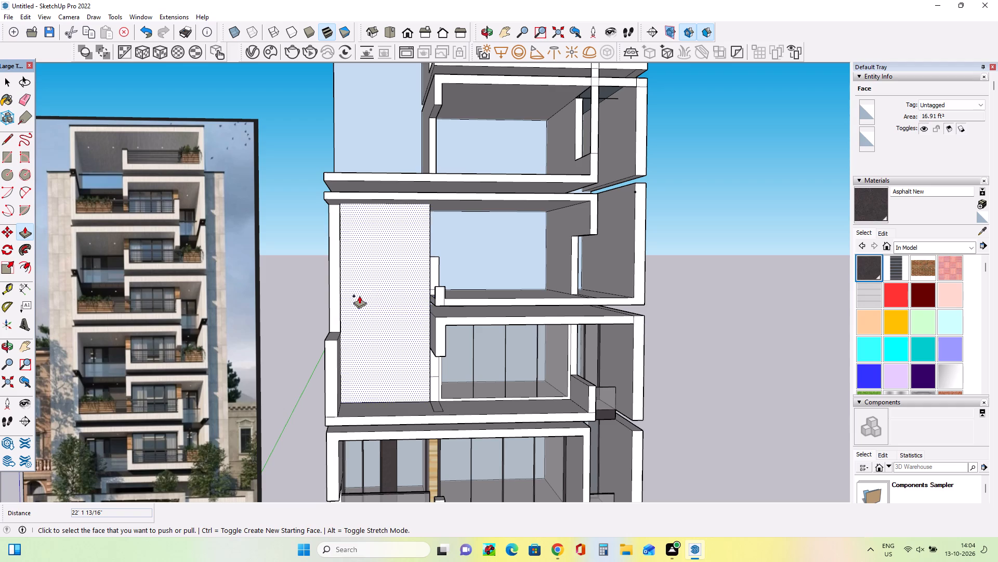
Draw a rectangle about 9' 11 3/8" by 1' 10" across the terrace bay's back wall, level with the adjoining floor slab.
middle_click_drag(343, 297, 352, 297)
scroll(431, 299, "up", 4)
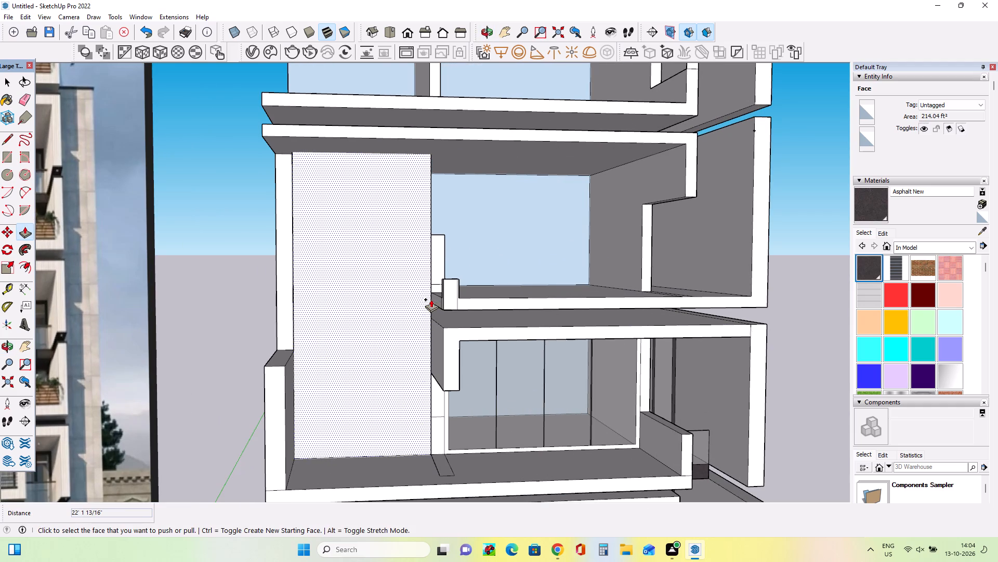
left_click(5, 154)
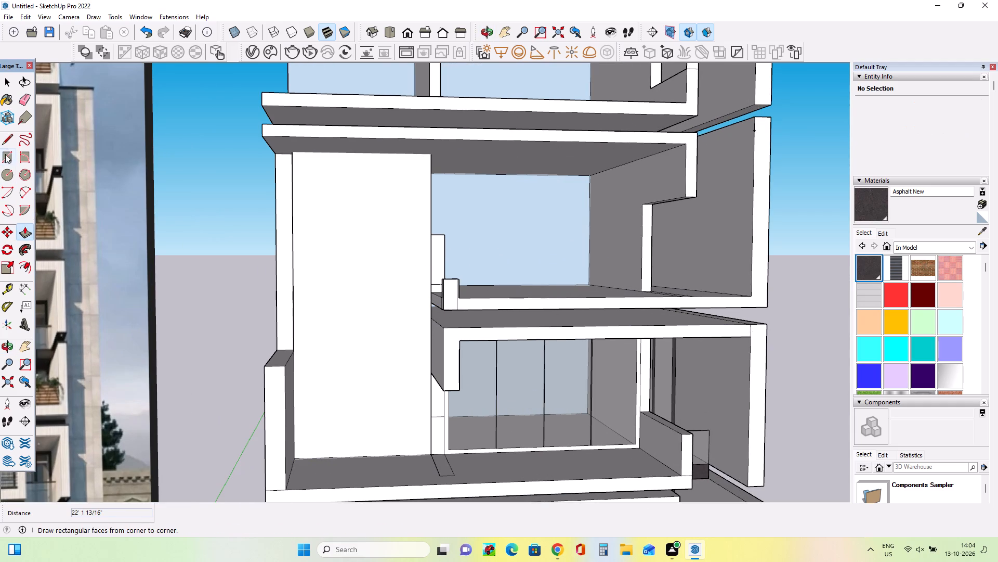
left_click(432, 295)
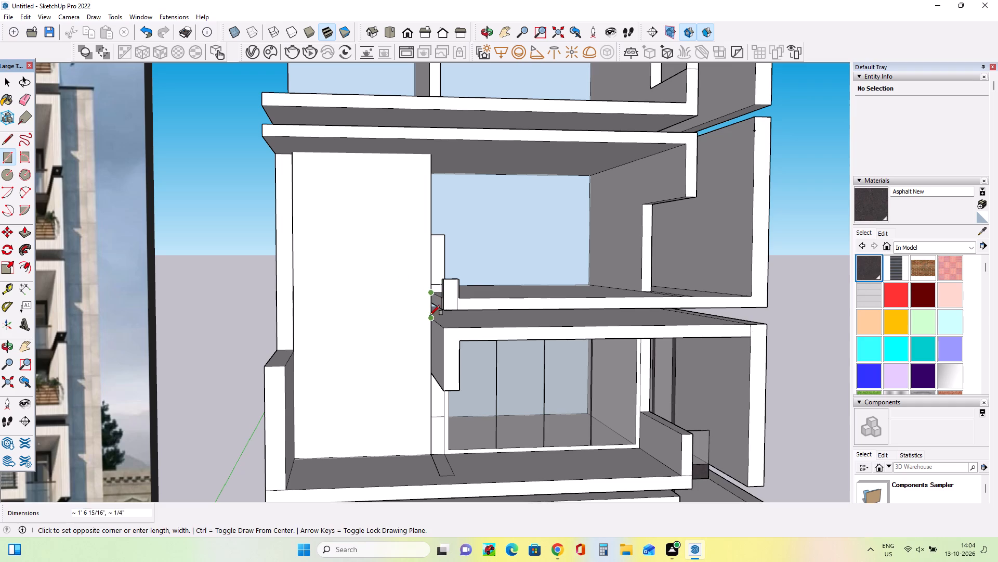
left_click(430, 321)
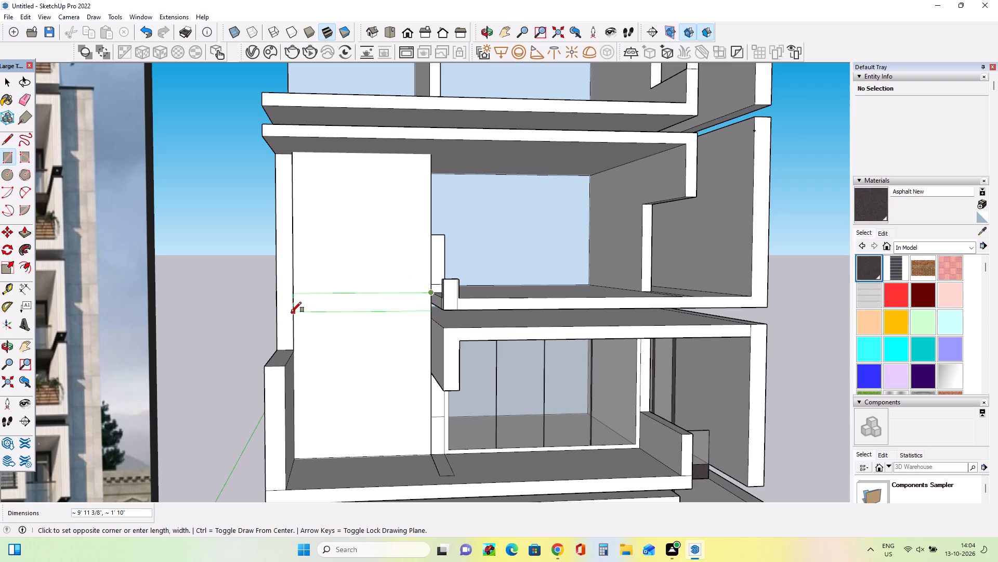
left_click(292, 312)
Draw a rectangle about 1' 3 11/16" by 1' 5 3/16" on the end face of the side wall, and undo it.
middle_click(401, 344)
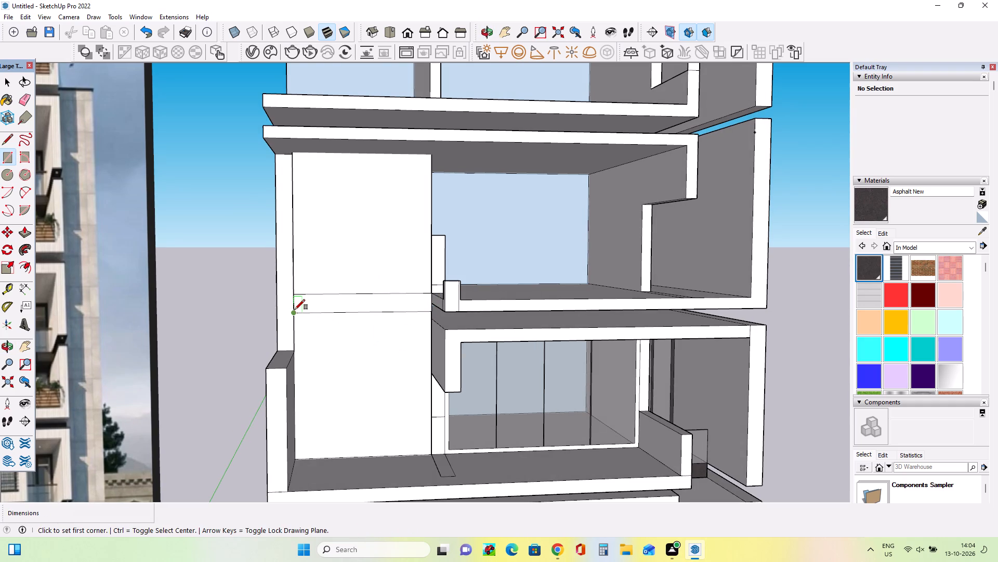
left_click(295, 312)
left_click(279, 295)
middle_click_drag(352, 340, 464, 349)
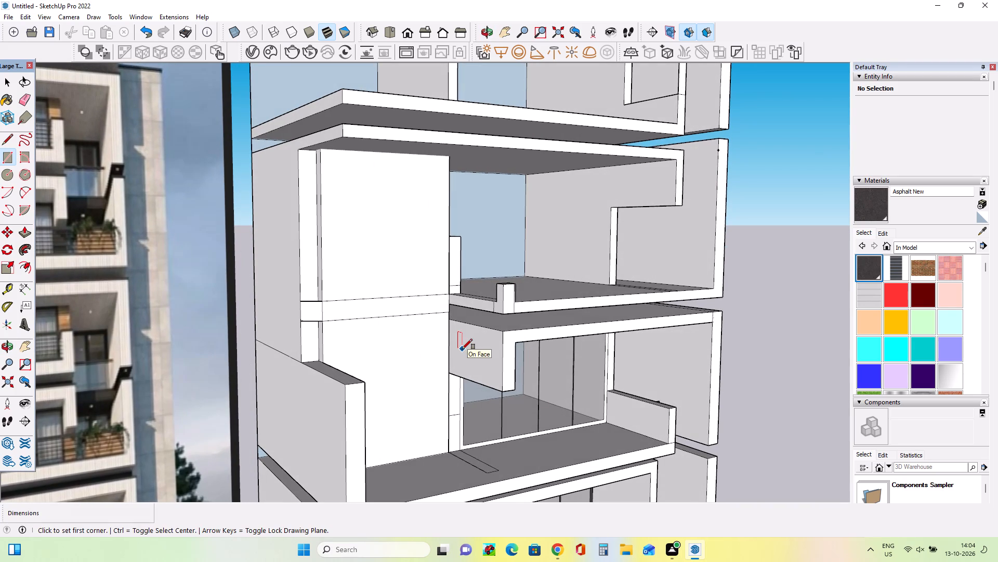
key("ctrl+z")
Draw a rectangle about 1' 3 11/16" by 1' 2 11/16" on the side wall's end face, in line with the back-wall band.
middle_click(448, 359)
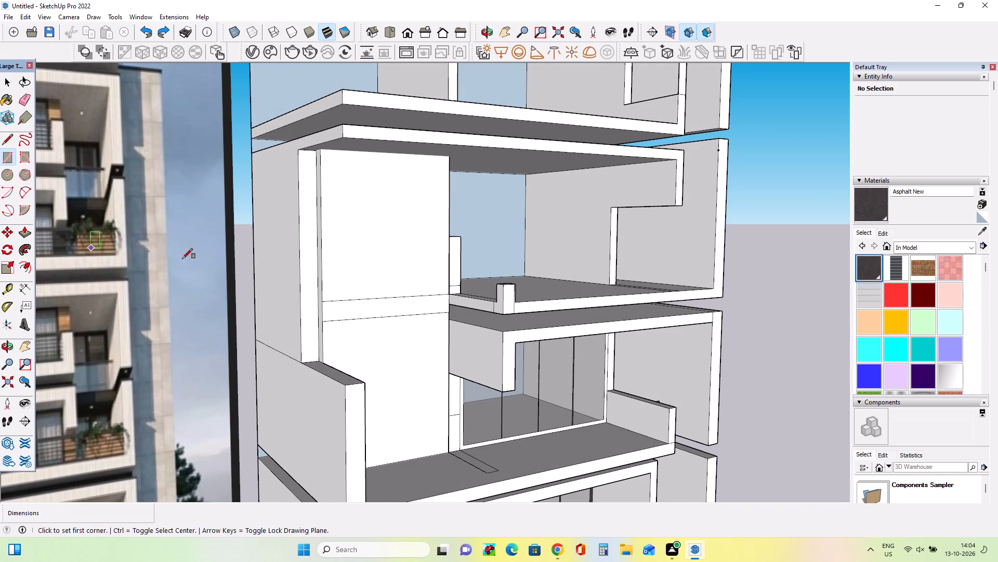
left_click(317, 301)
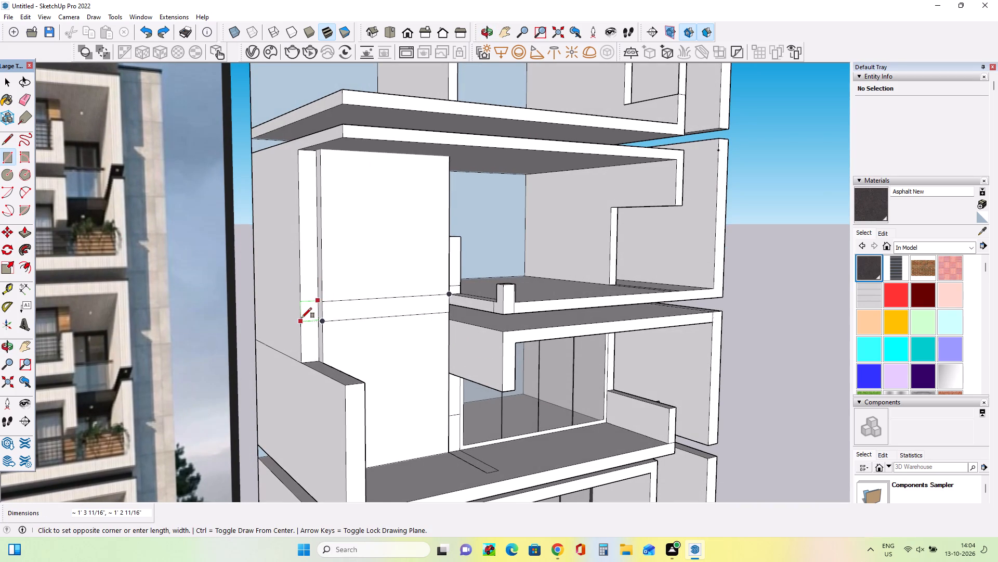
left_click(301, 318)
Push/Pull the side wall's end face above the band forward by about 8 15/16", and again by about 6' 6 7/8".
middle_click_drag(332, 355, 287, 356)
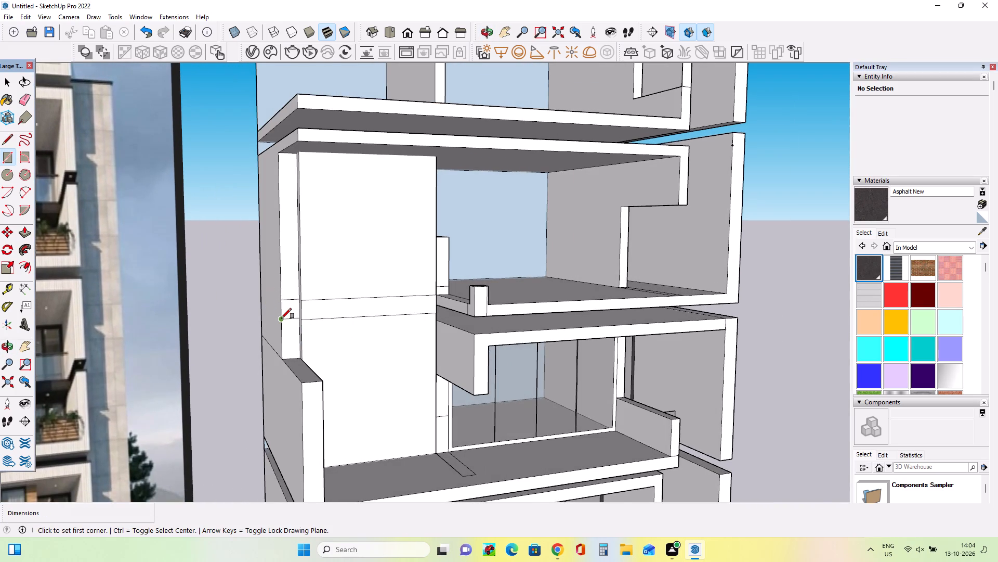
scroll(282, 319, "up", 3)
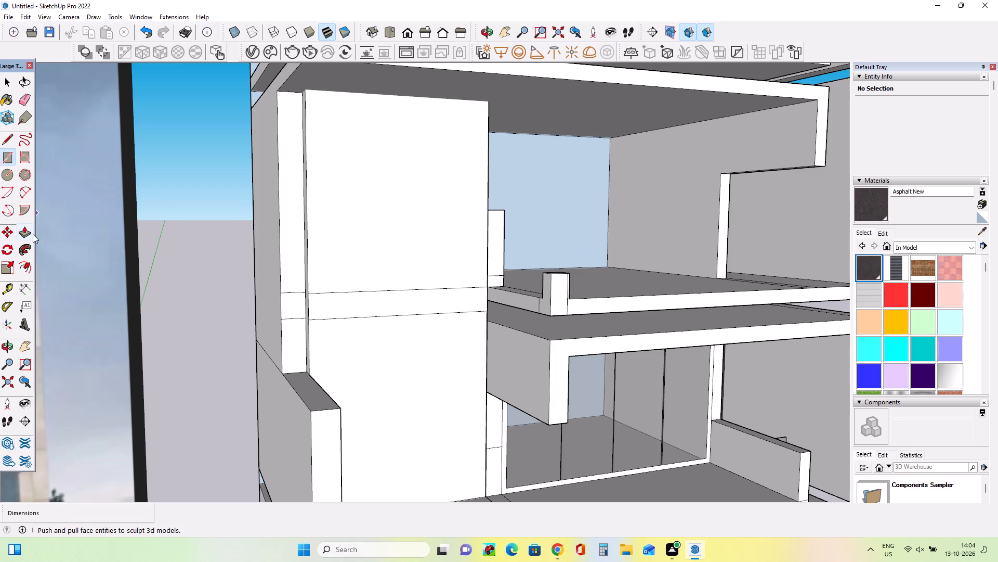
left_click(33, 234)
left_click(294, 231)
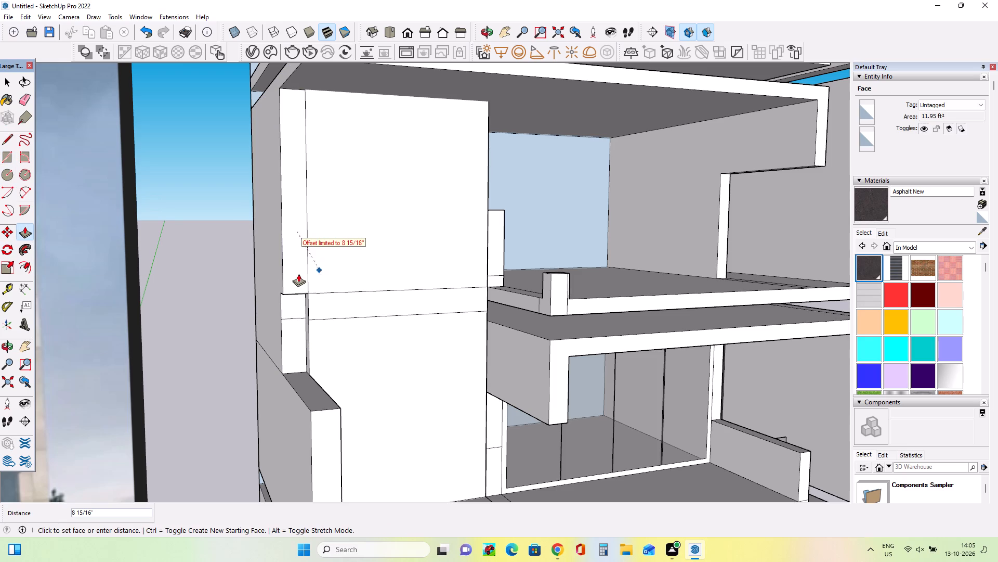
left_click(298, 274)
left_click(290, 279)
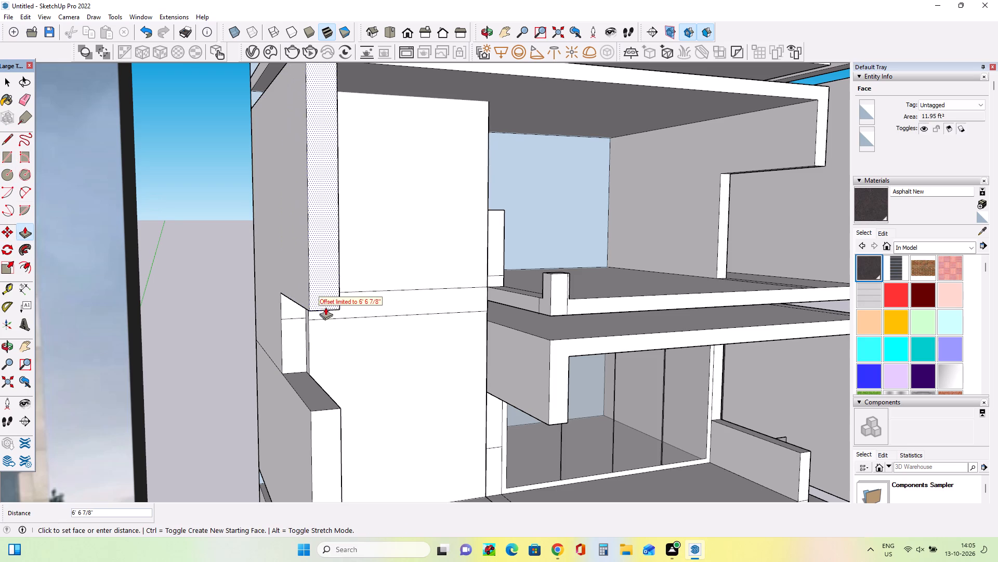
left_click(389, 300)
Push/Pull the small band face on the side wall forward by about 8 15/16", and again by about 6' 6 7/8".
middle_click_drag(399, 326, 317, 336)
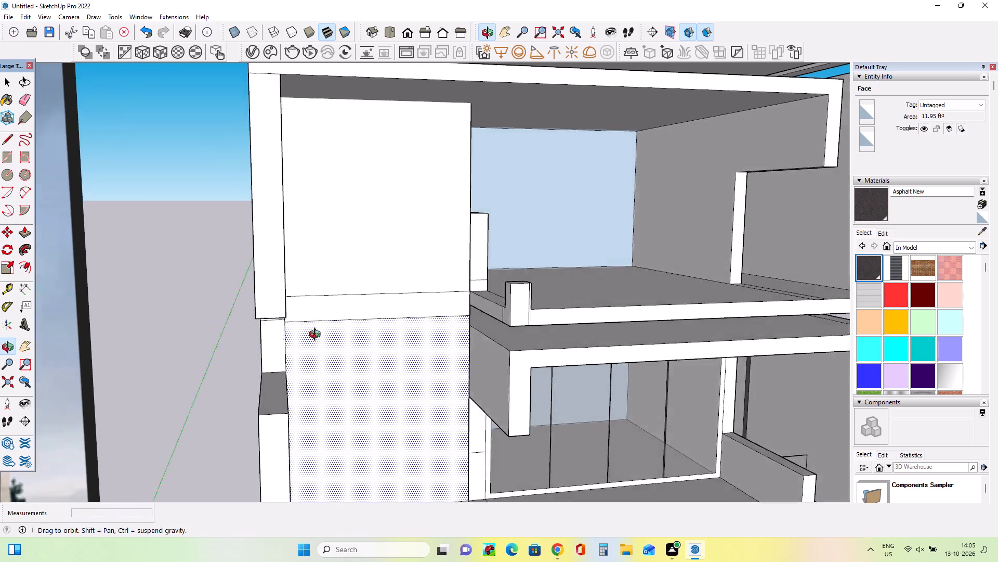
middle_click_drag(317, 336, 284, 331)
scroll(262, 341, "down", 1)
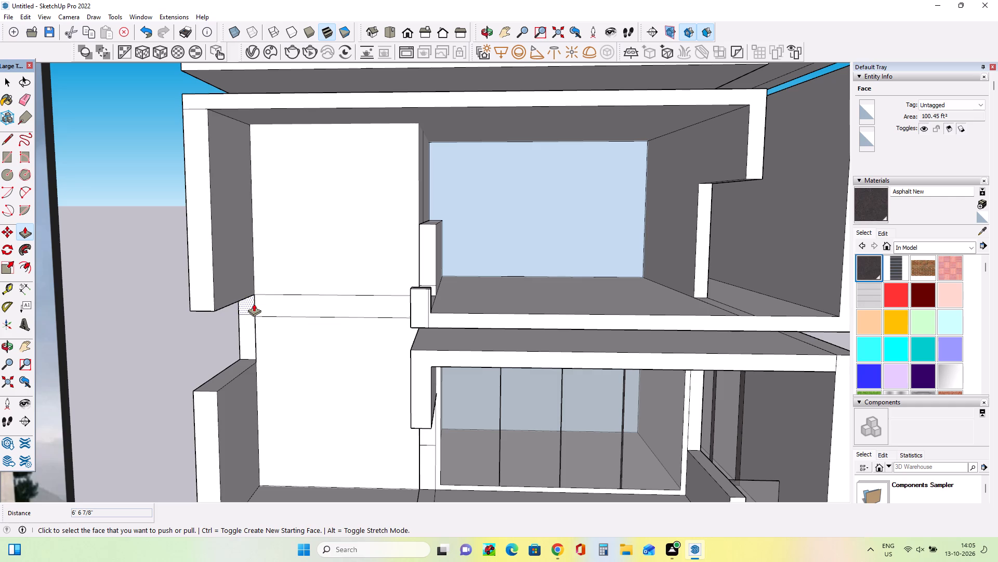
left_click(251, 303)
left_click(216, 310)
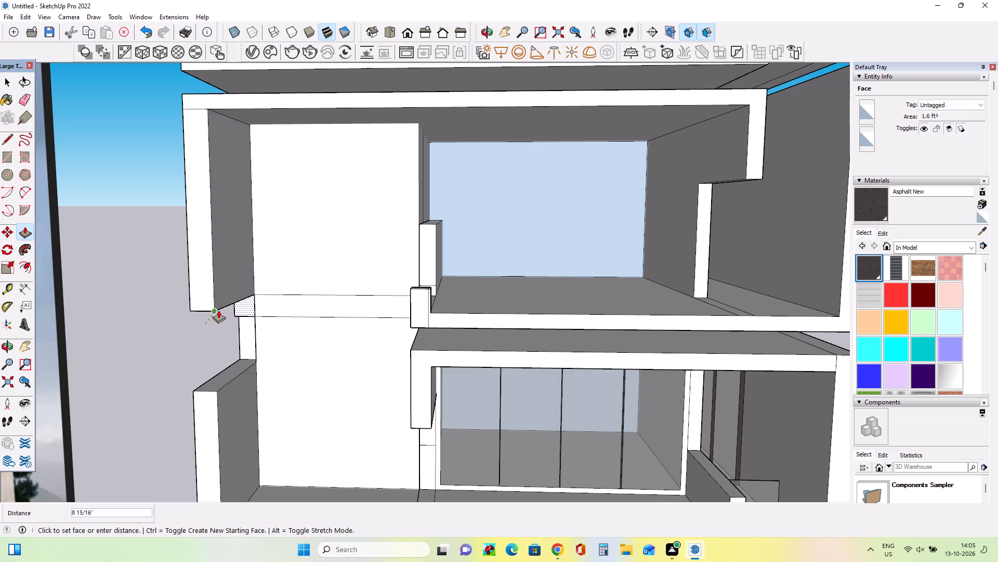
left_click(246, 306)
left_click(211, 305)
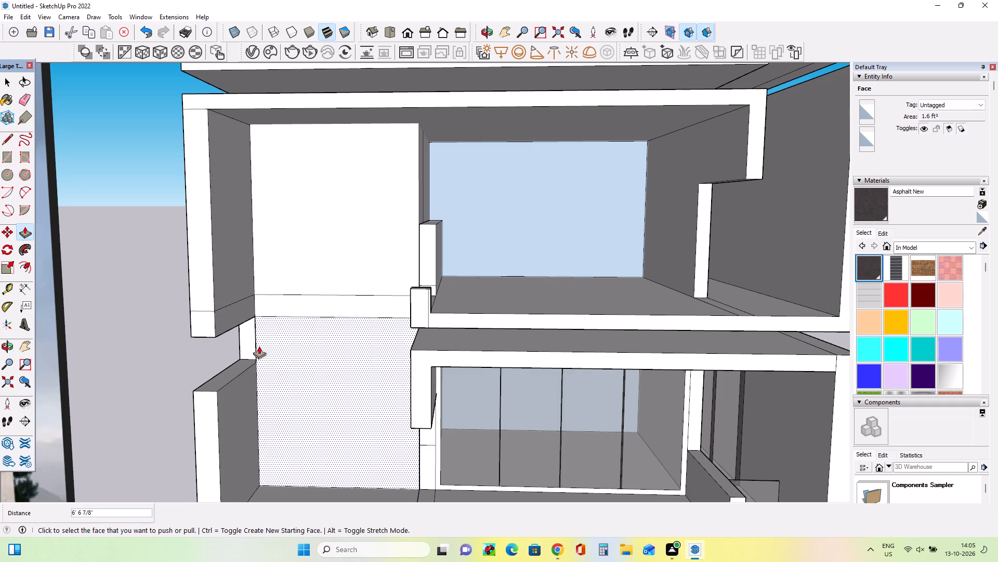
Push/Pull the top of the terrace's lower side wall up by about 10 1/4".
middle_click_drag(261, 340, 287, 313)
scroll(287, 313, "down", 6)
middle_click_drag(295, 326, 420, 323)
scroll(334, 334, "up", 3)
middle_click_drag(429, 317, 396, 332)
scroll(419, 345, "up", 2)
left_click(212, 364)
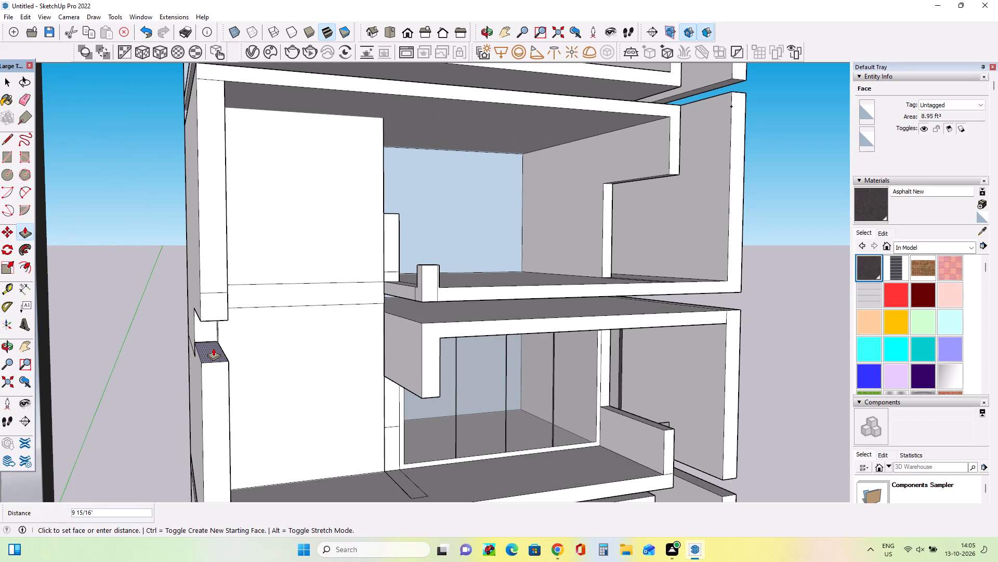
left_click(214, 348)
Draw a reference line about 11' 4 1/8" long from the neighbouring slab's top corner across to the gap in the side wall.
middle_click_drag(218, 358, 216, 341)
middle_click_drag(216, 341, 297, 324)
middle_click(297, 324)
left_click(7, 137)
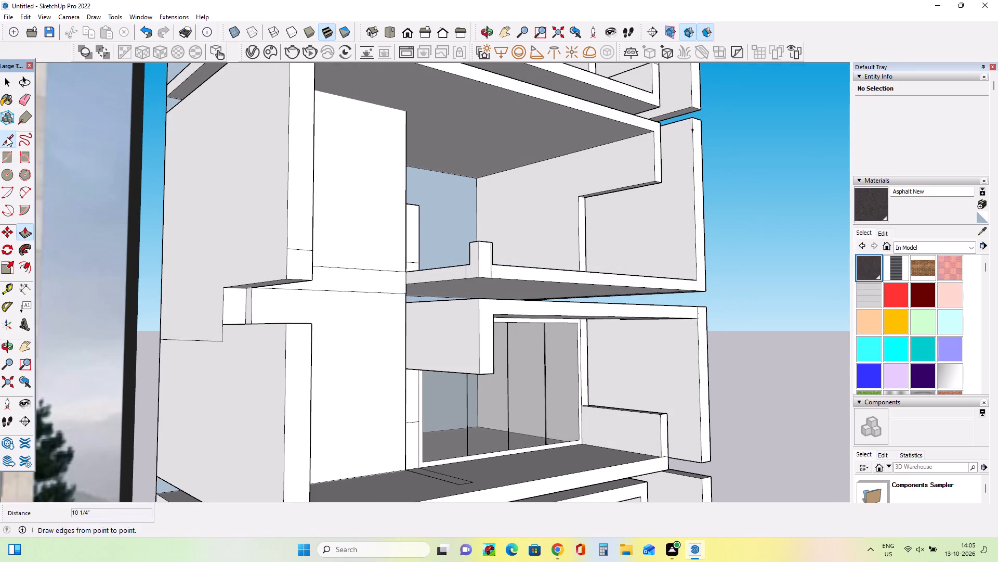
left_click(470, 302)
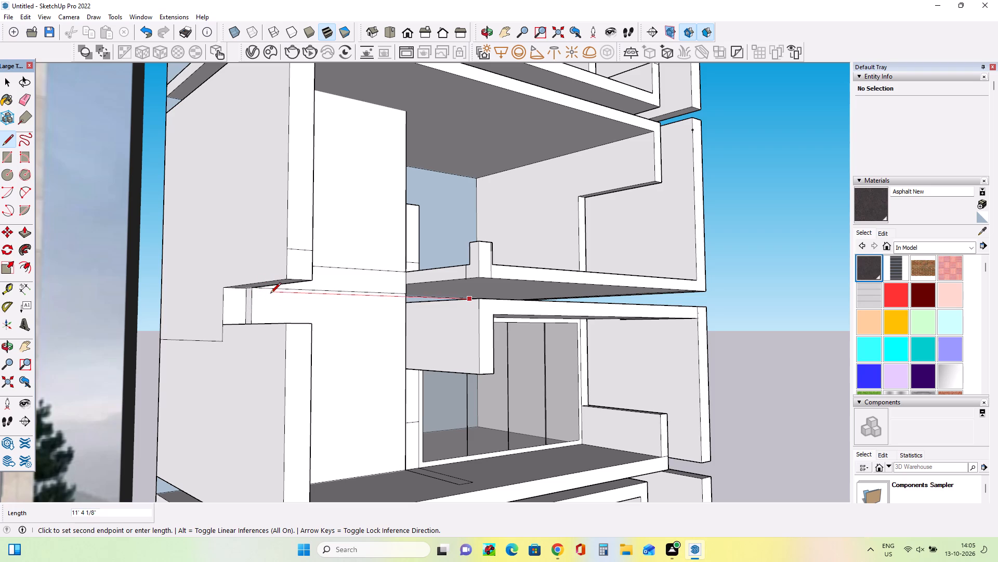
left_click(270, 293)
middle_click_drag(313, 384, 325, 426)
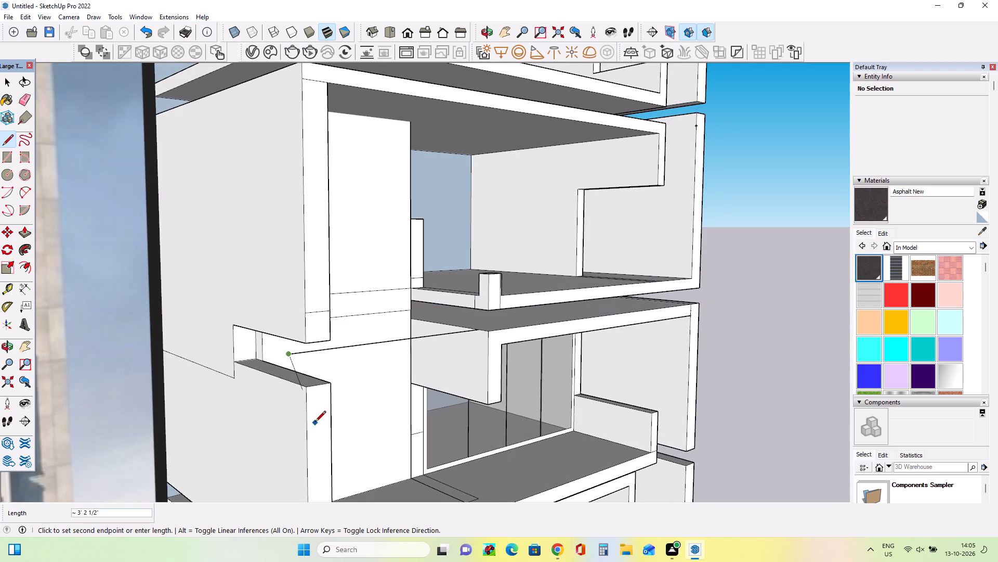
key("space")
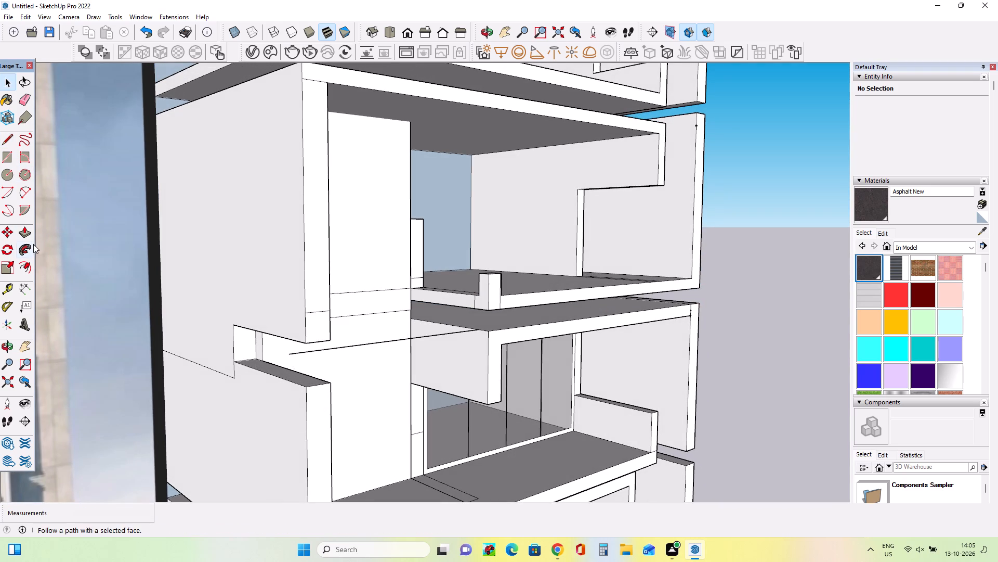
Push/Pull the lower side wall's top face up to the reference line by about 1' 3 13/16".
left_click(28, 239)
left_click(311, 380)
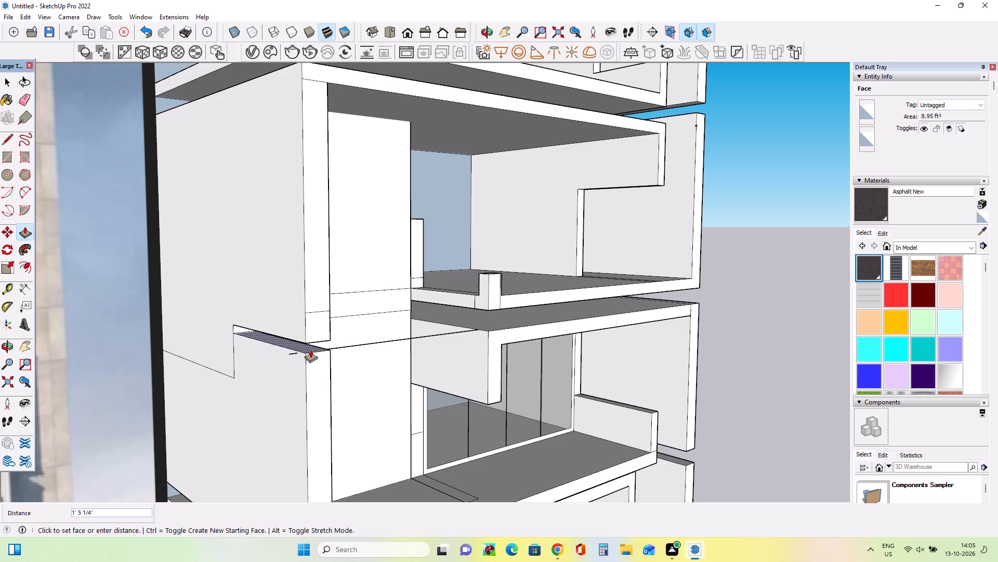
left_click(310, 351)
Push/Pull the strip in the side-wall gap back by about 5' 10 3/8", and its remaining section by about 4' 9 1/2".
middle_click_drag(348, 428, 225, 415)
scroll(227, 412, "down", 3)
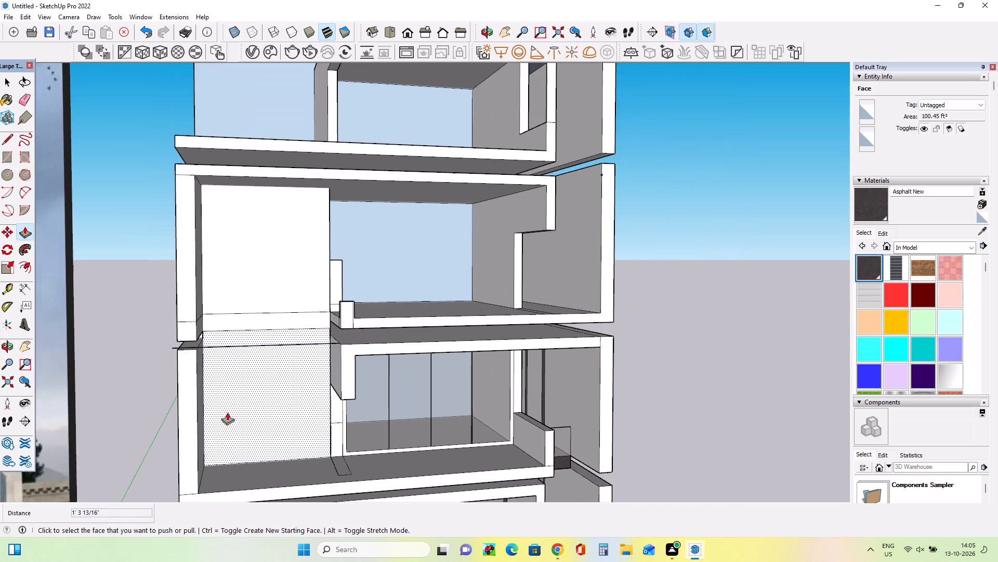
middle_click_drag(243, 393, 383, 370)
scroll(240, 325, "up", 6)
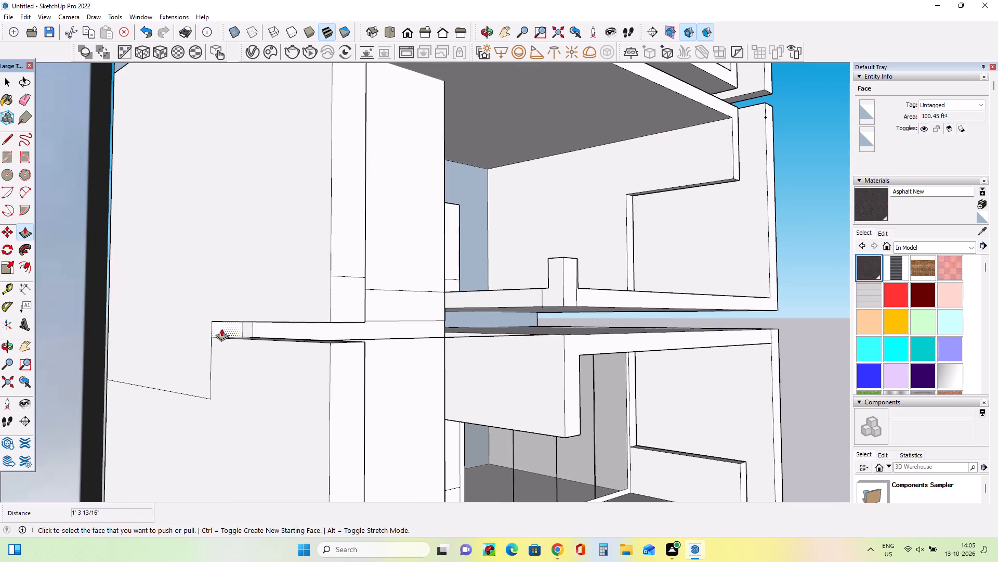
left_click(220, 327)
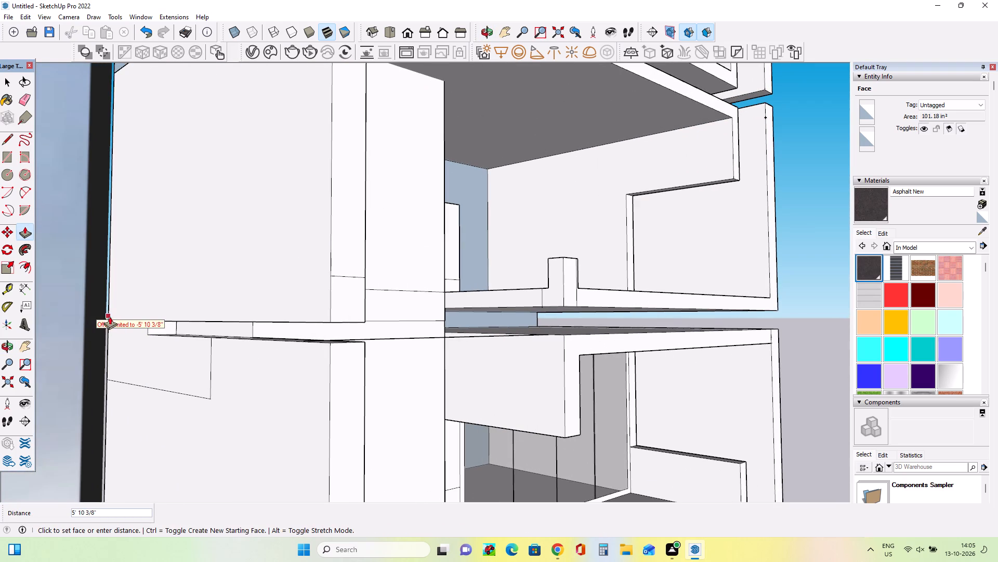
left_click(120, 332)
left_click(160, 326)
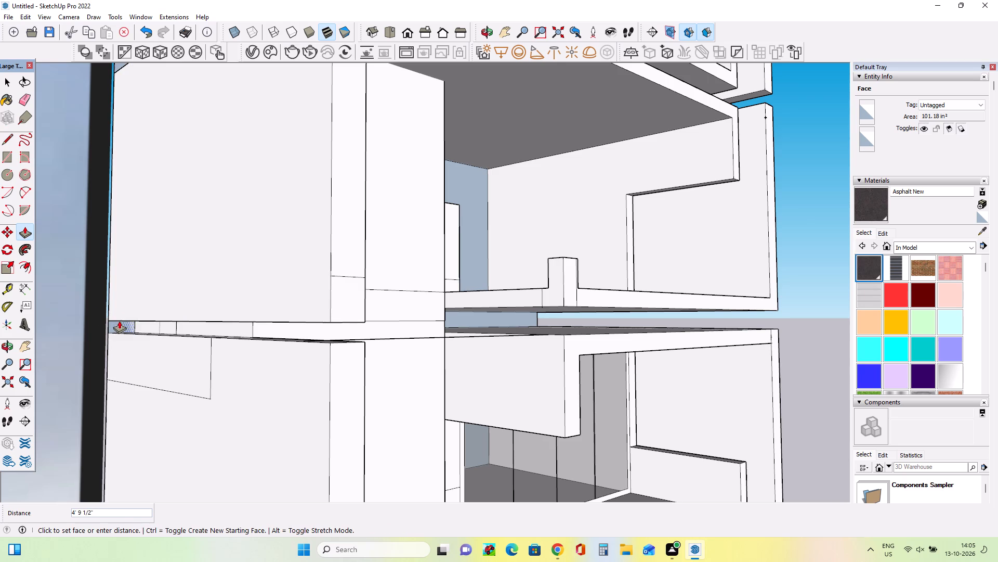
left_click(119, 321)
Erase the leftover rear edges in the side-wall gap, the stray outline on the outer side wall and the reference line.
middle_click_drag(215, 362, 187, 361)
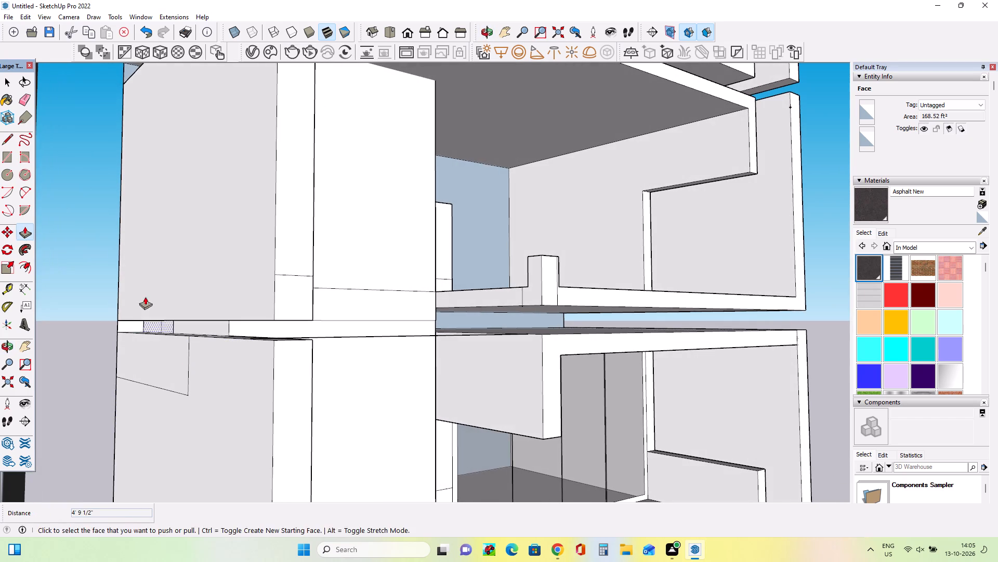
left_click(25, 98)
left_click(119, 325)
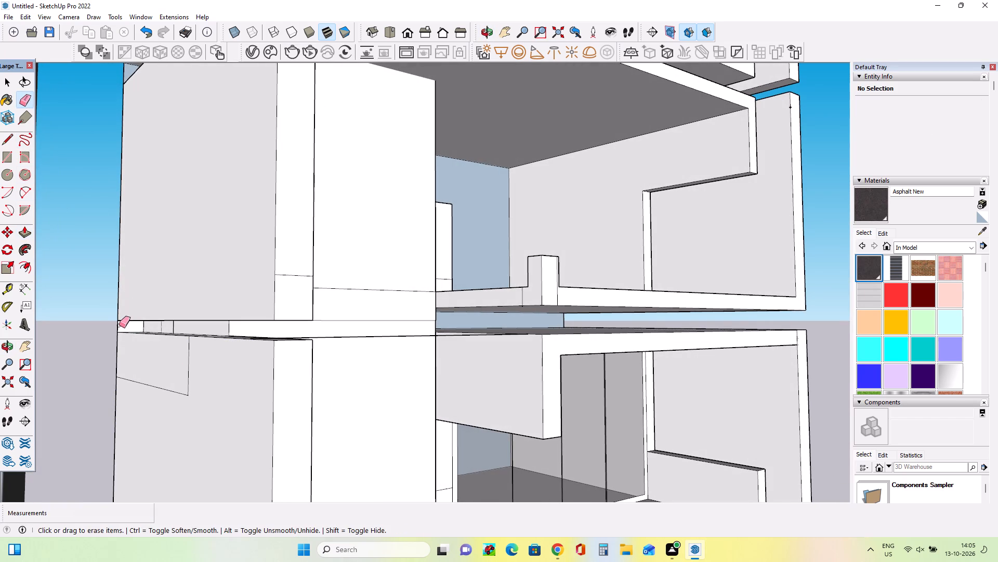
left_click(117, 327)
left_click(188, 381)
left_click(183, 395)
middle_click_drag(257, 384, 215, 388)
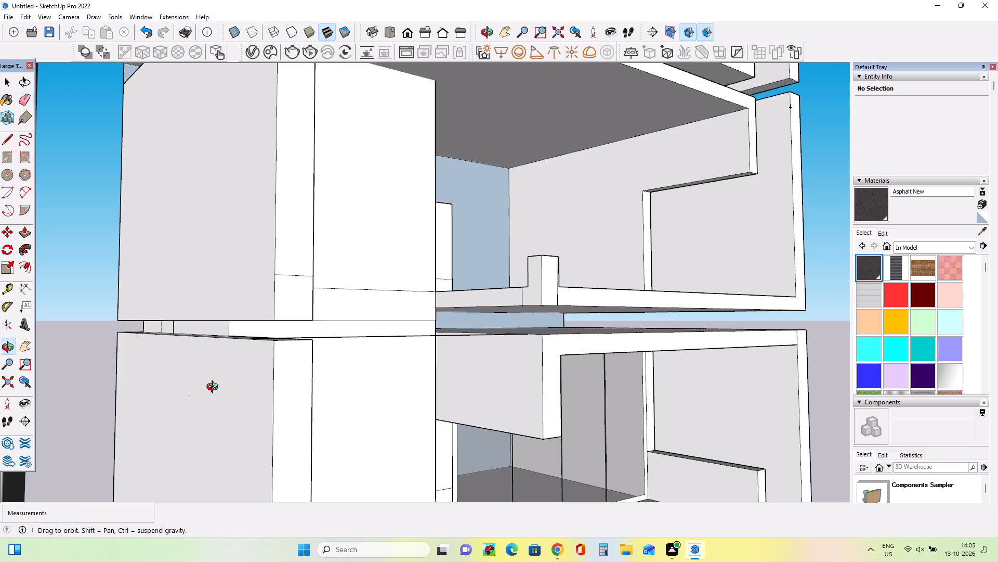
middle_click_drag(215, 388, 202, 389)
middle_click_drag(170, 389, 127, 395)
left_click(192, 351)
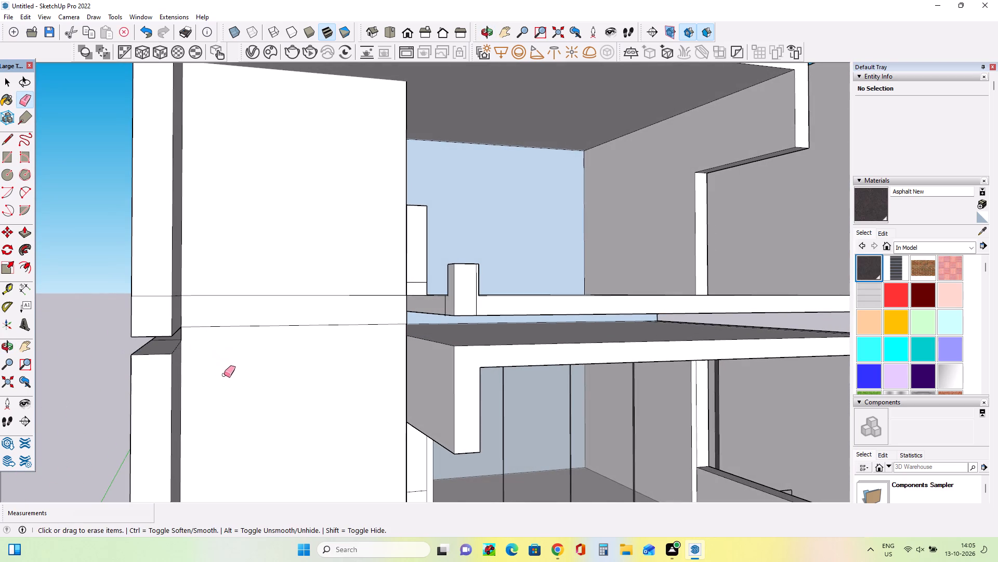
Examine the terrace bay's side and back walls within the whole building against the reference image.
middle_click_drag(232, 375, 263, 373)
middle_click_drag(235, 388, 137, 424)
scroll(226, 429, "down", 5)
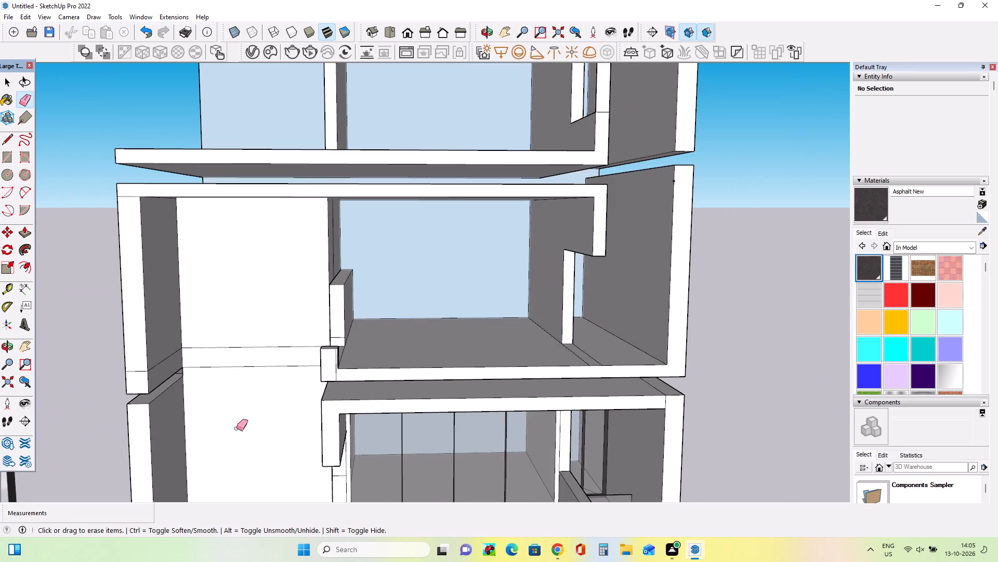
scroll(237, 428, "down", 13)
scroll(268, 418, "up", 1)
scroll(233, 491, "up", 3)
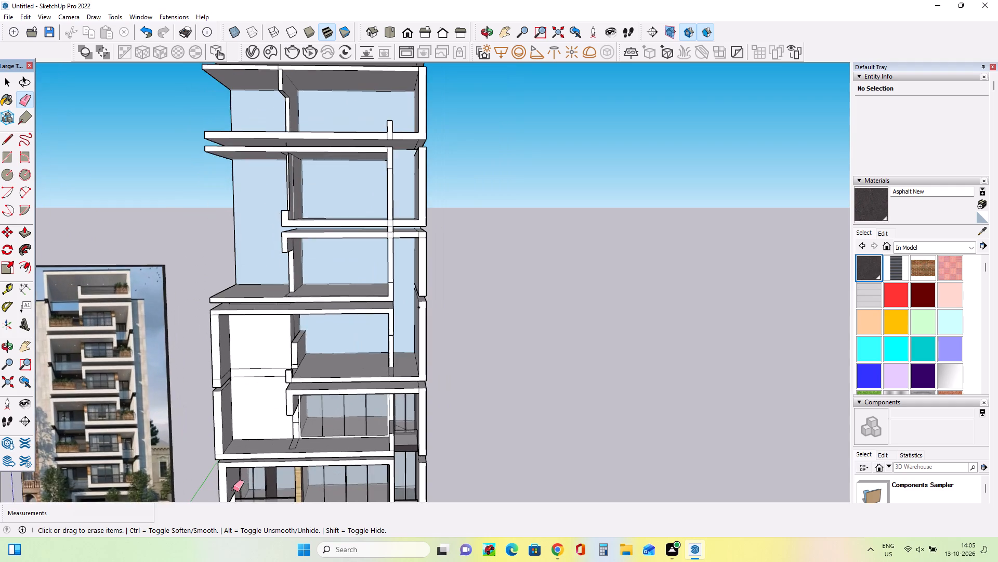
scroll(245, 478, "up", 4)
middle_click_drag(277, 431, 300, 414)
scroll(303, 375, "down", 3)
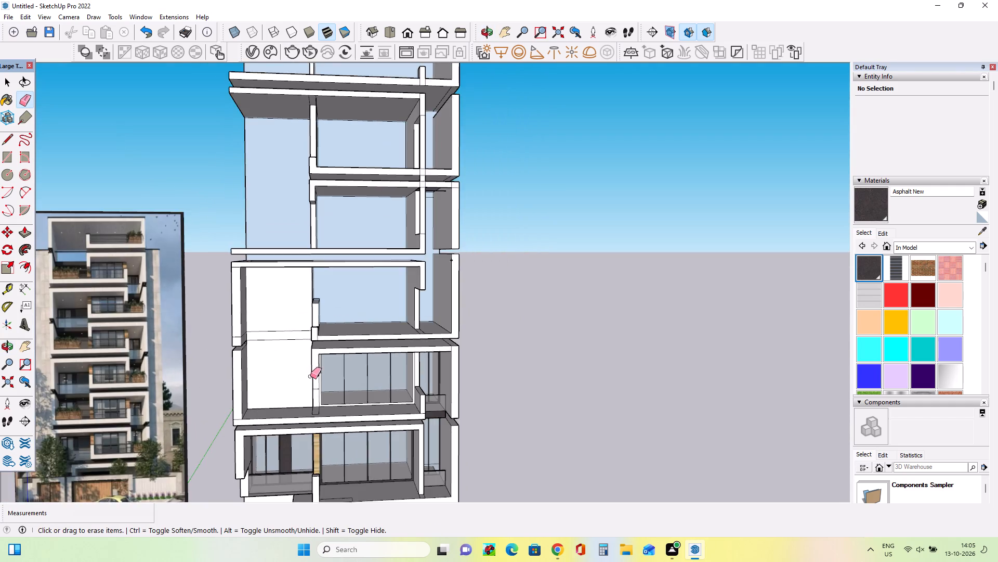
Paint the narrow horizontal band between the two white back-wall panels of the terrace bay with the Asphalt New material.
scroll(310, 376, "down", 4)
left_click(24, 350)
left_click_drag(82, 350, 99, 352)
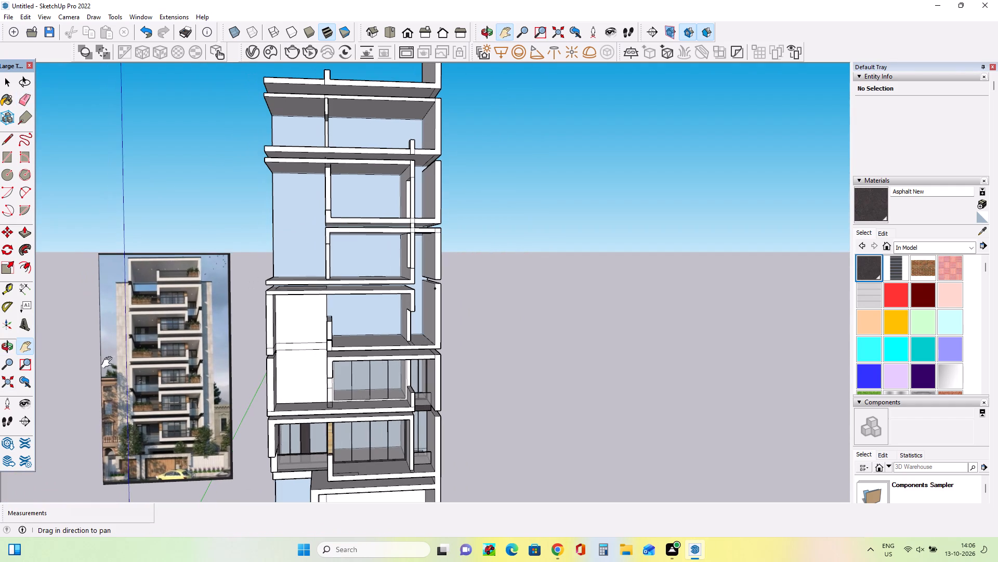
left_click_drag(129, 363, 280, 321)
scroll(360, 333, "up", 6)
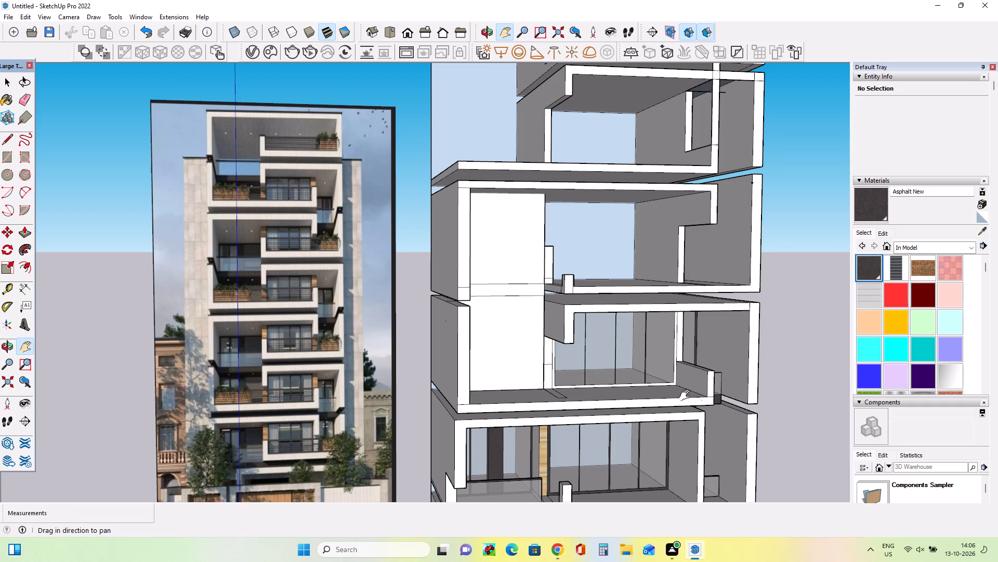
middle_click_drag(607, 349, 541, 340)
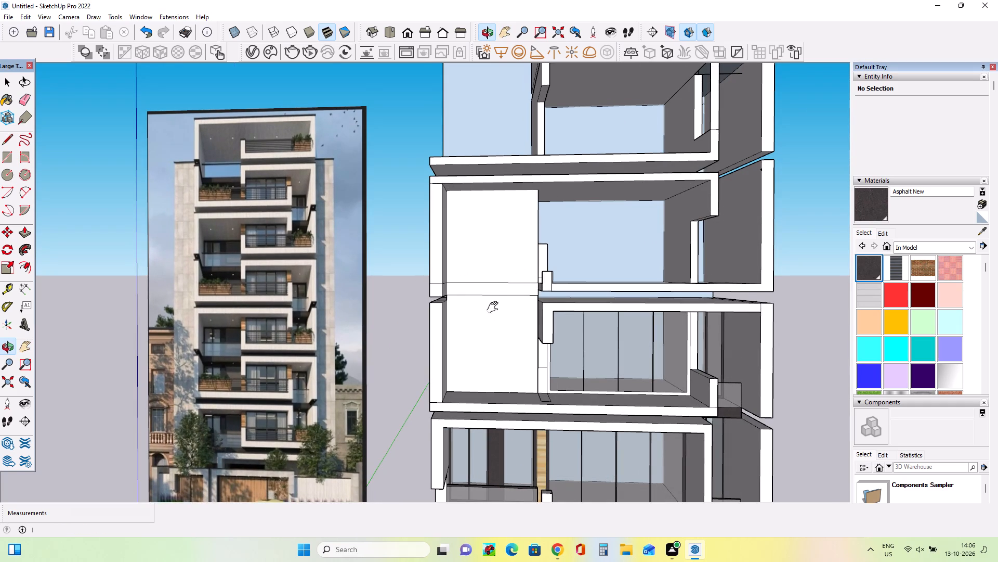
scroll(498, 298, "up", 2)
middle_click_drag(524, 309, 531, 311)
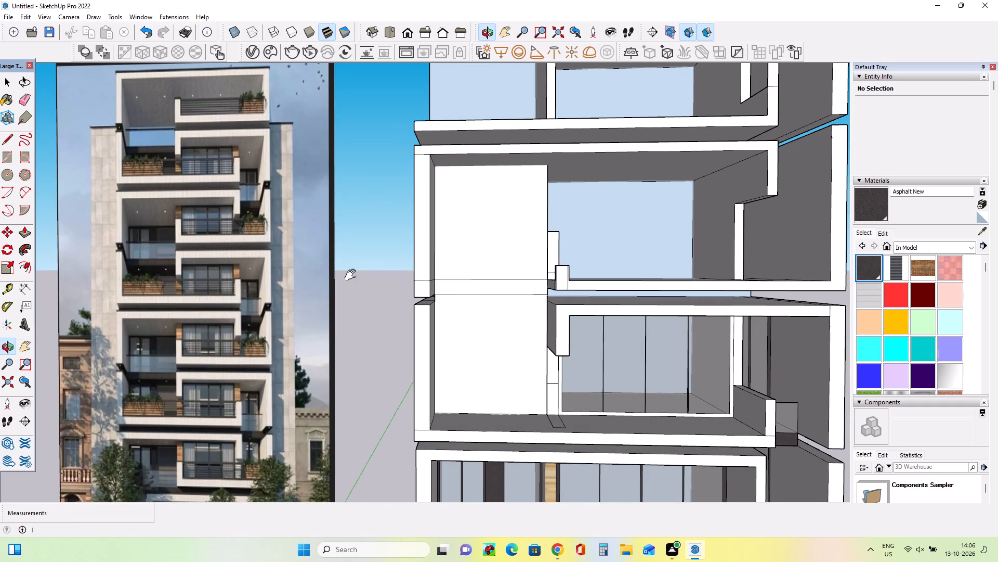
left_click(868, 266)
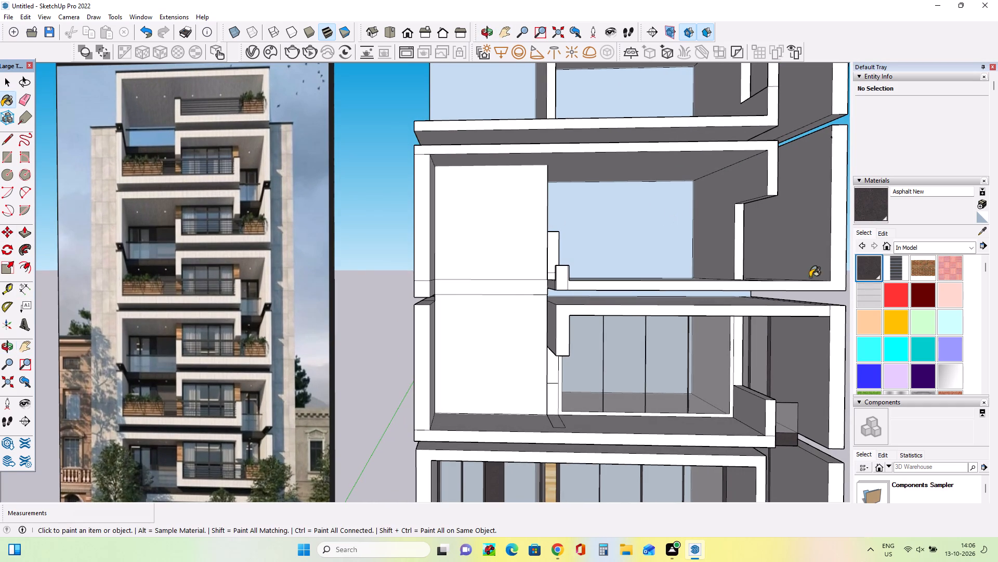
left_click(509, 288)
Examine the terrace windows and balconies in the reference image and compare them with the bay's back-wall panels.
middle_click_drag(569, 330, 577, 334)
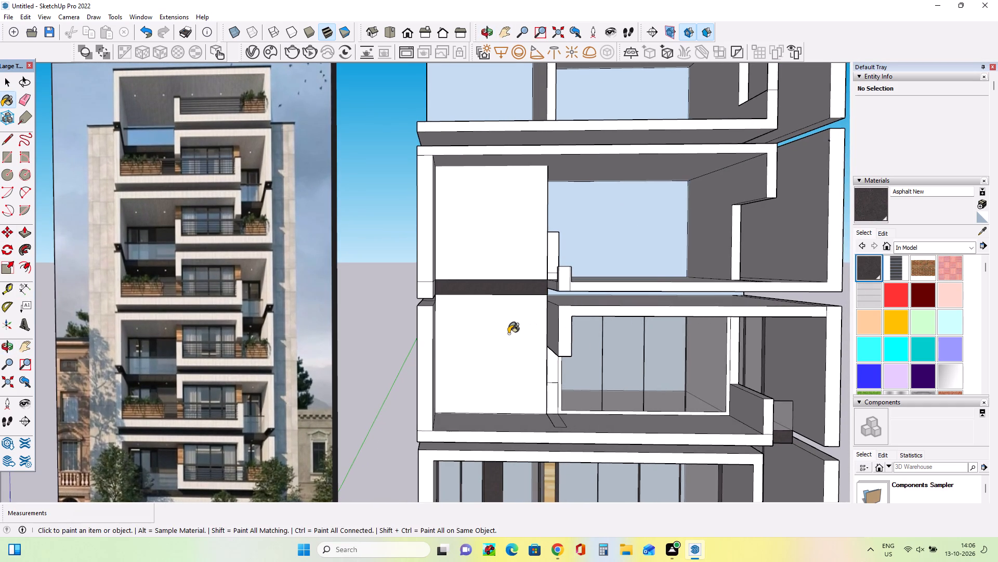
middle_click_drag(508, 340, 508, 346)
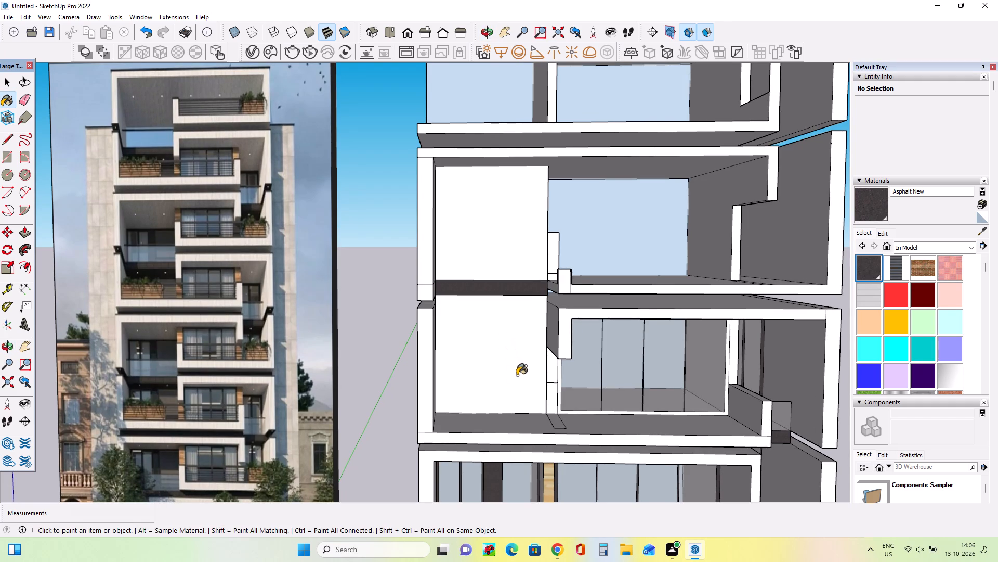
middle_click_drag(517, 375, 524, 350)
scroll(190, 395, "up", 8)
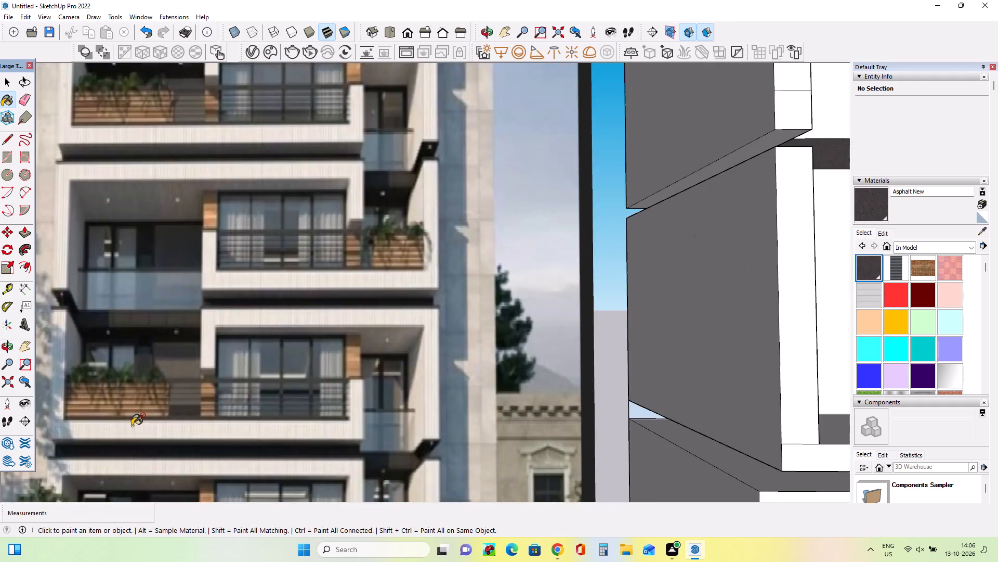
scroll(133, 425, "up", 5)
scroll(135, 425, "down", 8)
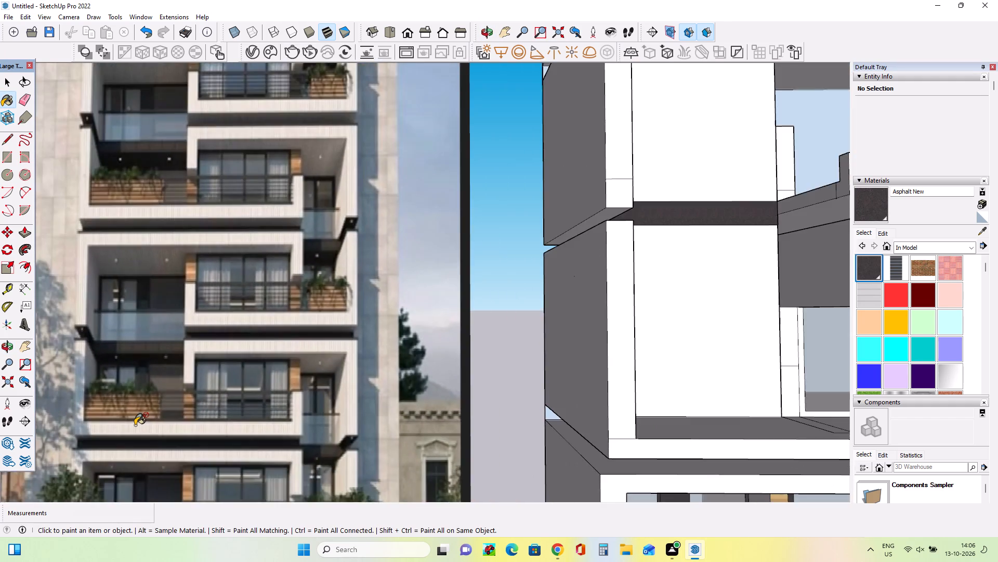
scroll(136, 425, "down", 7)
middle_click_drag(508, 354, 489, 362)
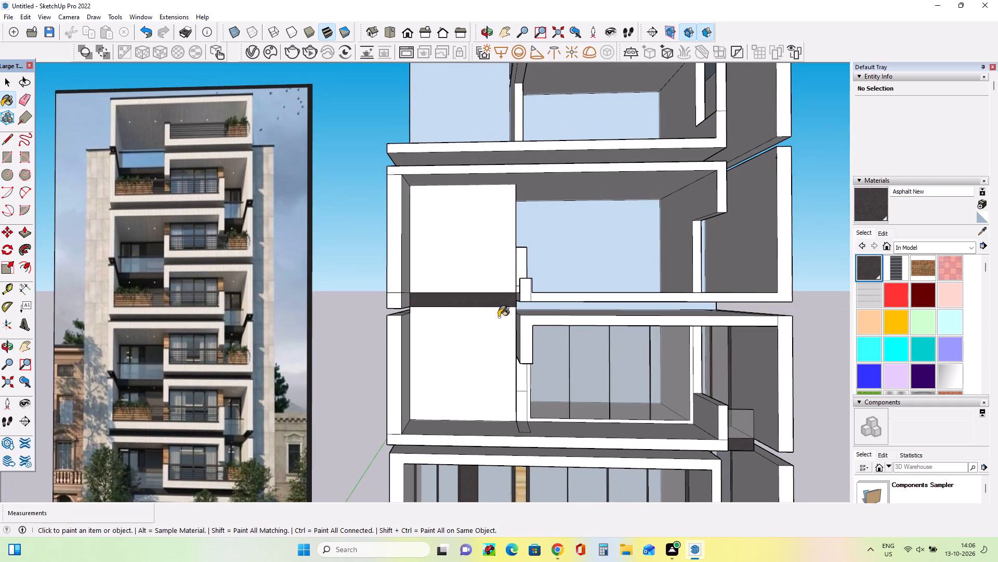
Offset the outlines of the two white back-wall panels inward, the lower by about 3 3/4" and the upper by about 4 1/4".
left_click(31, 261)
left_click(464, 368)
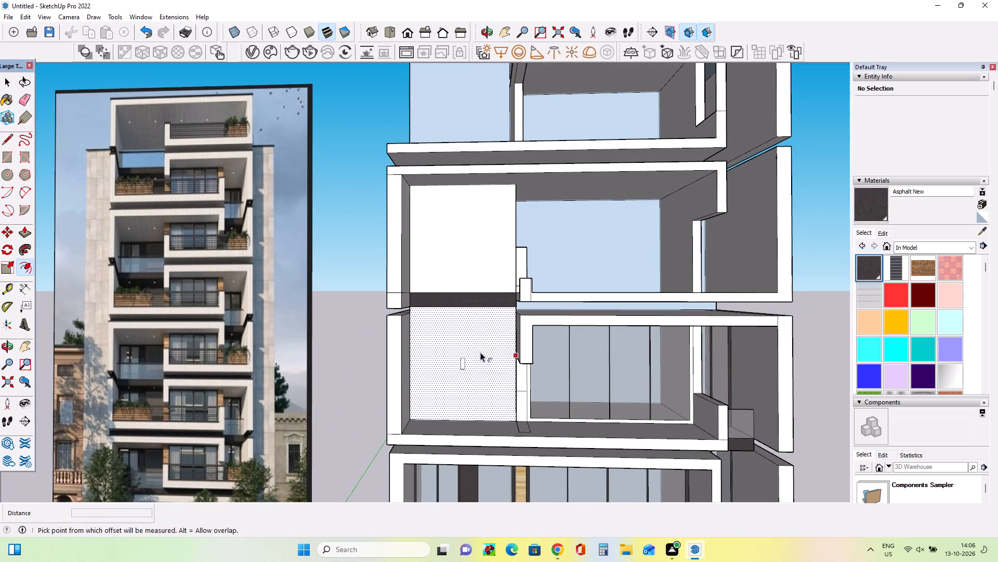
key("ctrl+z")
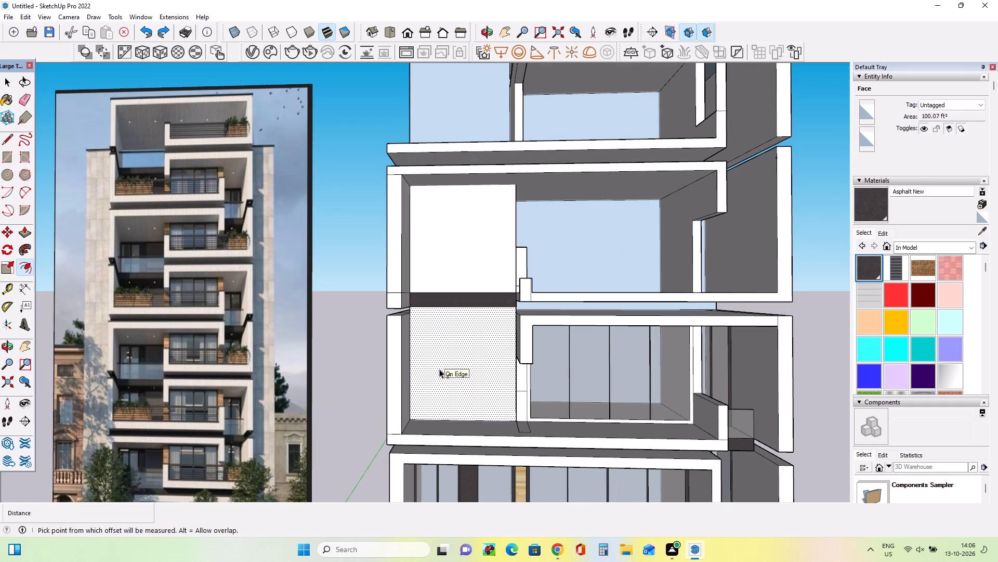
left_click(458, 361)
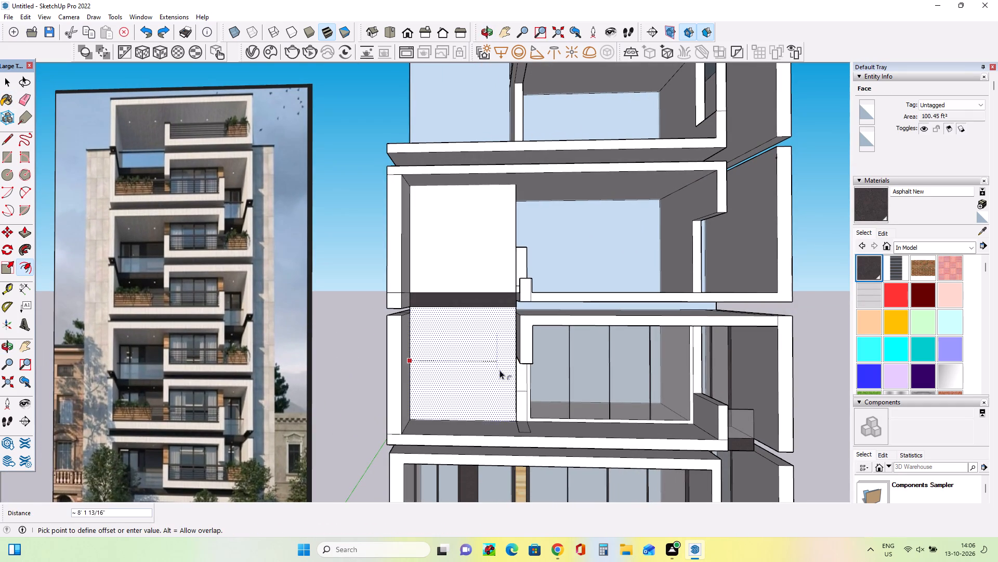
left_click(413, 366)
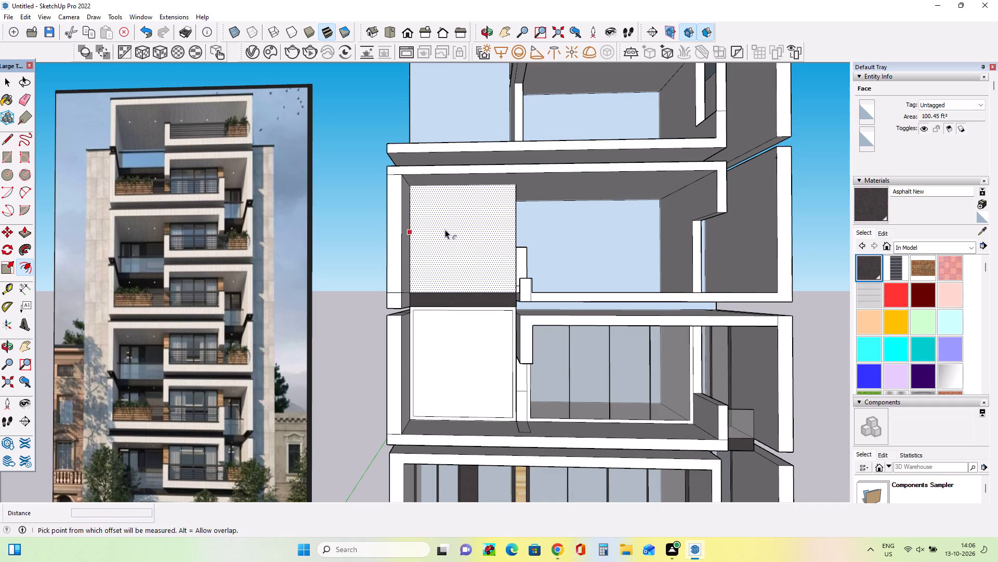
left_click(445, 229)
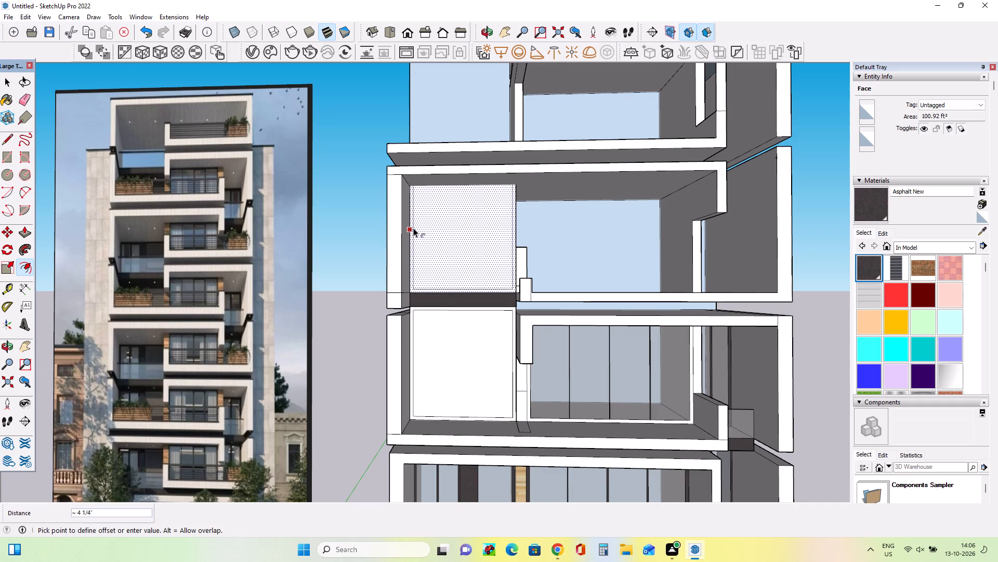
left_click(413, 228)
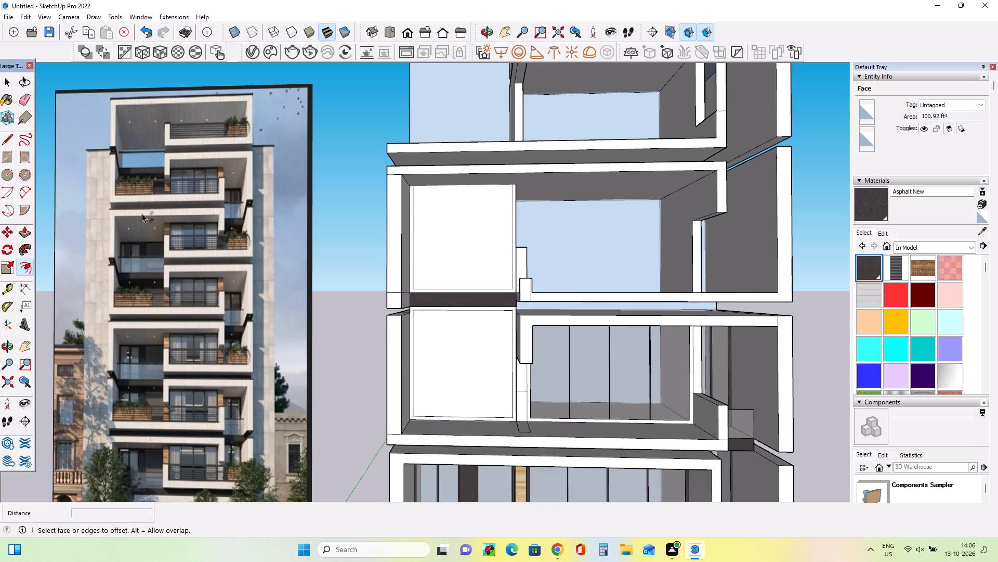
Draw a central full-height mullion rectangle inside each panel's frame, about 9' 8 13/16" tall on the lower and 4 1/8" by 9' 5 9/16" on the upper.
left_click(7, 159)
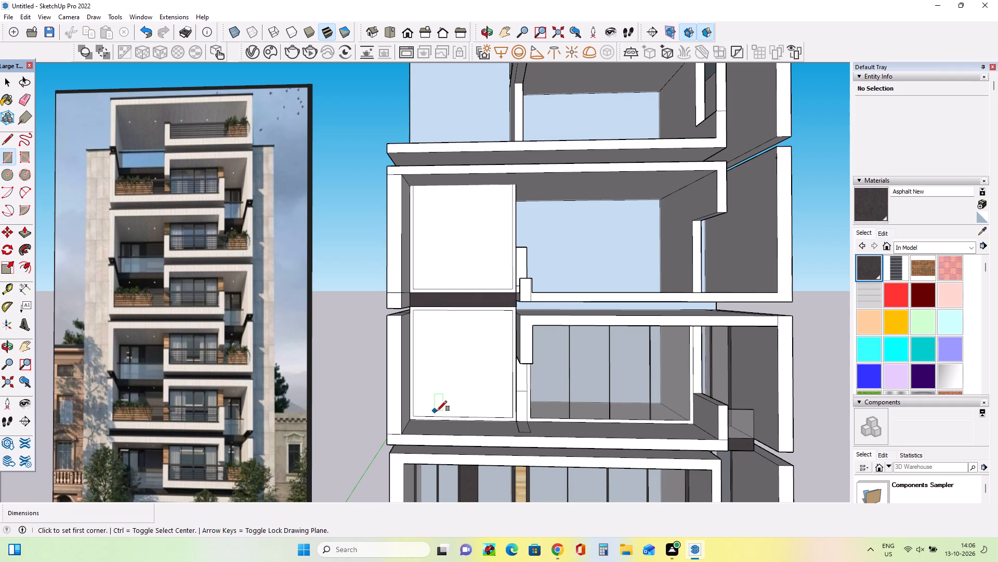
left_click(464, 417)
scroll(466, 324, "up", 6)
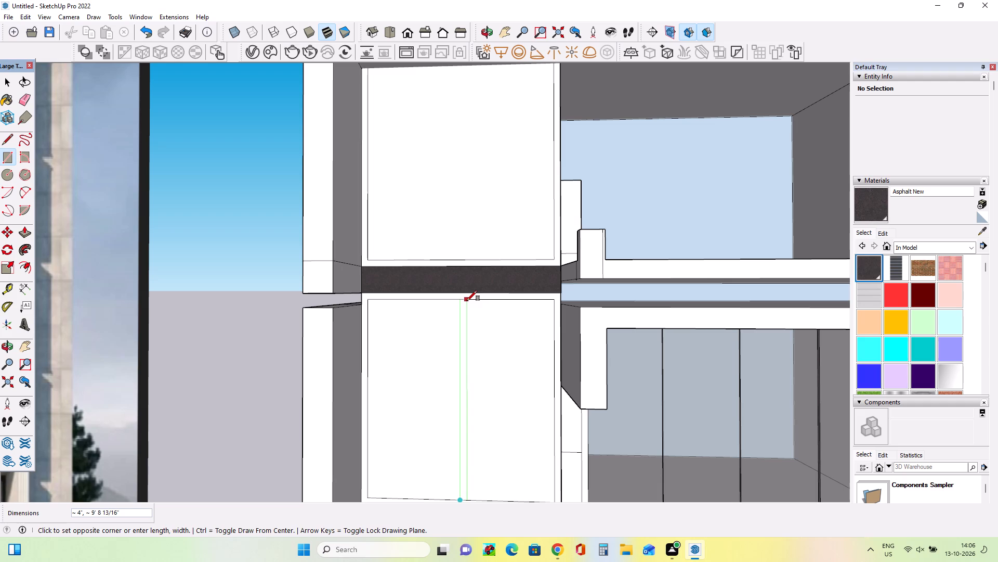
left_click(467, 301)
scroll(475, 338, "down", 8)
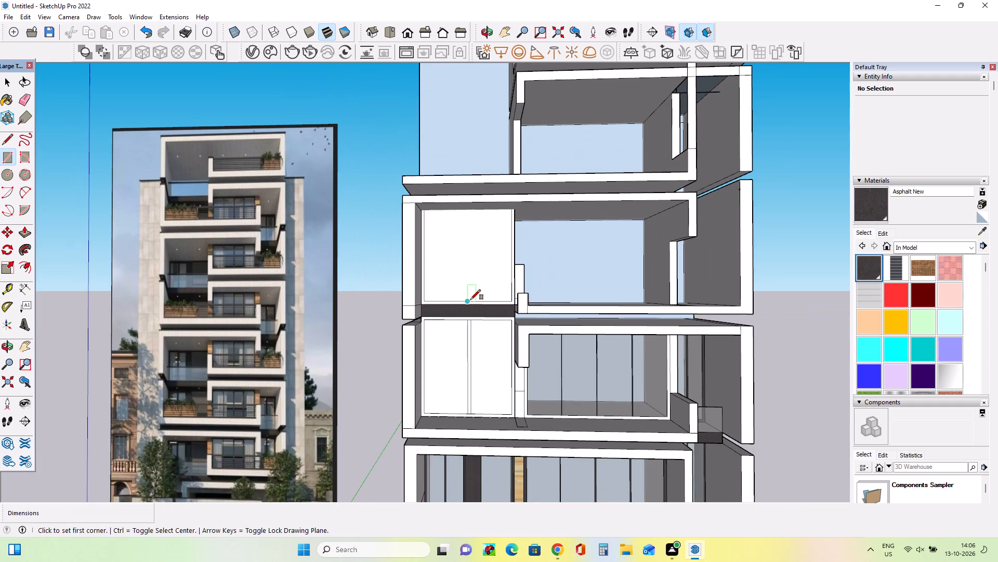
left_click(470, 300)
scroll(475, 209, "up", 2)
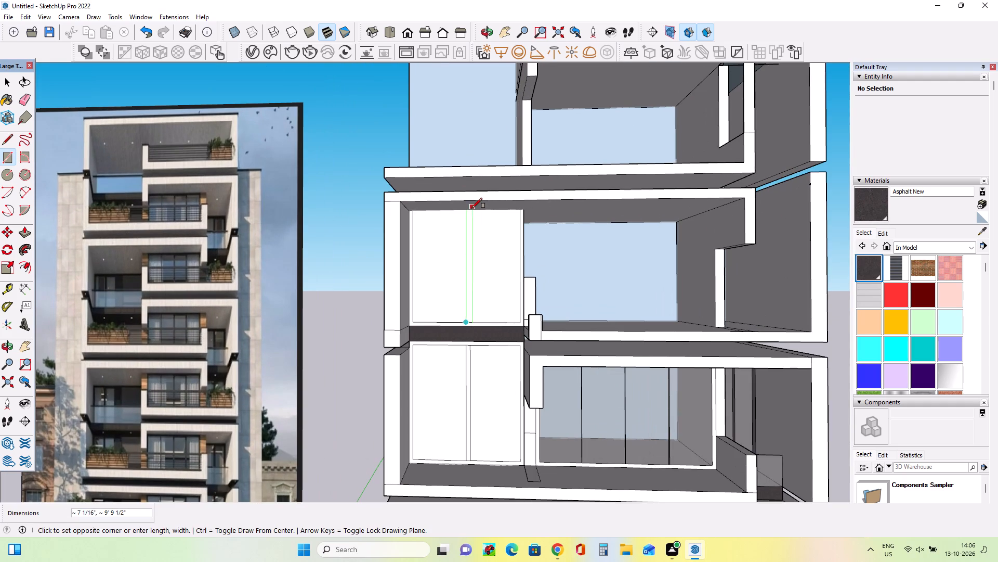
scroll(475, 210, "up", 6)
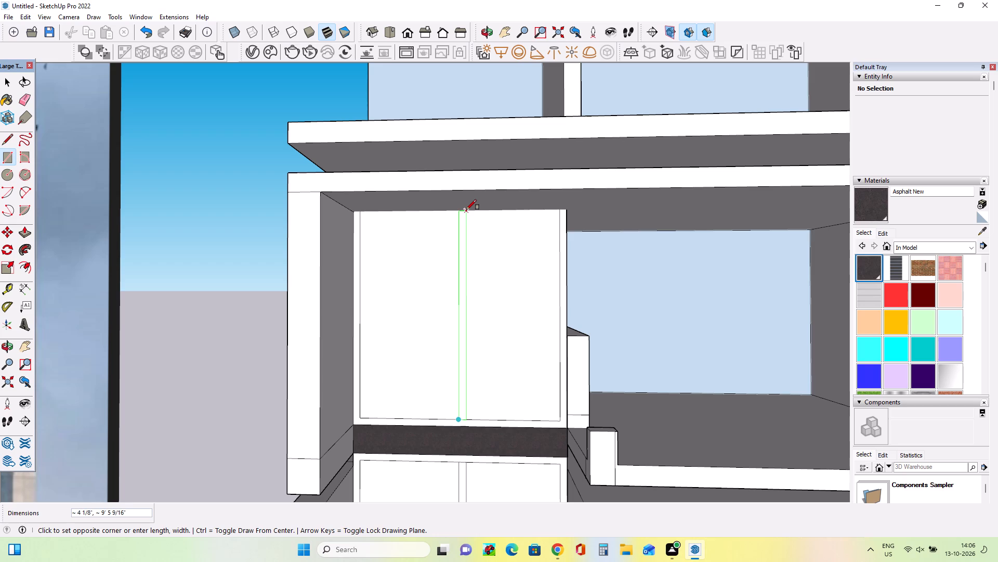
left_click(466, 210)
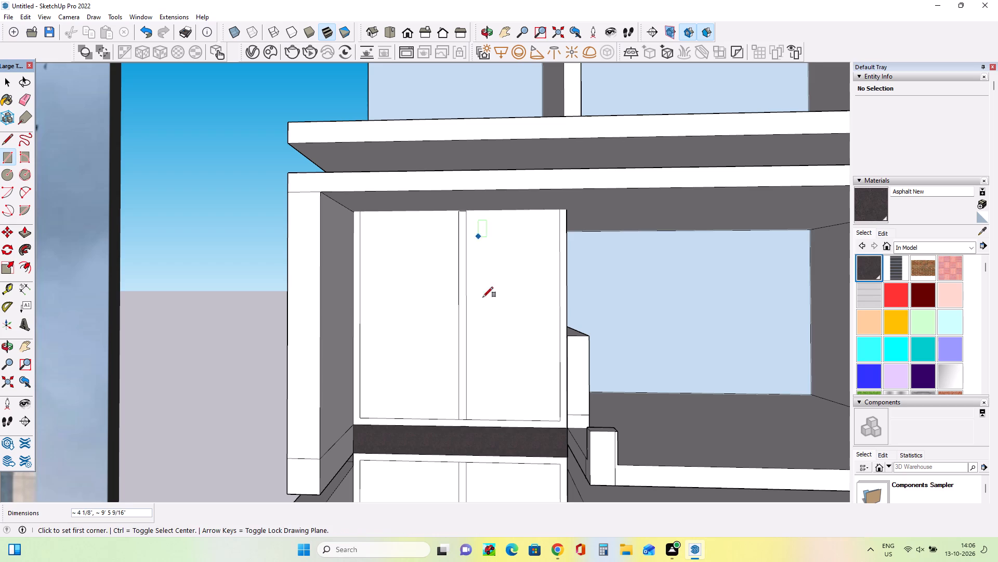
Draw a narrow full-height mullion rectangle in the left half of each panel, about 9' 8 13/16" tall on the lower and 9' 5 9/16" on the upper.
scroll(483, 312, "down", 14)
scroll(465, 445, "up", 6)
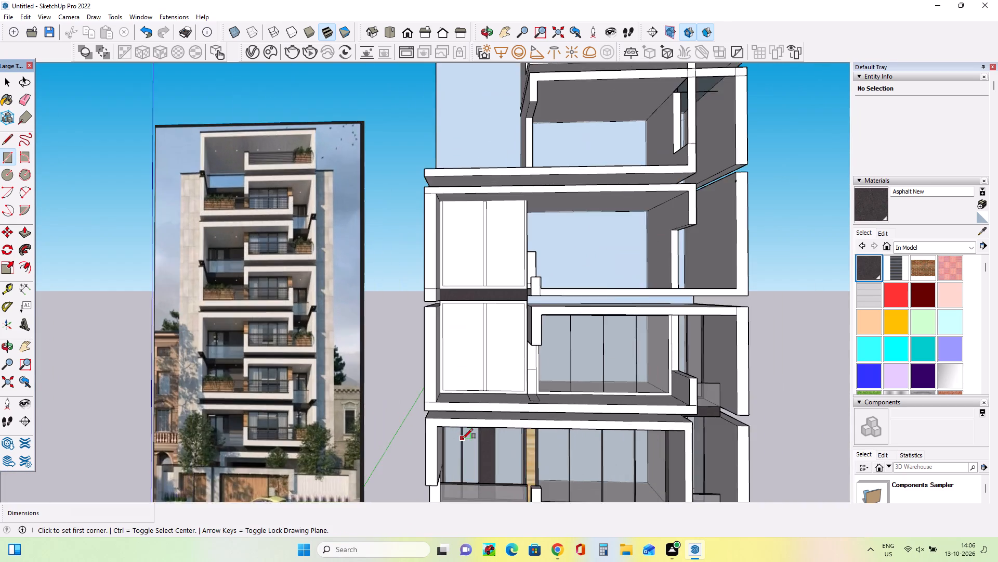
scroll(463, 439, "up", 3)
left_click(463, 355)
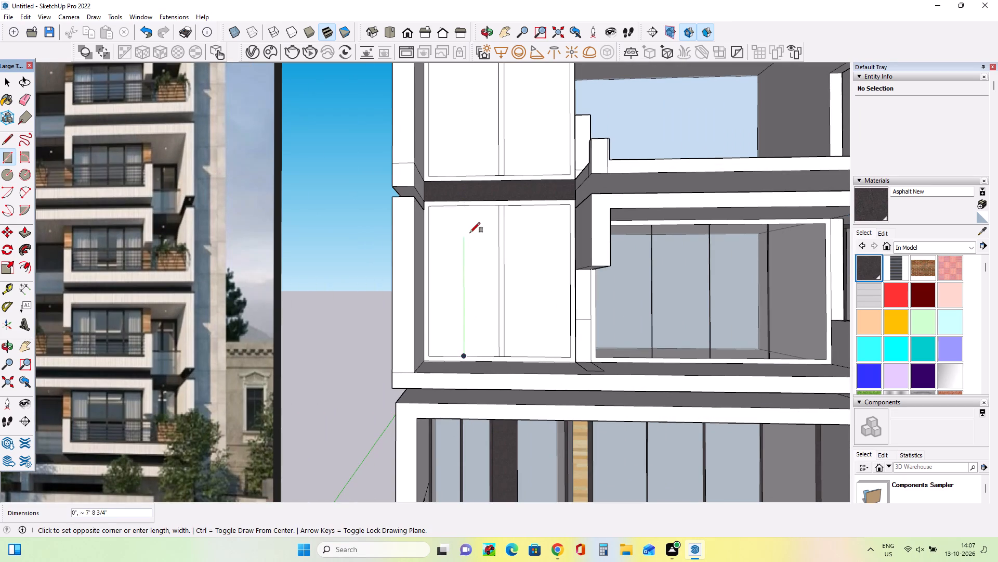
scroll(470, 216, "up", 3)
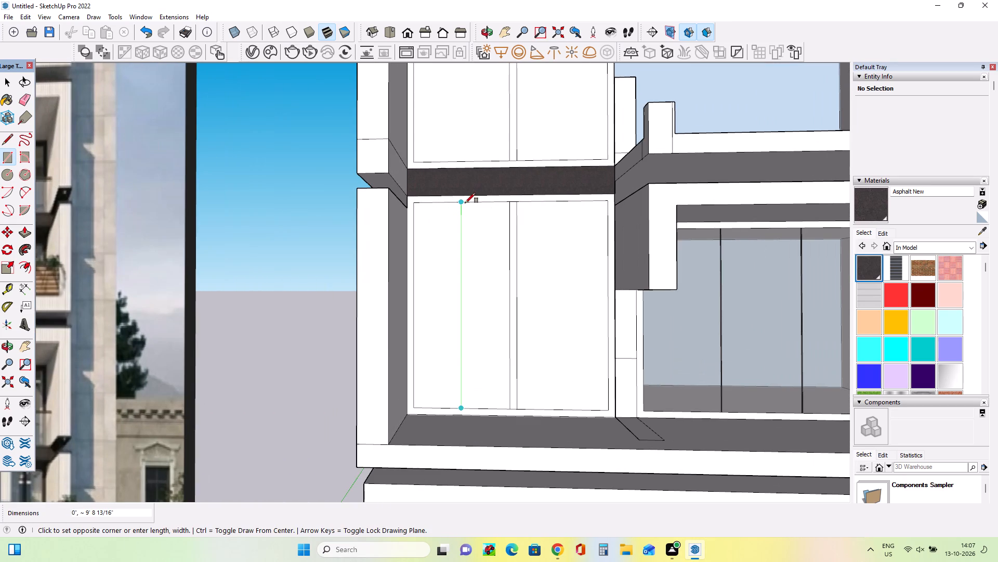
scroll(465, 203, "up", 4)
left_click(467, 201)
scroll(477, 250, "down", 5)
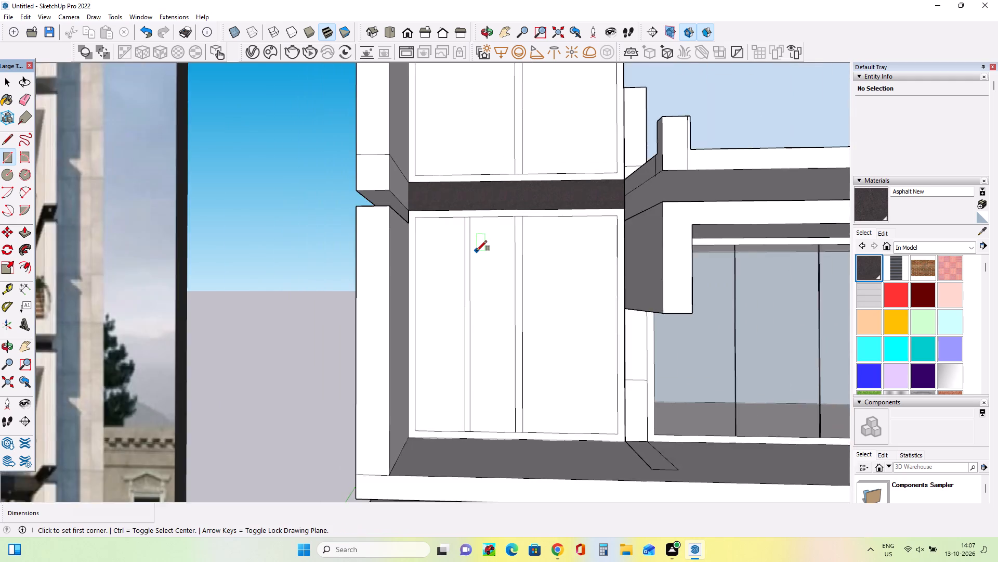
scroll(477, 251, "down", 7)
scroll(471, 201, "up", 3)
left_click(470, 220)
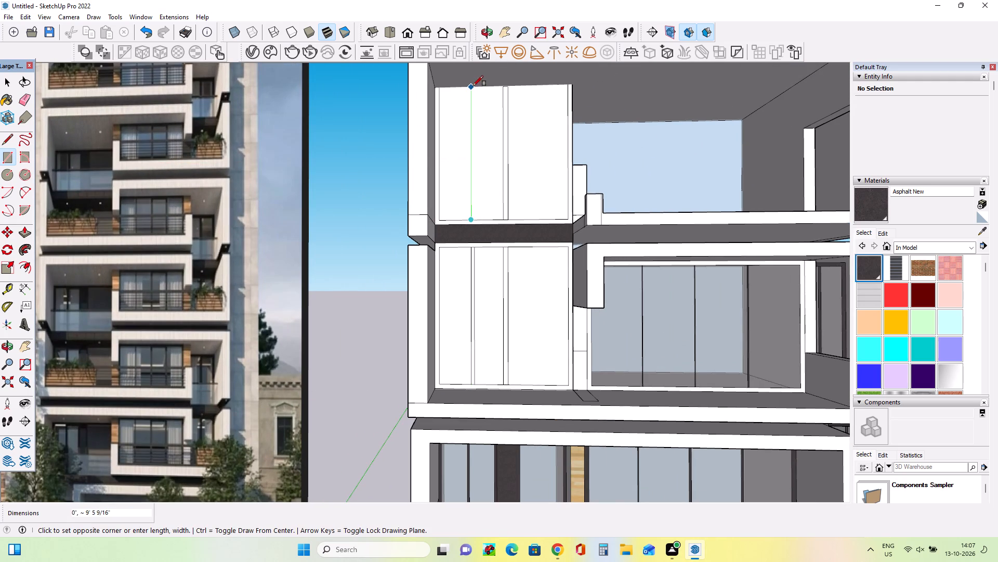
scroll(478, 87, "up", 7)
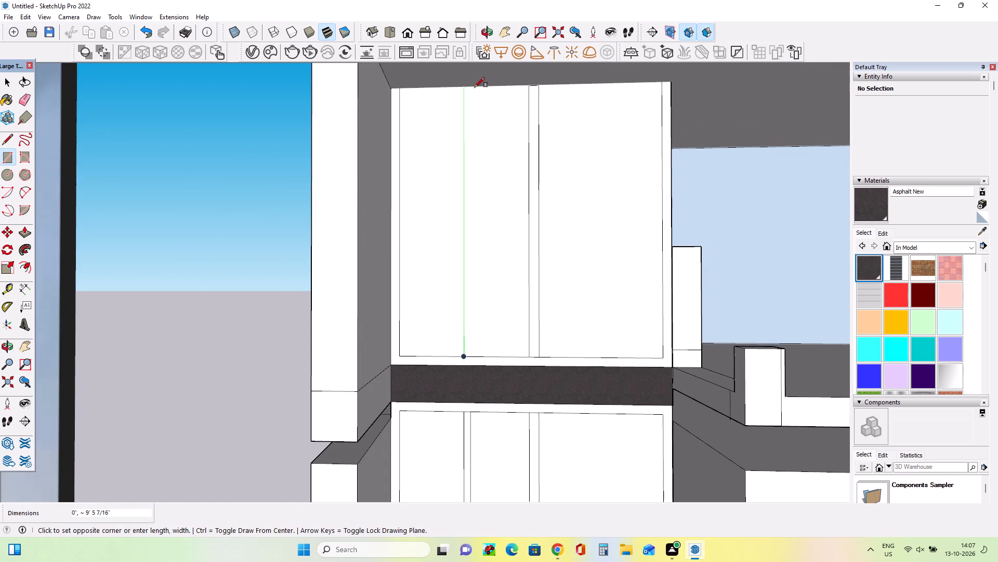
scroll(469, 86, "up", 4)
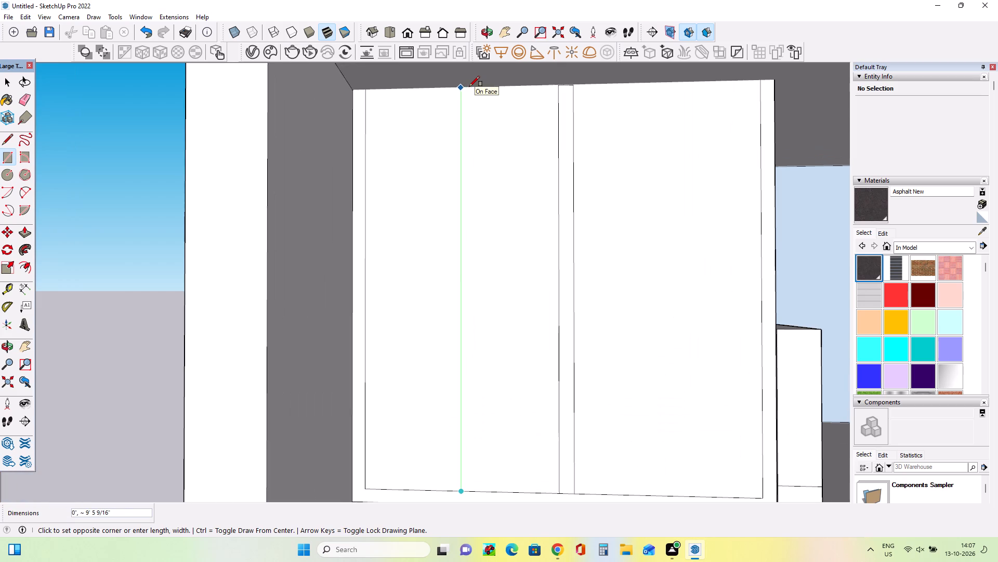
left_click(469, 86)
Draw a full-height vertical line in the right half of each back-wall panel, following the window divisions in the reference image.
scroll(480, 116, "down", 11)
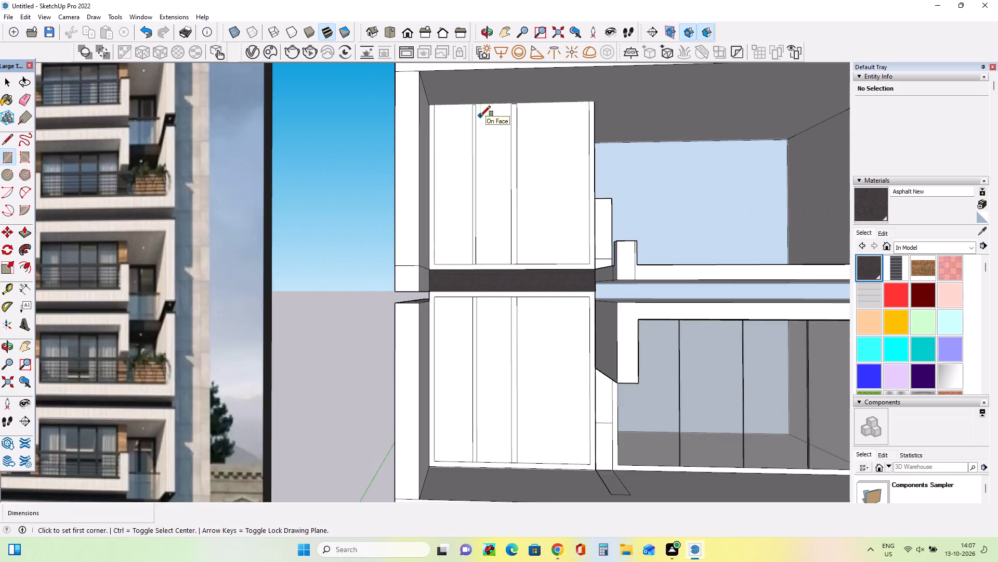
scroll(480, 116, "down", 7)
scroll(236, 308, "up", 13)
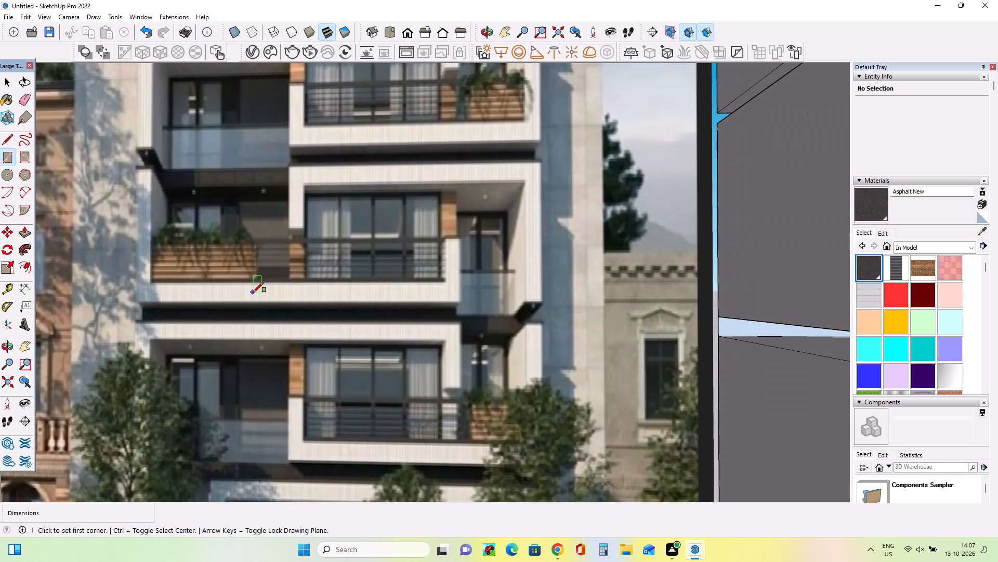
scroll(253, 292, "down", 13)
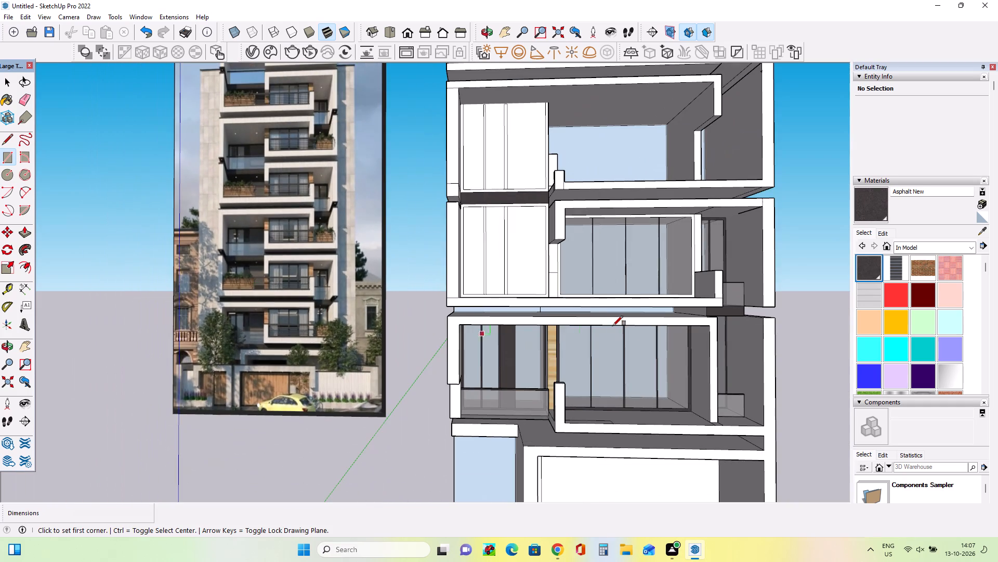
scroll(550, 274, "up", 4)
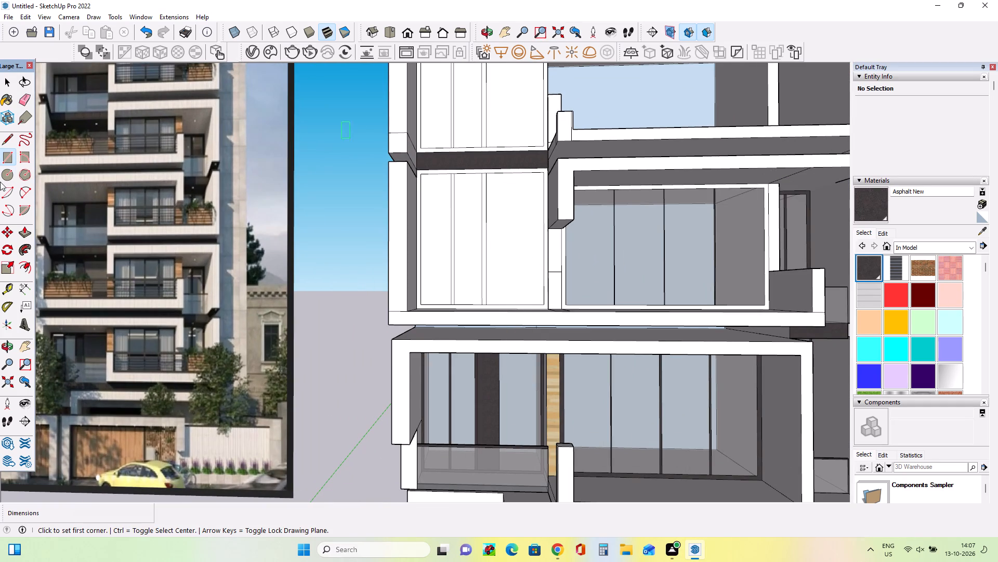
left_click(10, 140)
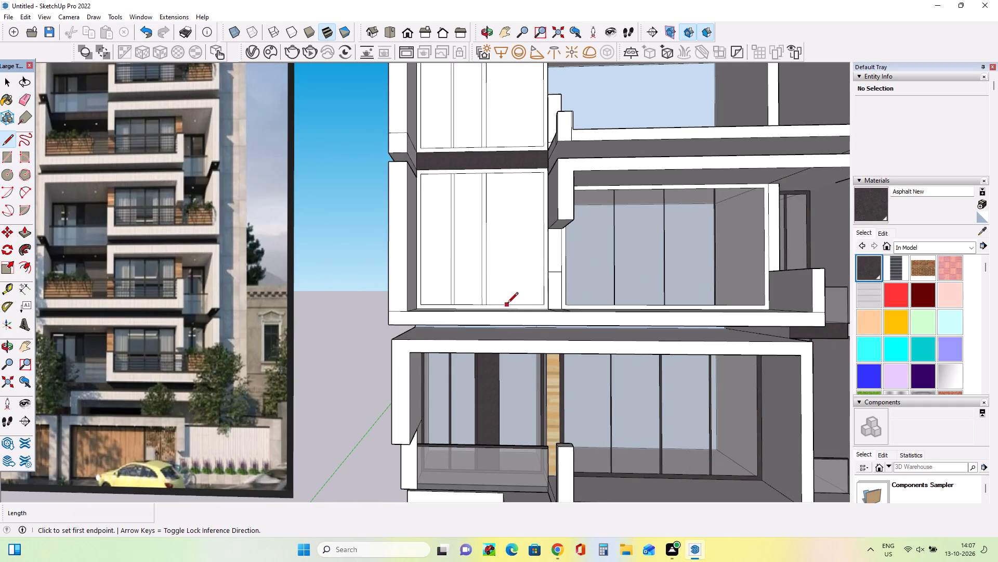
left_click(507, 304)
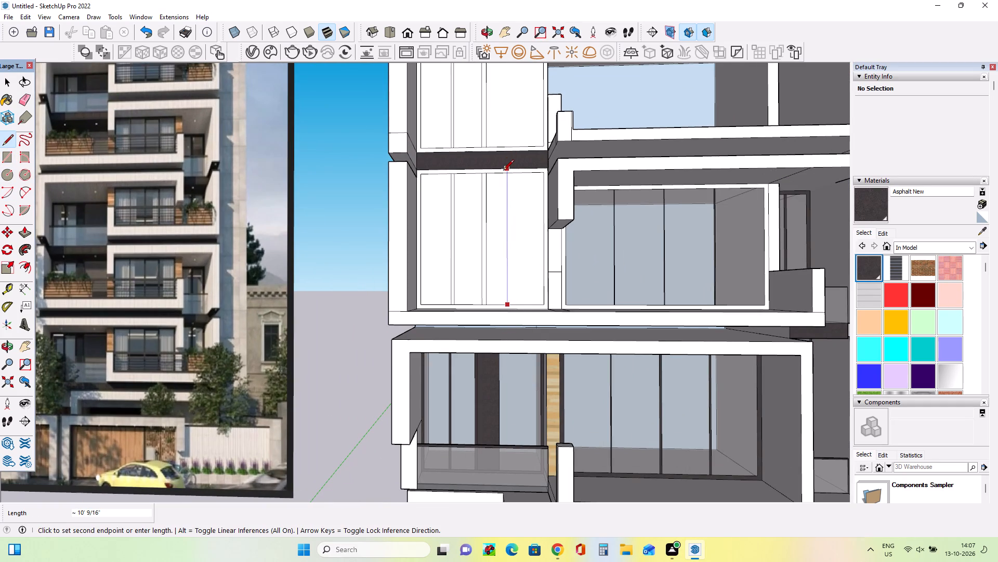
left_click(504, 171)
scroll(505, 181, "down", 2)
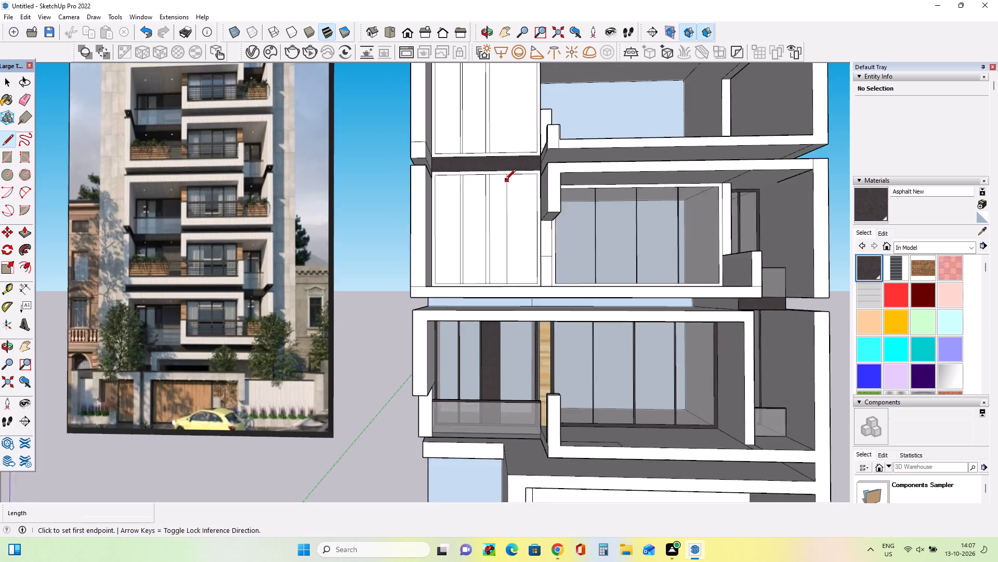
scroll(505, 181, "down", 5)
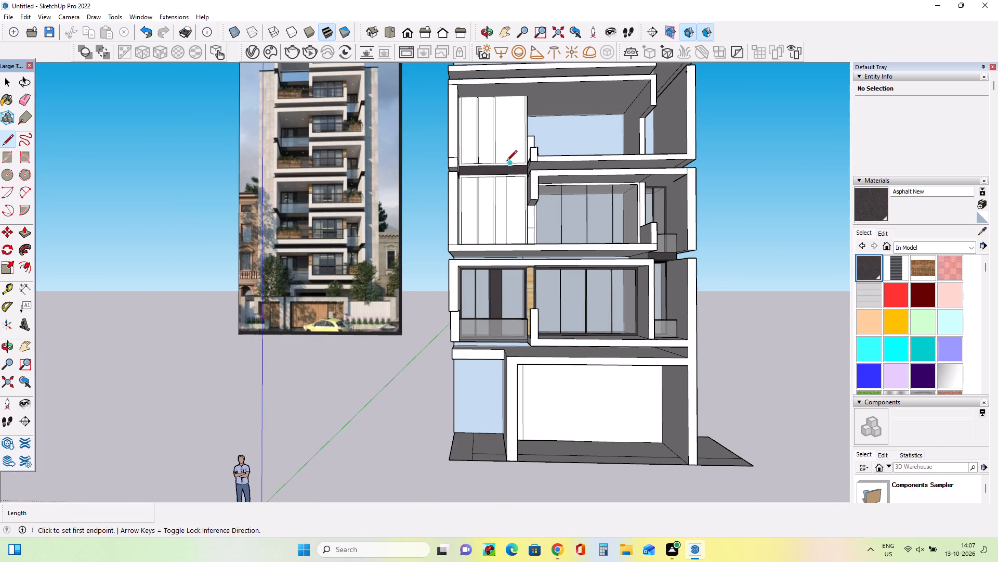
left_click(506, 161)
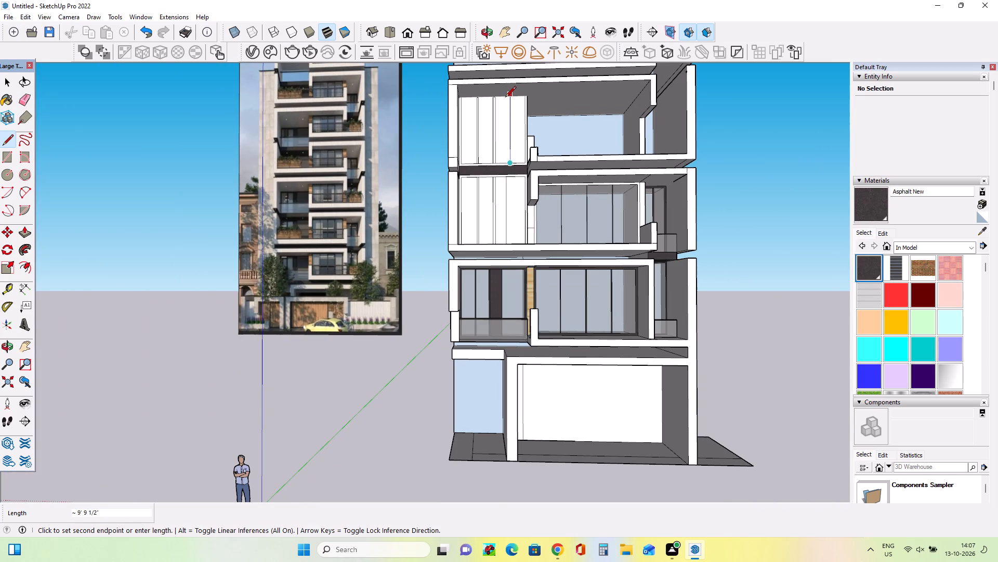
left_click(505, 98)
Paint the lower panel's frame, both mullions and the strip beside the central mullion with Asphalt New.
middle_click_drag(535, 219, 574, 256)
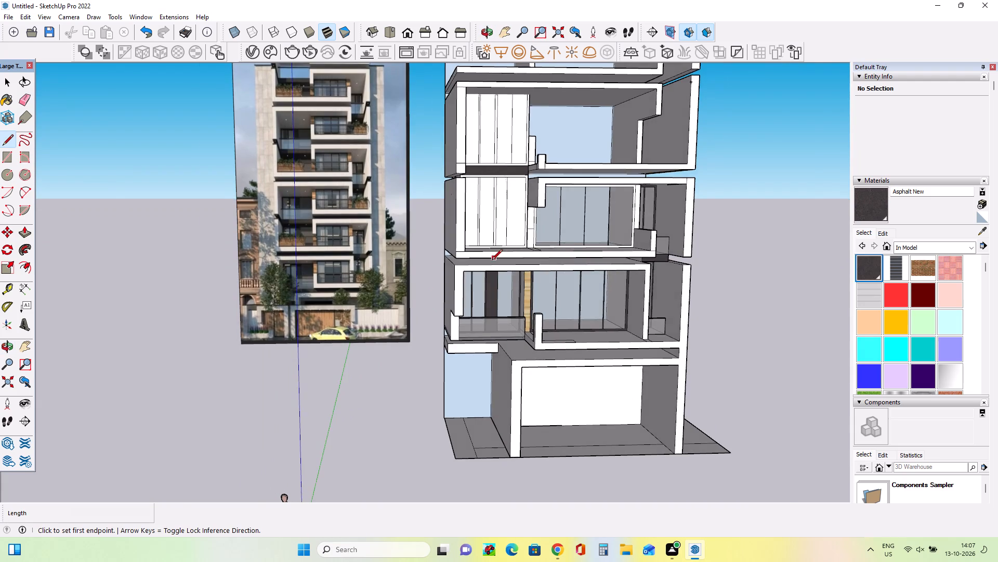
scroll(492, 261, "up", 4)
middle_click_drag(484, 289, 448, 306)
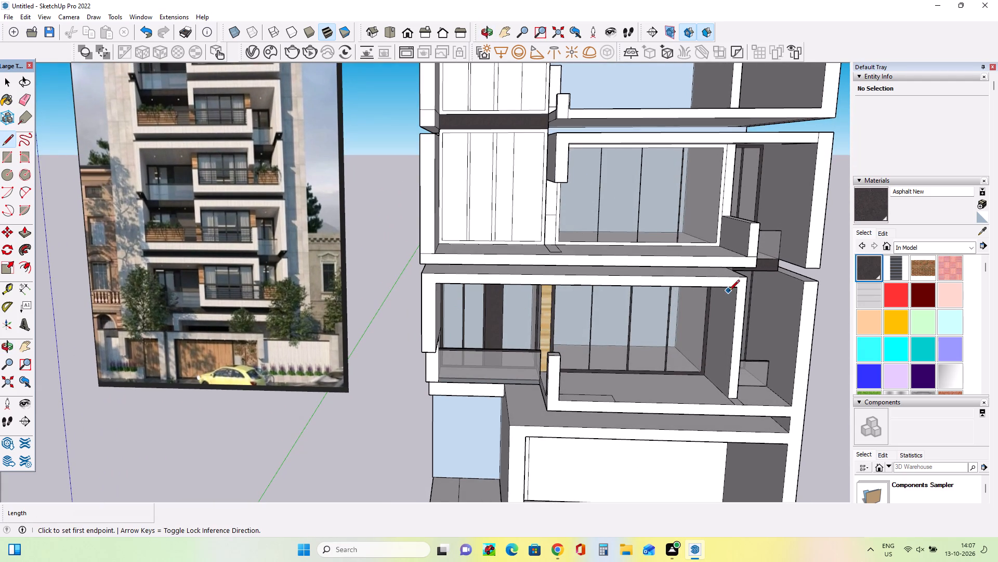
left_click(870, 219)
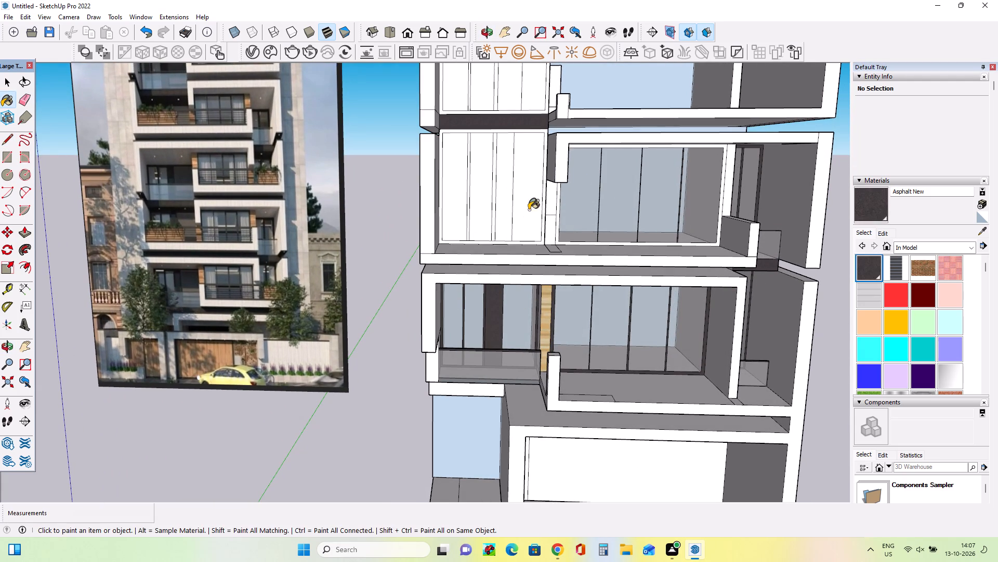
left_click(504, 199)
scroll(490, 202, "up", 4)
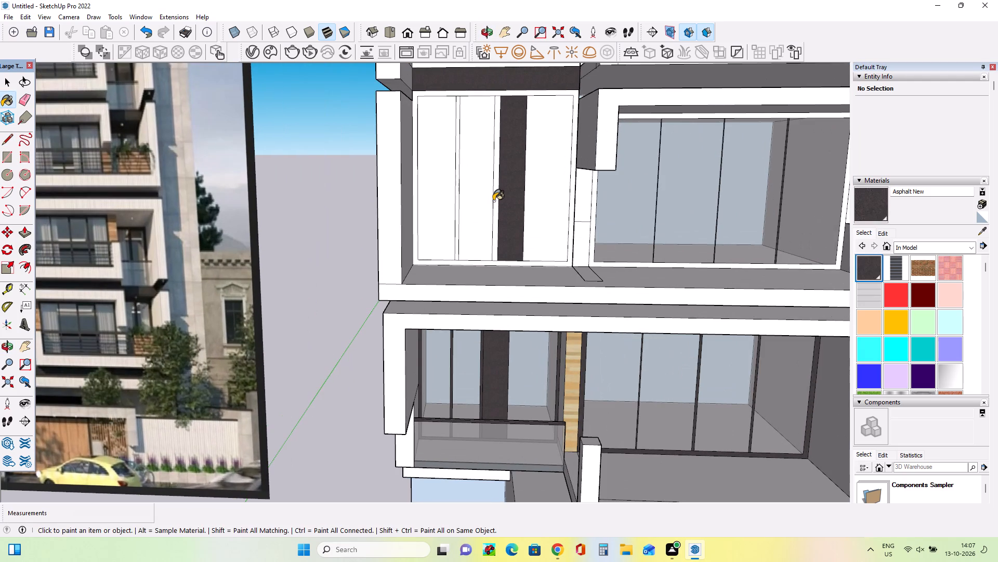
left_click(495, 201)
left_click(476, 208)
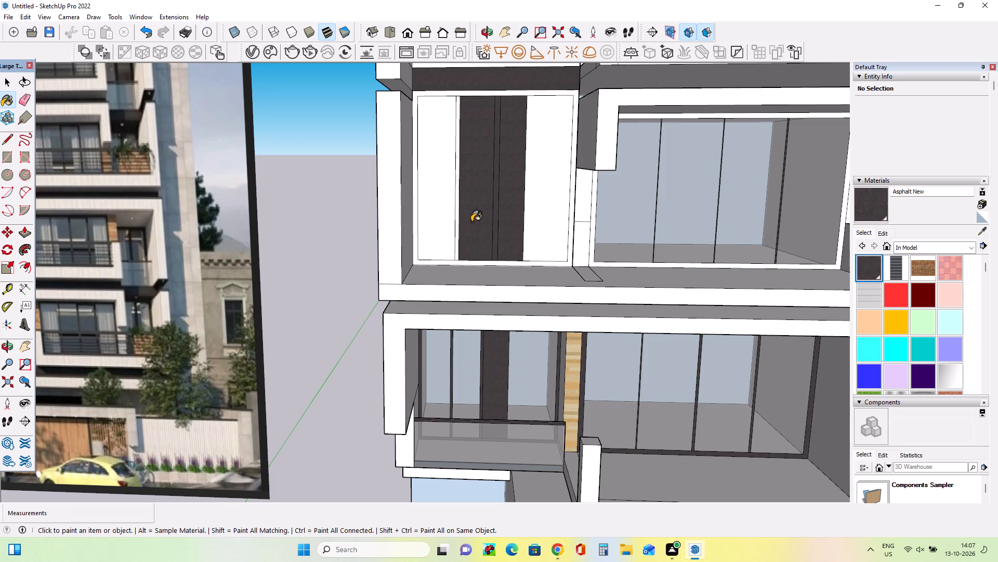
key("ctrl+z")
left_click(457, 221)
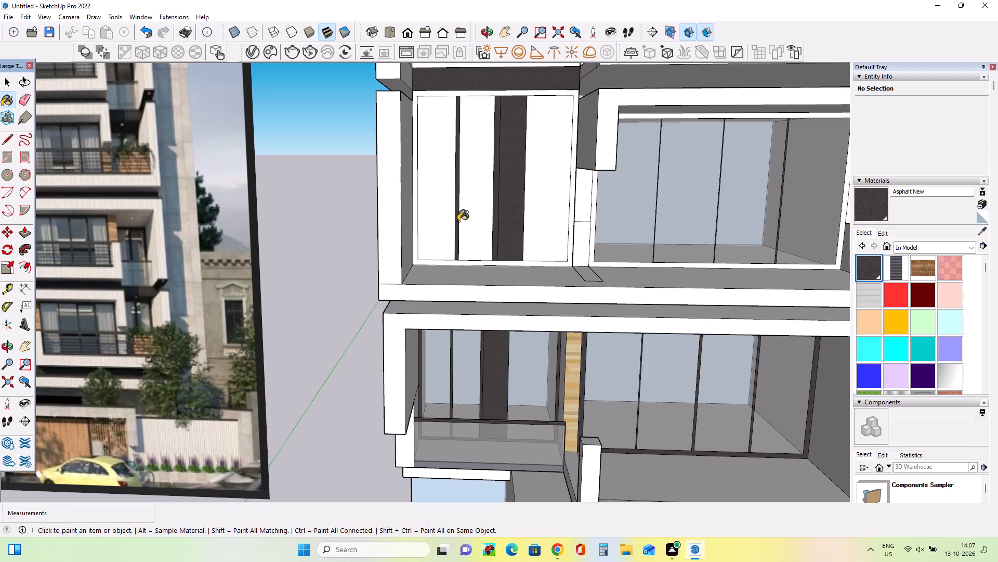
left_click(462, 262)
Paint the upper panel's frame, central mullion and left mullion with Asphalt New.
scroll(462, 256, "down", 7)
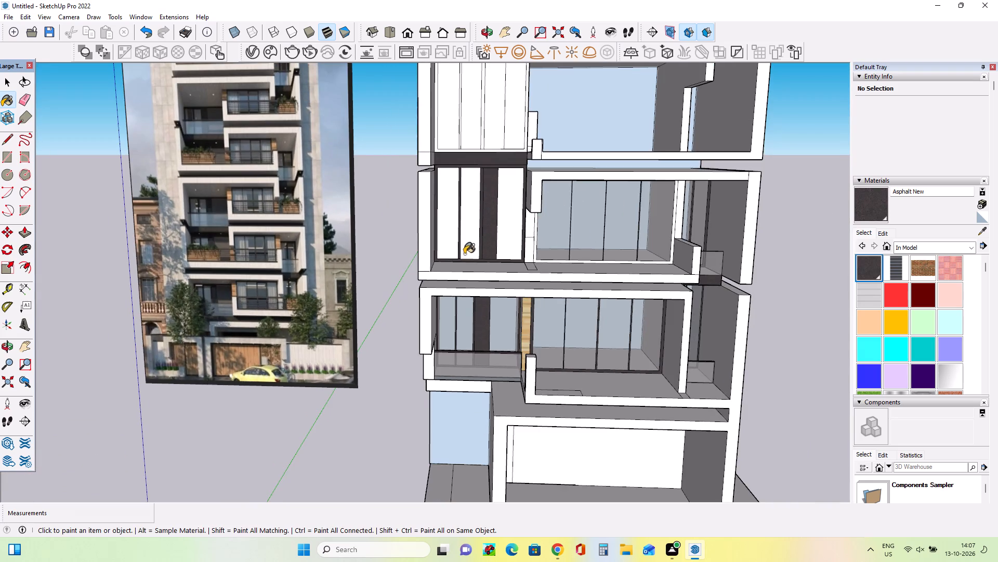
scroll(485, 151, "up", 7)
left_click(526, 162)
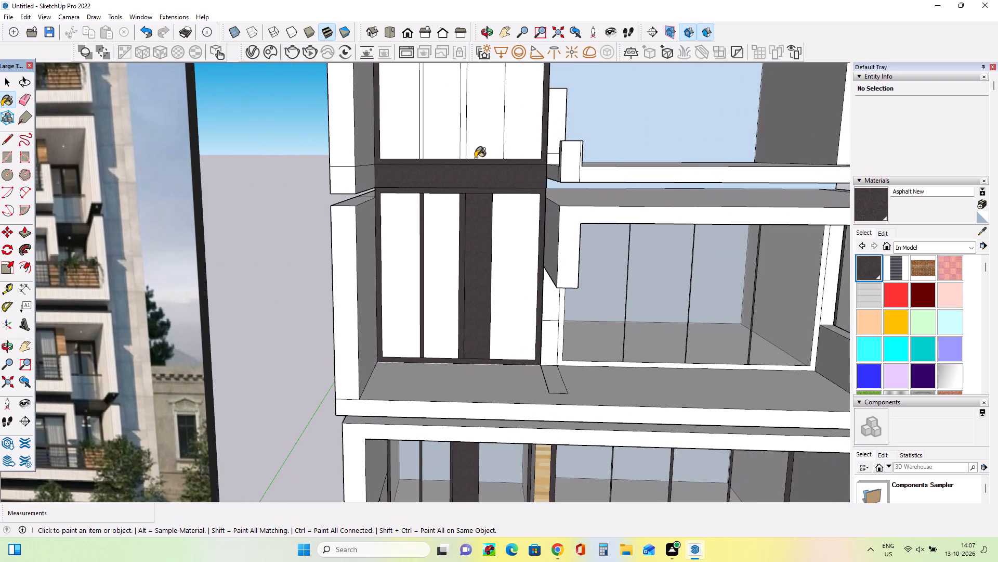
left_click(463, 155)
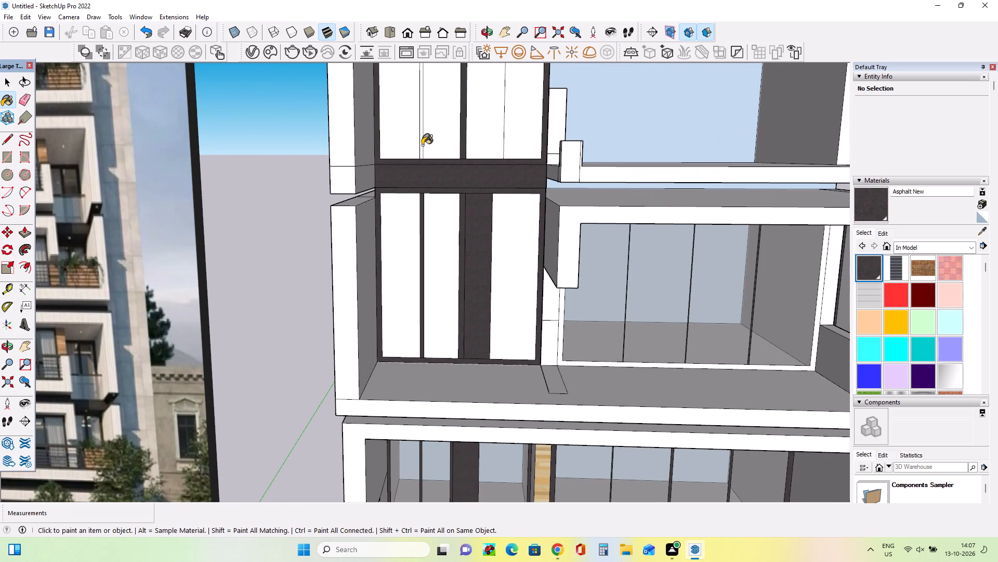
left_click(421, 145)
scroll(417, 145, "up", 4)
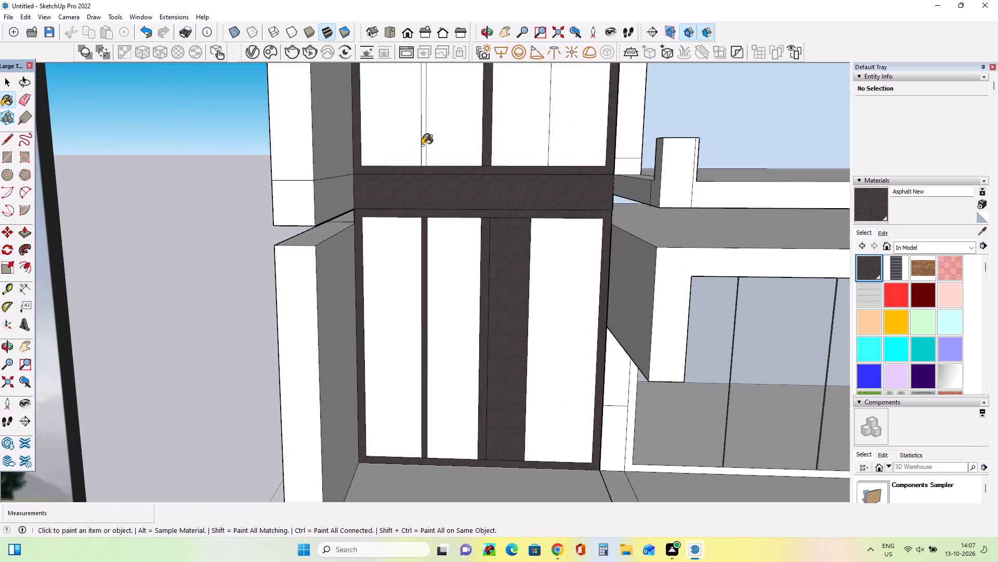
left_click(422, 146)
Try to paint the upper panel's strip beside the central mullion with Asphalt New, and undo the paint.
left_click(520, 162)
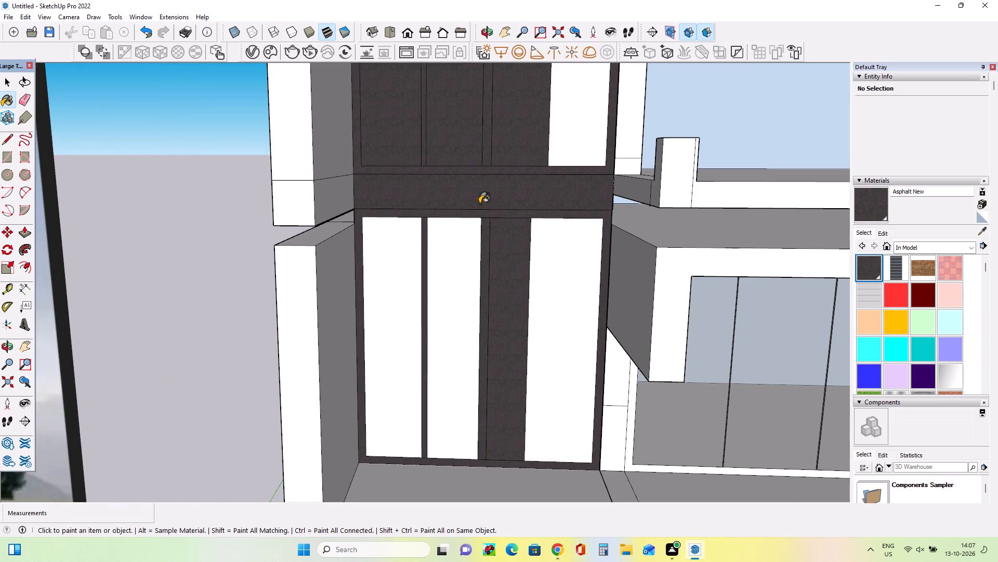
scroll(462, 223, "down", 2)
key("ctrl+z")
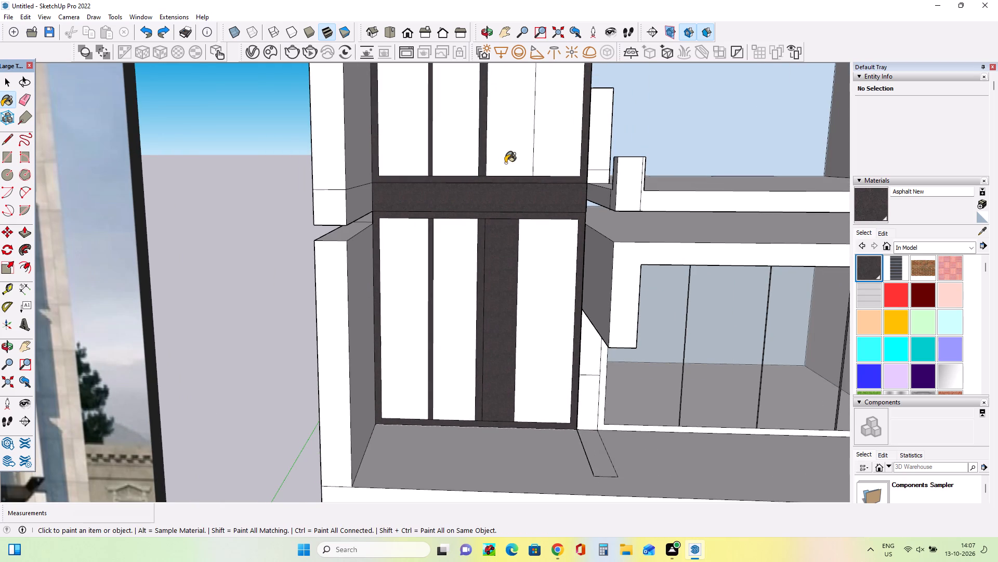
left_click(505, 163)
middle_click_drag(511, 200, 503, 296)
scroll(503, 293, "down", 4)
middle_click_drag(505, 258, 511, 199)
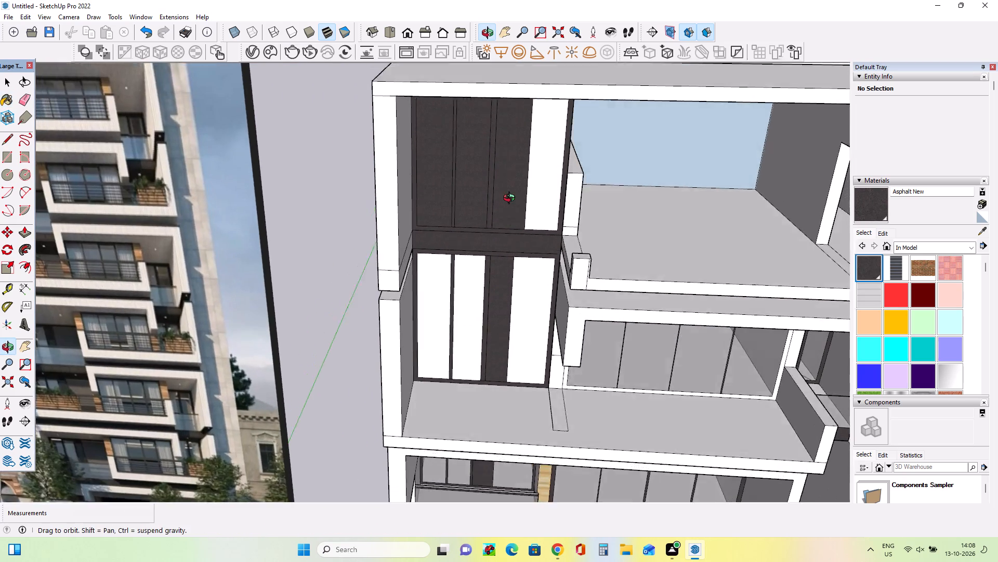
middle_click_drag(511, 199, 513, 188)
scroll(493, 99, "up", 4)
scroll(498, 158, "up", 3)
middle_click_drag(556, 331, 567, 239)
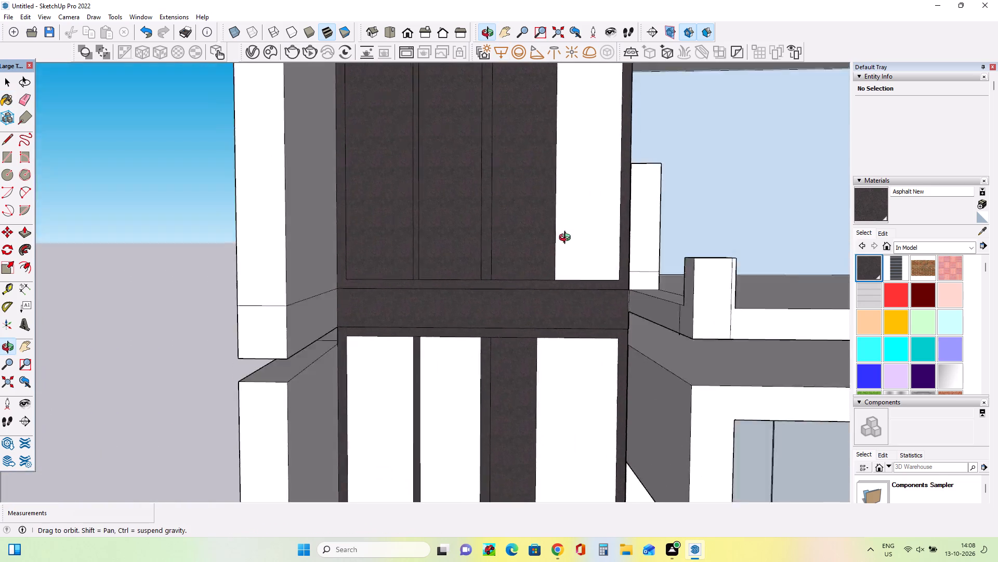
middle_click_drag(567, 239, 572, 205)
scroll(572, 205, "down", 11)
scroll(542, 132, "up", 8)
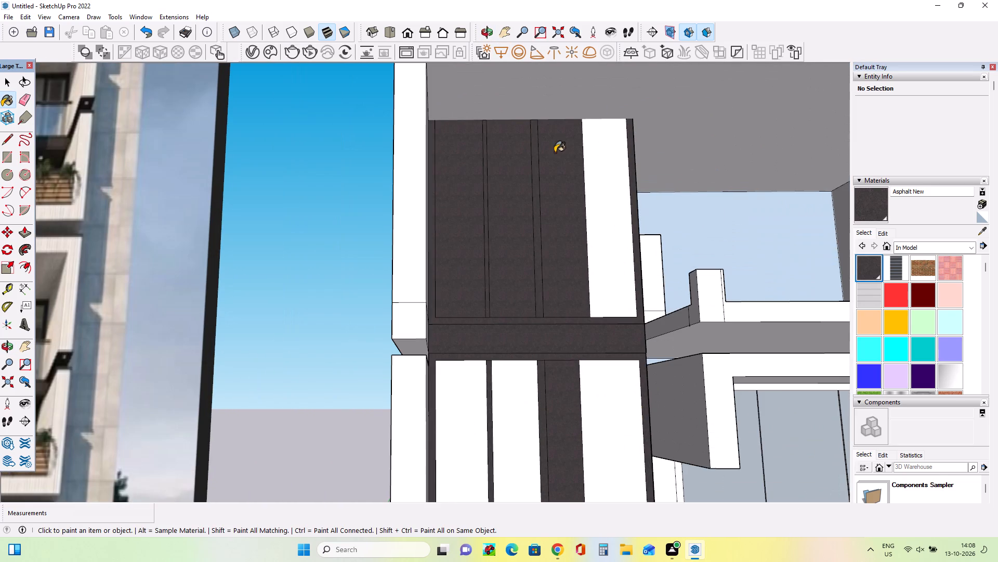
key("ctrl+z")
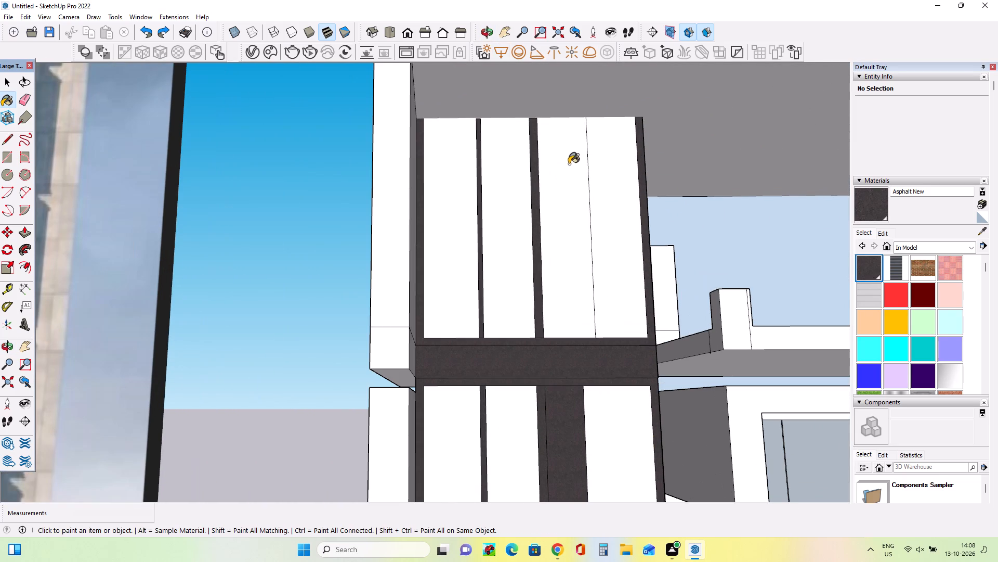
Trace the top and bottom edges of the upper panel's strip beside the central mullion, each about 2' 1 3/16" long.
left_click(8, 138)
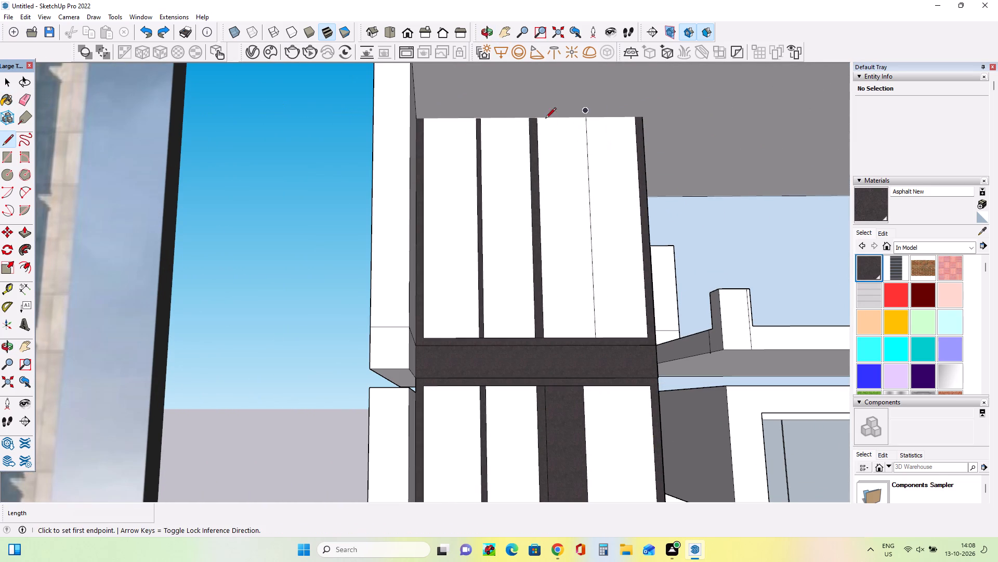
left_click(537, 118)
left_click(588, 116)
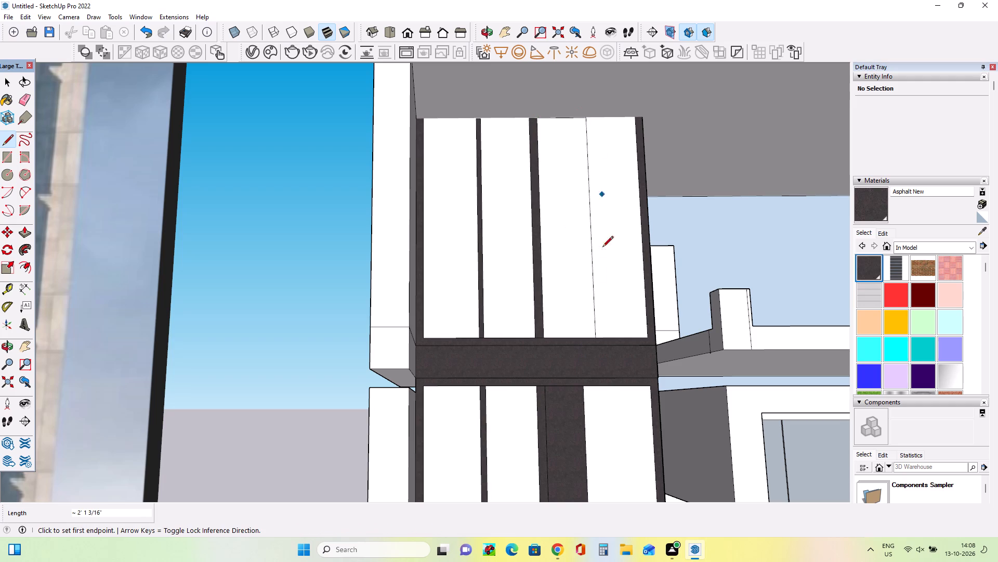
left_click(595, 341)
left_click(543, 339)
Paint the upper panel's strip beside the central mullion with Asphalt New.
left_click(882, 273)
left_click(873, 271)
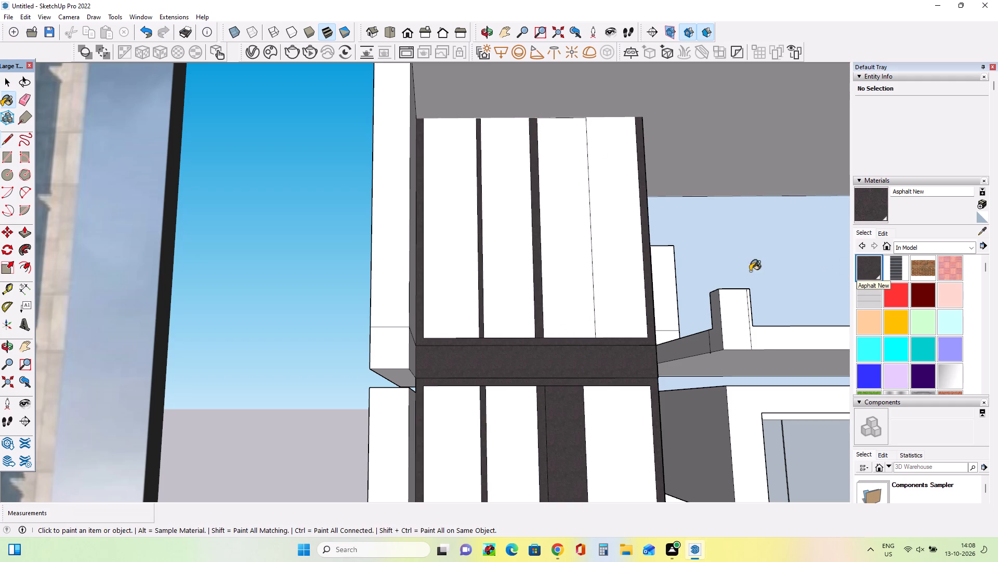
left_click(573, 271)
Draw a vertical line about 9' 5 9/16" long on the upper dark strip, aligned with the lower dark strip's right edge.
middle_click_drag(588, 288, 567, 335)
scroll(567, 335, "down", 5)
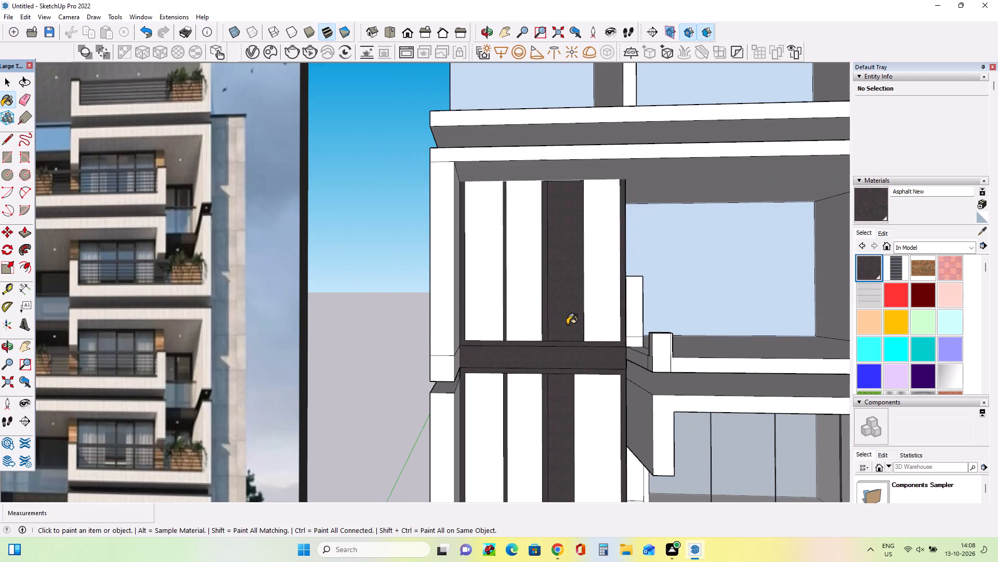
scroll(578, 381, "up", 3)
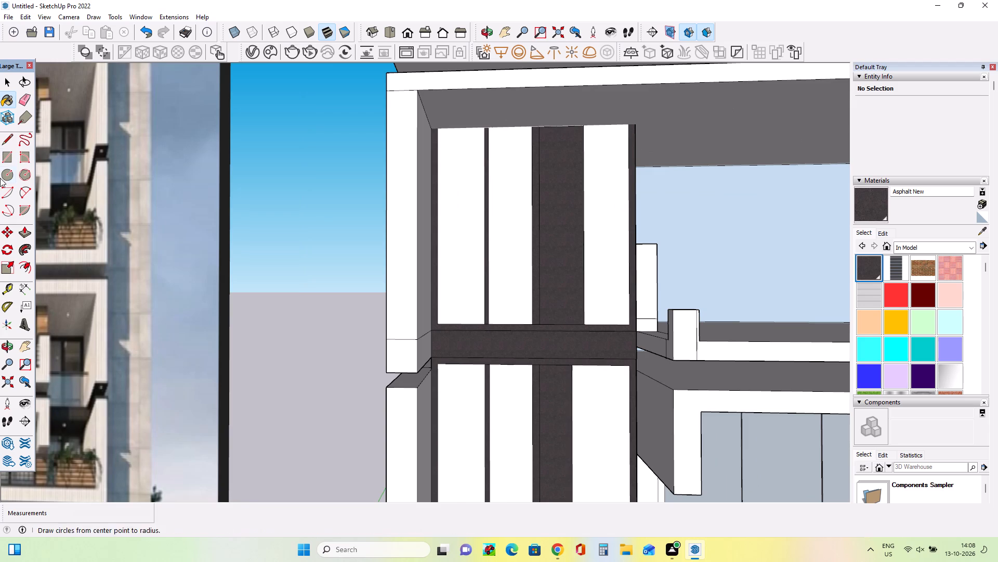
left_click(7, 141)
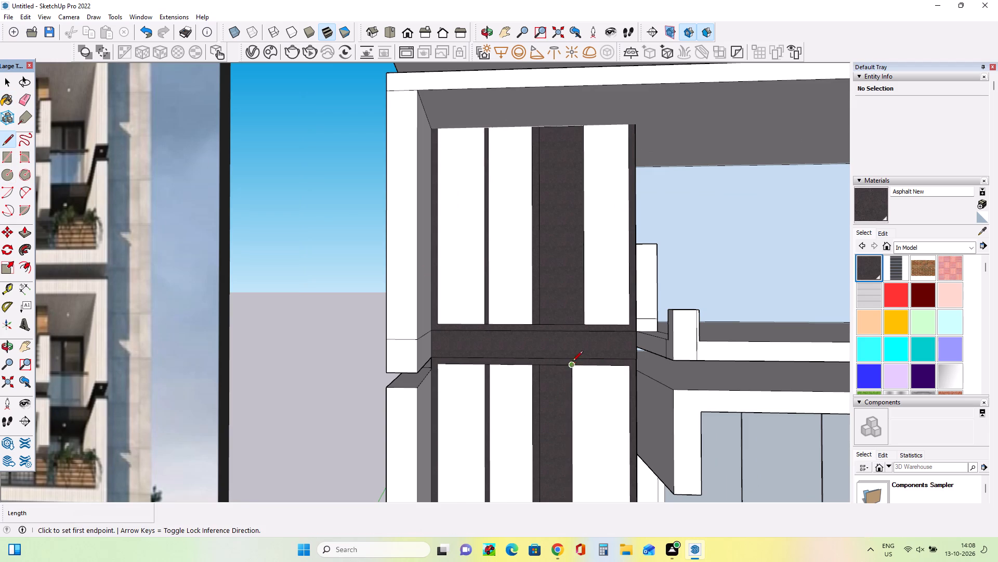
left_click(570, 324)
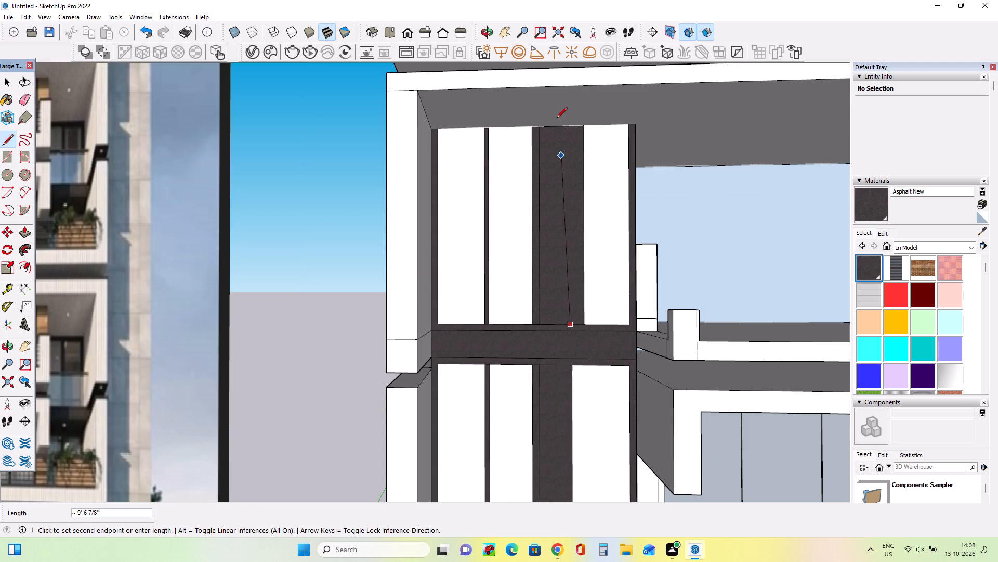
left_click(567, 123)
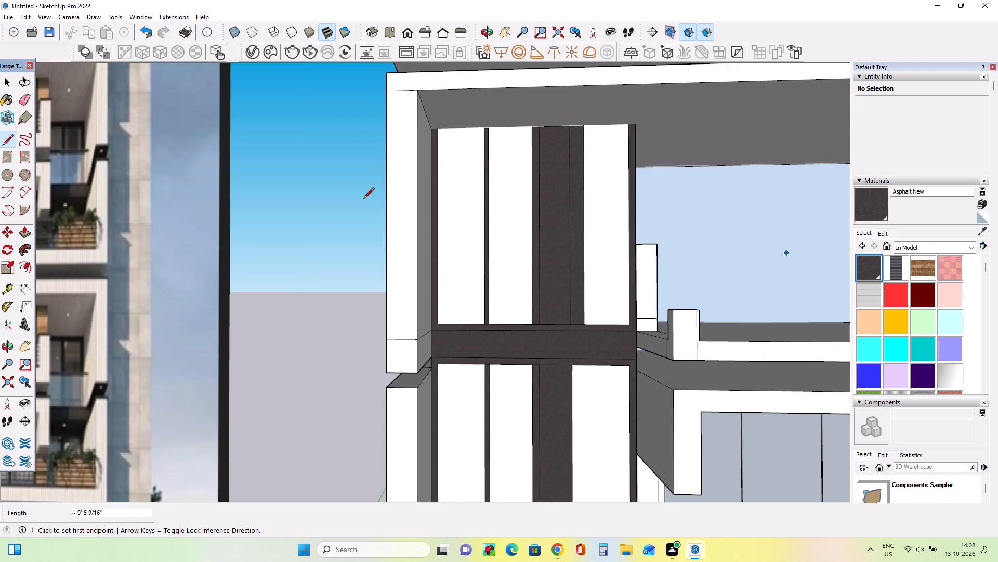
Erase the leftover vertical edge between the upper dark strip's surplus width and the adjoining white panel.
left_click(21, 97)
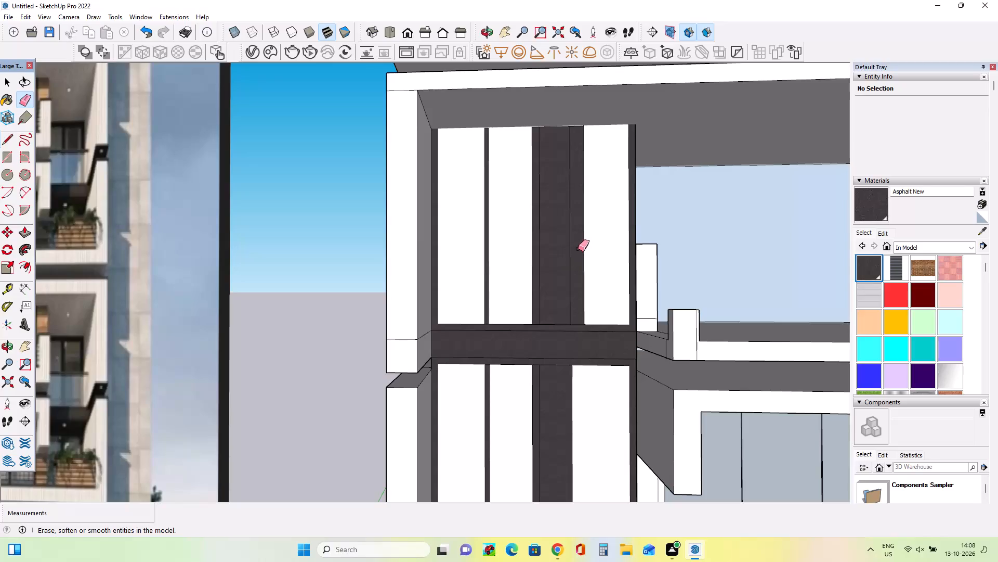
left_click_drag(578, 249, 583, 250)
Paint all the white panels of the upper and lower terrace bay windows with Translucent Glass Gray.
scroll(585, 256, "down", 7)
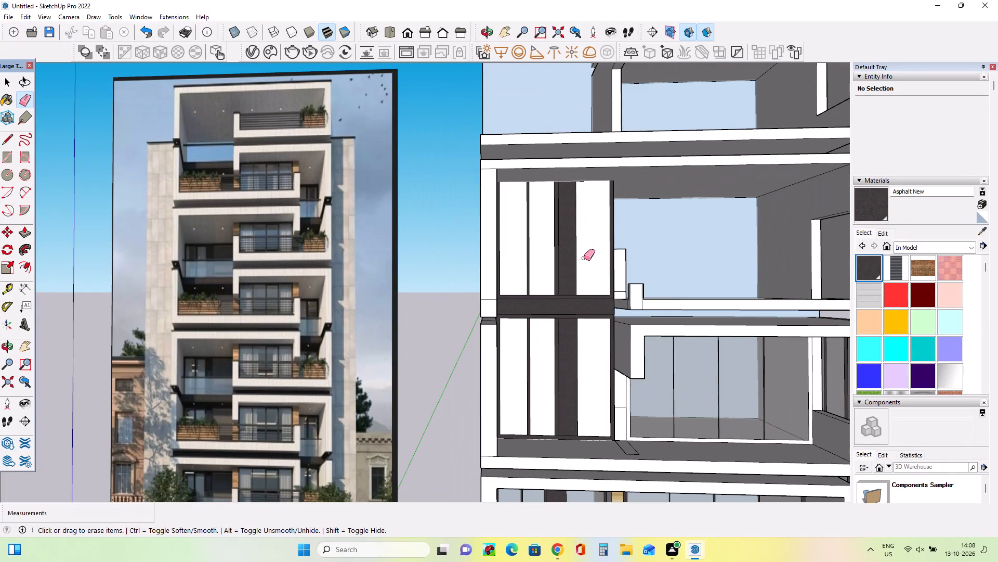
scroll(946, 321, "down", 4)
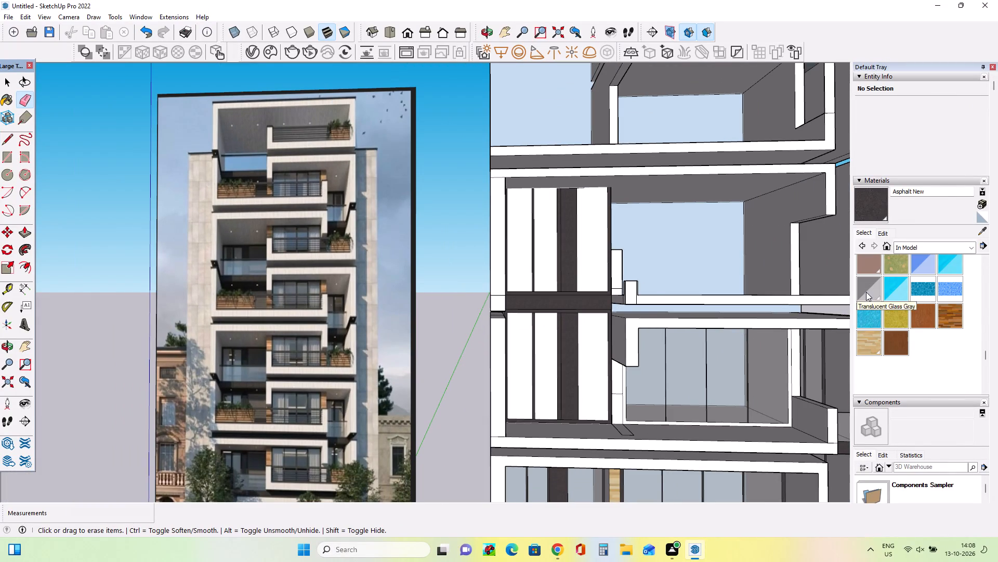
left_click(866, 292)
left_click(599, 282)
left_click(583, 353)
left_click(542, 278)
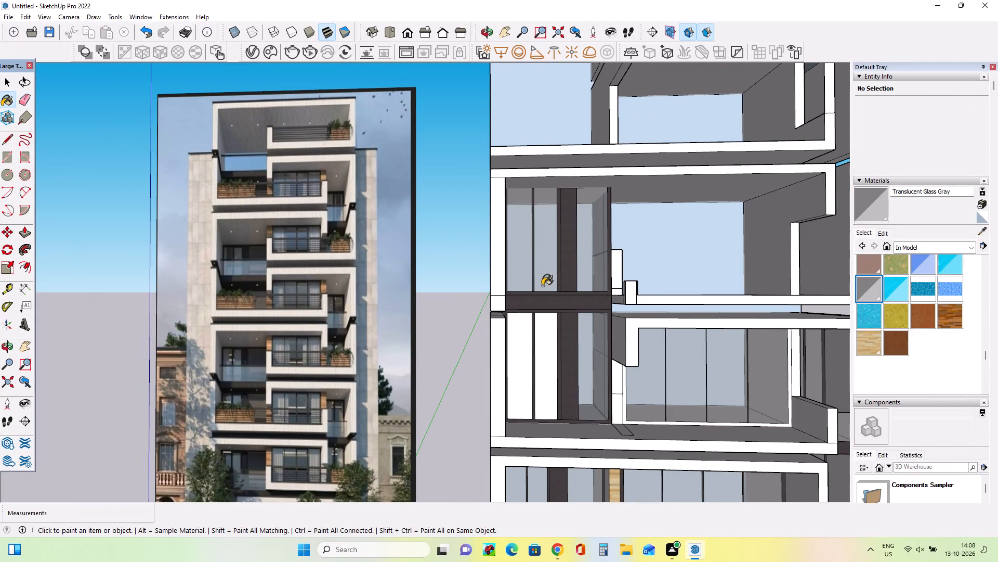
left_click(546, 335)
left_click(519, 349)
Pull the dark band between the upper and lower glazed windows outward about 6' 6 7/8" as a projecting slab.
middle_click_drag(515, 375, 464, 382)
scroll(463, 384, "down", 2)
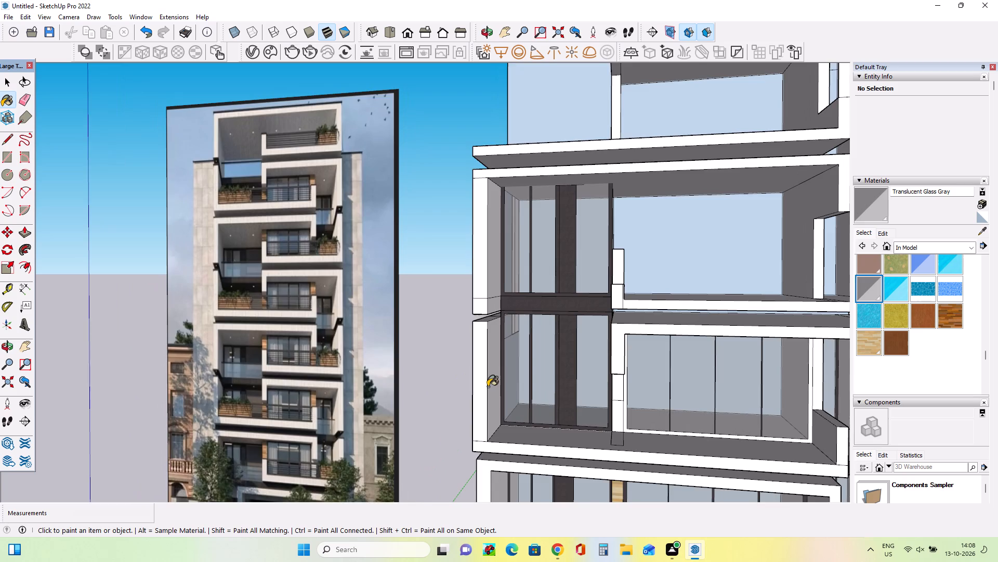
scroll(488, 387, "down", 2)
scroll(561, 382, "down", 4)
scroll(545, 403, "up", 4)
middle_click_drag(550, 413, 585, 395)
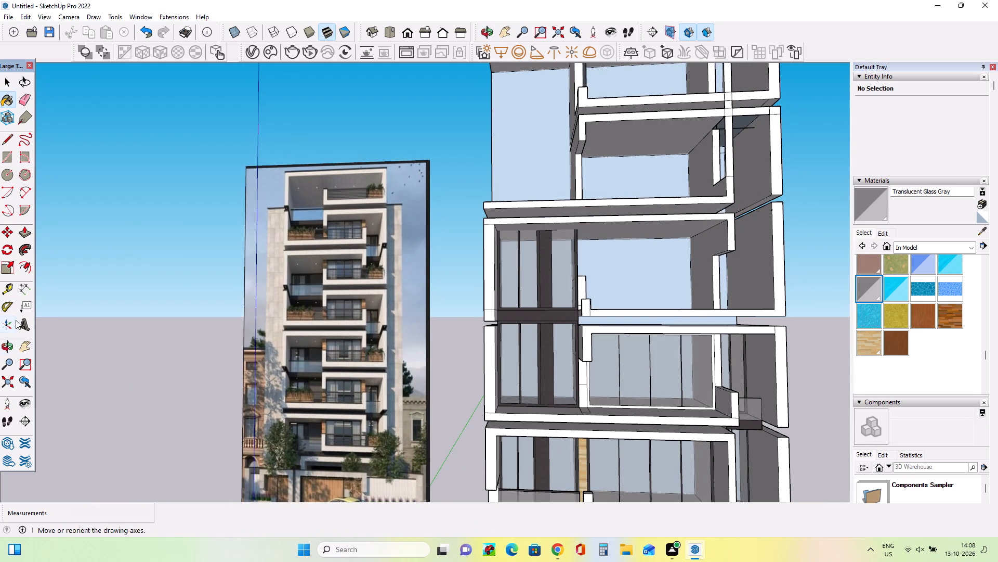
left_click(28, 353)
left_click_drag(332, 365, 291, 250)
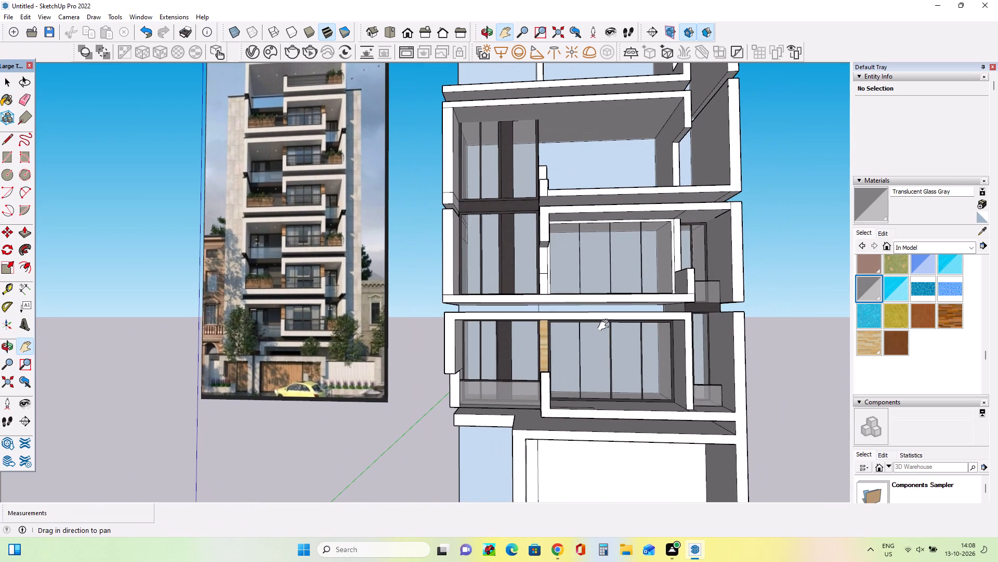
middle_click_drag(623, 418, 633, 469)
middle_click(633, 469)
left_click(20, 233)
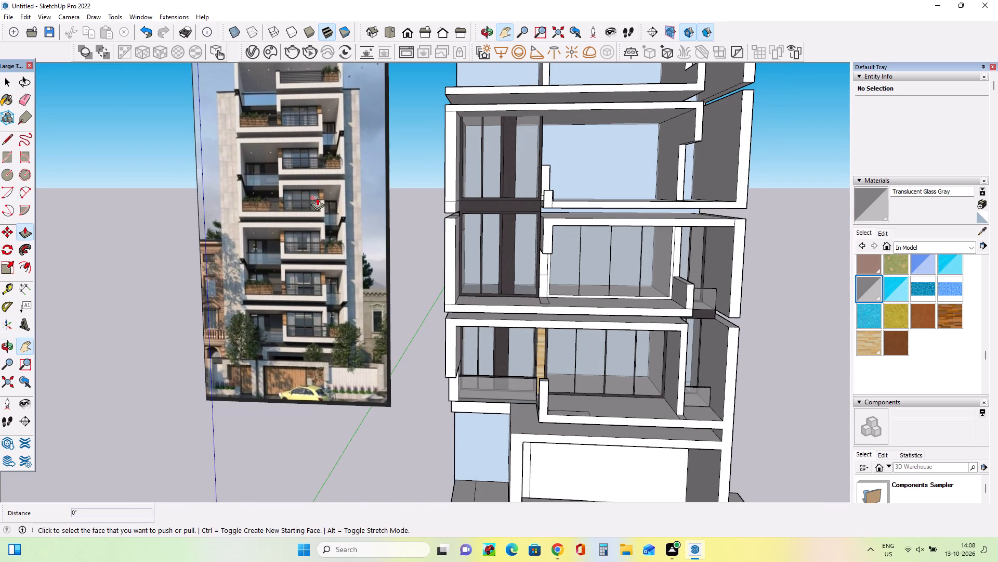
left_click(521, 200)
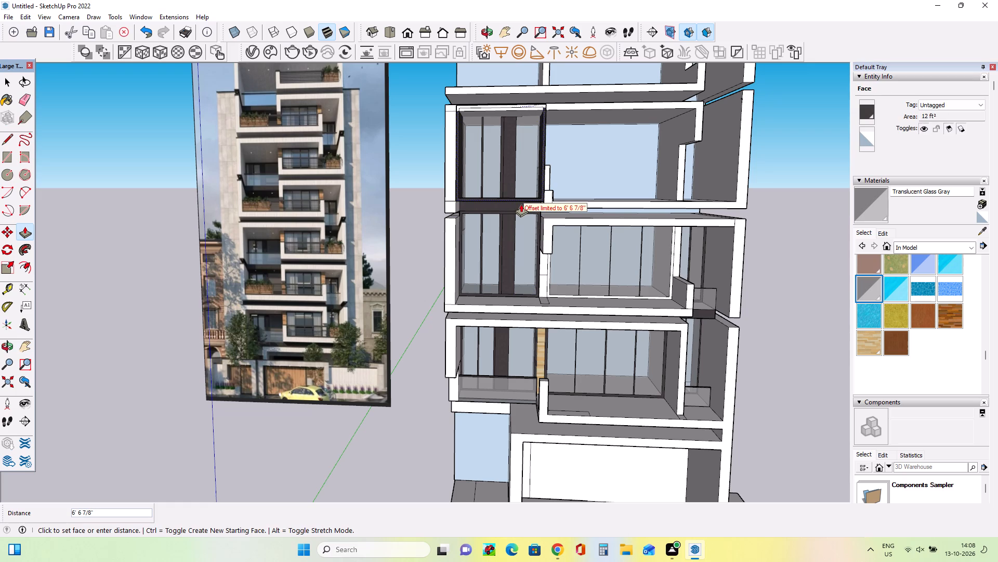
key("Escape")
left_click(520, 204)
left_click(519, 210)
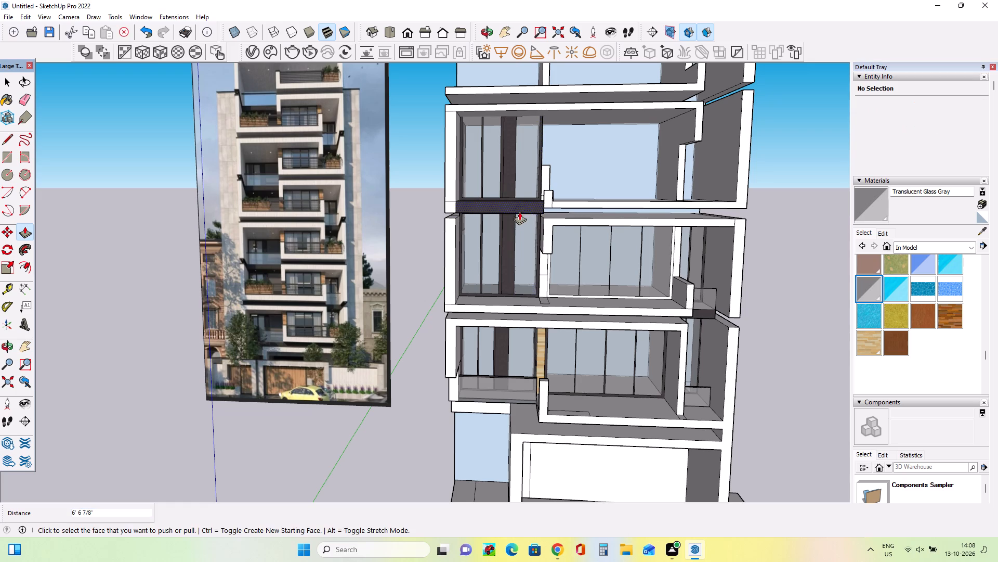
Examine the projecting dark slab and the surrounding terrace storeys from several angles.
middle_click_drag(525, 264, 563, 266)
scroll(534, 258, "up", 3)
middle_click_drag(533, 260, 520, 246)
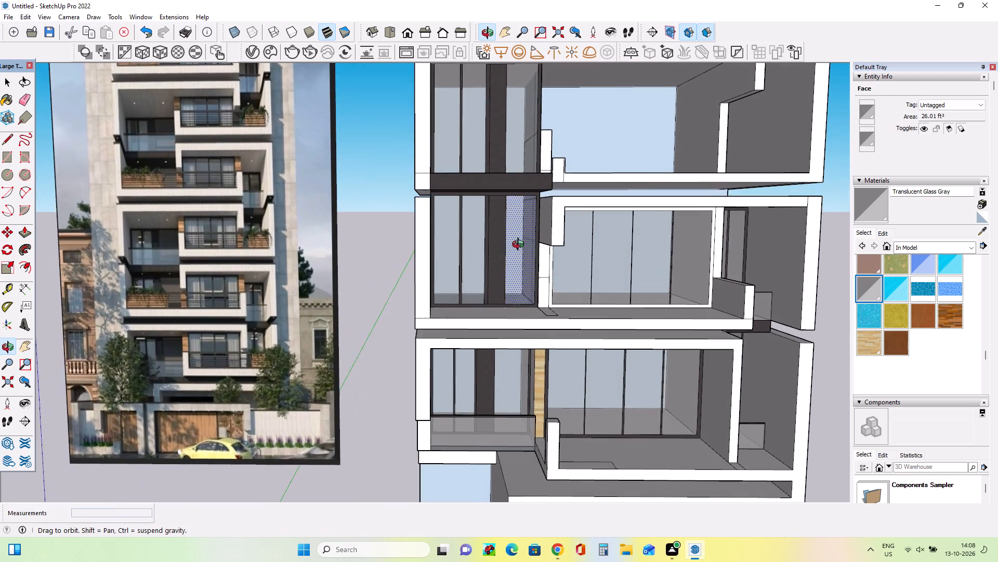
middle_click_drag(520, 246, 520, 245)
middle_click_drag(530, 256, 536, 258)
middle_click_drag(587, 263, 546, 253)
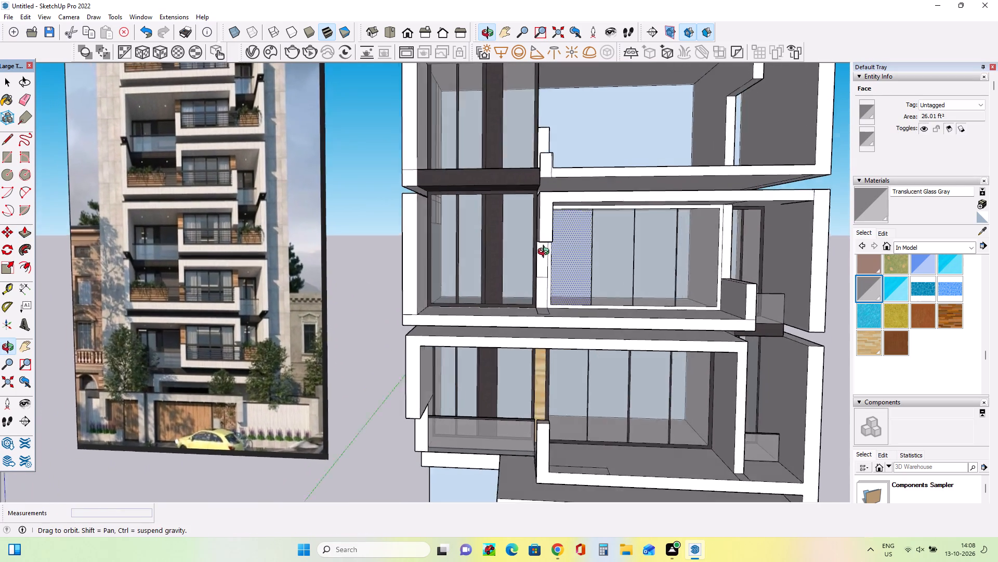
middle_click_drag(546, 253, 531, 253)
scroll(530, 253, "down", 4)
middle_click_drag(537, 304, 547, 333)
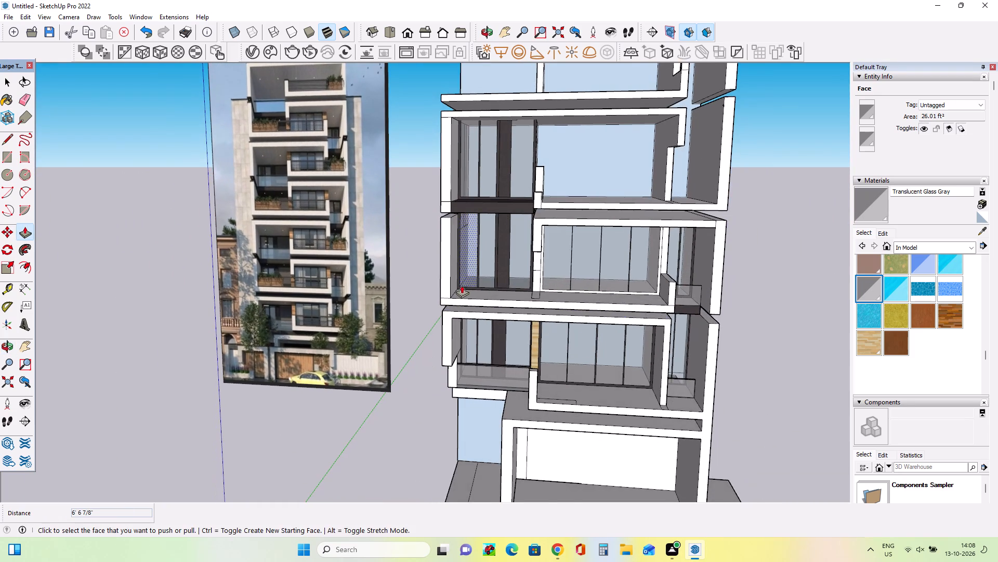
scroll(462, 285, "up", 10)
middle_click_drag(508, 307, 517, 320)
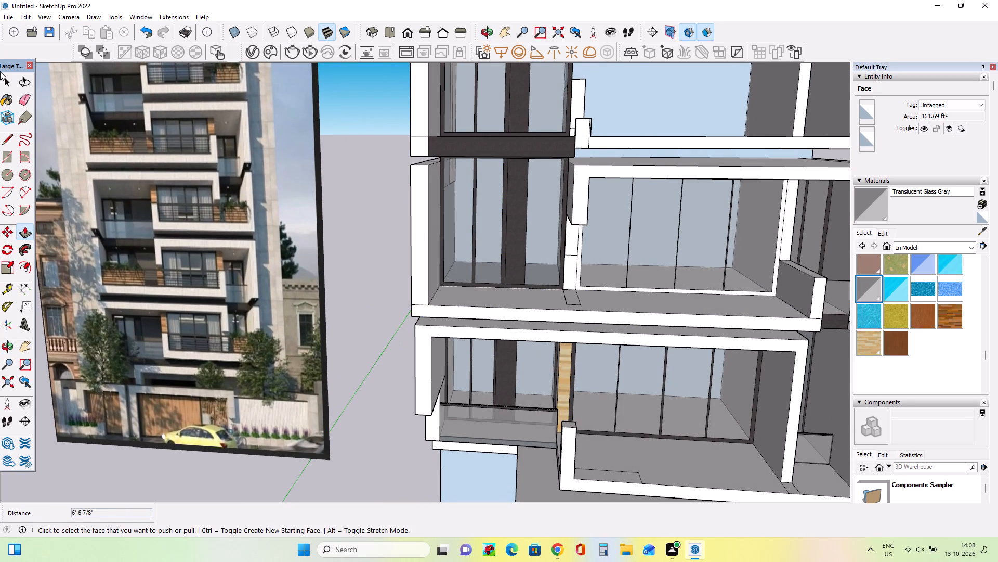
Examine the terrace balcony fronts and planters on the lower storeys of the reference image.
left_click(5, 160)
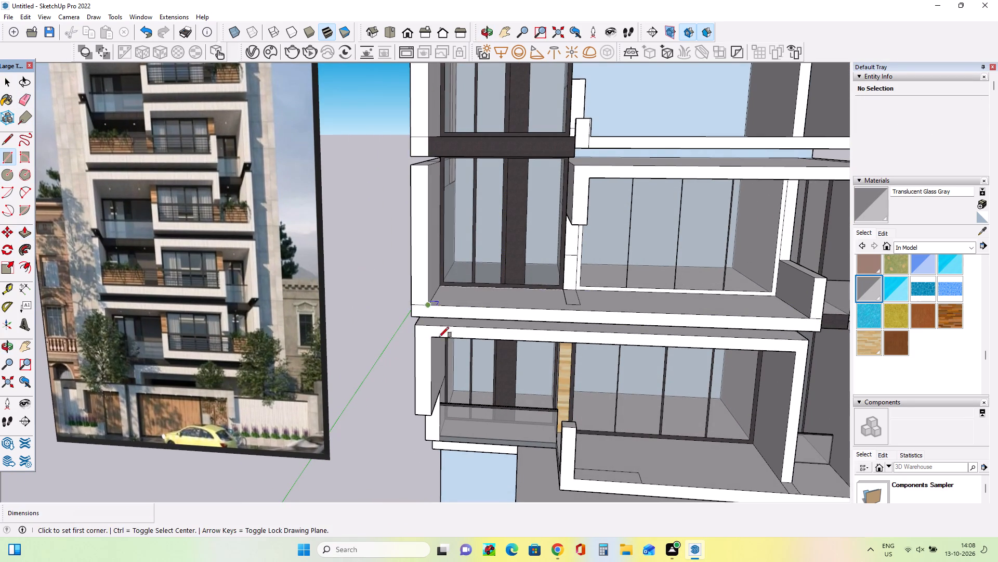
middle_click_drag(442, 353, 445, 373)
scroll(427, 328, "up", 4)
scroll(427, 323, "down", 5)
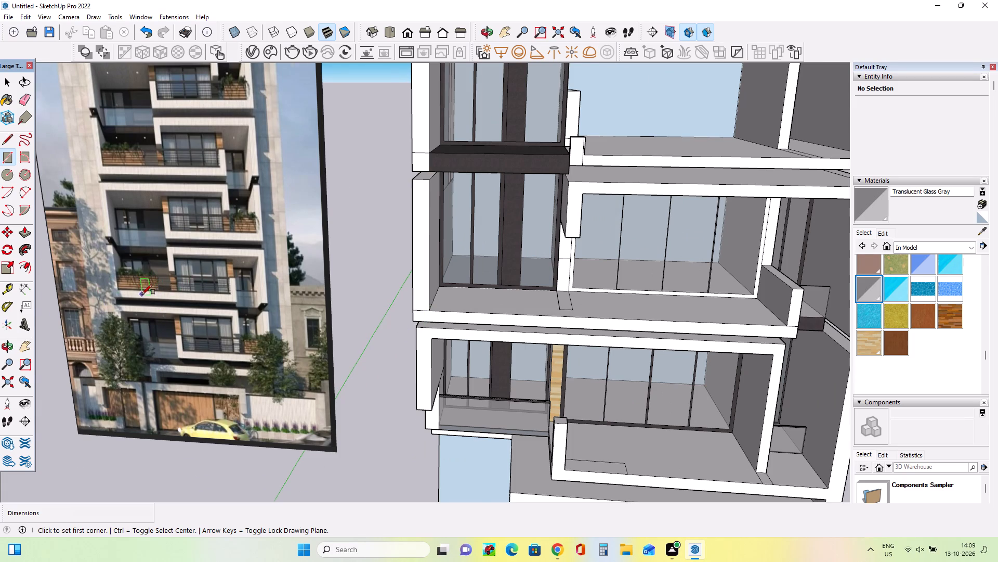
scroll(142, 295, "up", 4)
scroll(142, 295, "down", 3)
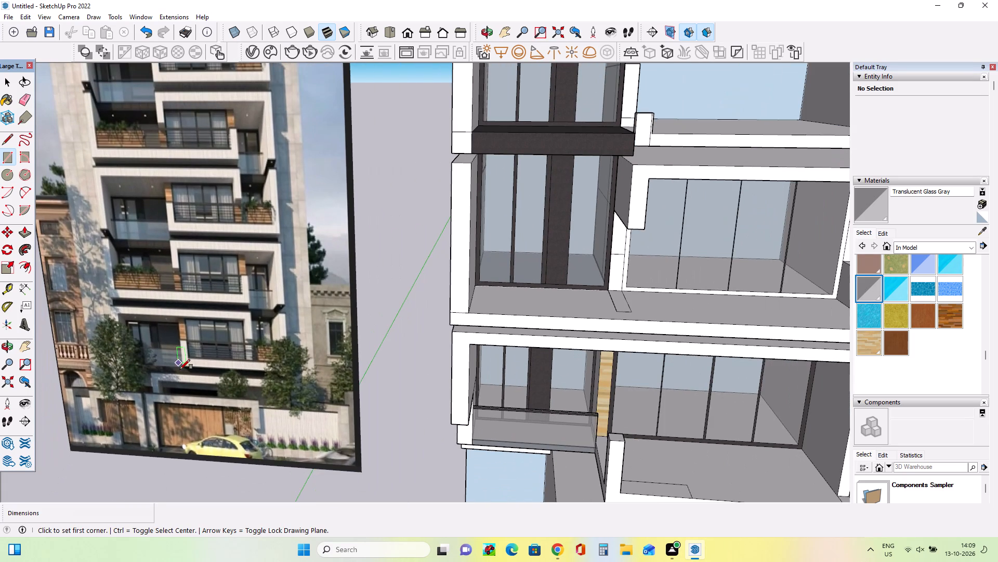
scroll(157, 279, "up", 6)
scroll(157, 280, "down", 1)
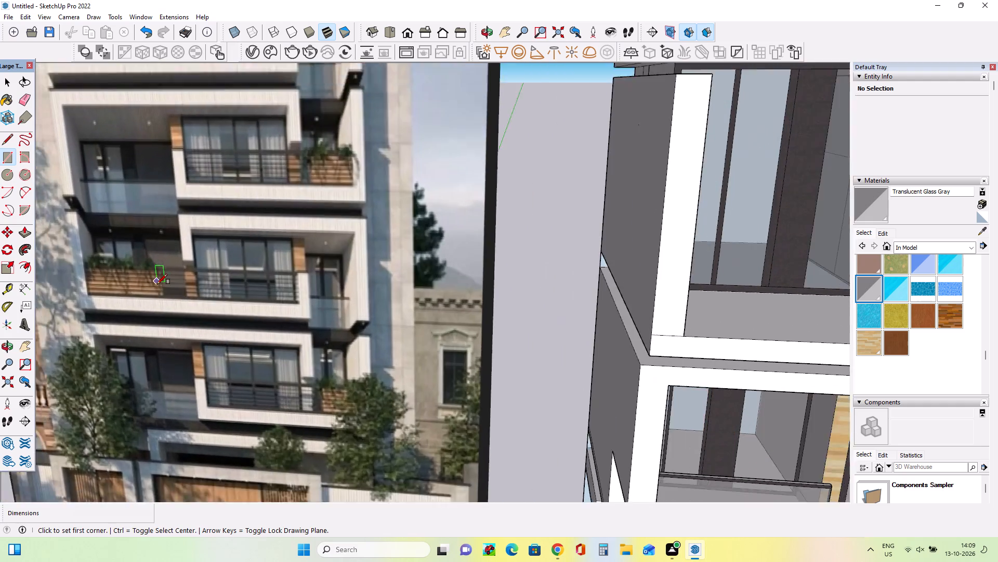
scroll(157, 284, "up", 8)
scroll(162, 287, "down", 6)
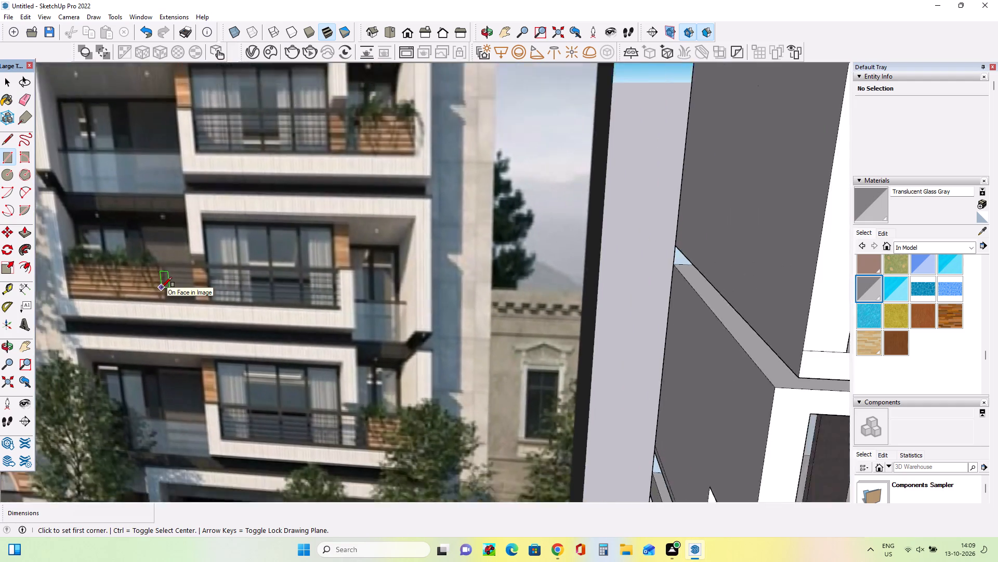
scroll(162, 287, "down", 9)
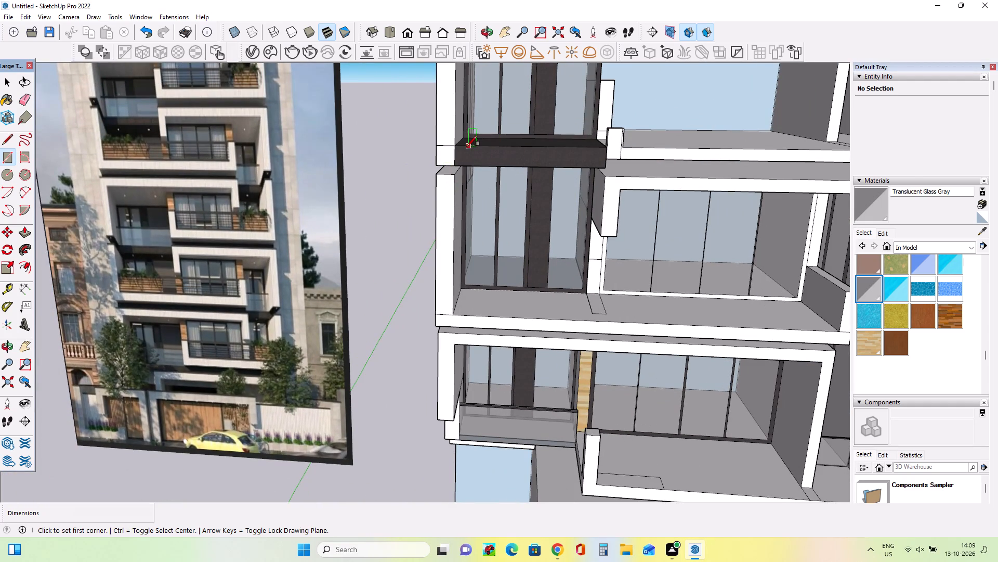
Readjust the dark slab's projection, pushing its front face back about 5' 1/8" and pulling it partway forward again.
middle_click_drag(462, 144, 426, 199)
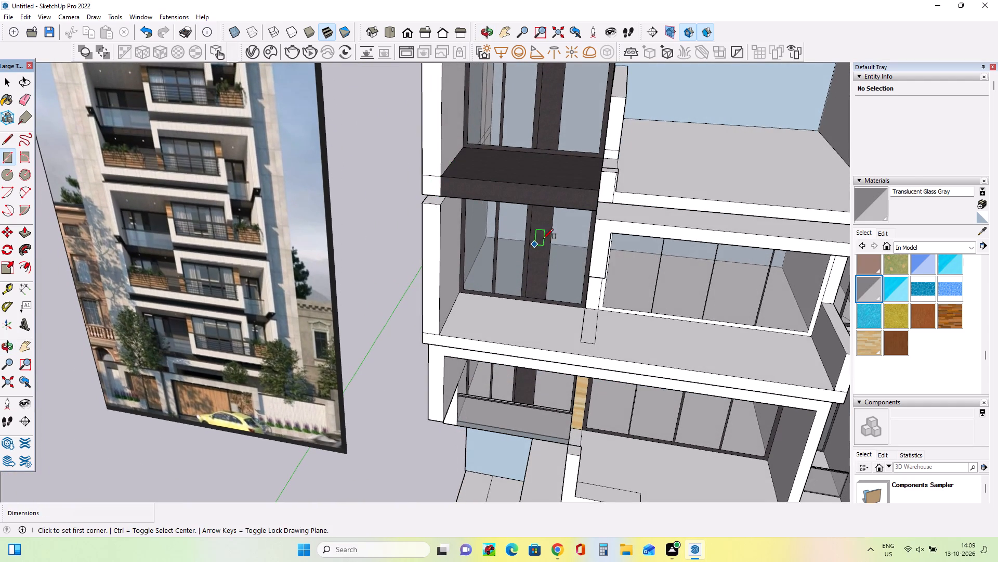
middle_click_drag(544, 237, 566, 182)
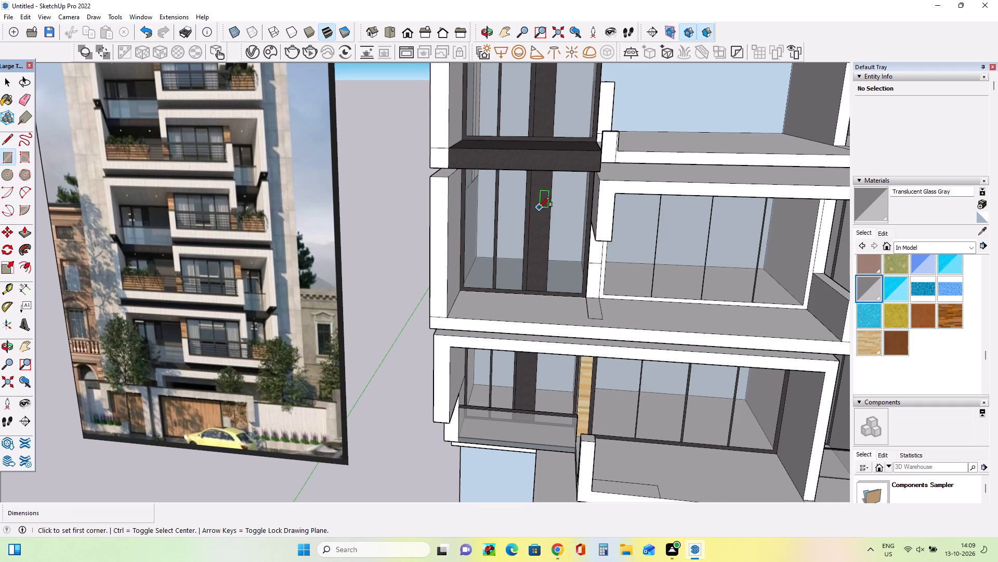
middle_click_drag(543, 203, 548, 186)
left_click(20, 229)
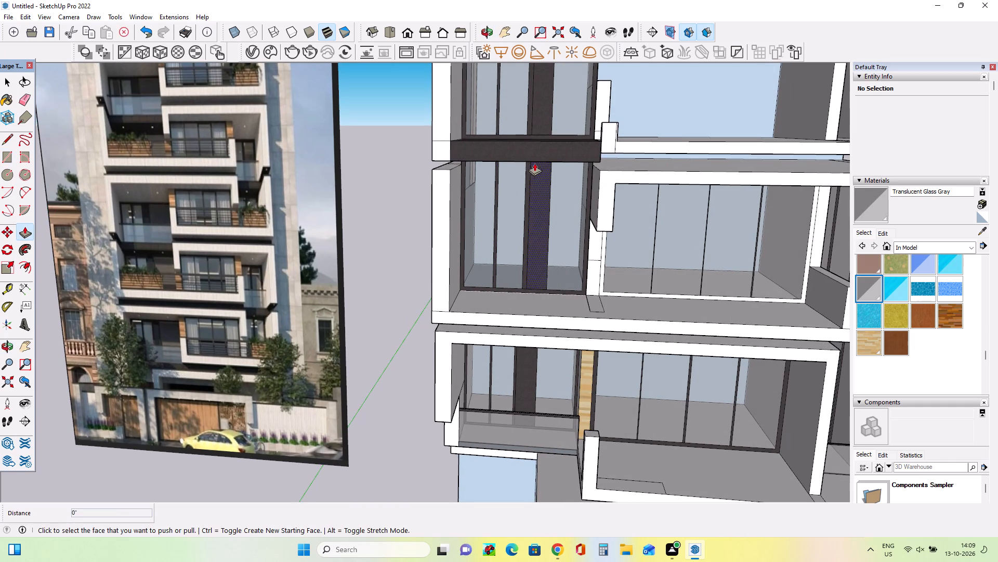
left_click(536, 158)
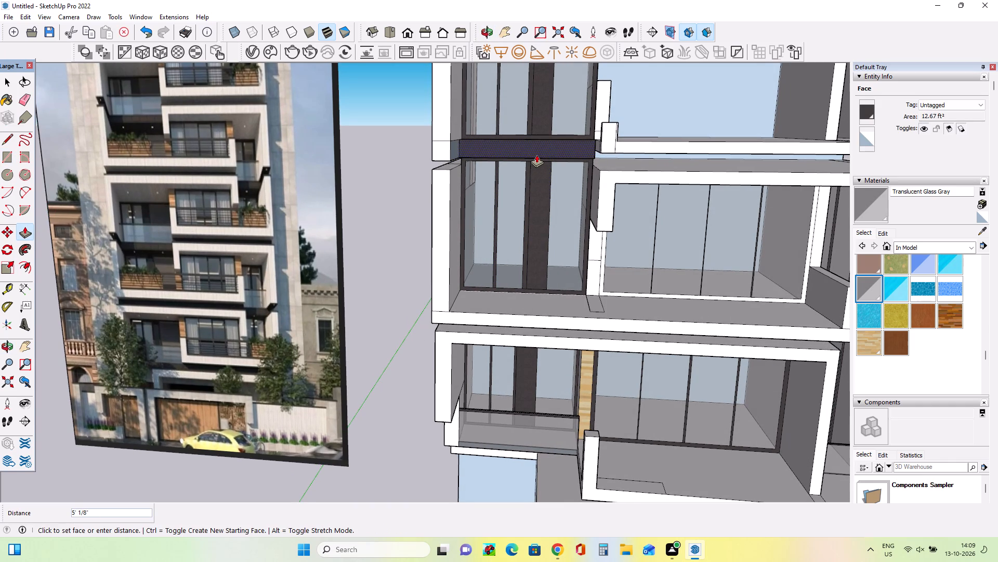
left_click(536, 155)
middle_click_drag(571, 239, 513, 295)
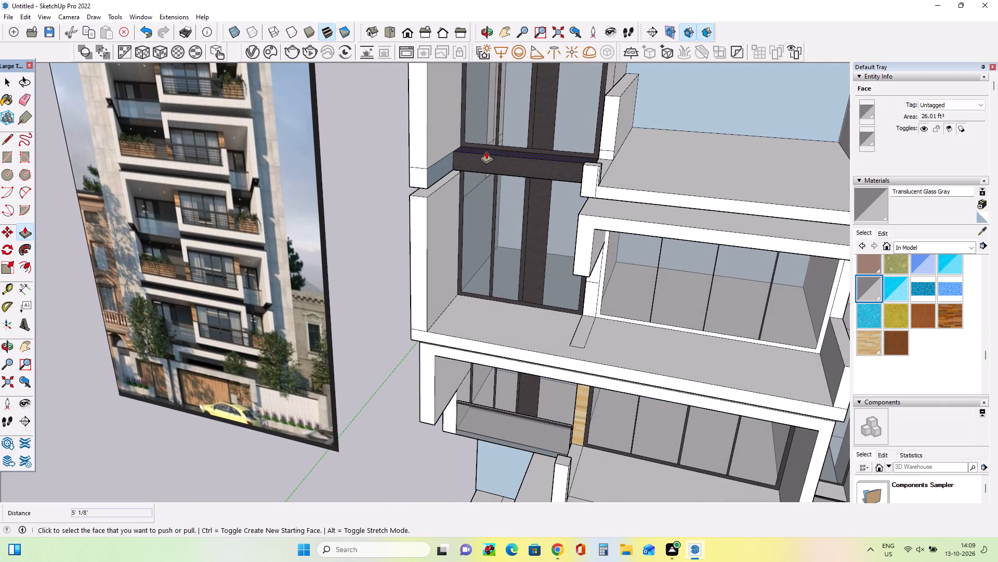
left_click(486, 162)
left_click(476, 170)
Draw a rectangle about 9' 8 3/8" by 4 1/2" along the front edge of the dark slab's top face.
middle_click_drag(551, 229, 621, 264)
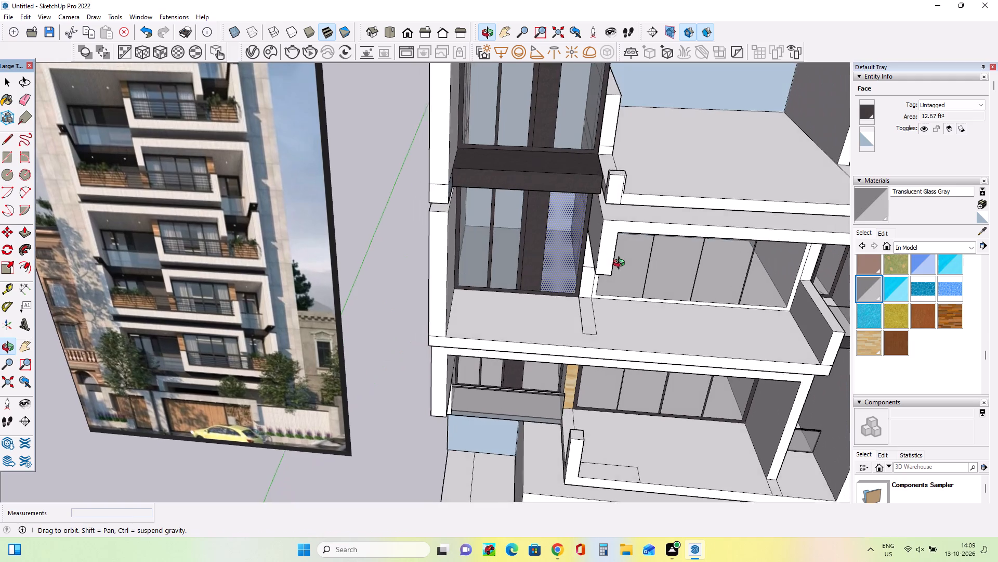
middle_click_drag(621, 264, 624, 260)
left_click(3, 156)
middle_click_drag(480, 214, 474, 258)
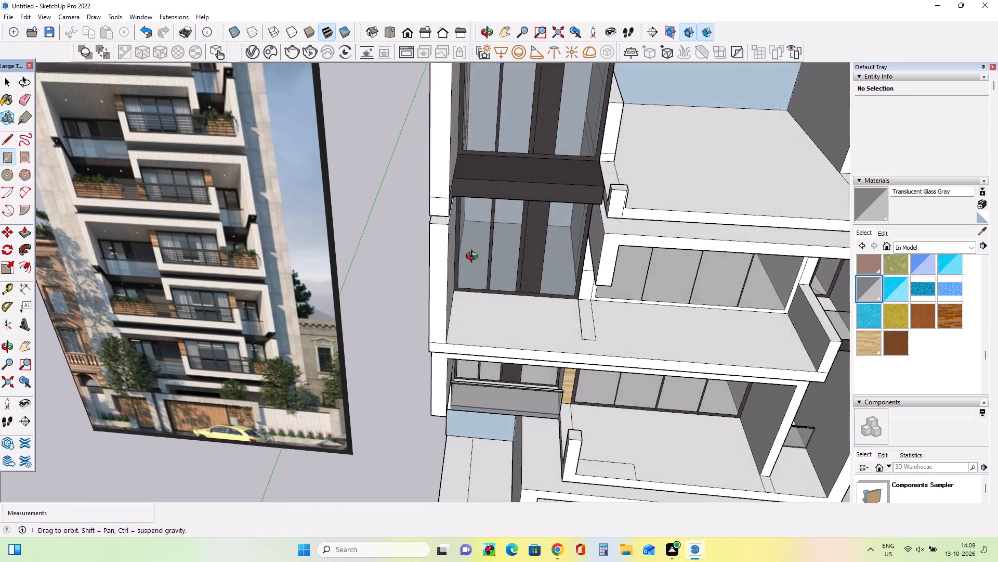
middle_click_drag(474, 258, 472, 267)
left_click(451, 197)
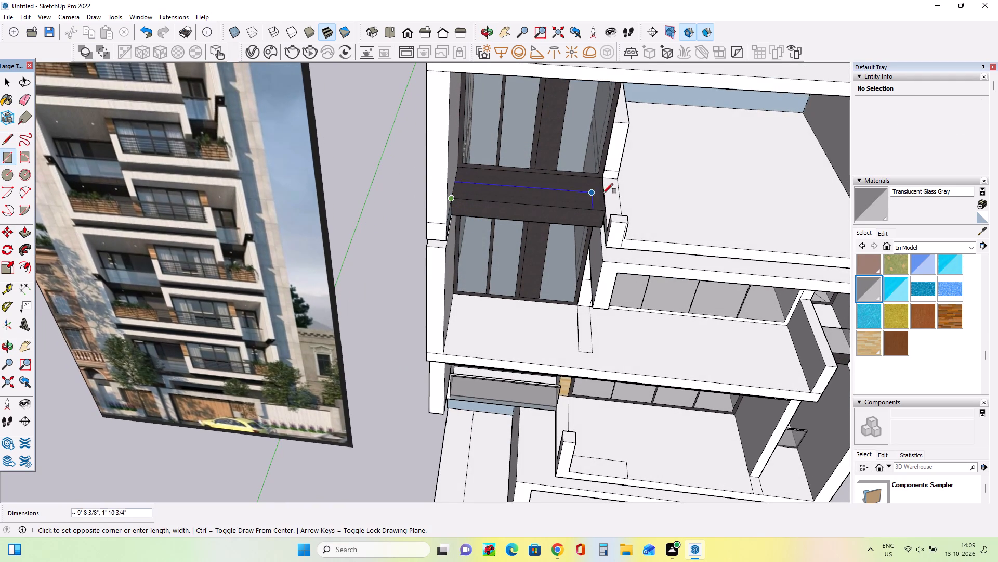
scroll(604, 206, "up", 7)
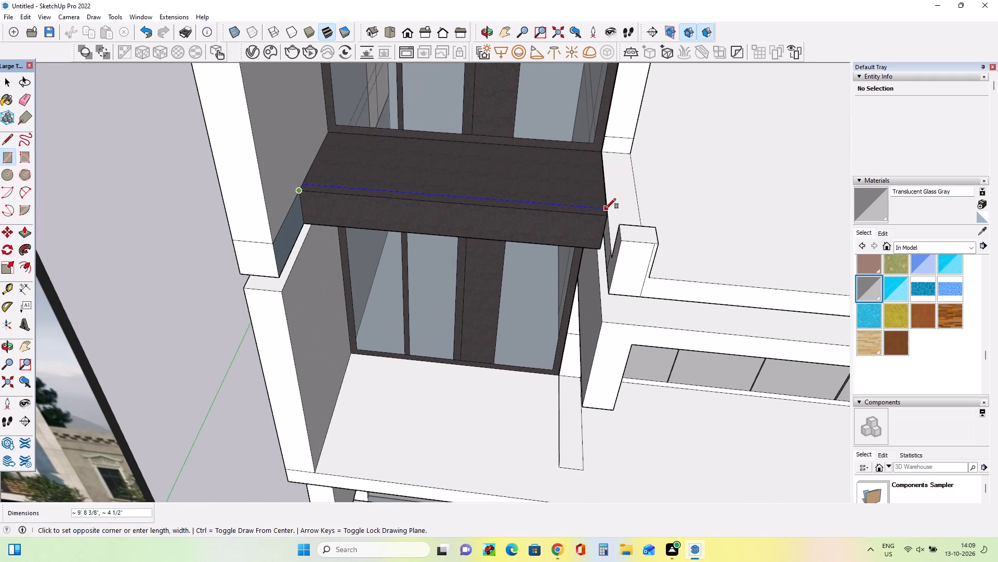
left_click(606, 209)
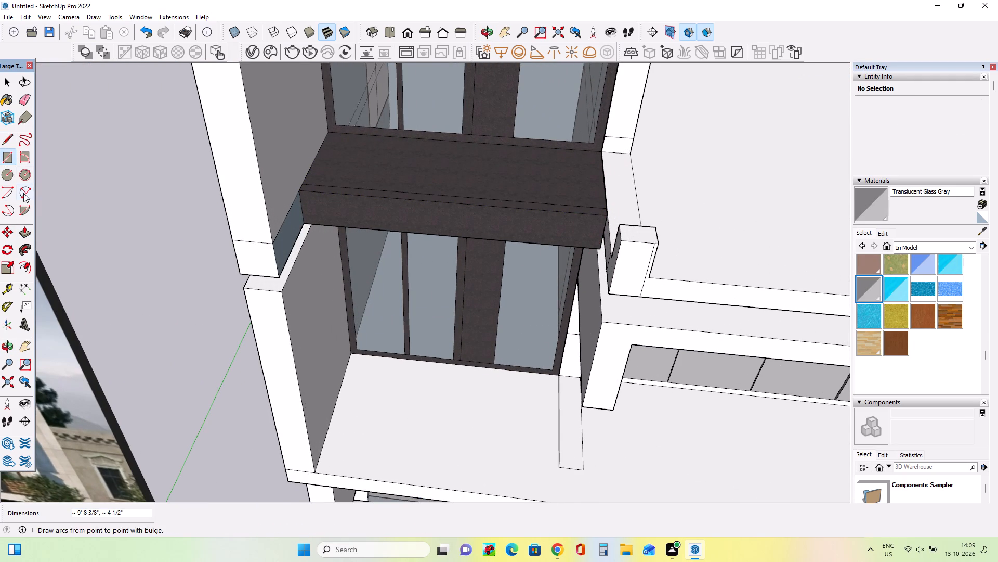
Extrude the narrow strip along the slab's front edge upward about 4' 1 5/16" as a balcony parapet.
left_click(29, 238)
left_click(496, 205)
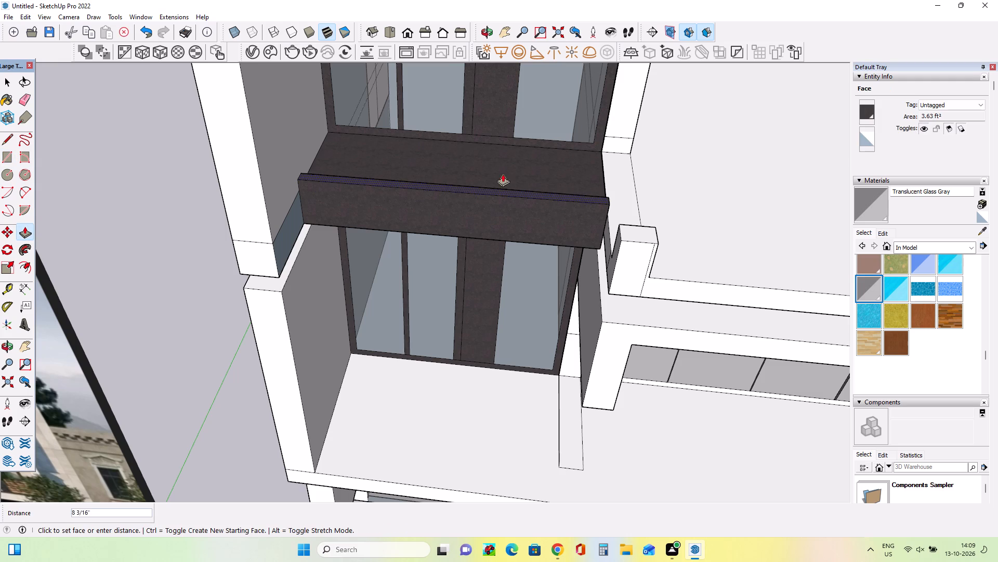
left_click(516, 81)
Push the top face of the dark balcony parapet down slightly to reduce its height.
middle_click_drag(549, 235, 586, 167)
scroll(586, 167, "down", 16)
middle_click_drag(616, 168, 514, 145)
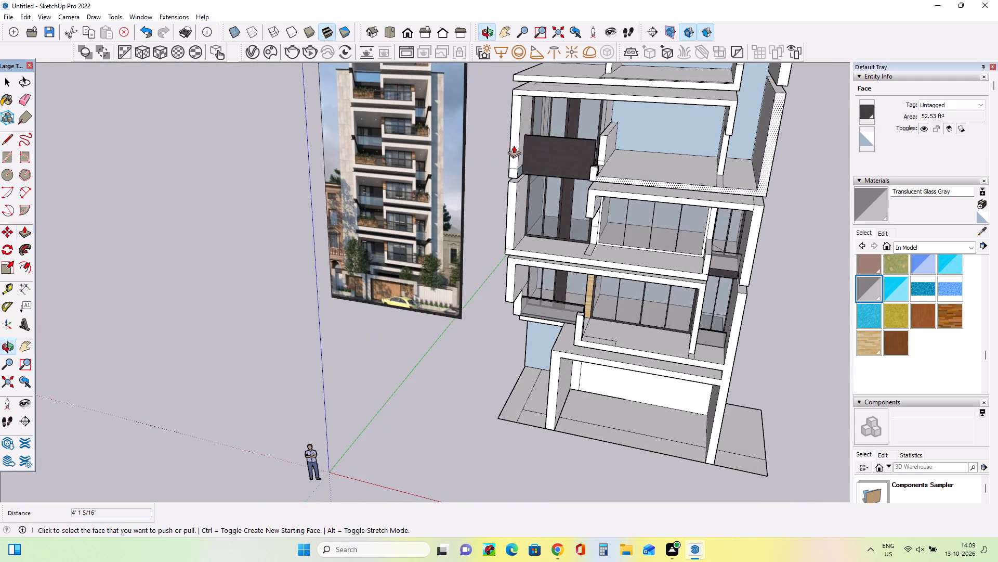
scroll(544, 140, "up", 3)
middle_click_drag(545, 160, 532, 239)
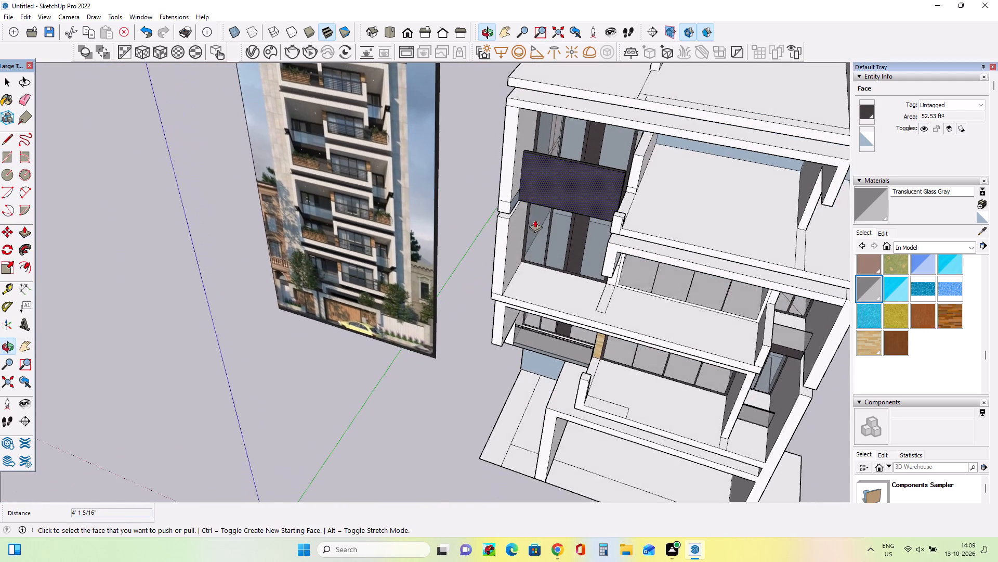
scroll(564, 141, "up", 8)
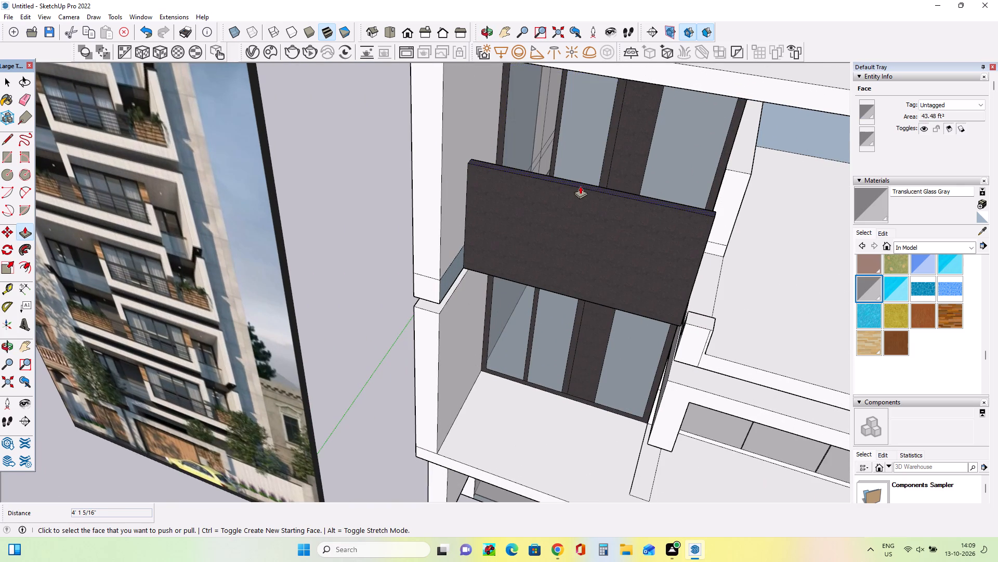
left_click(580, 186)
left_click(573, 203)
middle_click_drag(577, 251, 582, 113)
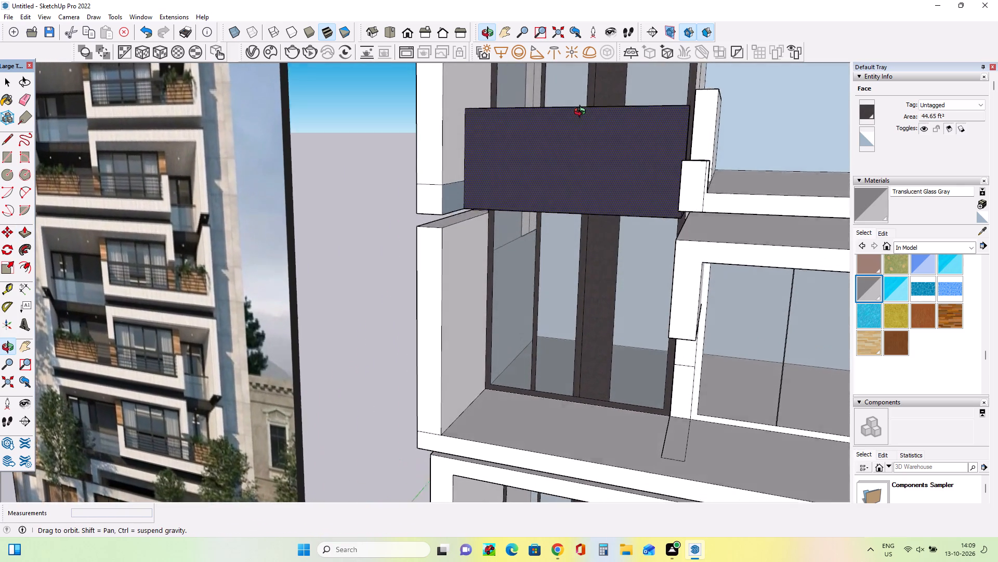
Draw a horizontal line about 9' 8 3/8" long across the dark balcony parapet's front face, just below its top edge.
middle_click_drag(582, 113, 582, 110)
left_click(5, 133)
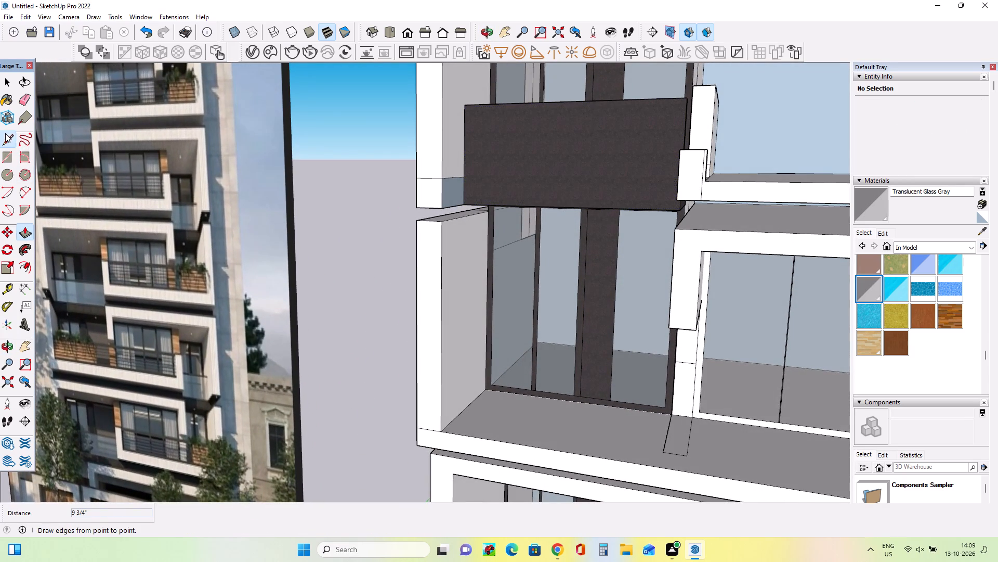
scroll(464, 112, "up", 7)
left_click(465, 107)
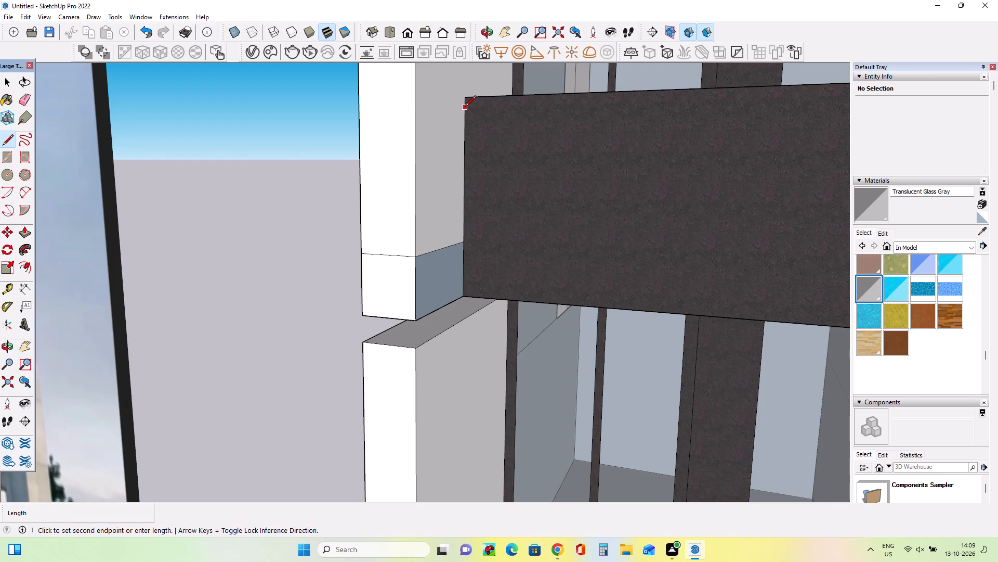
scroll(509, 127, "down", 8)
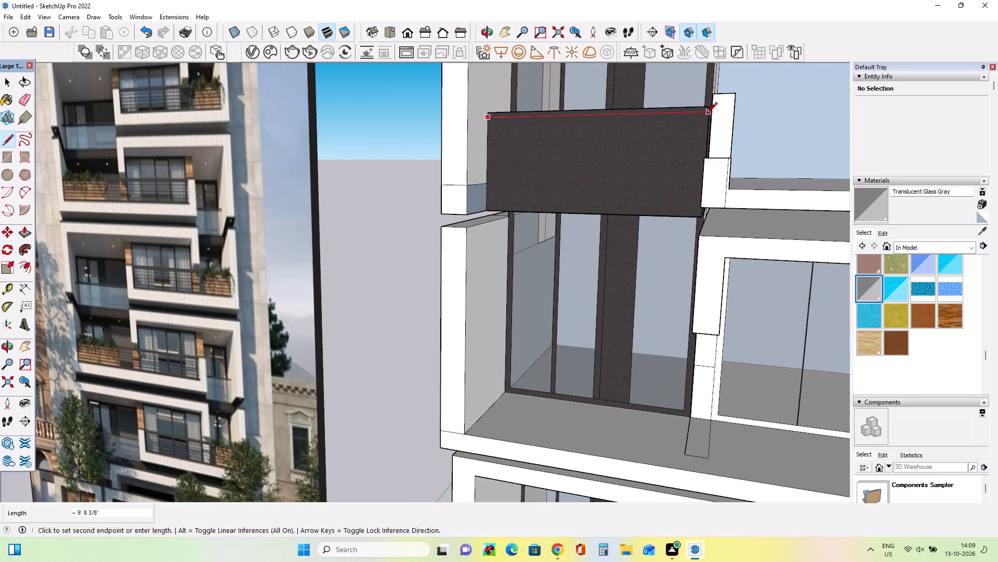
left_click(708, 118)
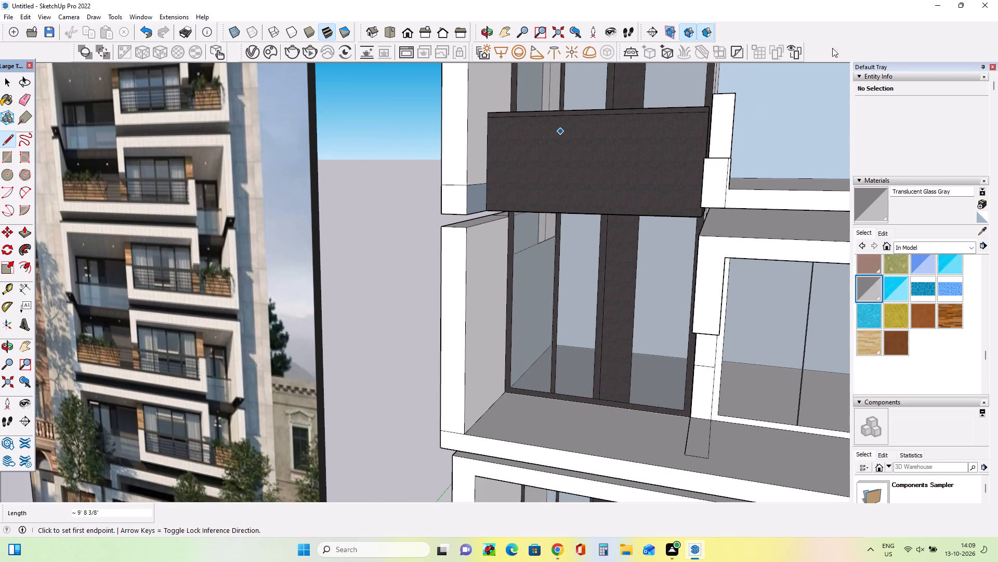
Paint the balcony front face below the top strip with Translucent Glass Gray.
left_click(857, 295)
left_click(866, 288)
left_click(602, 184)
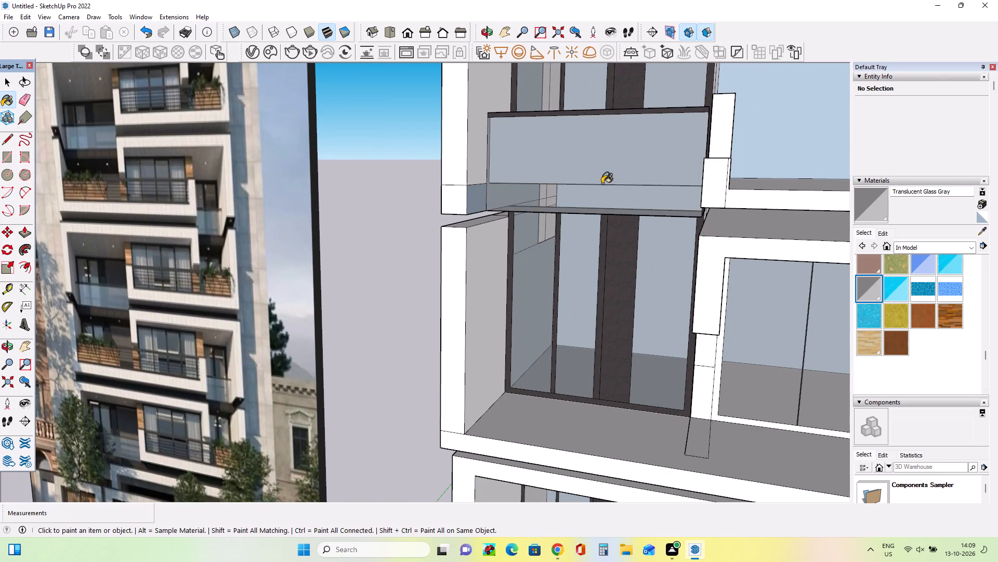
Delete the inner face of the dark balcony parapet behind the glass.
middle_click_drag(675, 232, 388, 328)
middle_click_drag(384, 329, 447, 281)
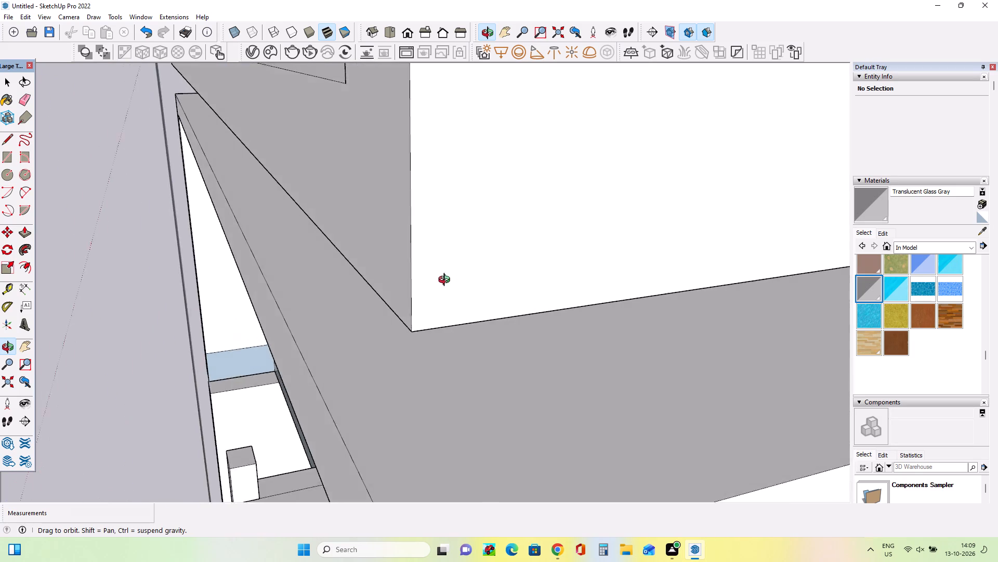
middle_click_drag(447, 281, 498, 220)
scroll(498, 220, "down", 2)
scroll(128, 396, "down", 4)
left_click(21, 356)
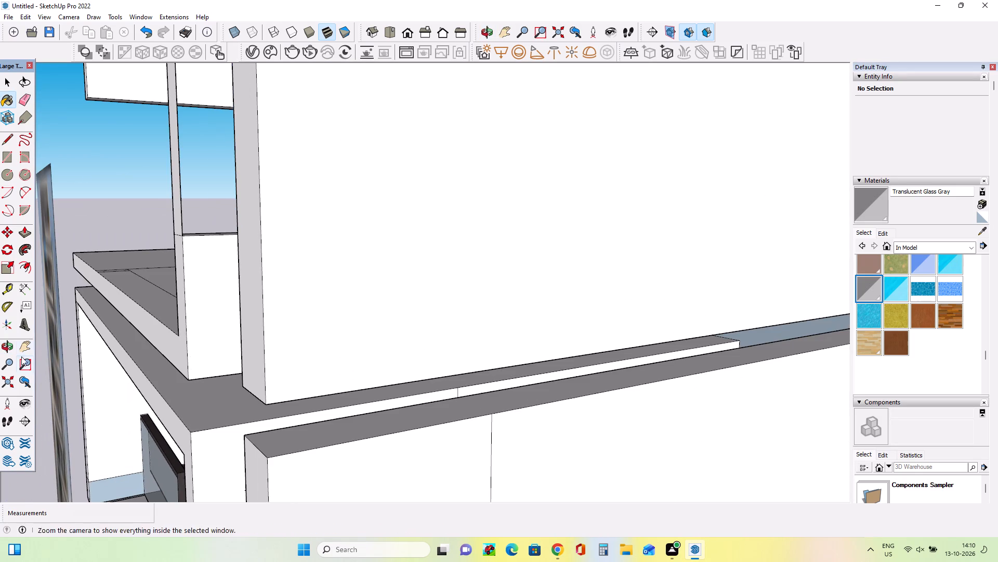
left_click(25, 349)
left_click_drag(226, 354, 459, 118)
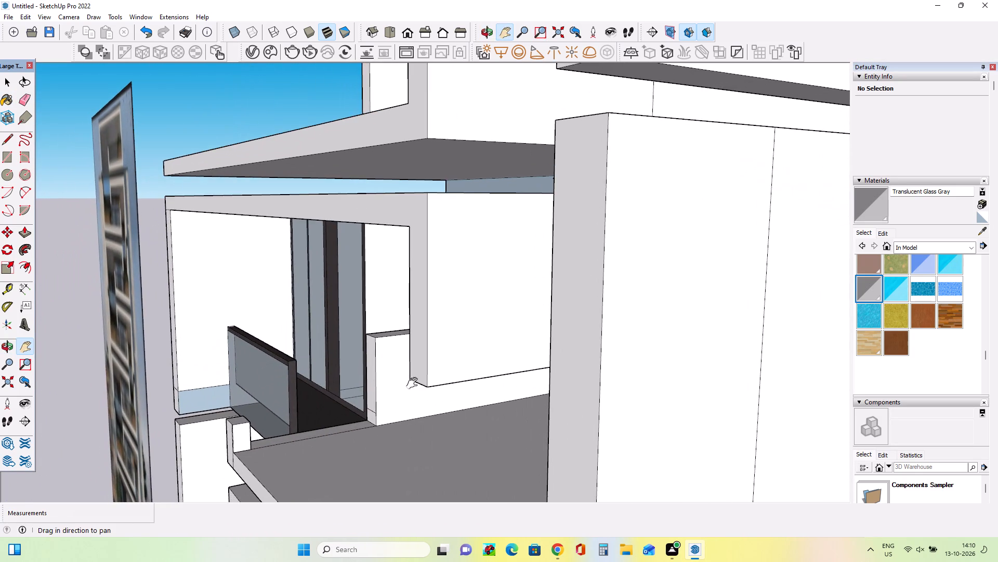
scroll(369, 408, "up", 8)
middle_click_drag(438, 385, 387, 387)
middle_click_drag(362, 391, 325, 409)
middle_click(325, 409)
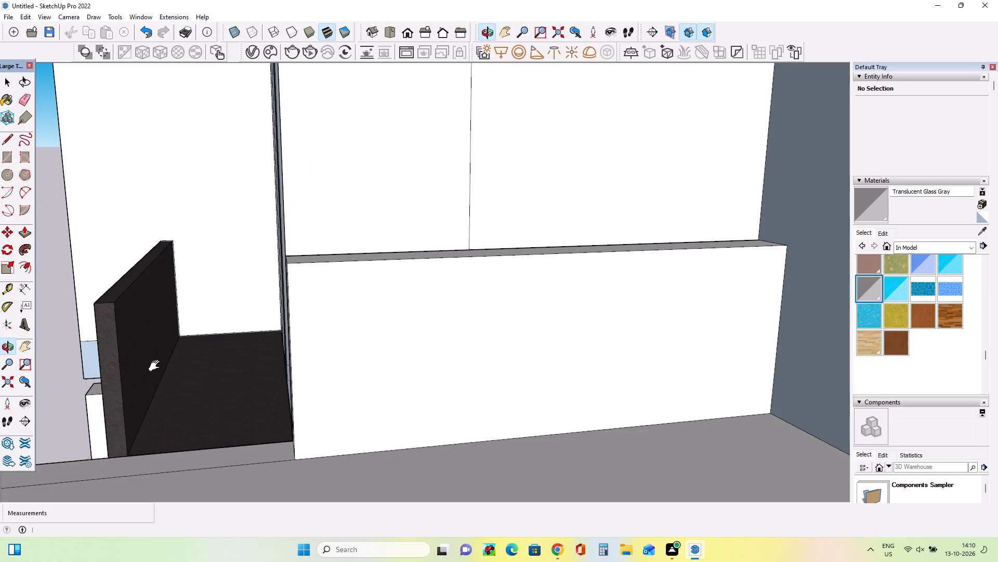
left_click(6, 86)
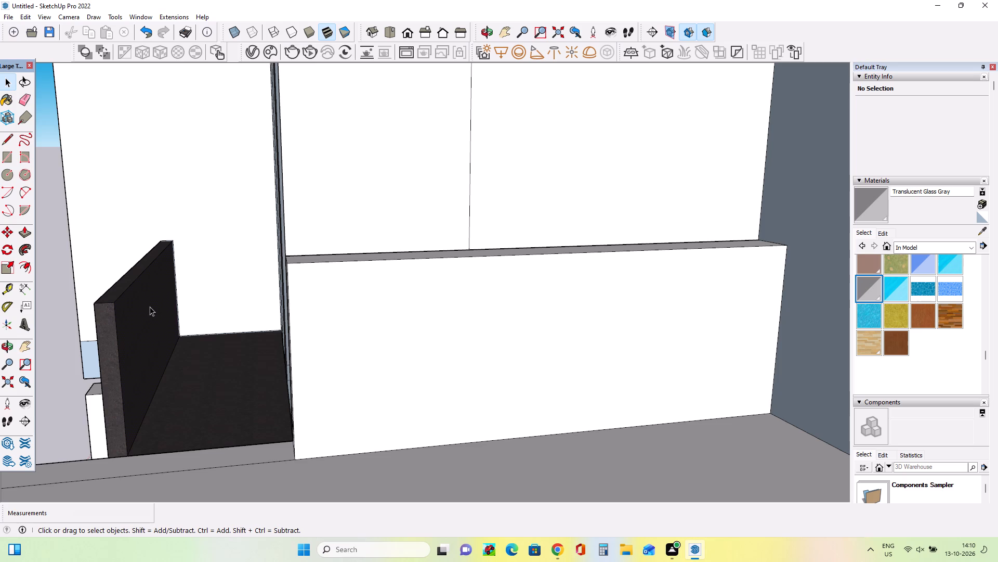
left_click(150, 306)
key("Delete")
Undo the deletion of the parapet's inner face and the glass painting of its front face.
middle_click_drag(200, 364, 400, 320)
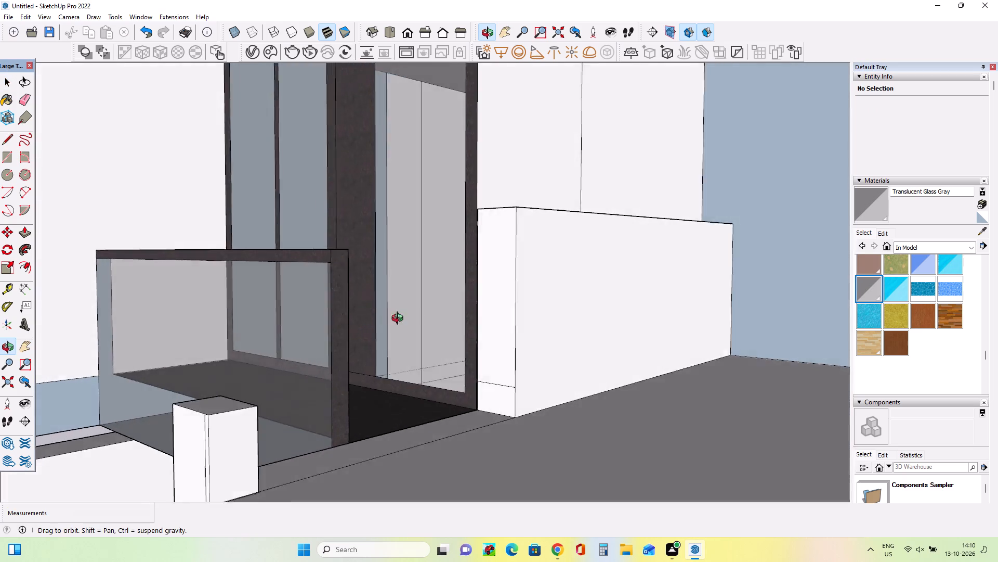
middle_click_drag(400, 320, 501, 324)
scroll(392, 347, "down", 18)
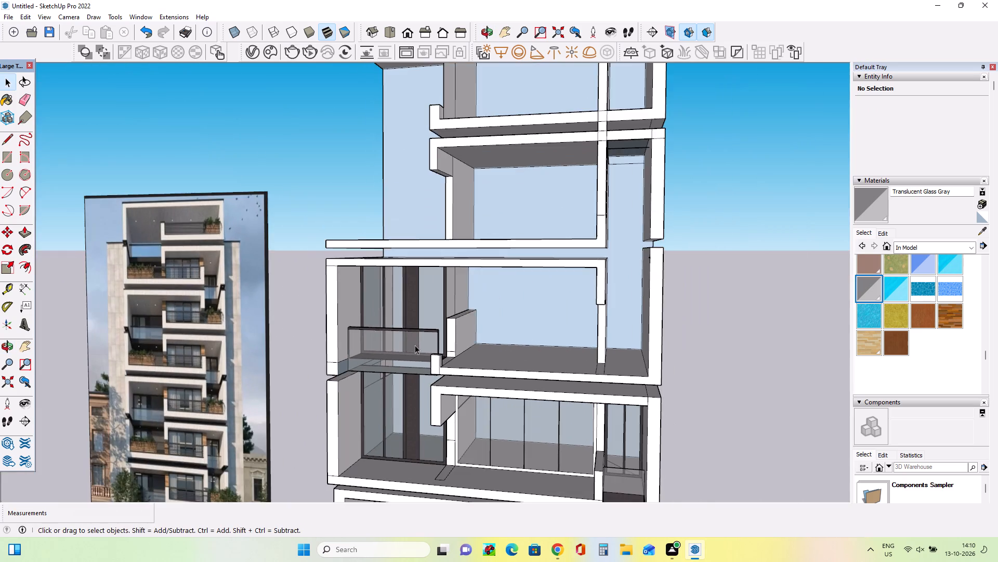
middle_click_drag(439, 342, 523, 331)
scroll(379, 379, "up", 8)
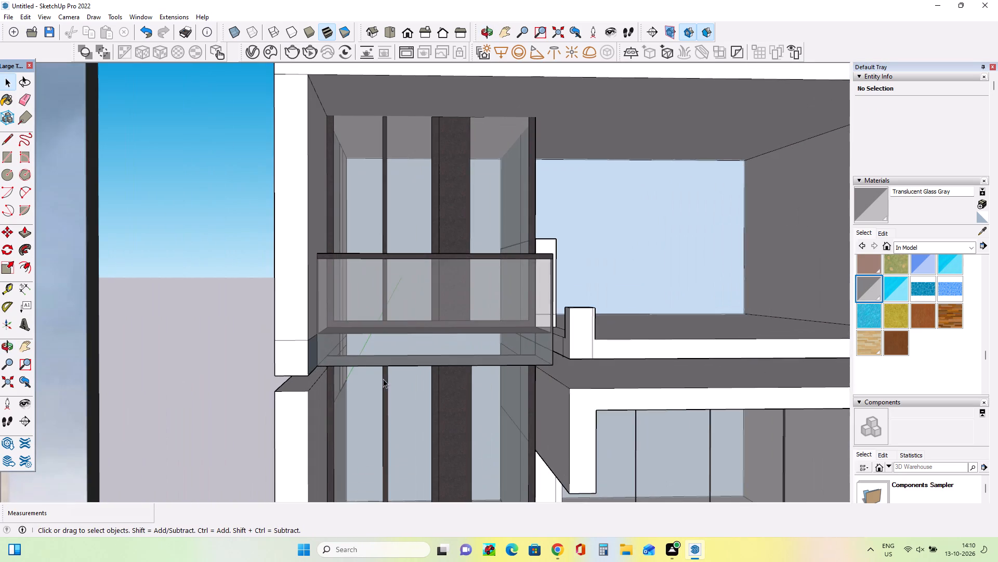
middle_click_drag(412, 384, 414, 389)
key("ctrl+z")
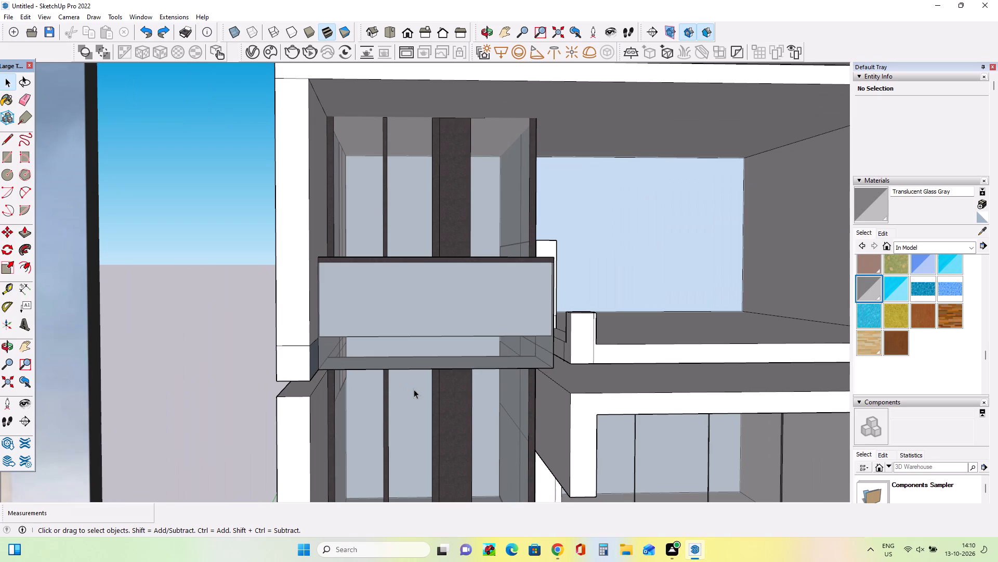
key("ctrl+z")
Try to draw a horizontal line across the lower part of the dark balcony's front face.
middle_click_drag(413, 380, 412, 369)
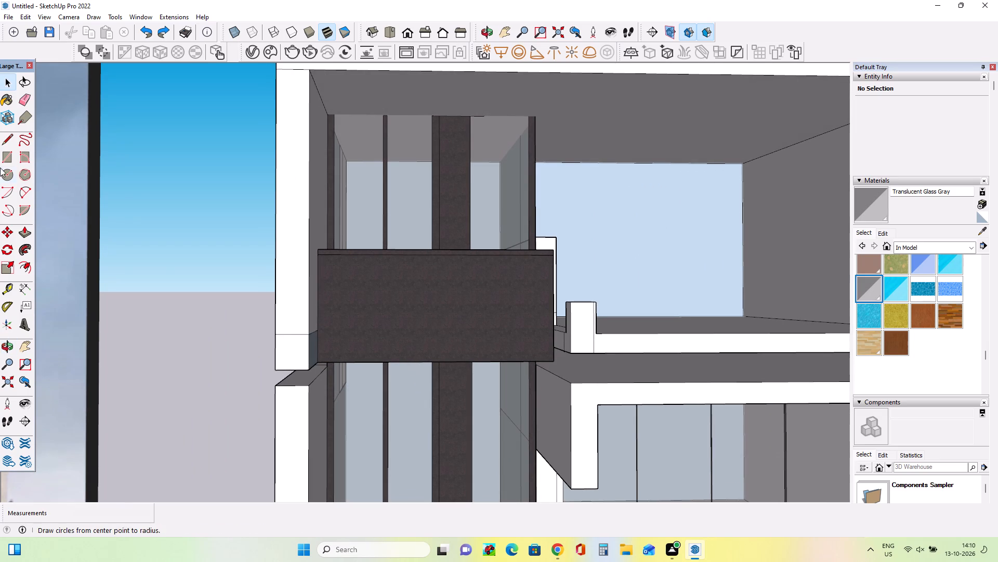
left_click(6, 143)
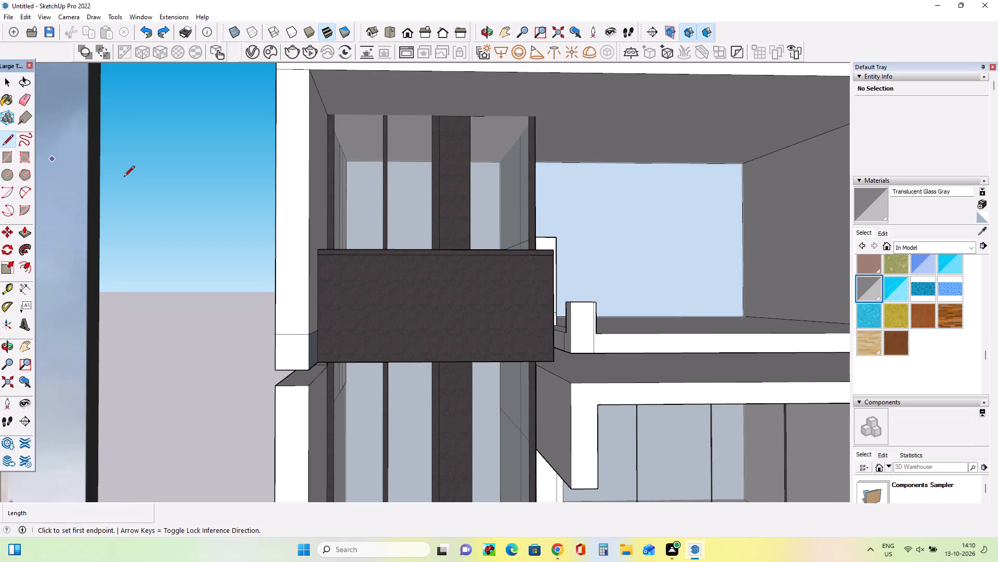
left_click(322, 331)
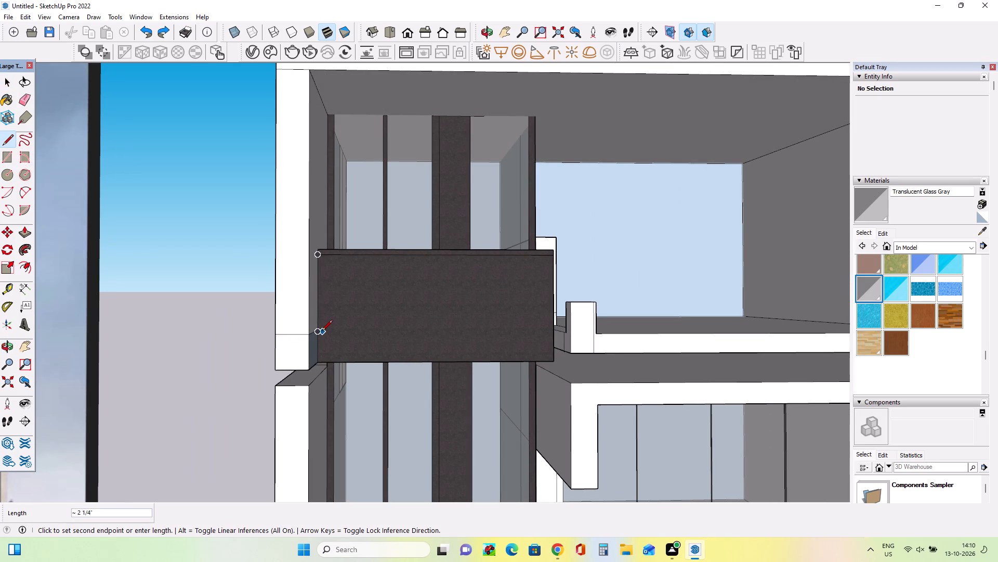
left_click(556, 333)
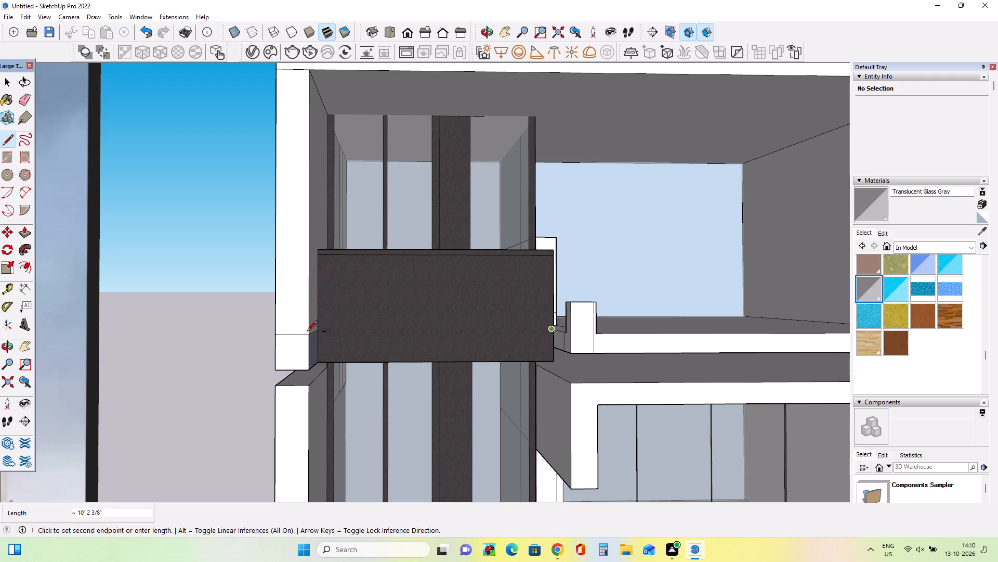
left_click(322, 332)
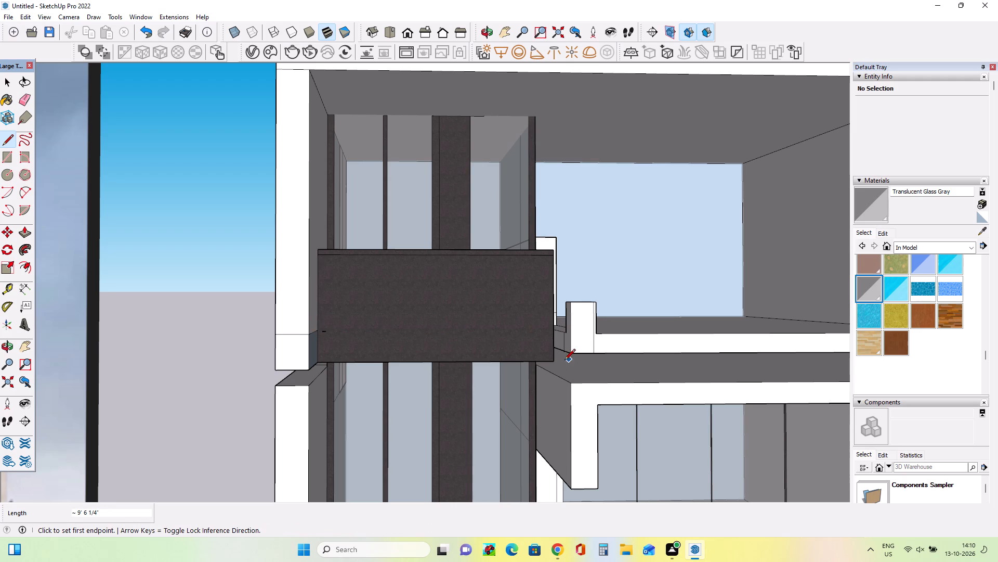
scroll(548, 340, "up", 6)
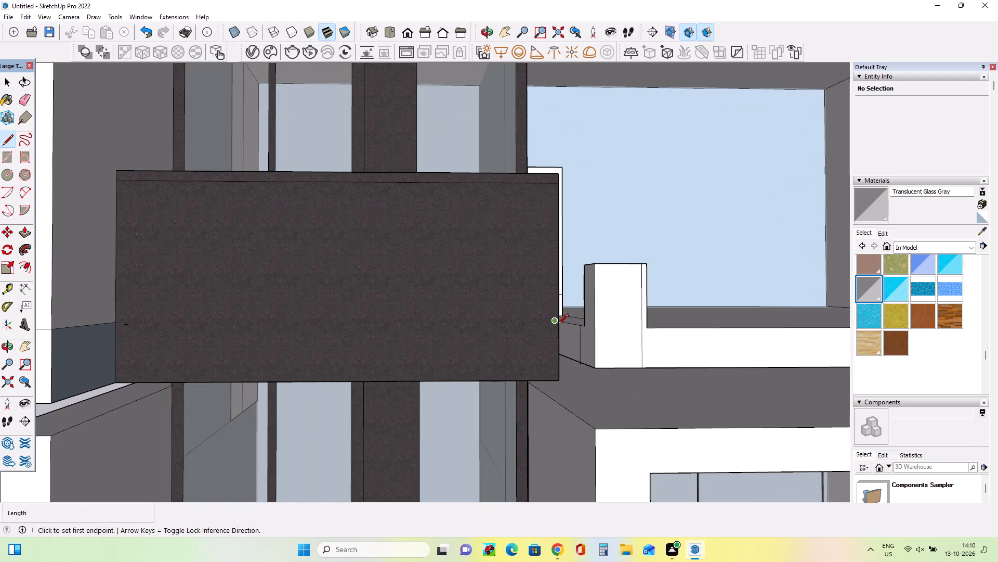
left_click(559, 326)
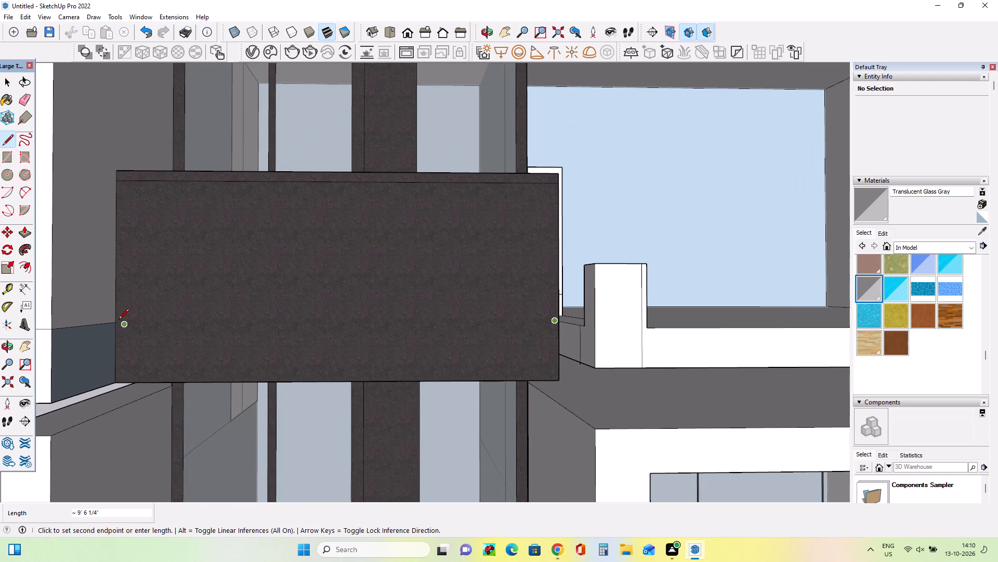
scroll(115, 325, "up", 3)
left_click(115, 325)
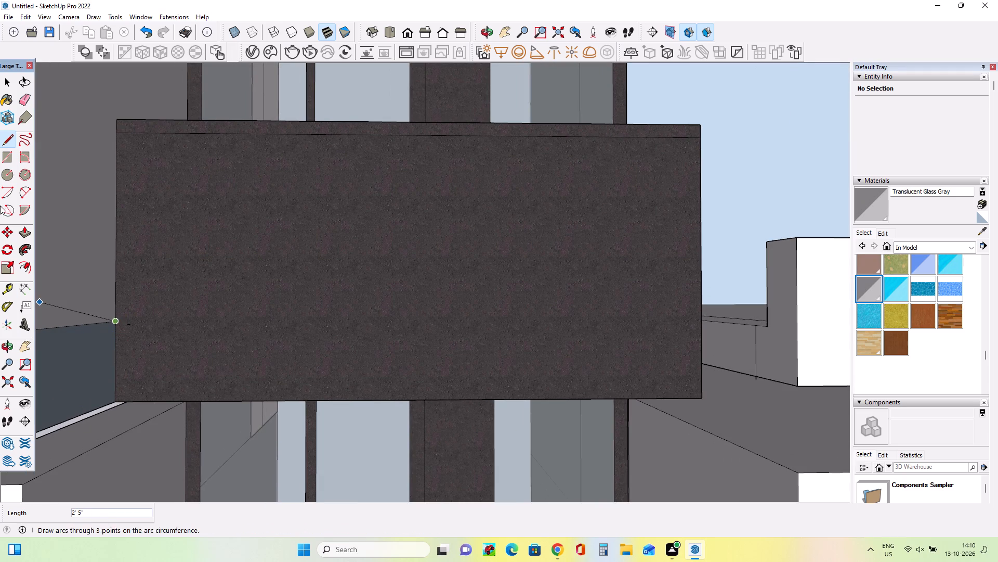
Draw a rectangle about 9' 8 3/8" by 1' 3 11/16" along the bottom of the dark balcony's front face.
left_click(3, 160)
left_click(120, 323)
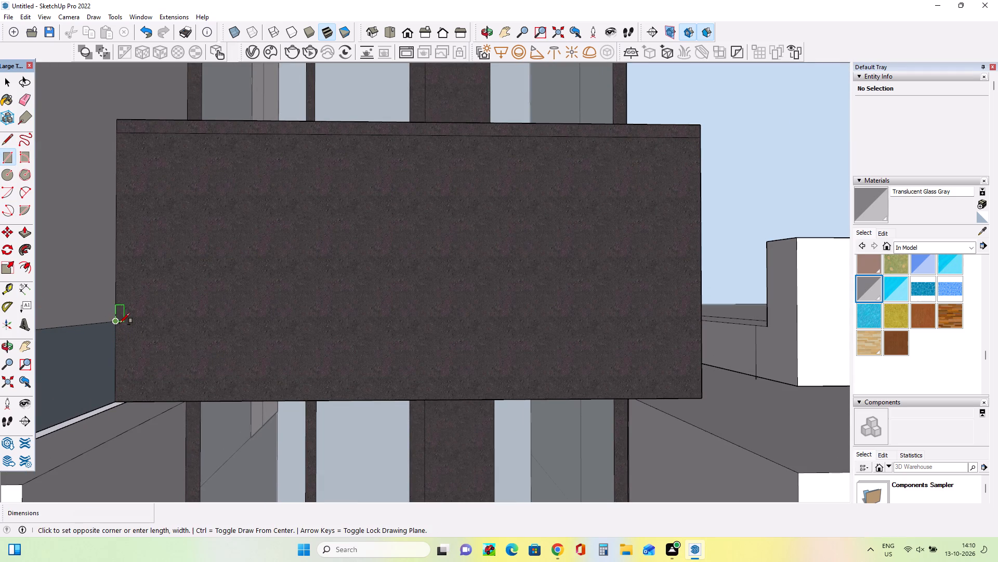
left_click(704, 397)
Paint the balcony front face between the top strip and the bottom band with Translucent Glass Gray.
middle_click_drag(577, 424, 579, 437)
middle_click(440, 337)
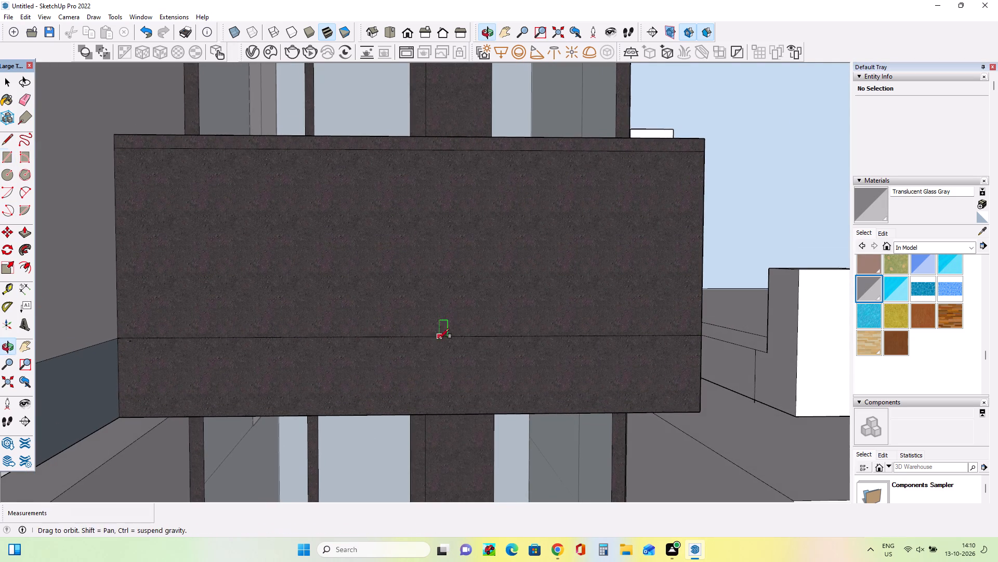
left_click(872, 291)
left_click(523, 281)
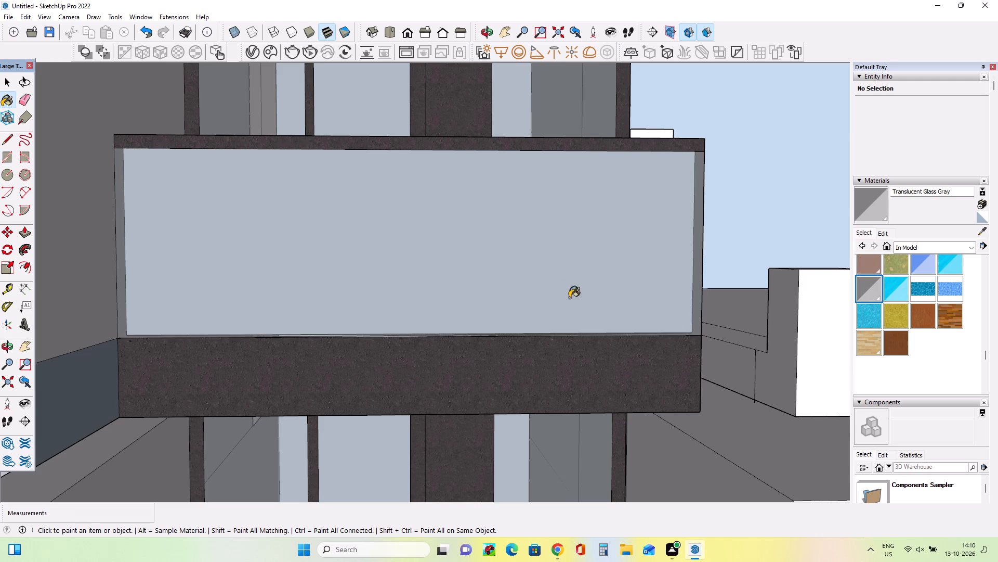
Delete the dark inner face of the balcony parapet behind the glass.
middle_click_drag(695, 338, 222, 391)
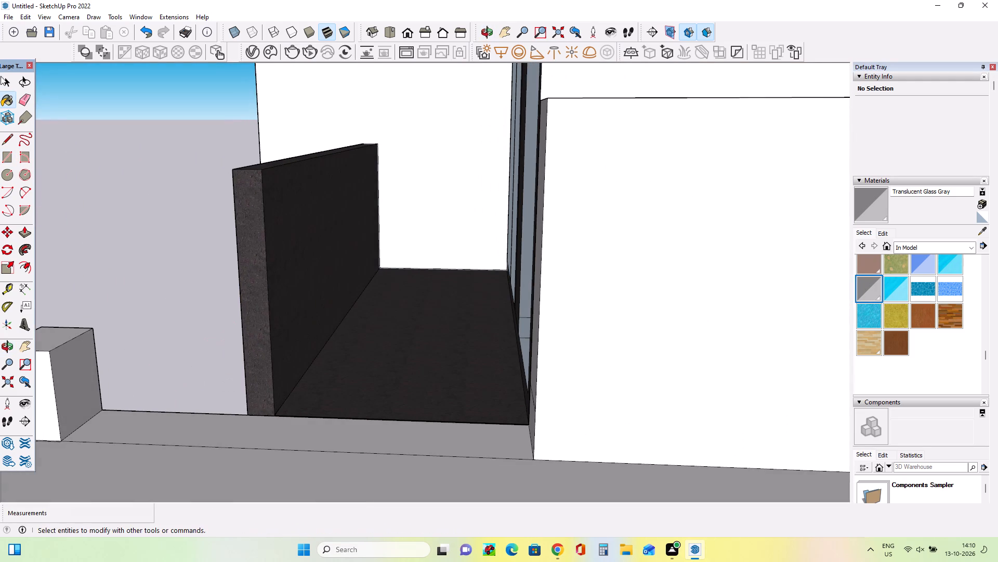
left_click(8, 86)
left_click(321, 254)
key("Delete")
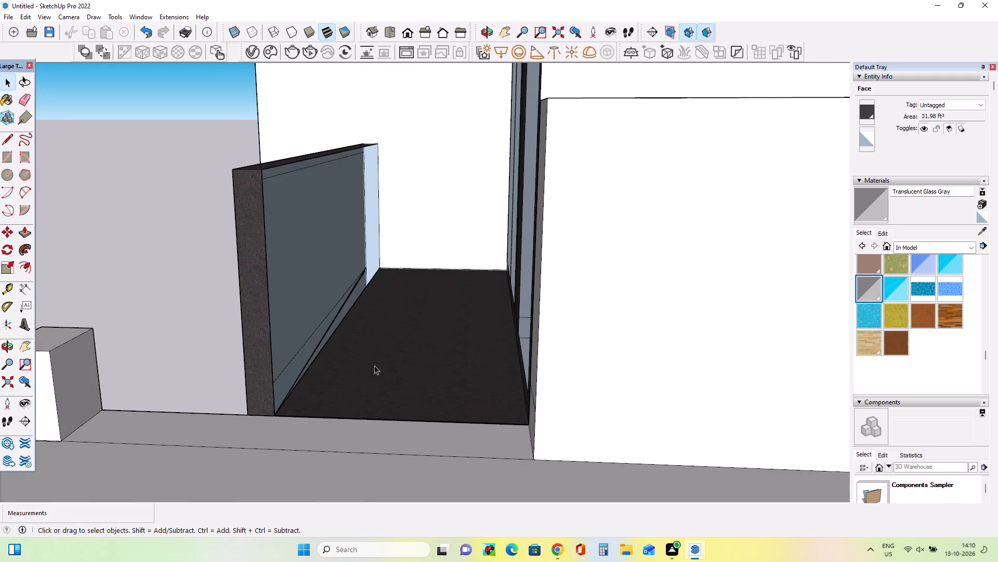
Delete the two stray edges along the bottom of the glass parapet's inner side.
middle_click_drag(374, 365, 320, 390)
scroll(351, 286, "up", 3)
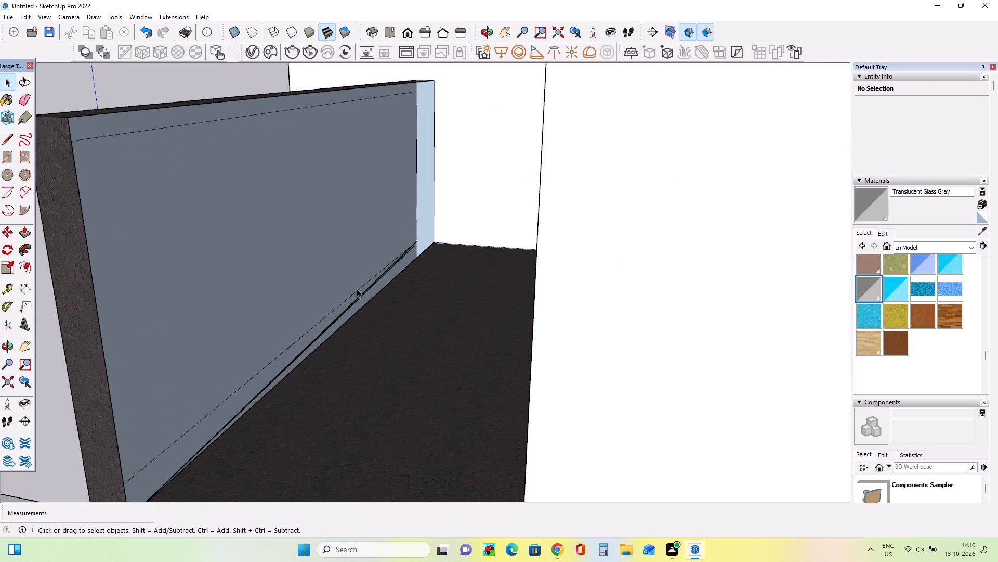
left_click(359, 297)
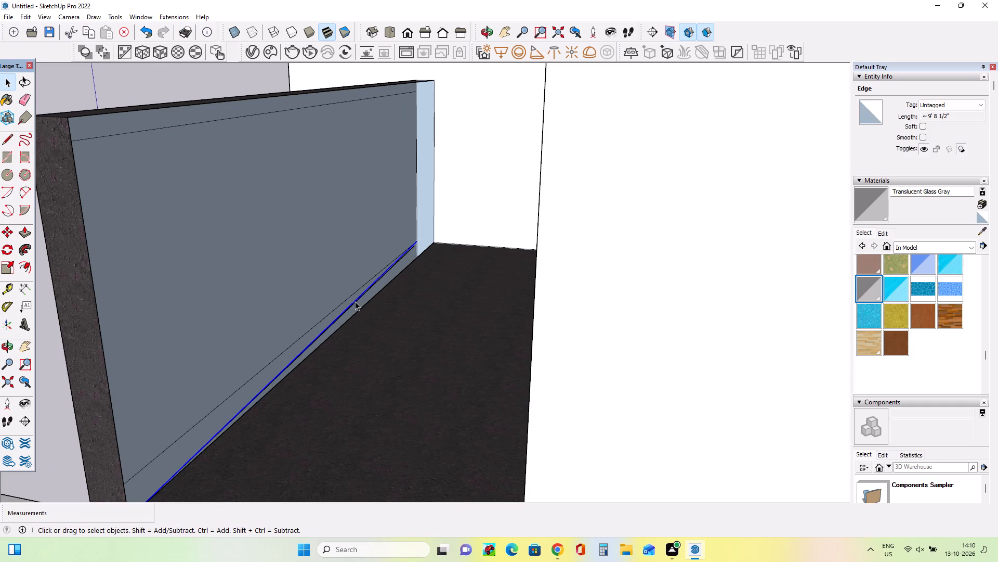
key("Delete")
left_click(354, 300)
key("Delete")
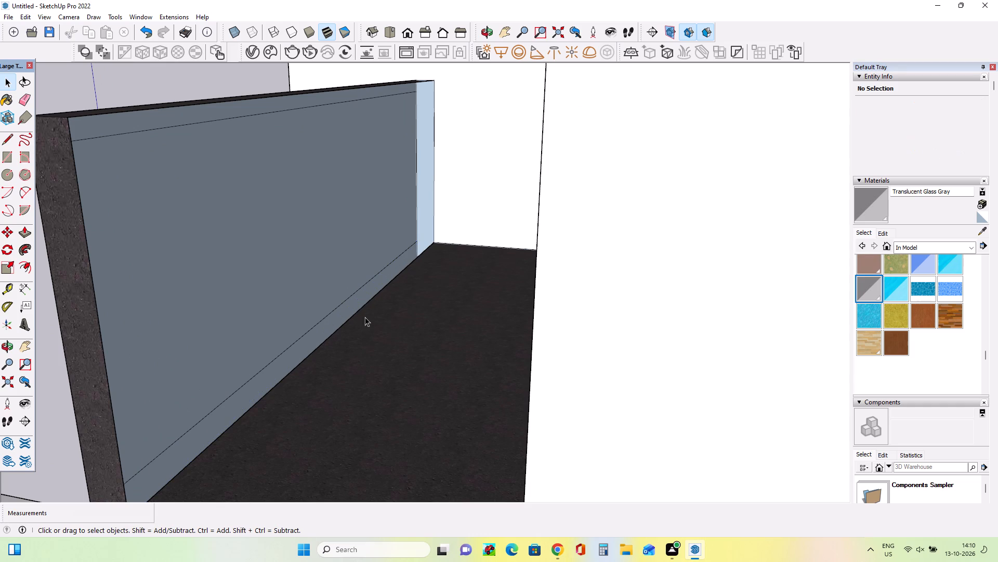
Examine the finished glass balcony and the surrounding storeys against the reference image.
middle_click_drag(360, 329, 600, 324)
scroll(597, 323, "down", 3)
scroll(477, 293, "down", 8)
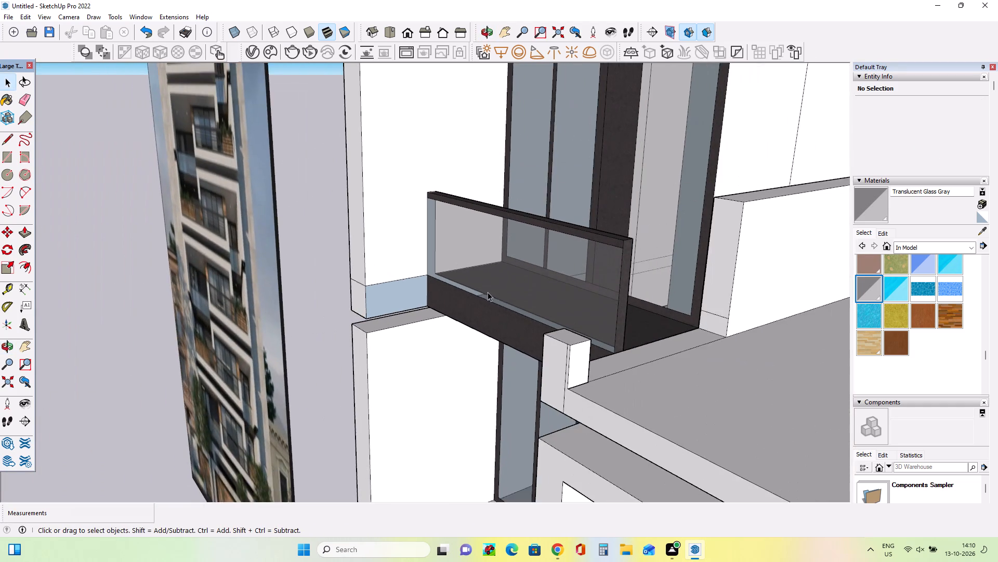
middle_click_drag(524, 292, 724, 274)
scroll(725, 274, "down", 1)
scroll(662, 282, "down", 4)
scroll(597, 297, "down", 3)
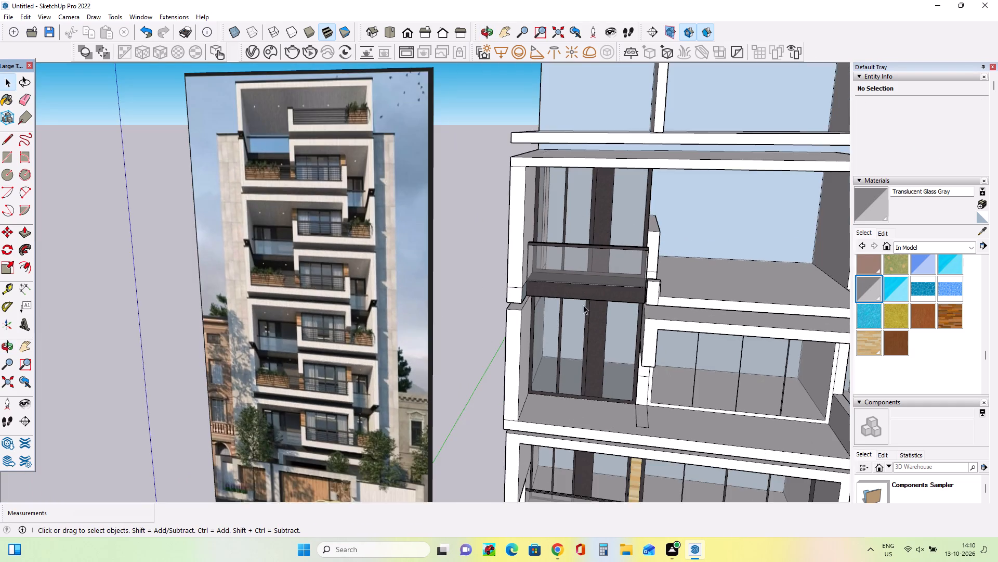
scroll(562, 317, "down", 4)
middle_click_drag(661, 377, 665, 354)
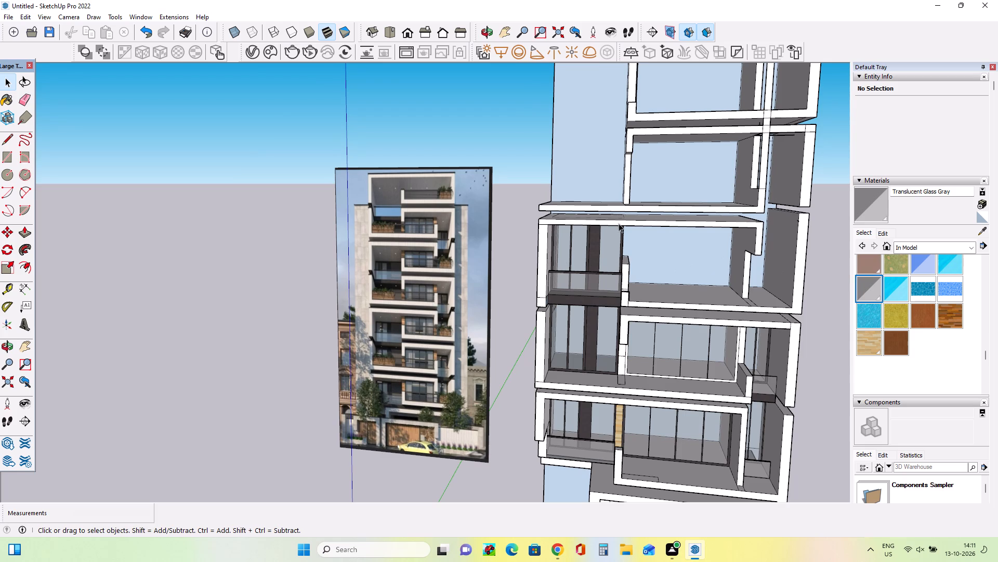
middle_click_drag(708, 279, 641, 251)
scroll(680, 334, "up", 1)
middle_click_drag(672, 324, 667, 316)
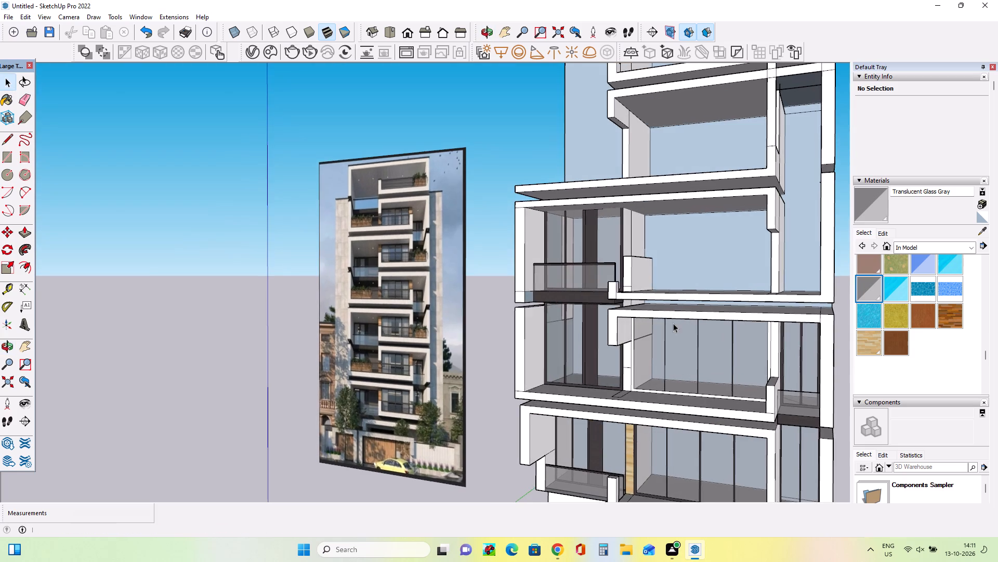
scroll(681, 392, "up", 8)
left_click_drag(690, 394, 721, 385)
middle_click_drag(691, 394, 721, 385)
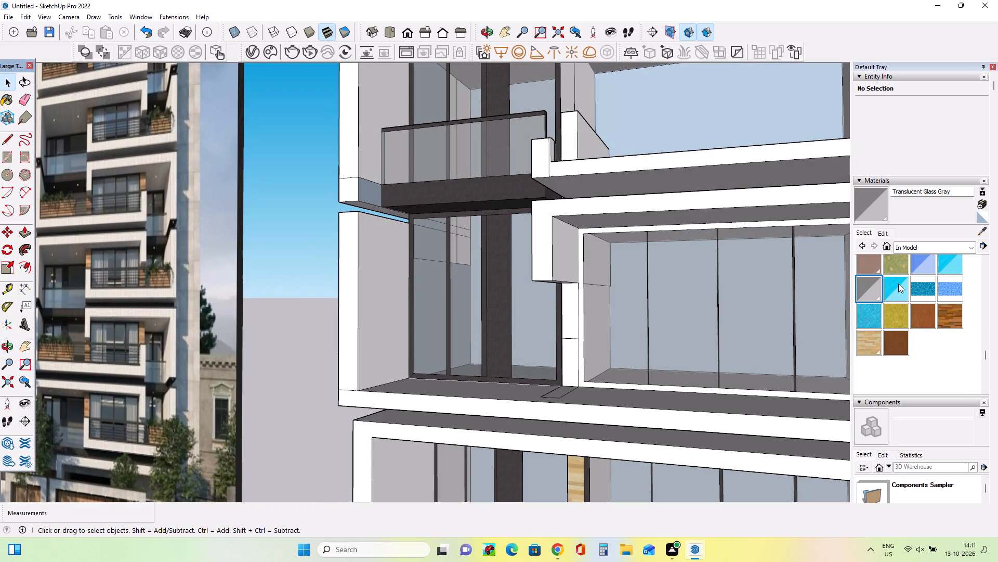
Paint the frame of the wide window in the storey below the glass balcony with Asphalt New.
scroll(897, 285, "up", 8)
left_click(874, 270)
scroll(747, 362, "up", 4)
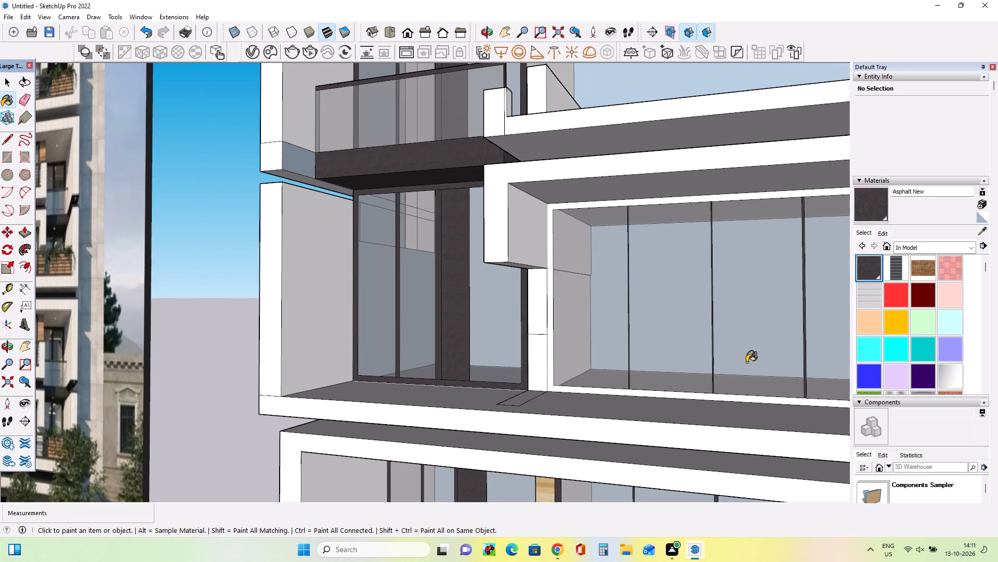
left_click(728, 406)
scroll(569, 380, "down", 9)
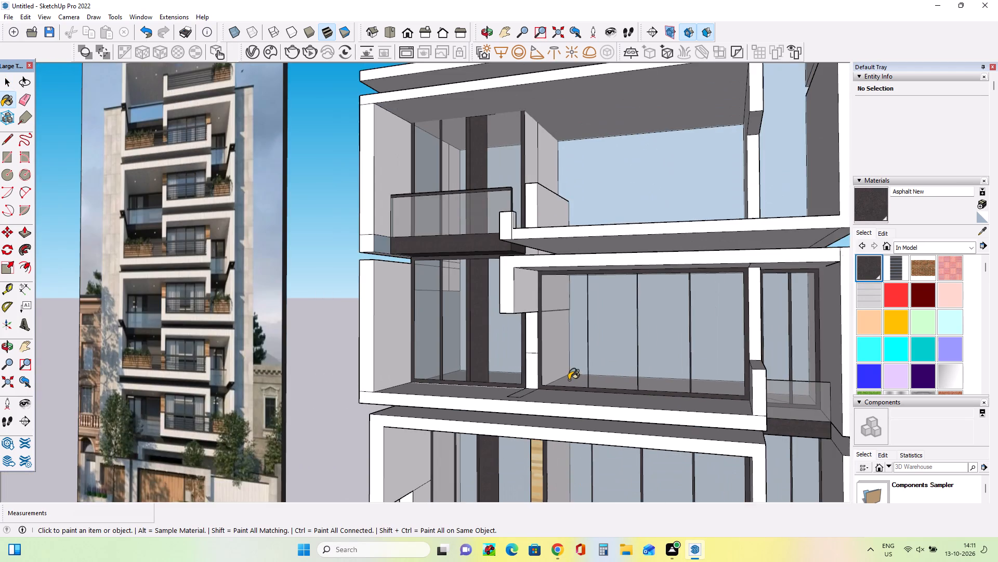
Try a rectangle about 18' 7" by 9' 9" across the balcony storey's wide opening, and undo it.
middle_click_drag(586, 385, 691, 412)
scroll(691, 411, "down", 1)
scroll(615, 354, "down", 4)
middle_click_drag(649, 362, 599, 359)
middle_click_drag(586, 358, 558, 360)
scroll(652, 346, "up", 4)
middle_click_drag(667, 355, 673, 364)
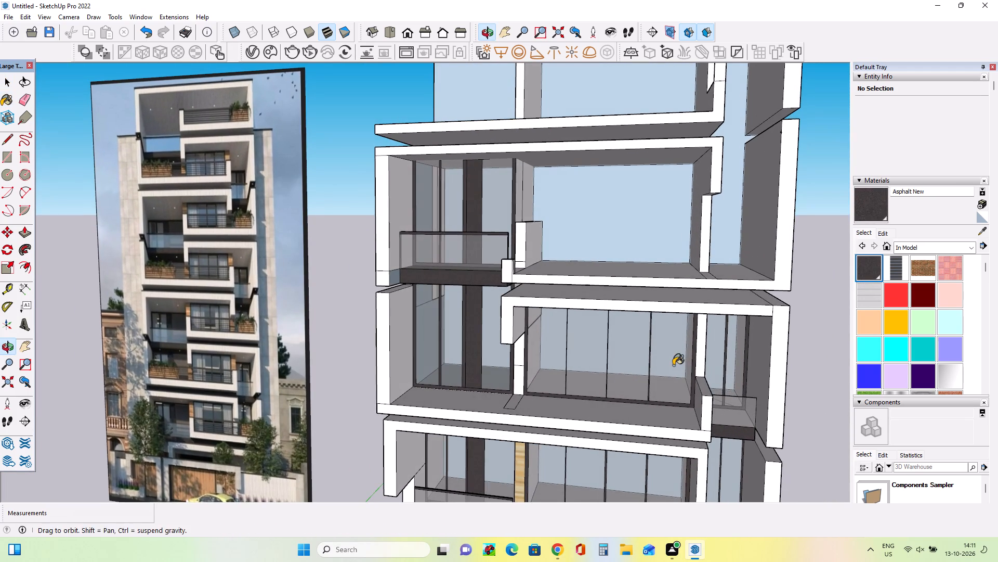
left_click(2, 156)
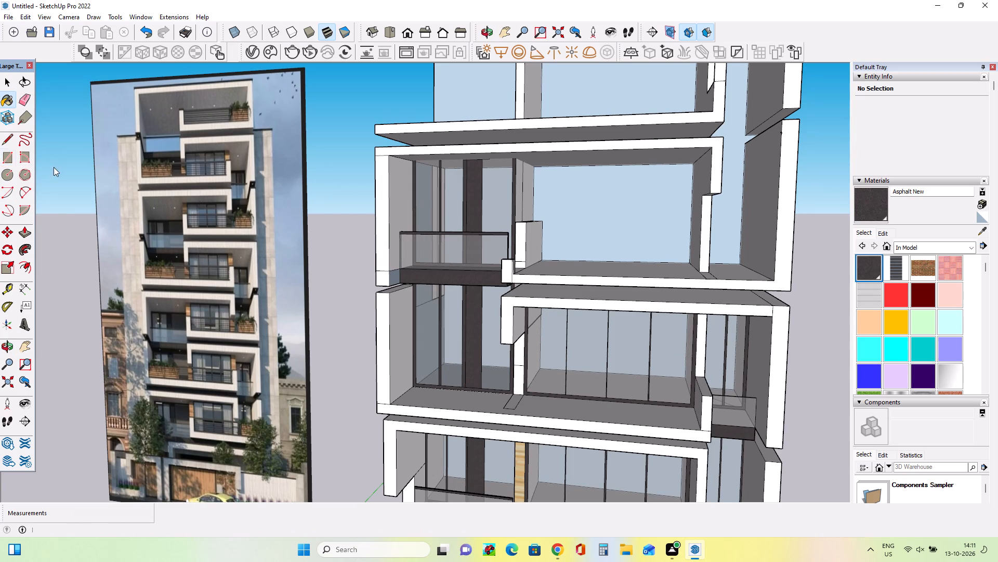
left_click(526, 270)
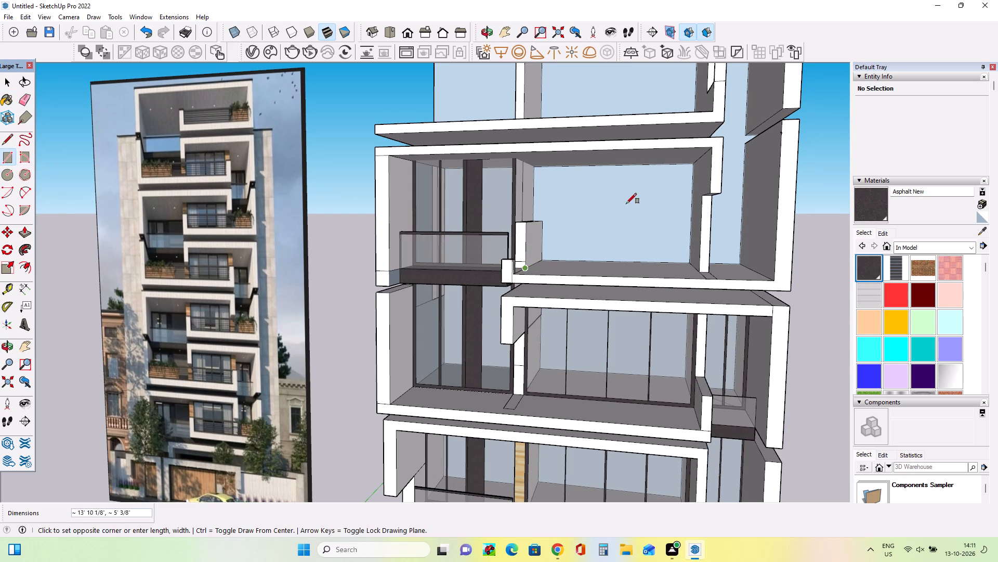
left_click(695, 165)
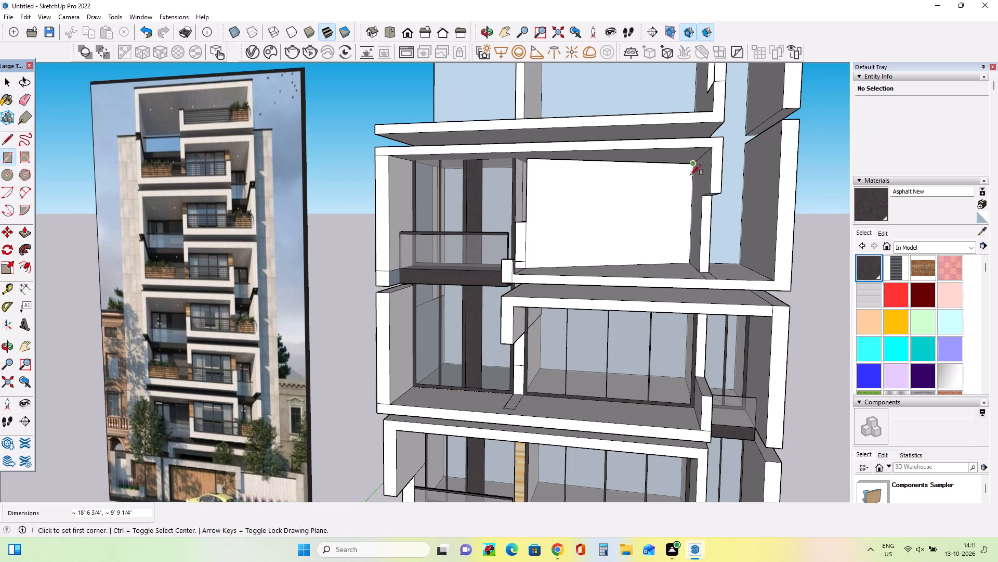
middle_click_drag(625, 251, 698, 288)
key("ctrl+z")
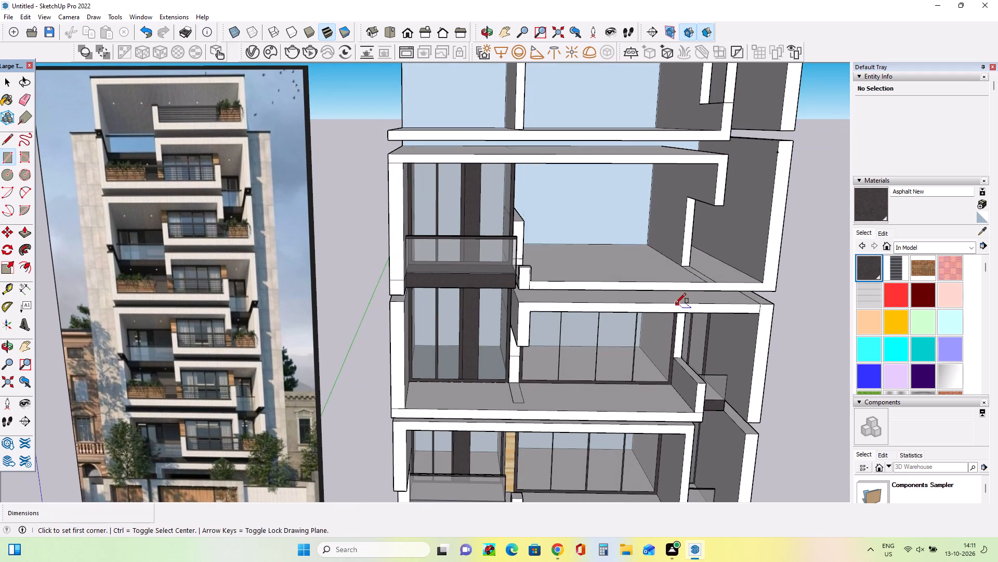
Draw a low rectangle about 14' 8" by 1' 1" along the base of the balcony storey's wide opening.
middle_click_drag(587, 260, 508, 234)
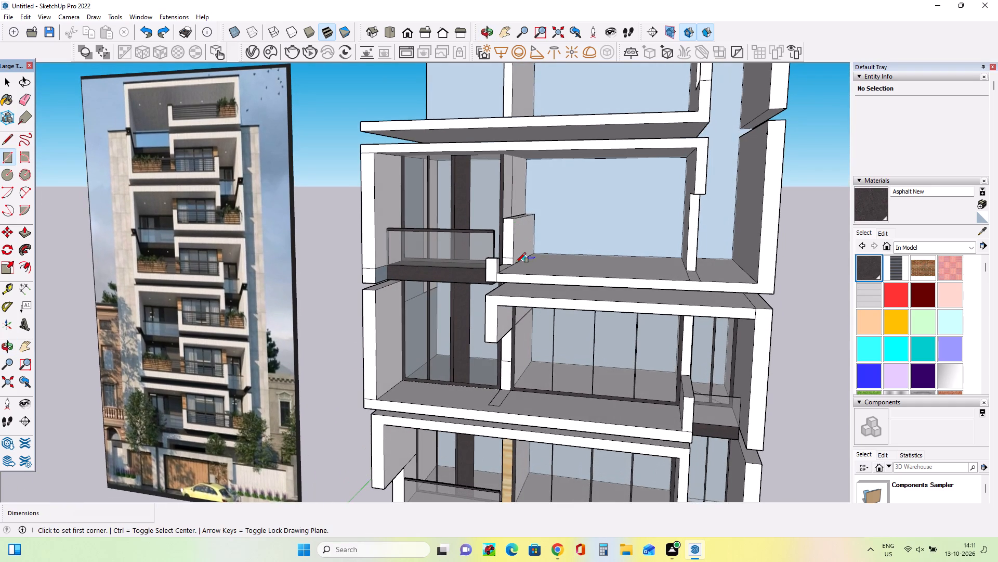
left_click(516, 263)
middle_click_drag(595, 288, 669, 288)
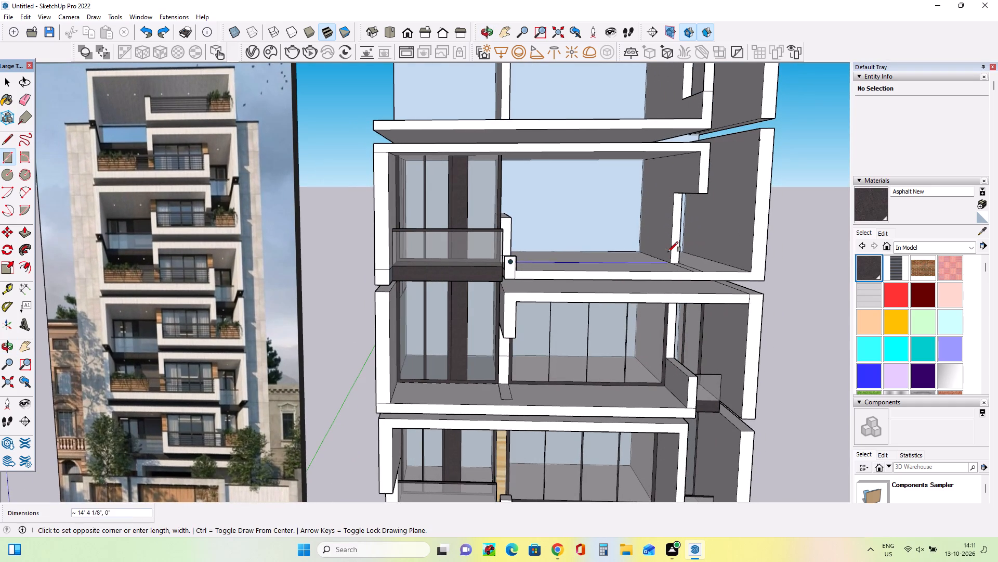
left_click(670, 250)
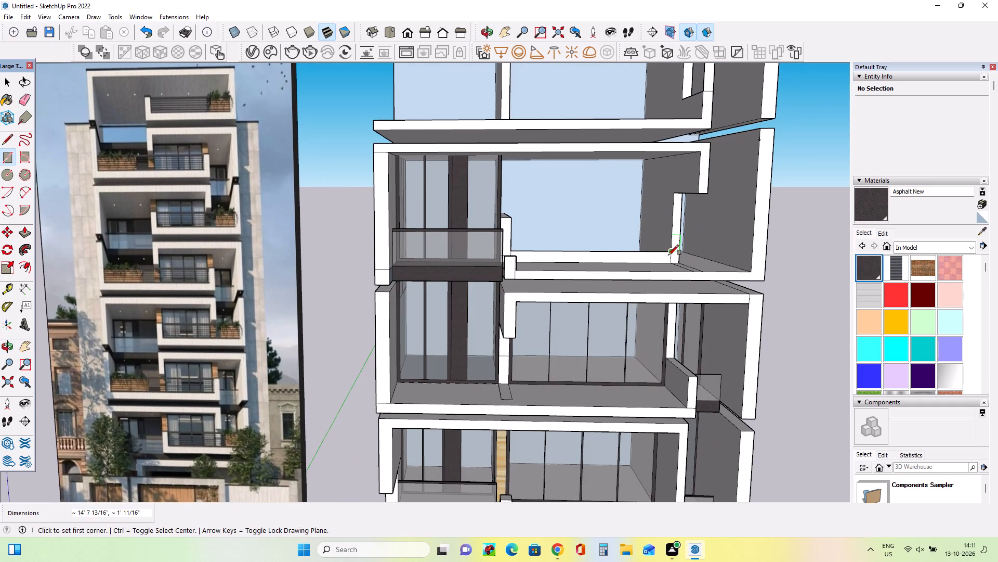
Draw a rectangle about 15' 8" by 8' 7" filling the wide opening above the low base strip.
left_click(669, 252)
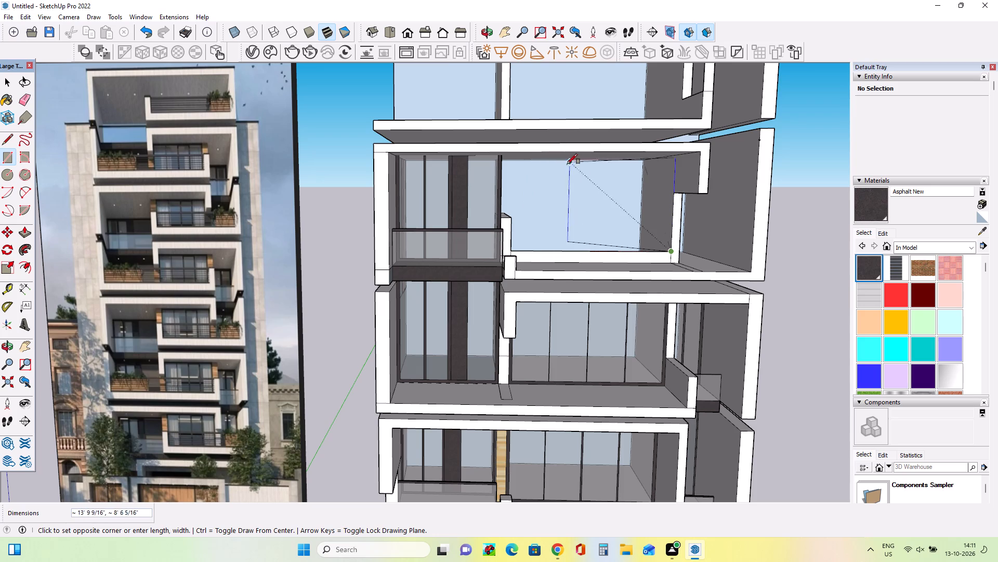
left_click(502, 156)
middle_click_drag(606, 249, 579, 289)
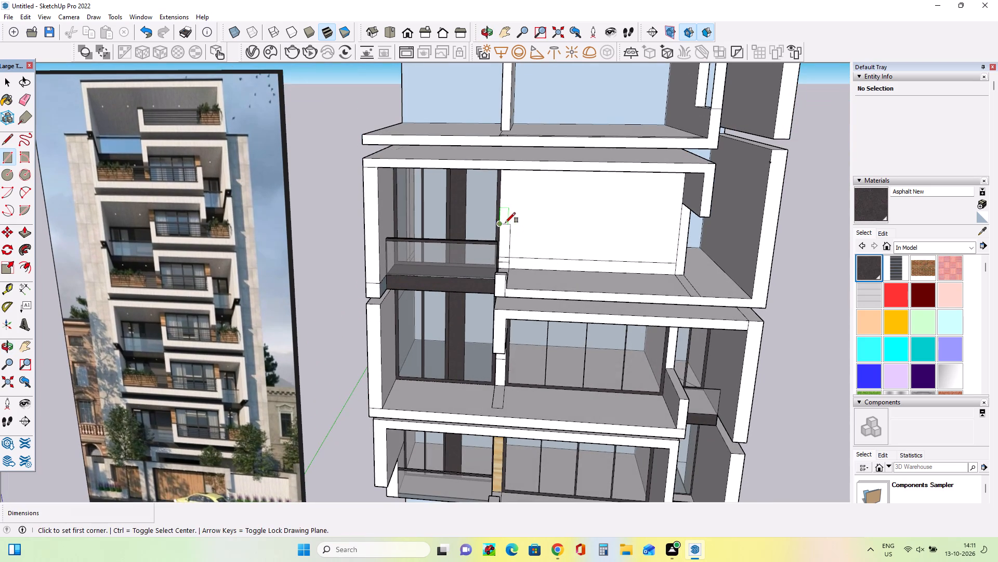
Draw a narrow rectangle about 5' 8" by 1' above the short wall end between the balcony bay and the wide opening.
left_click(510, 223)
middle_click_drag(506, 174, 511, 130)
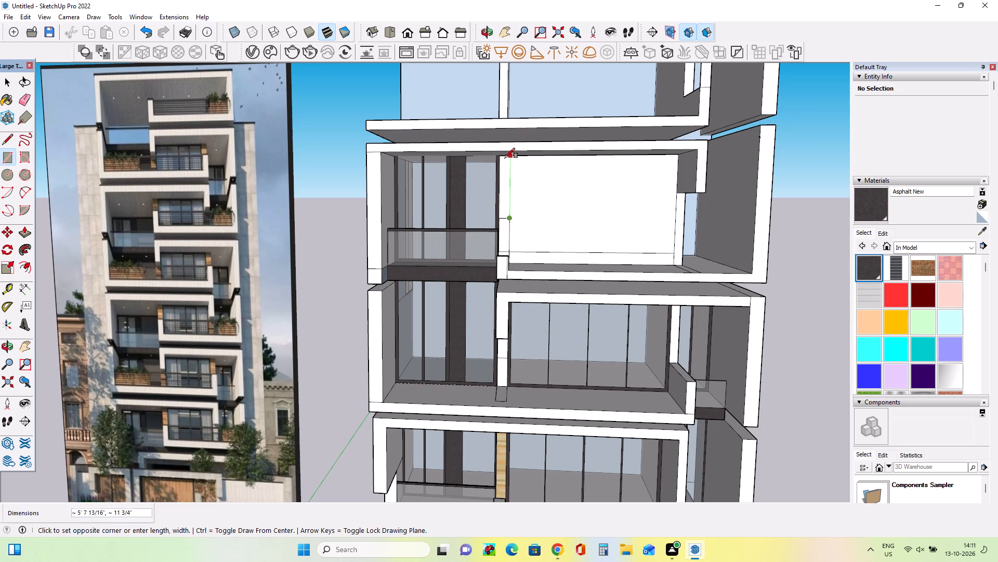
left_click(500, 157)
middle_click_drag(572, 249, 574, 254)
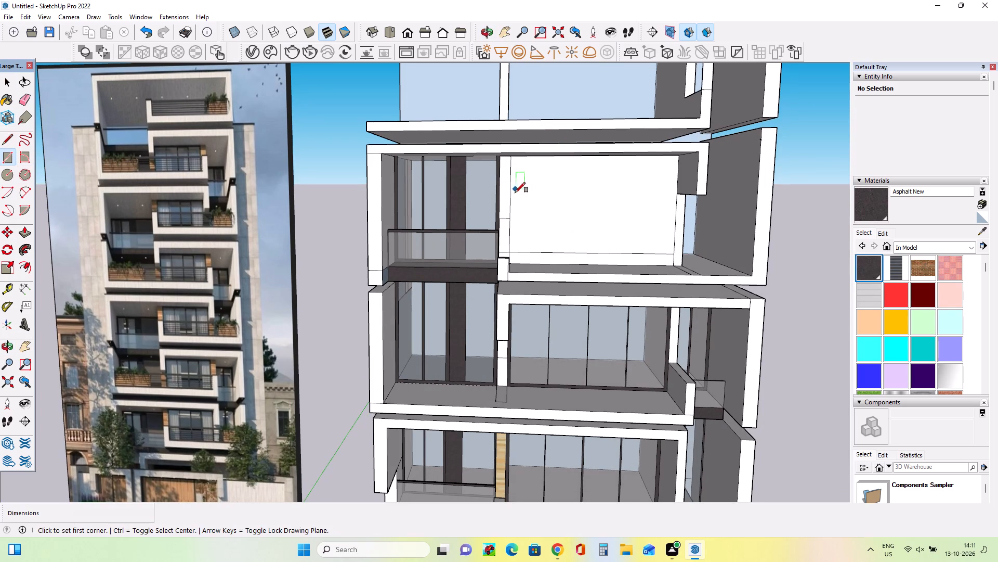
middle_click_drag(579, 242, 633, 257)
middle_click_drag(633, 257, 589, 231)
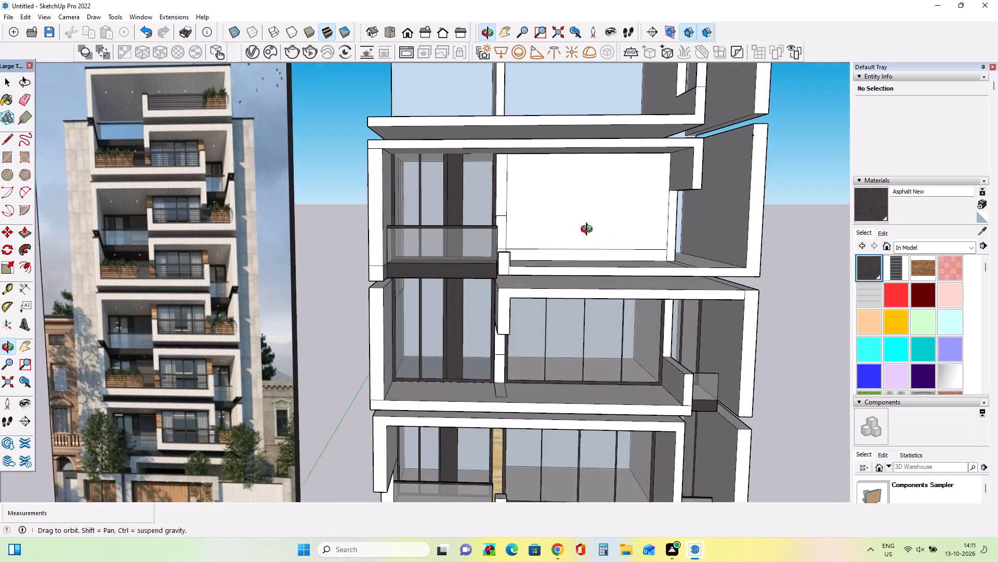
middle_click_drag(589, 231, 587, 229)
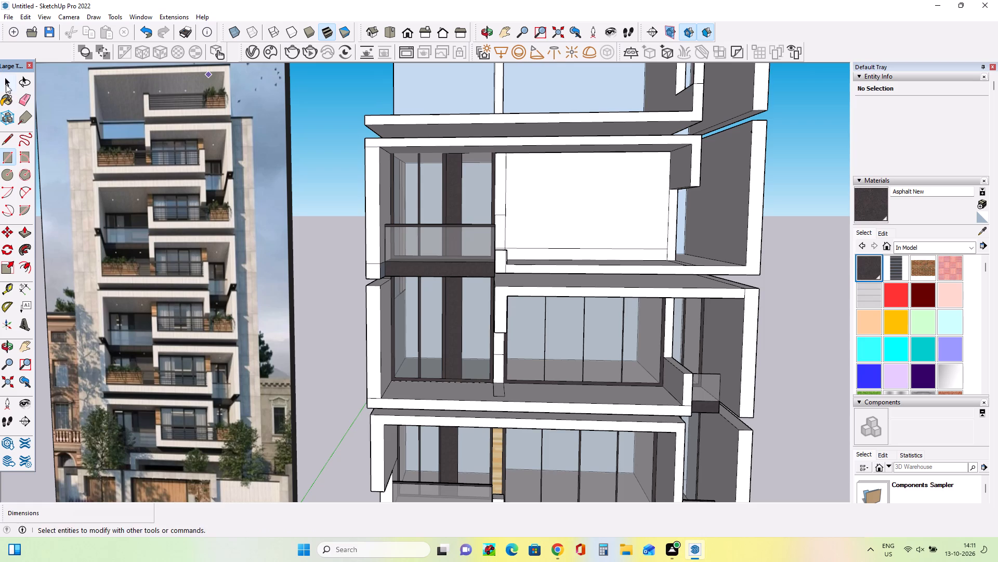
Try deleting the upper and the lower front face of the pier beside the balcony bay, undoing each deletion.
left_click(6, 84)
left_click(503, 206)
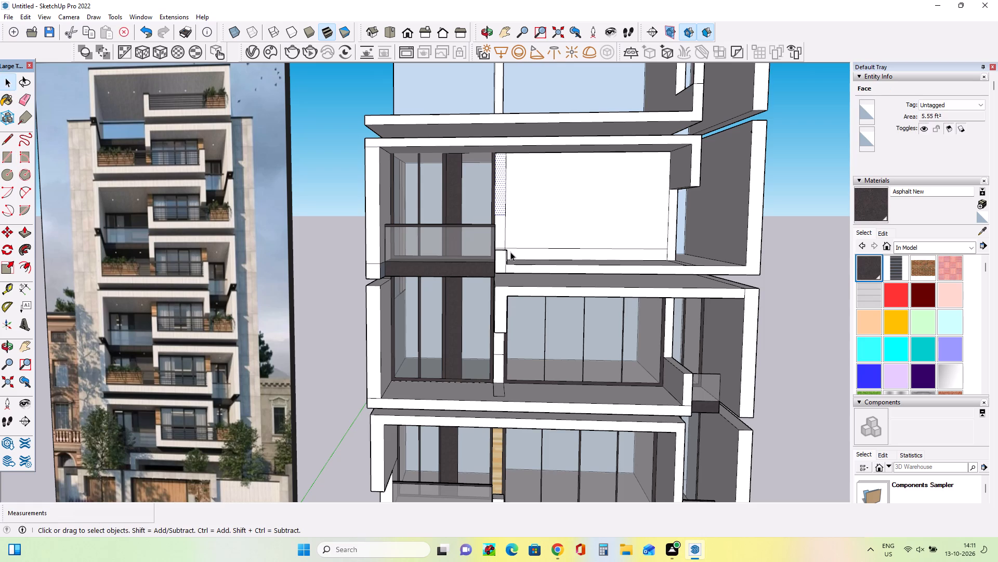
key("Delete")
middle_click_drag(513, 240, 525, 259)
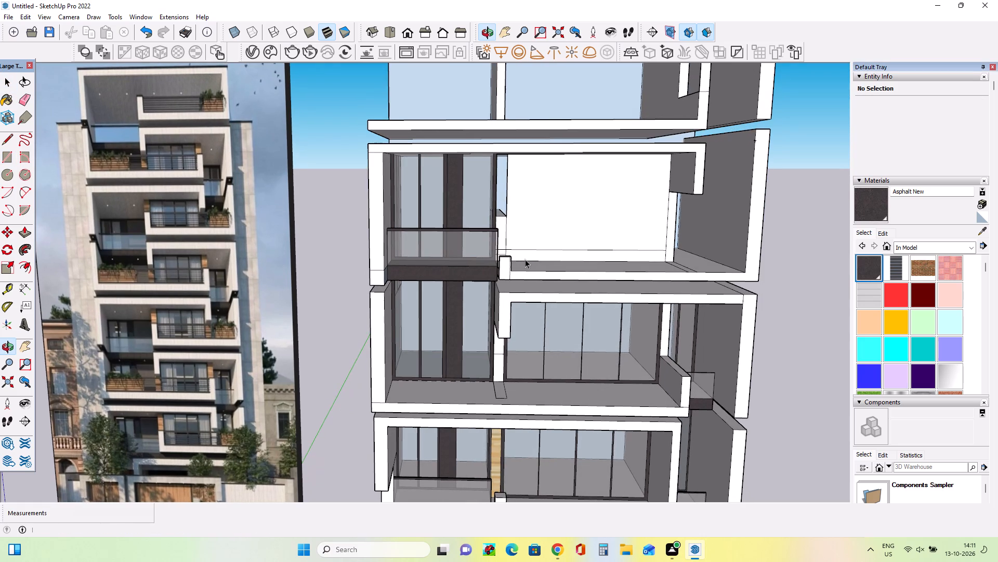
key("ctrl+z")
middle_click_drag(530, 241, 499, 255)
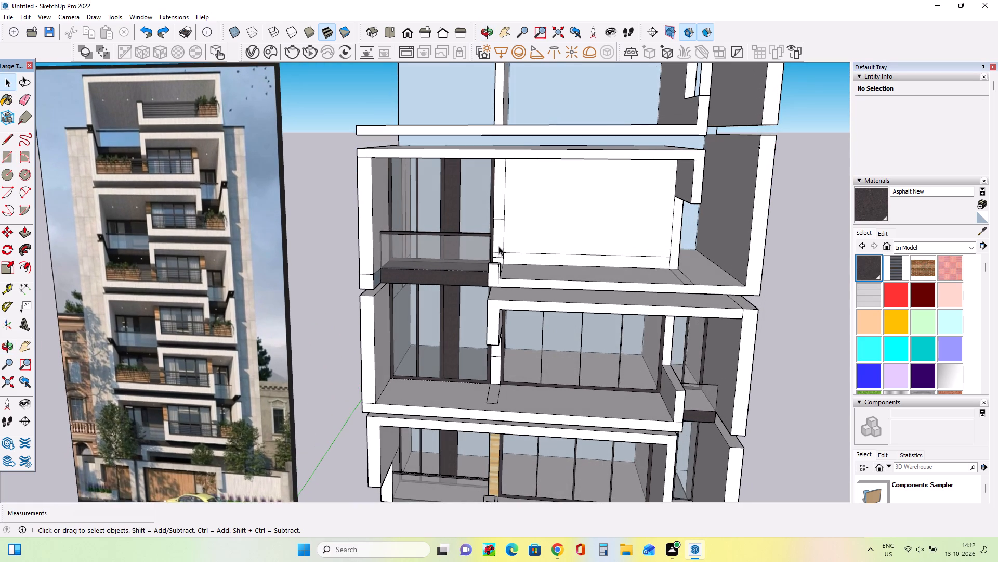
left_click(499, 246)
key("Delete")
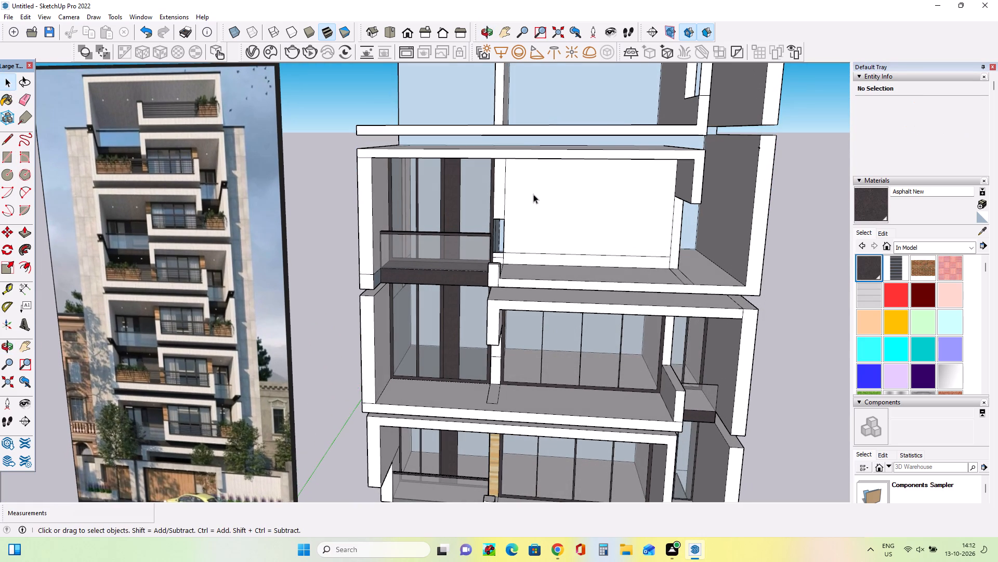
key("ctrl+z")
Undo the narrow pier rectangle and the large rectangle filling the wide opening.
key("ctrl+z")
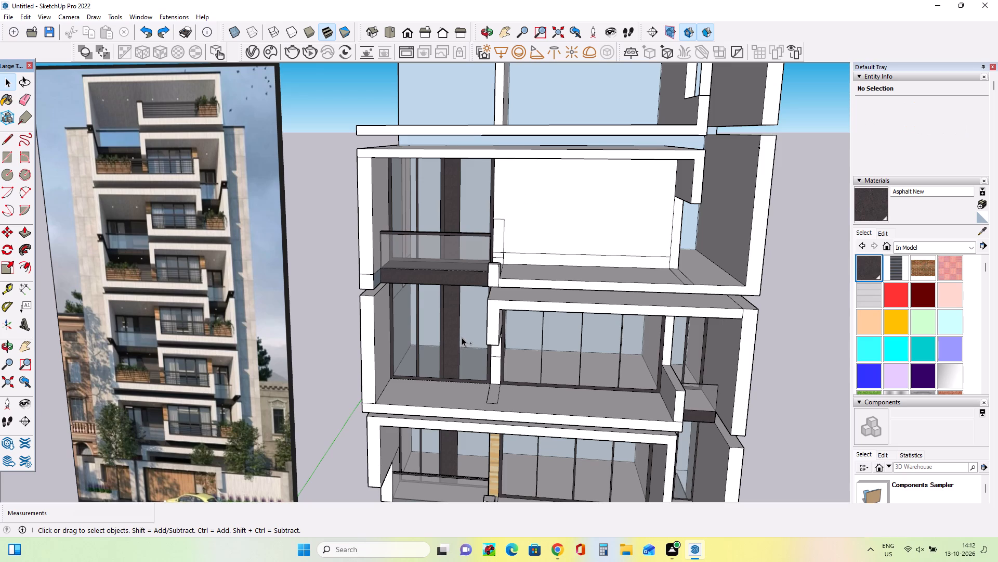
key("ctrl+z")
Examine the balcony storey's wide opening and the storeys below against the reference image.
middle_click_drag(447, 323, 482, 282)
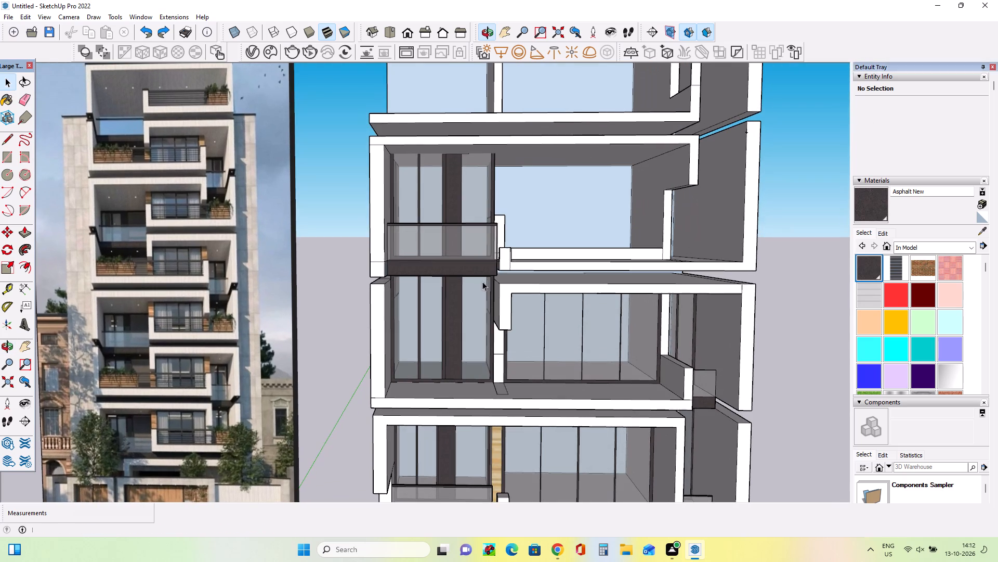
middle_click_drag(526, 227, 516, 232)
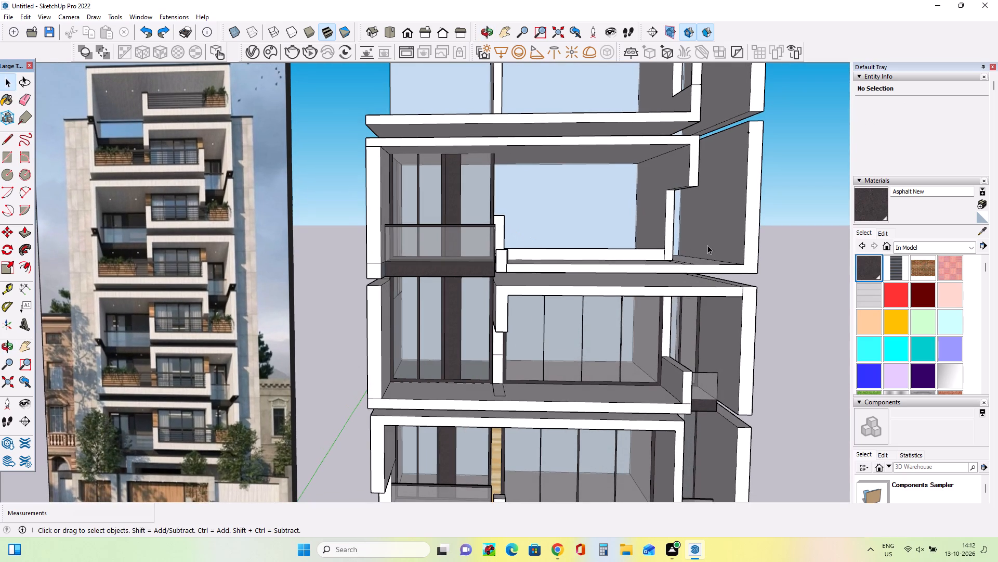
middle_click(707, 246)
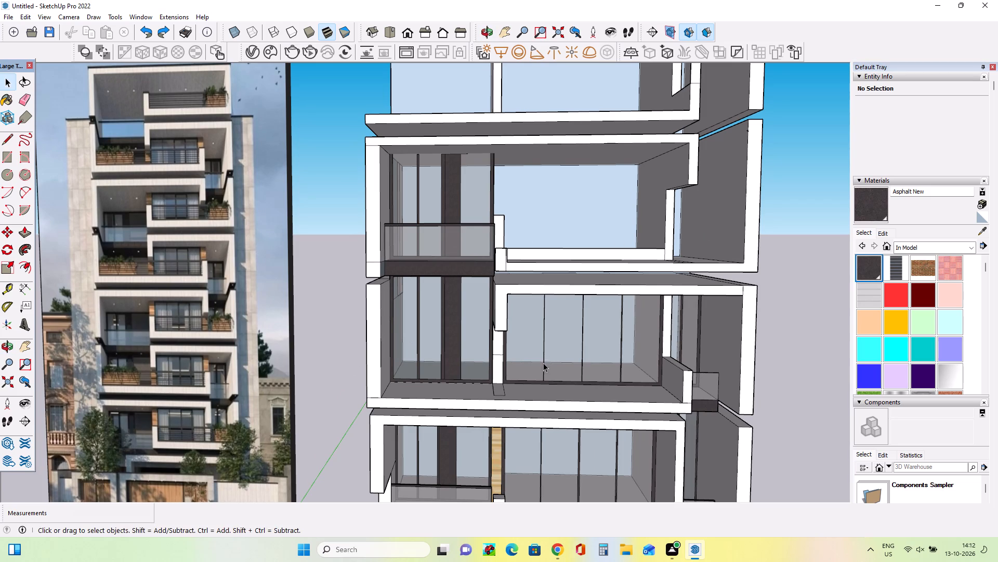
left_click(21, 353)
left_click_drag(303, 361, 309, 291)
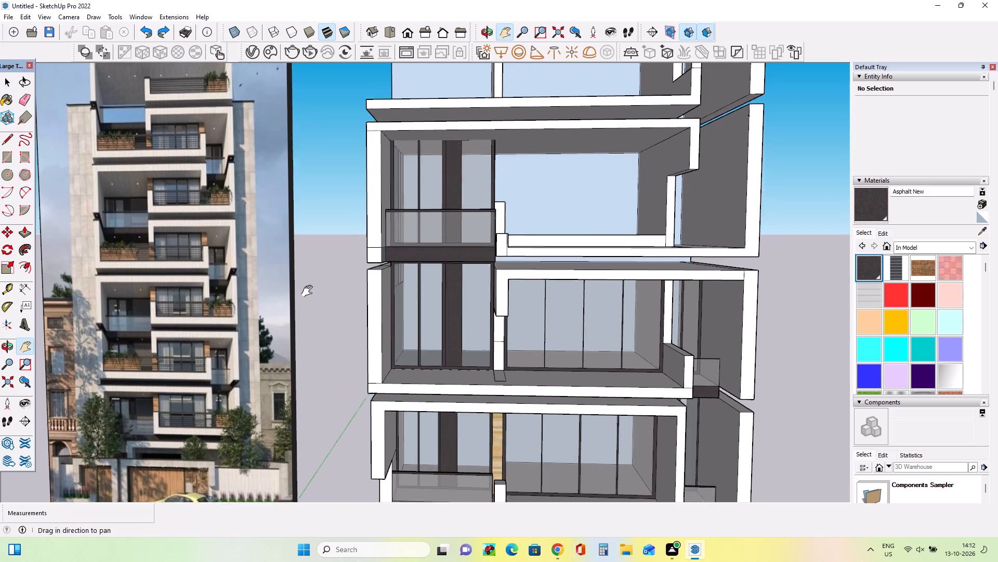
left_click_drag(309, 291, 264, 290)
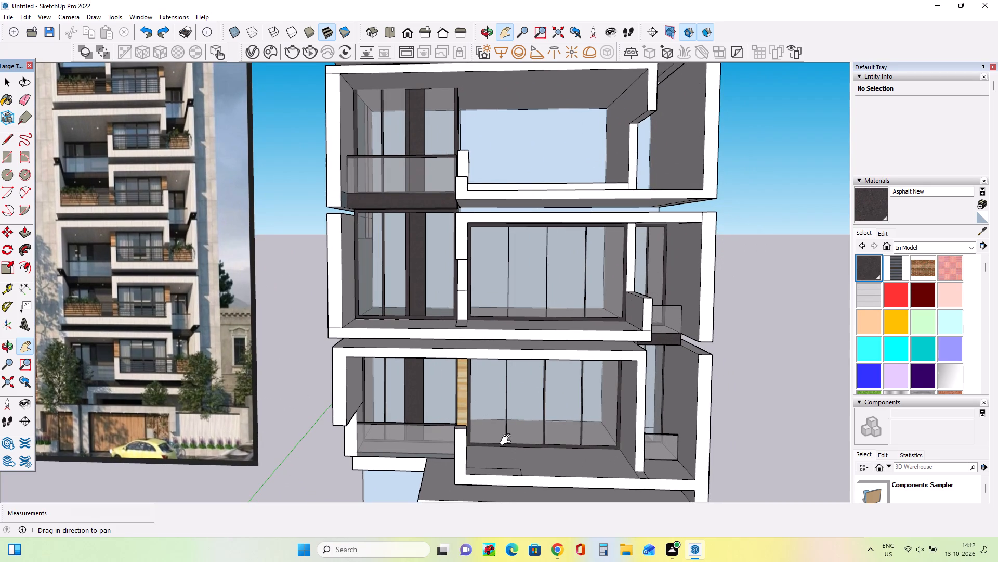
left_click_drag(498, 298, 495, 317)
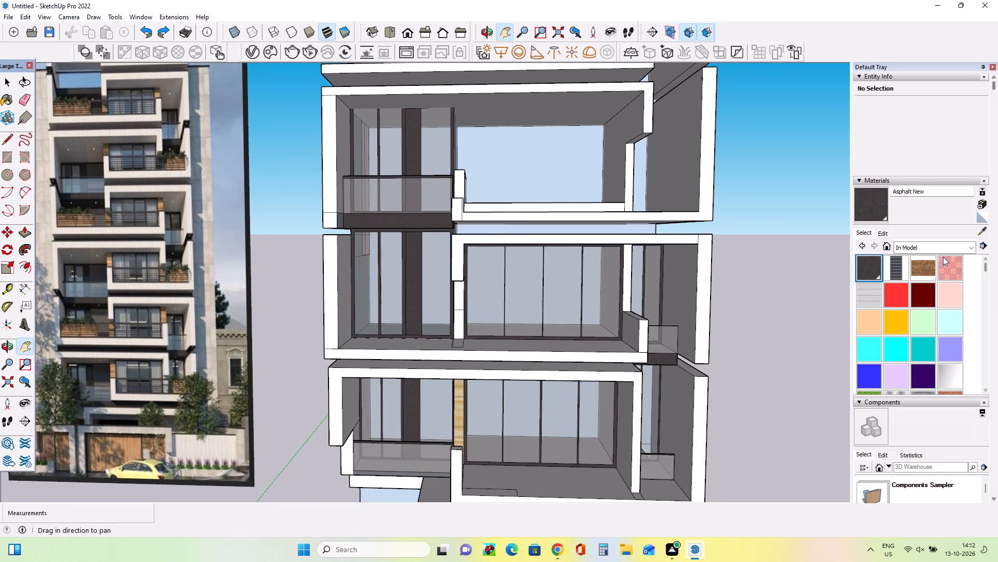
Paint the pier faces on both sides of the glazing in the storey below with Wood Floor Light.
scroll(889, 340, "up", 3)
scroll(889, 340, "down", 2)
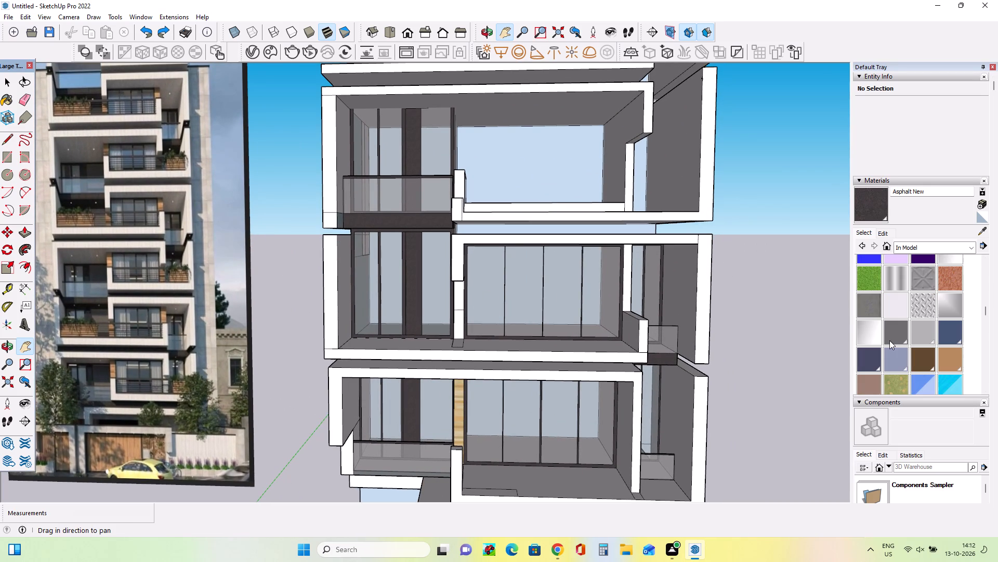
scroll(889, 340, "down", 2)
left_click(868, 339)
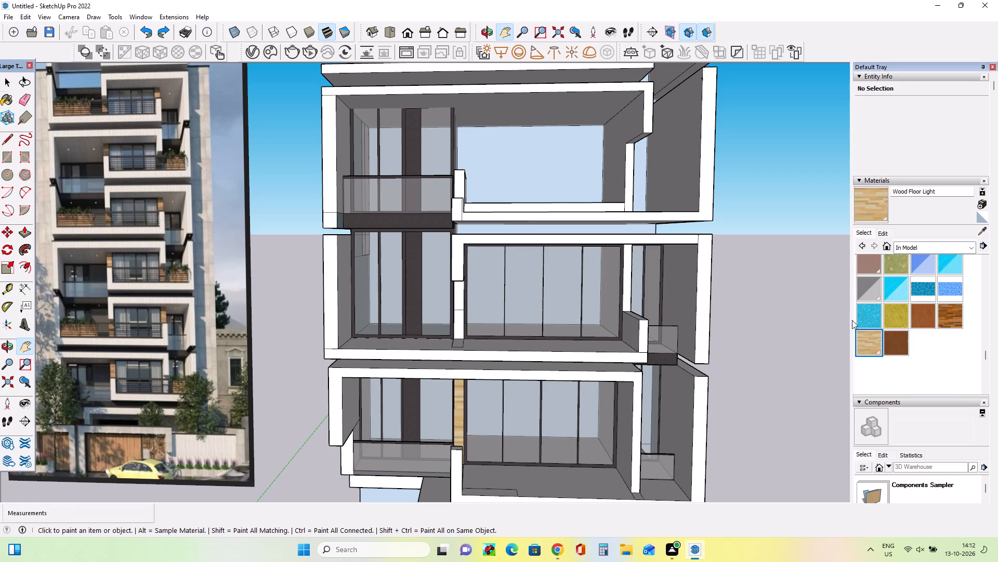
left_click(627, 286)
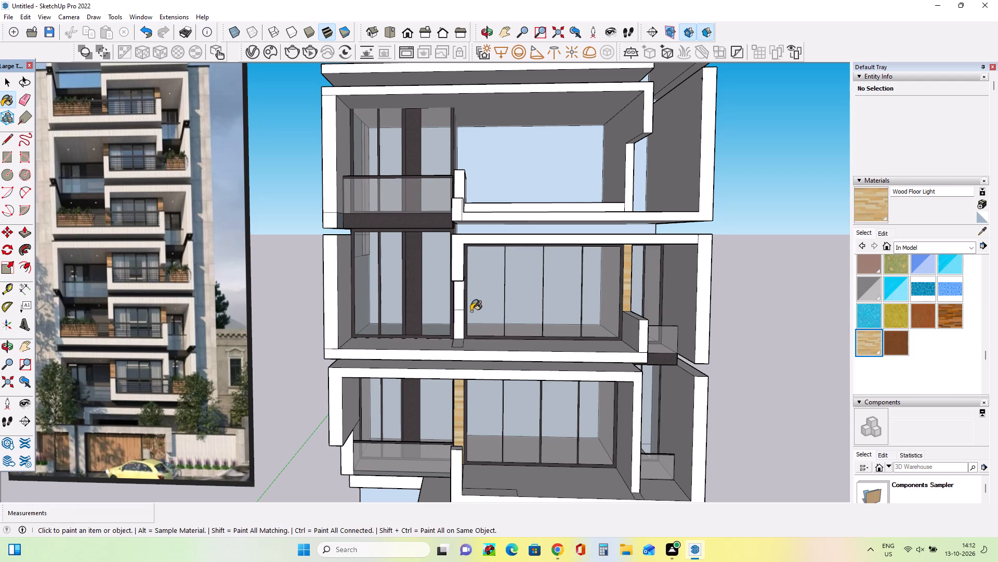
left_click(456, 310)
left_click(457, 317)
left_click(458, 306)
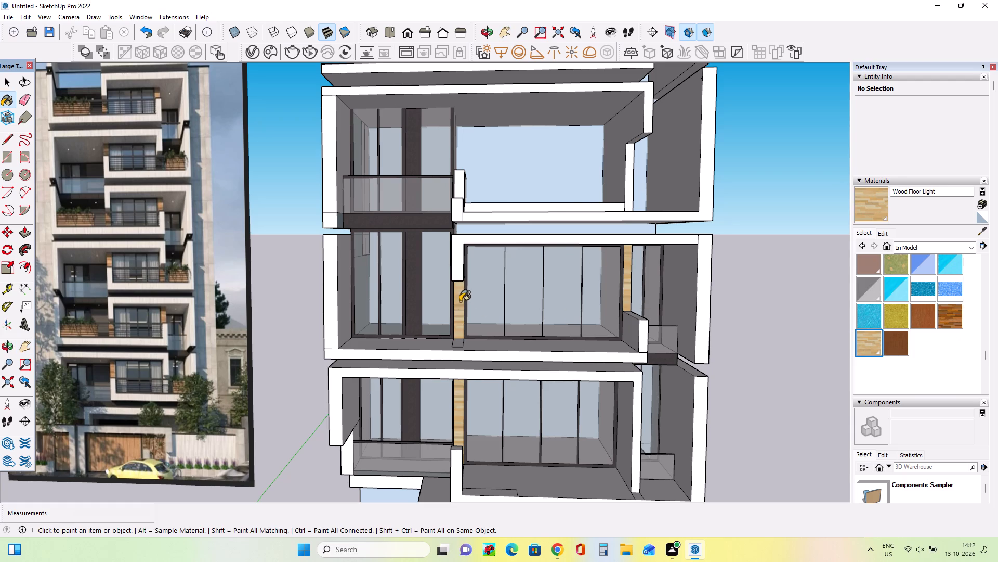
Push/Pull the top of the short wall end beside the glass balcony up about 5' 7 13/16" to the ceiling.
scroll(463, 302, "down", 1)
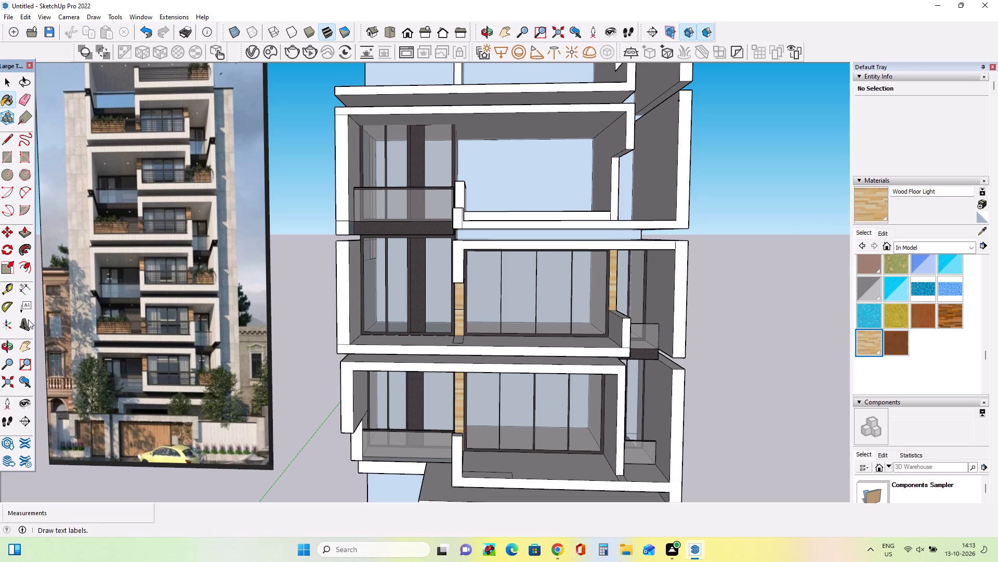
left_click(20, 346)
left_click_drag(287, 239, 280, 300)
left_click_drag(308, 254, 308, 272)
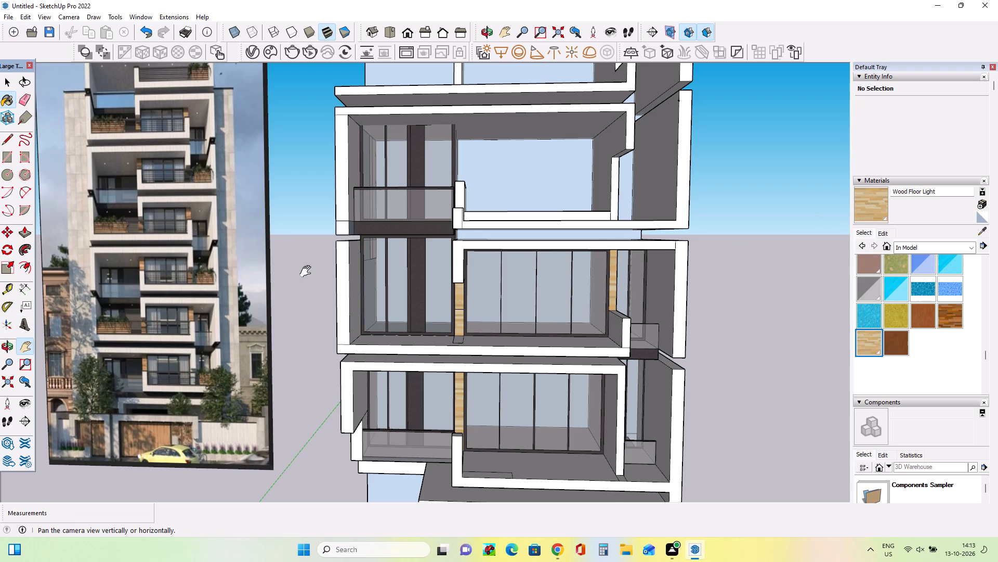
left_click_drag(308, 272, 308, 277)
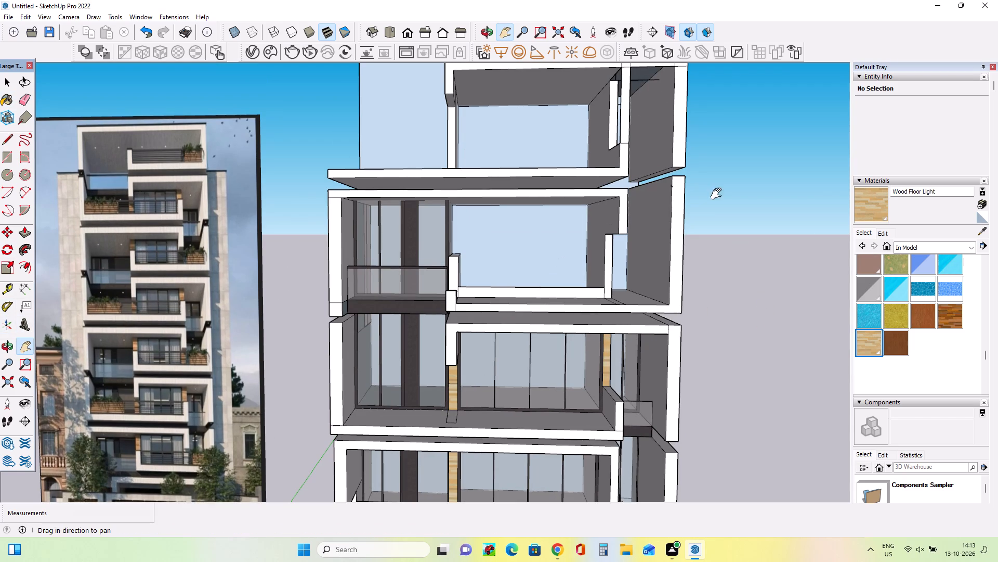
left_click(22, 232)
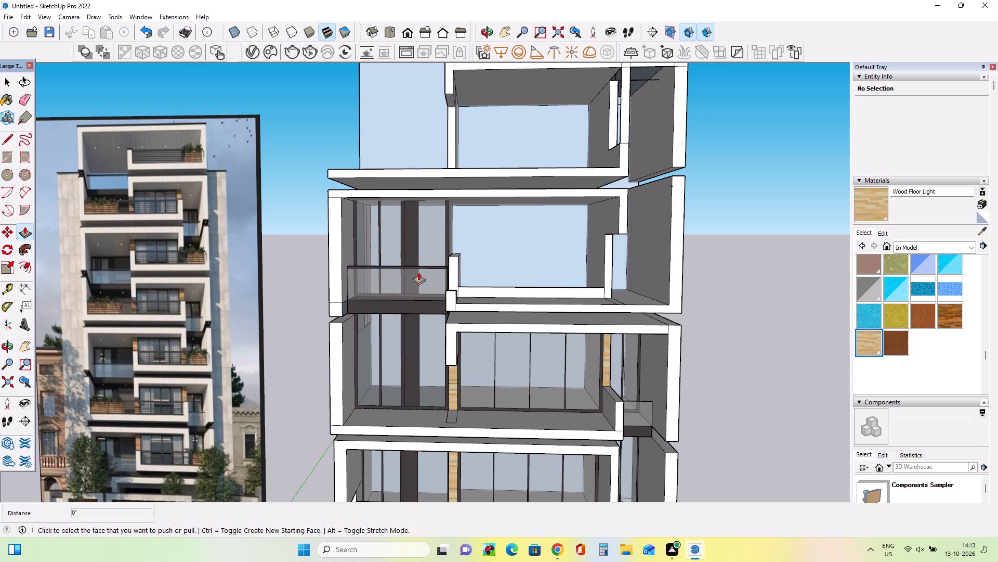
scroll(459, 249, "up", 2)
left_click(454, 258)
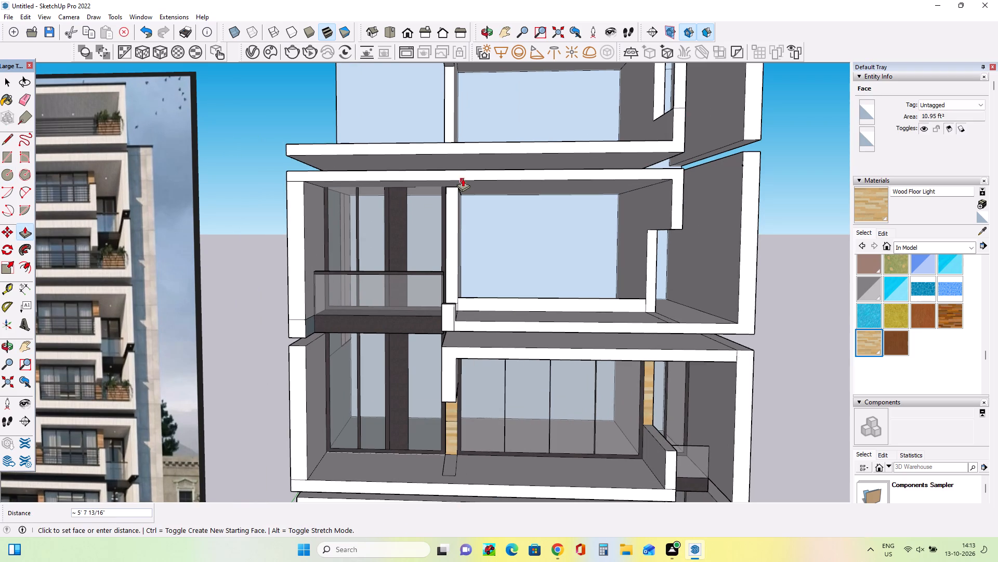
left_click(463, 177)
Paint the two pier faces flanking the balcony storey's wide opening with Wood Floor Light.
left_click(863, 340)
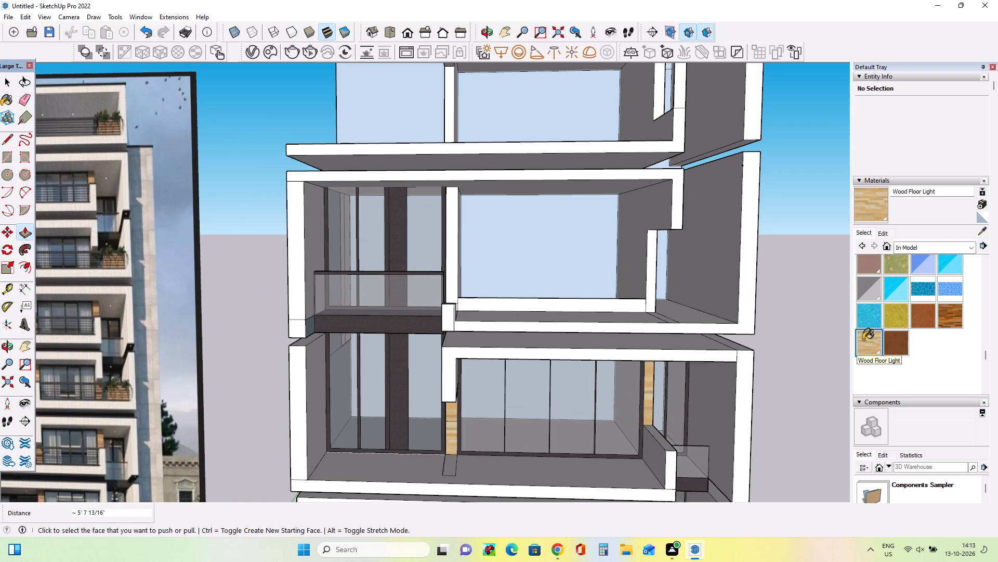
scroll(648, 277, "down", 3)
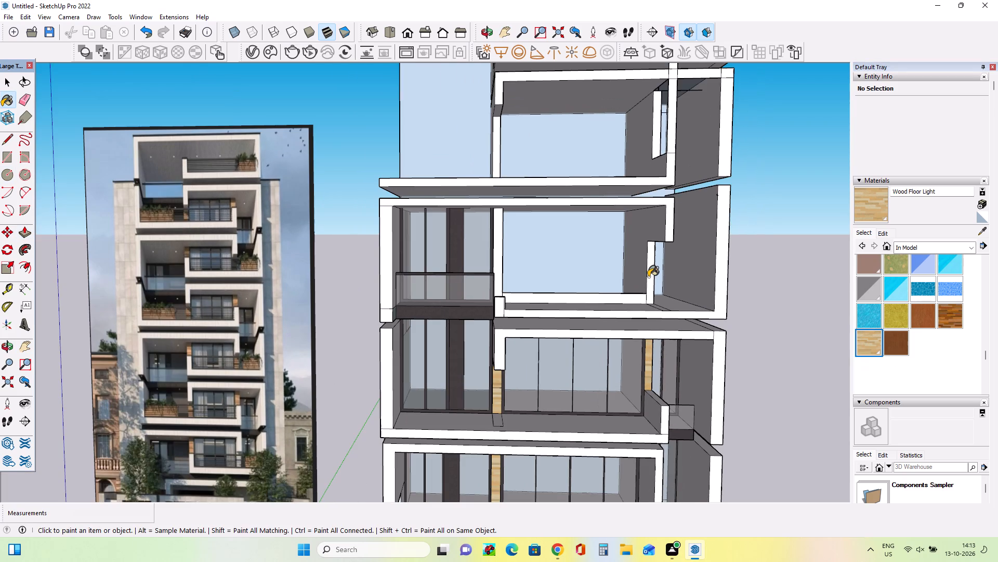
left_click(652, 291)
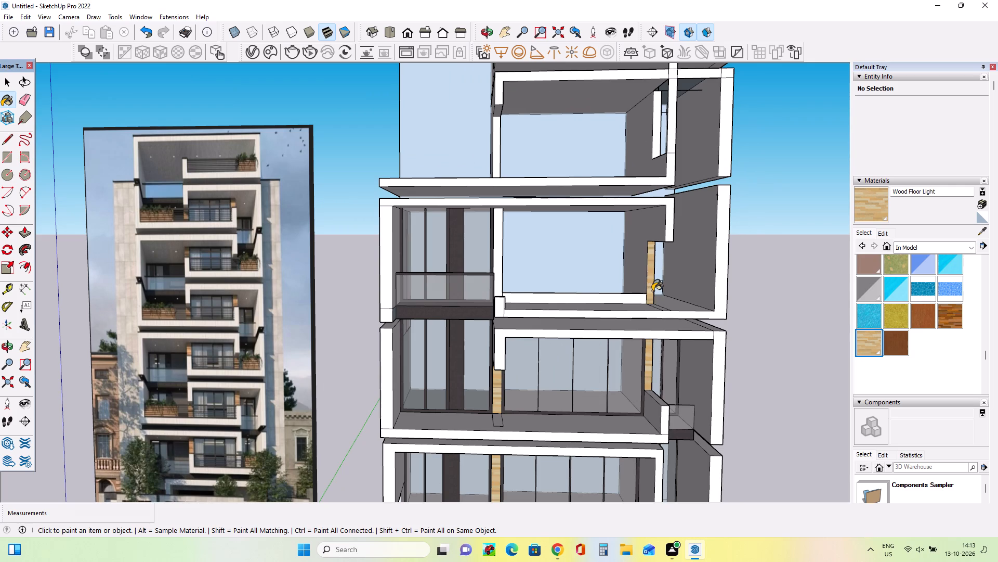
left_click(497, 251)
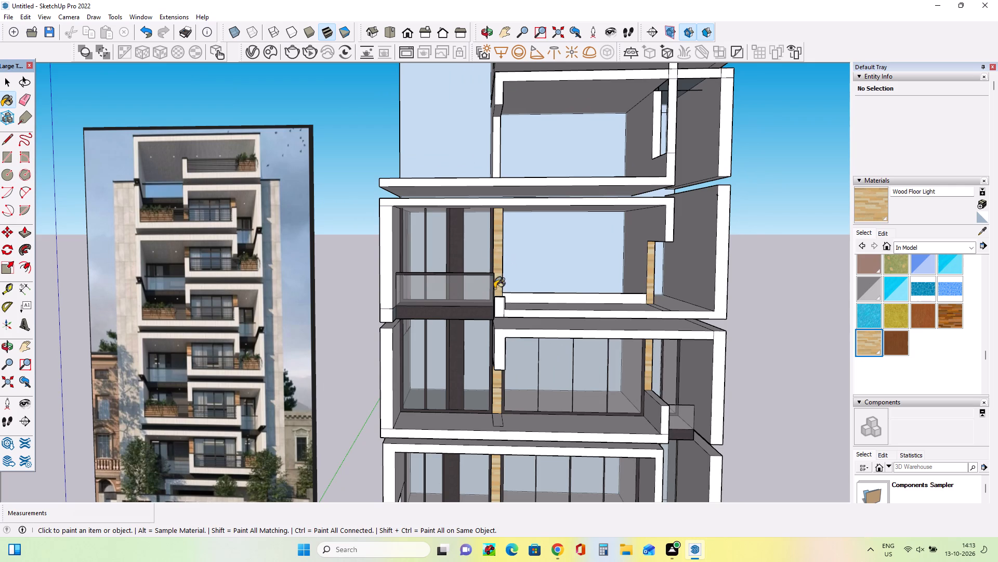
middle_click(490, 291)
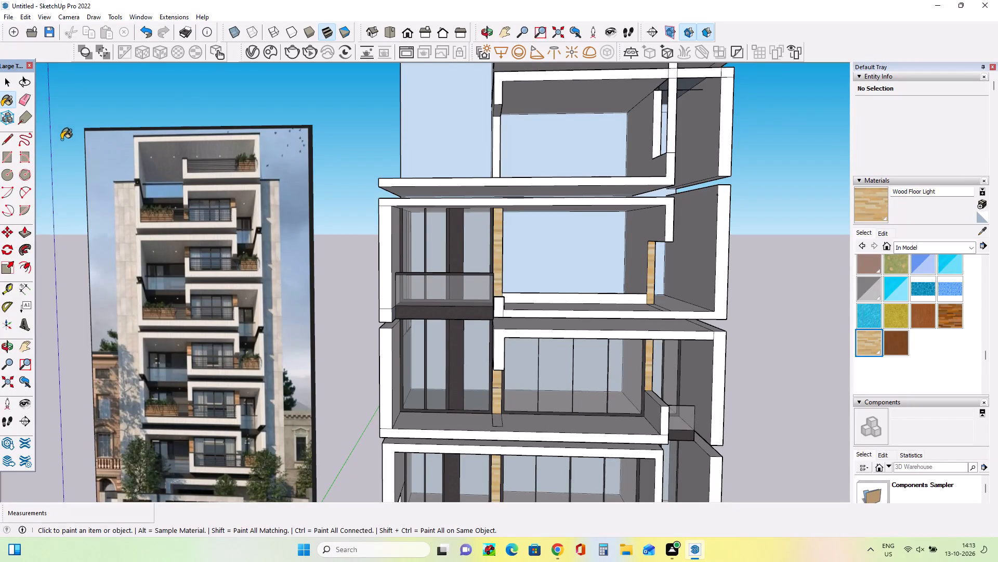
Fill the wide opening with two stacked rectangles, each about 14' 7 13/16" wide, the lower about 5' 4 3/16" high and the upper 3' 4 7/16".
left_click(7, 158)
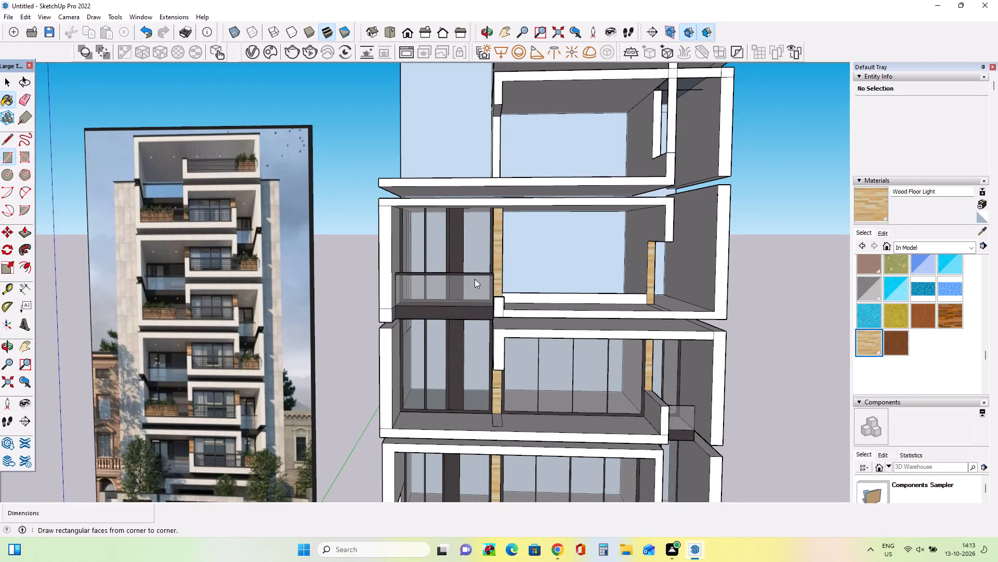
left_click(503, 293)
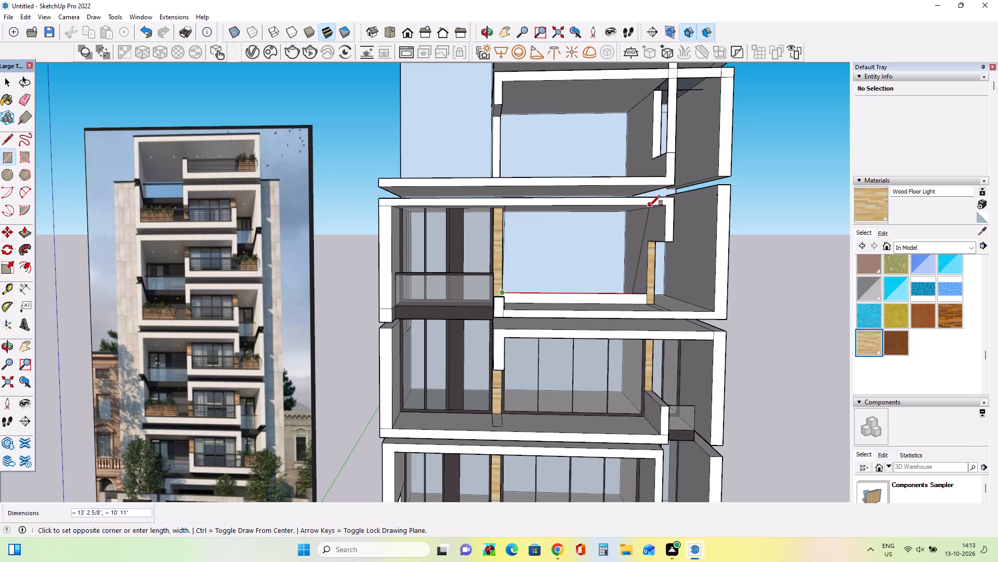
middle_click_drag(631, 221, 587, 223)
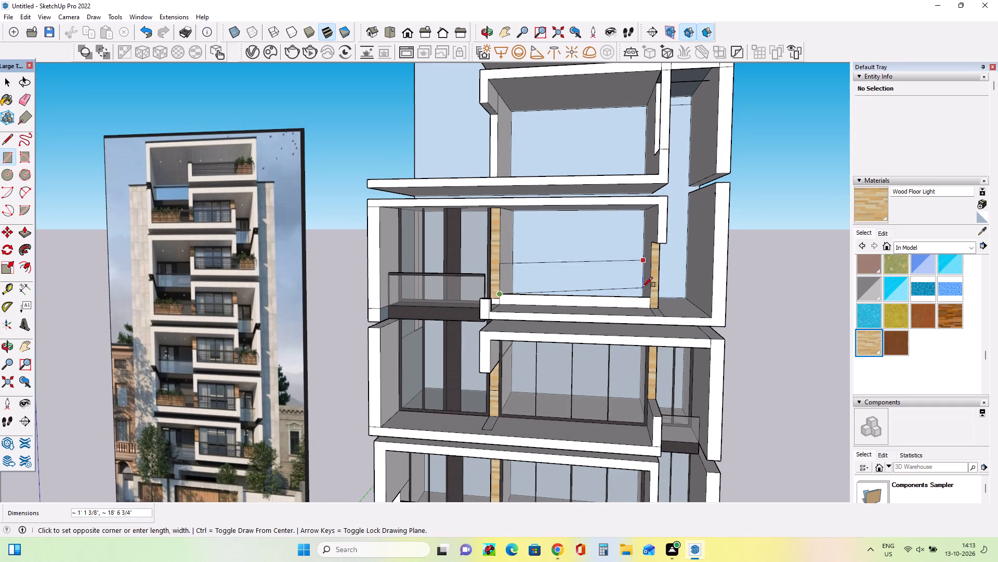
left_click(650, 298)
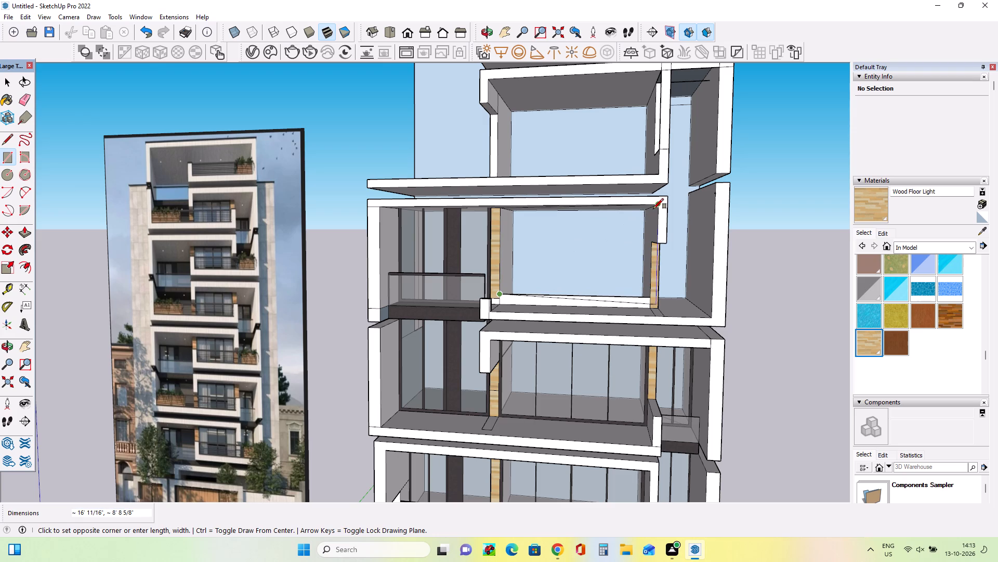
left_click(647, 297)
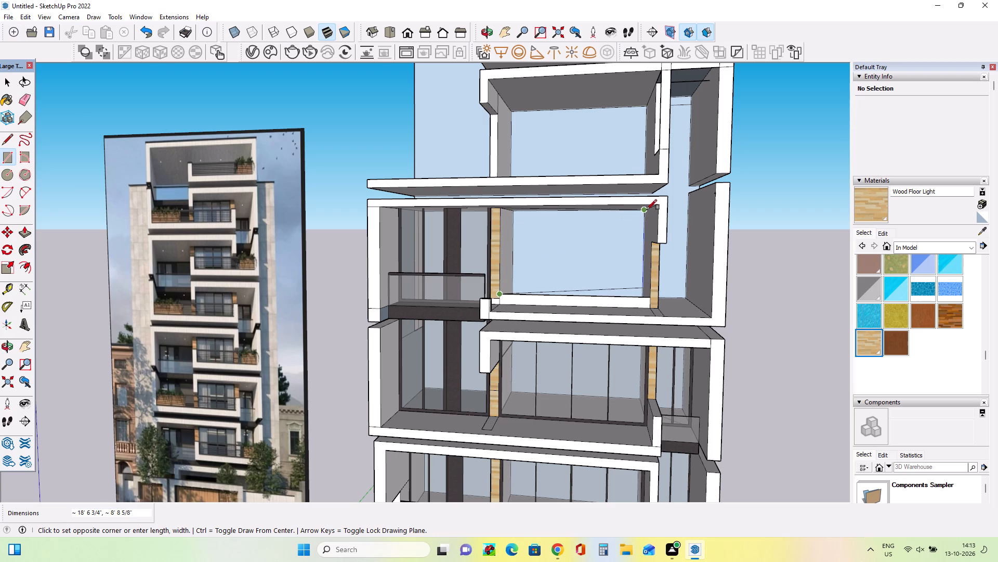
middle_click_drag(651, 237, 731, 214)
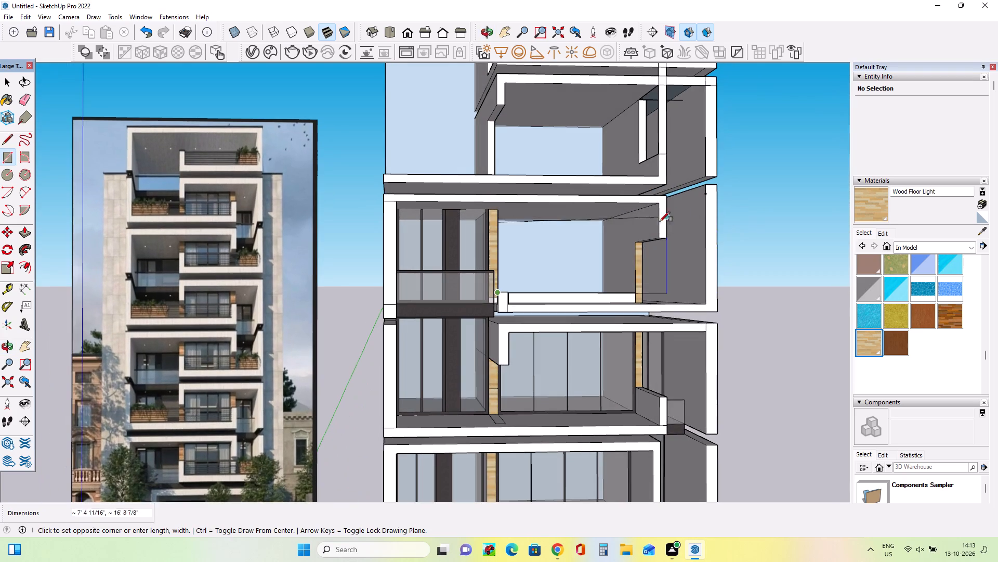
left_click(638, 240)
middle_click_drag(645, 246, 585, 270)
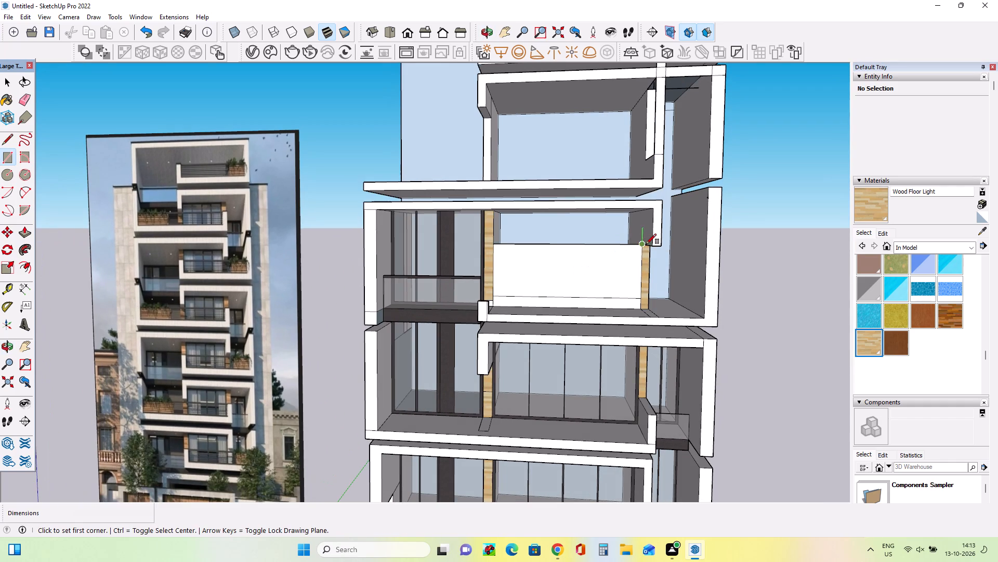
left_click(642, 246)
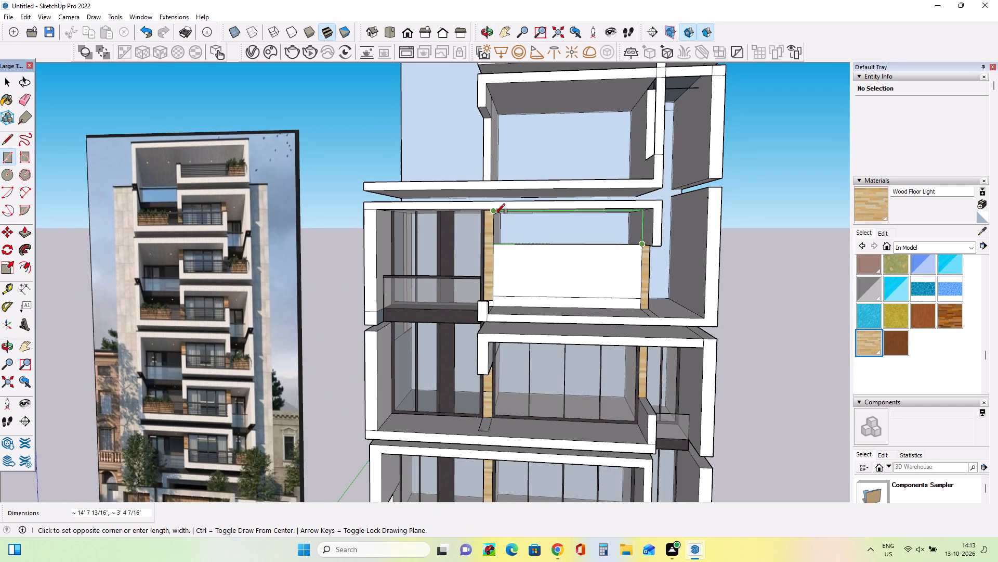
left_click(495, 214)
middle_click_drag(541, 269, 537, 254)
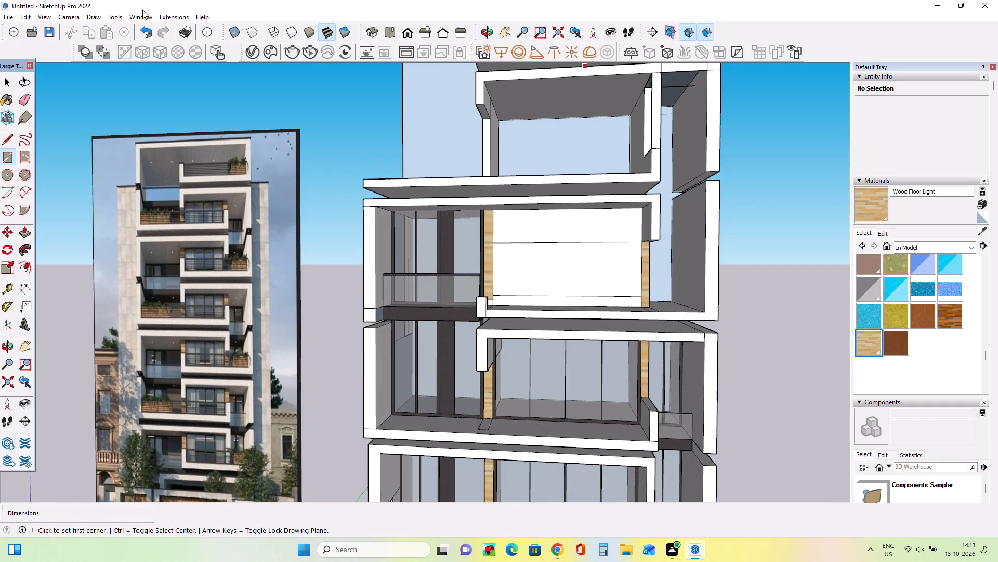
Erase the horizontal edges dividing the opening's infill to merge it into one face.
left_click(29, 101)
left_click_drag(575, 236, 576, 253)
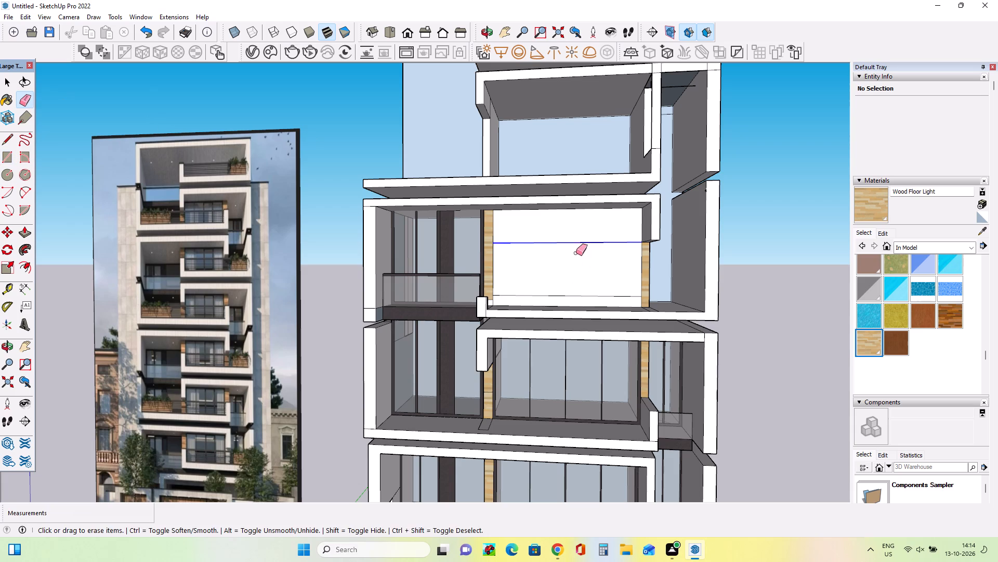
left_click_drag(576, 253, 579, 269)
left_click_drag(574, 292, 577, 304)
Offset the outline of the infill face inward by about 6" for a window frame.
left_click(28, 271)
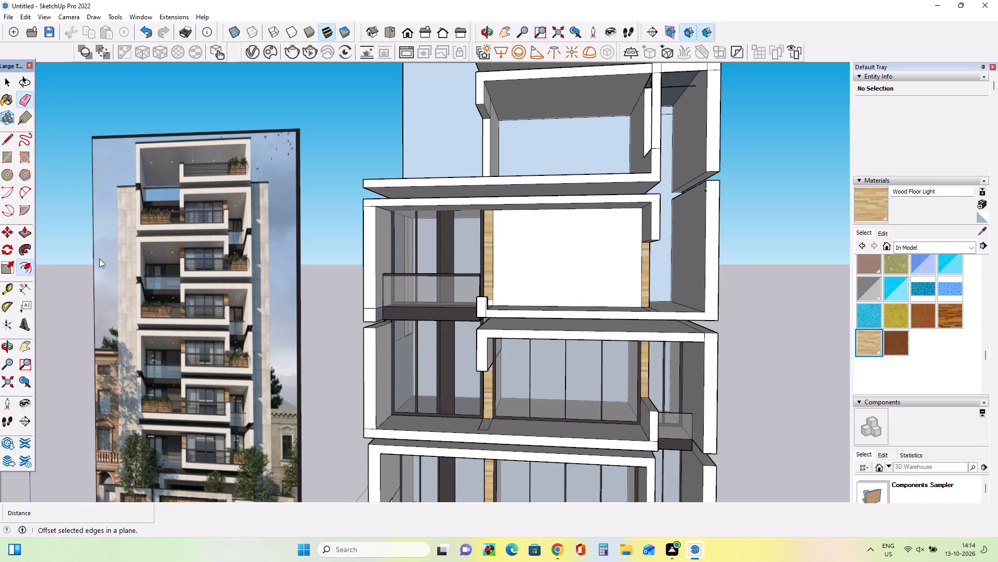
left_click(567, 247)
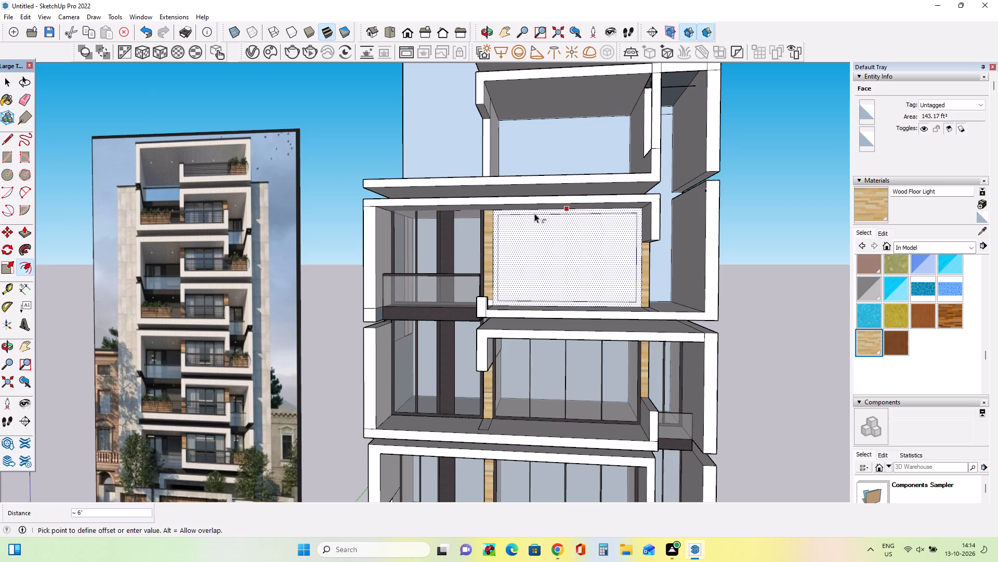
left_click(534, 213)
Paint the frame border around the opening's infill face with Asphalt New.
scroll(876, 279, "up", 4)
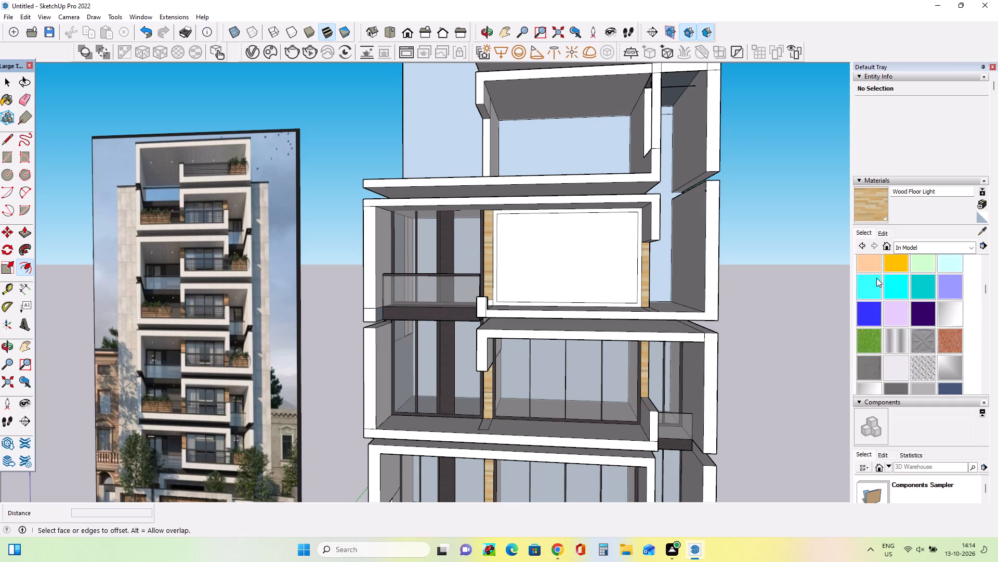
scroll(876, 278, "up", 3)
left_click(857, 263)
scroll(629, 308, "up", 3)
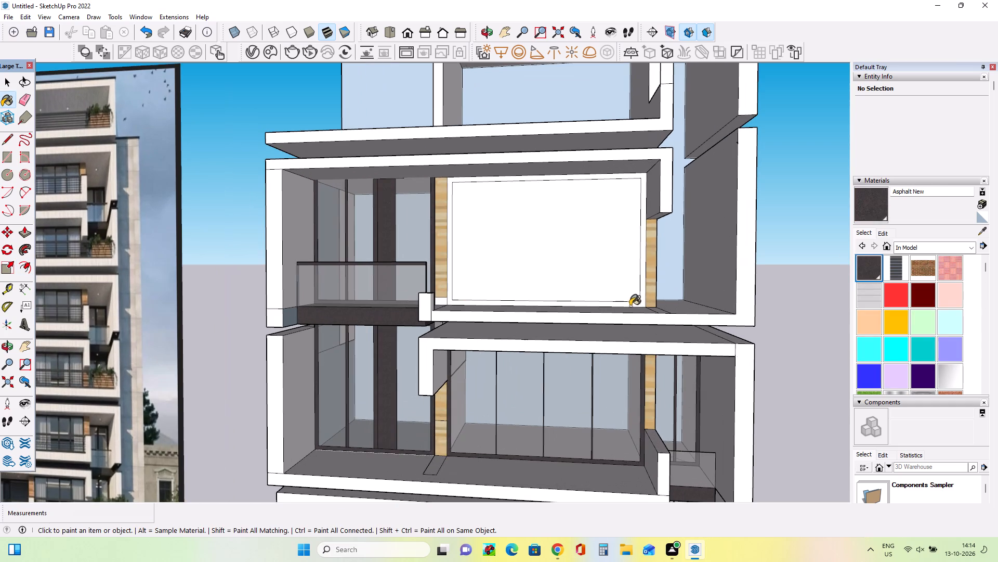
left_click(639, 302)
left_click(638, 305)
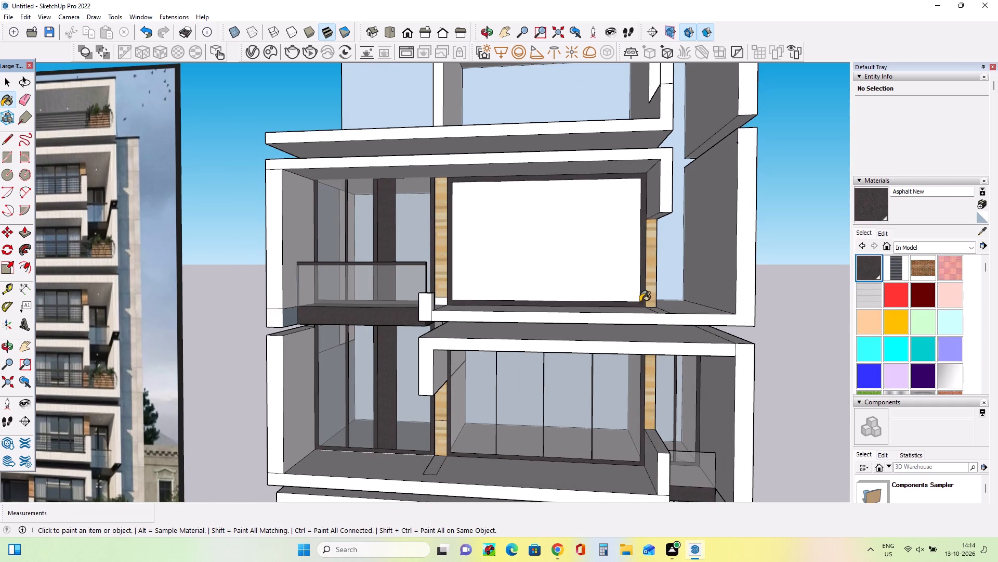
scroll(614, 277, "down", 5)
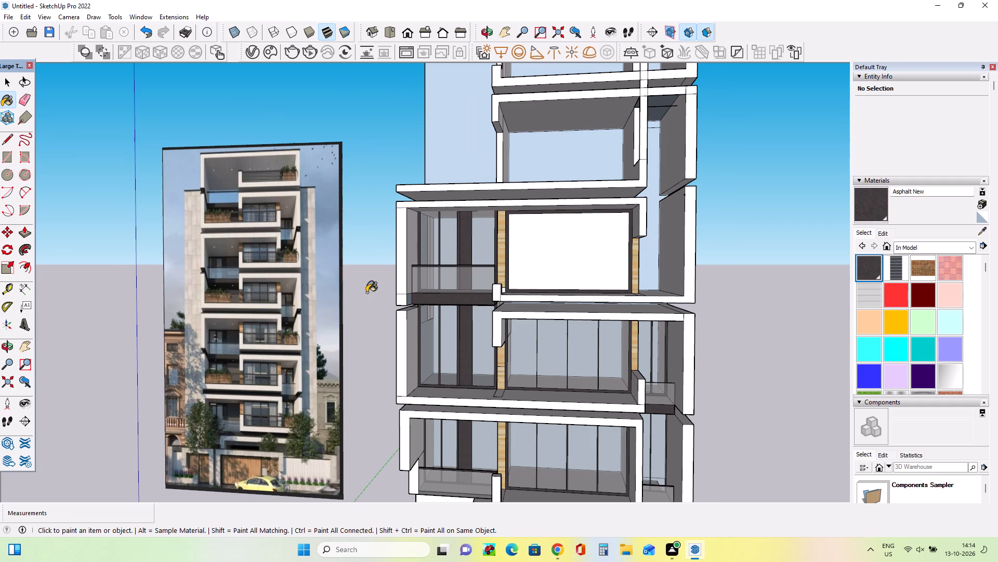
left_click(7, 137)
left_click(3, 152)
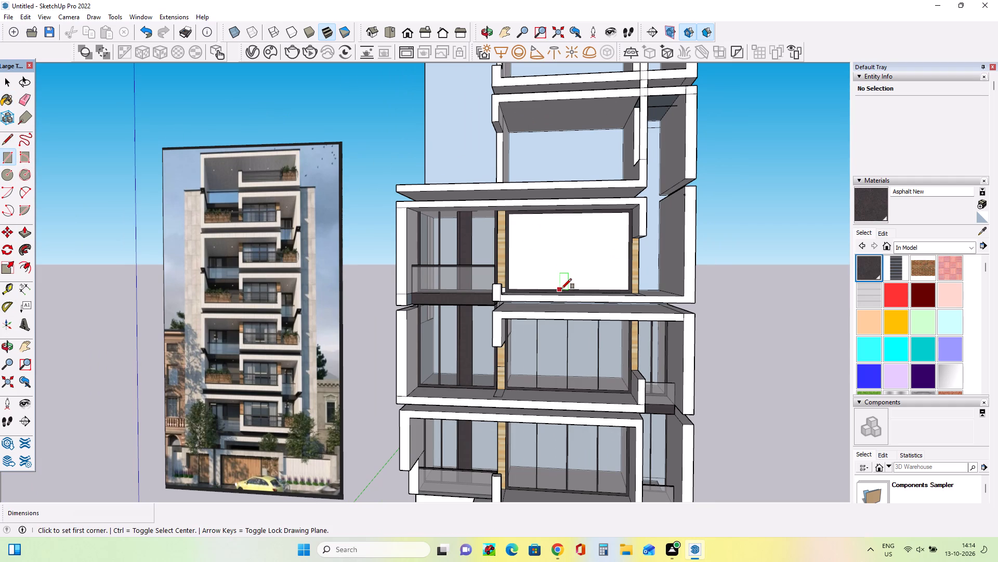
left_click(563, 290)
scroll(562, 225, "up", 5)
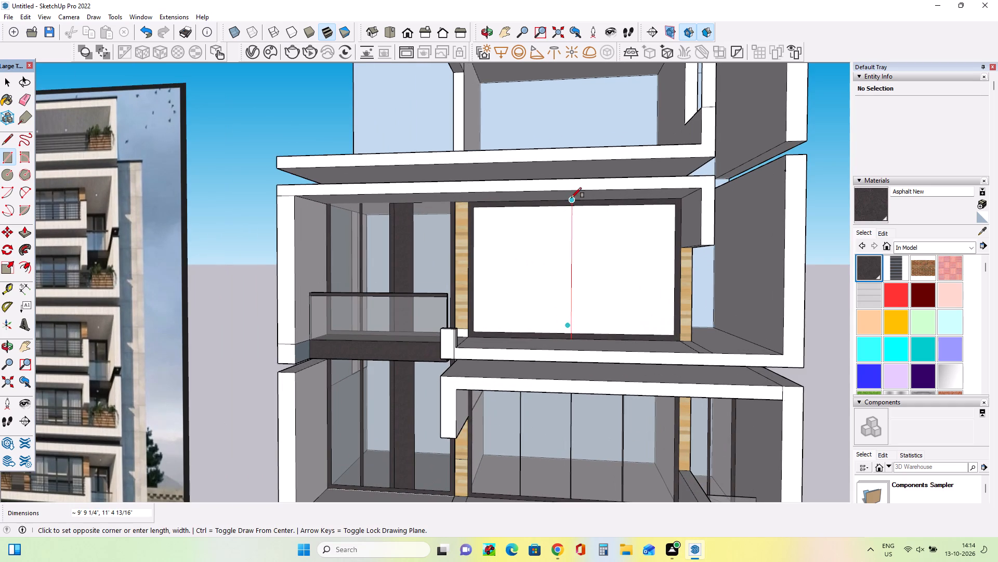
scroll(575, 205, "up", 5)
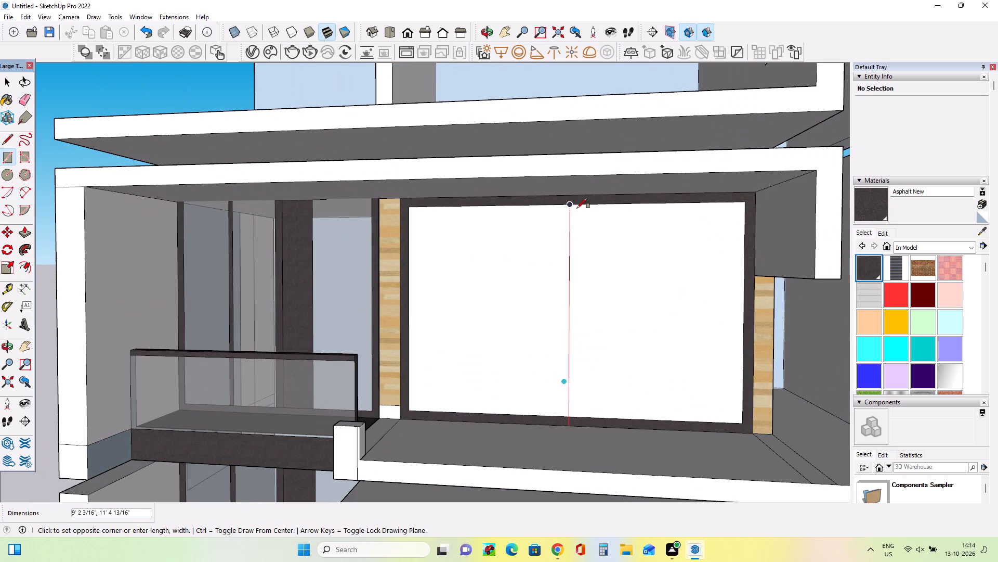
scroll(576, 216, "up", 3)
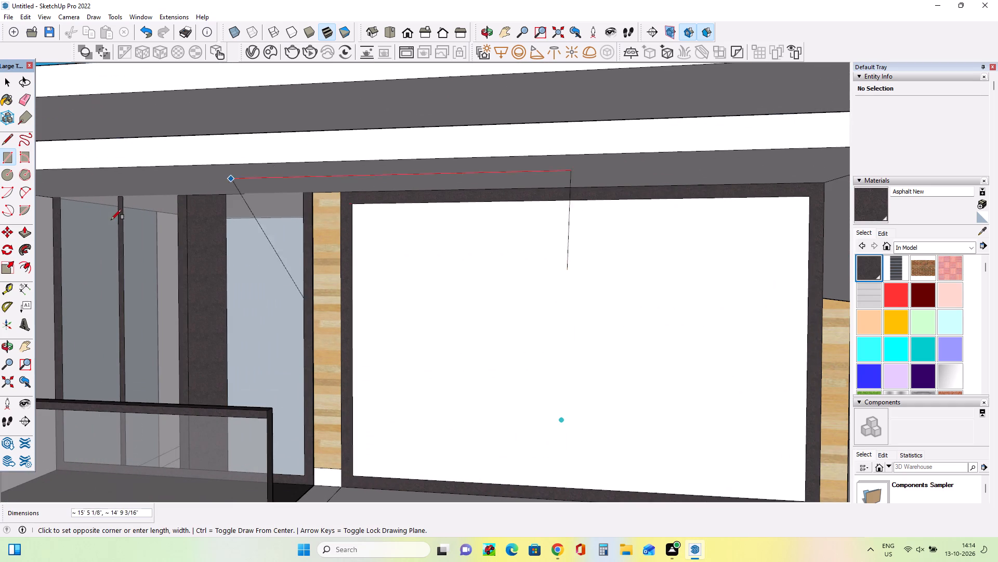
Draw a full-height vertical strip, about 1 7/8" by 8' 11 13/16", near the middle of the framed infill face.
left_click(7, 158)
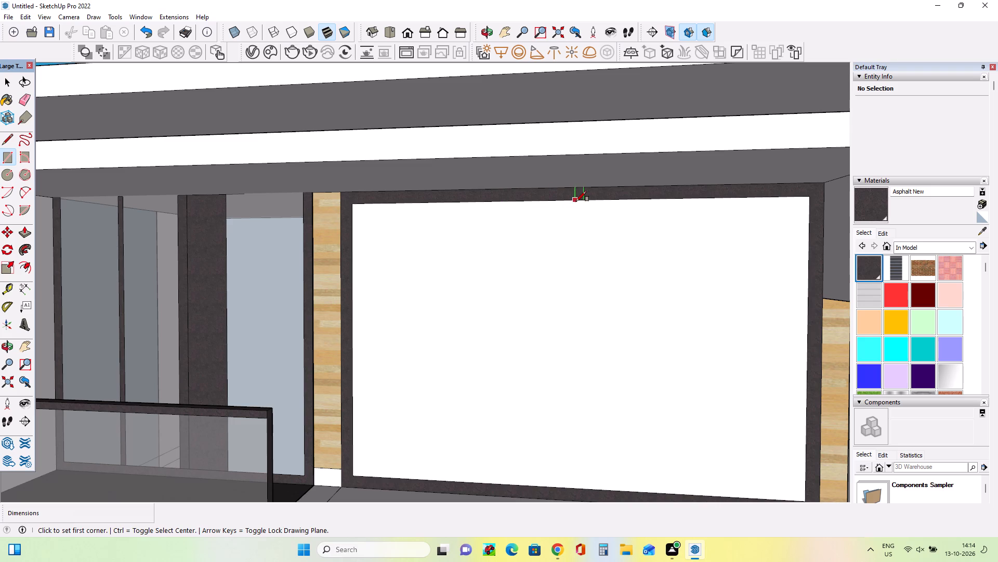
left_click(569, 200)
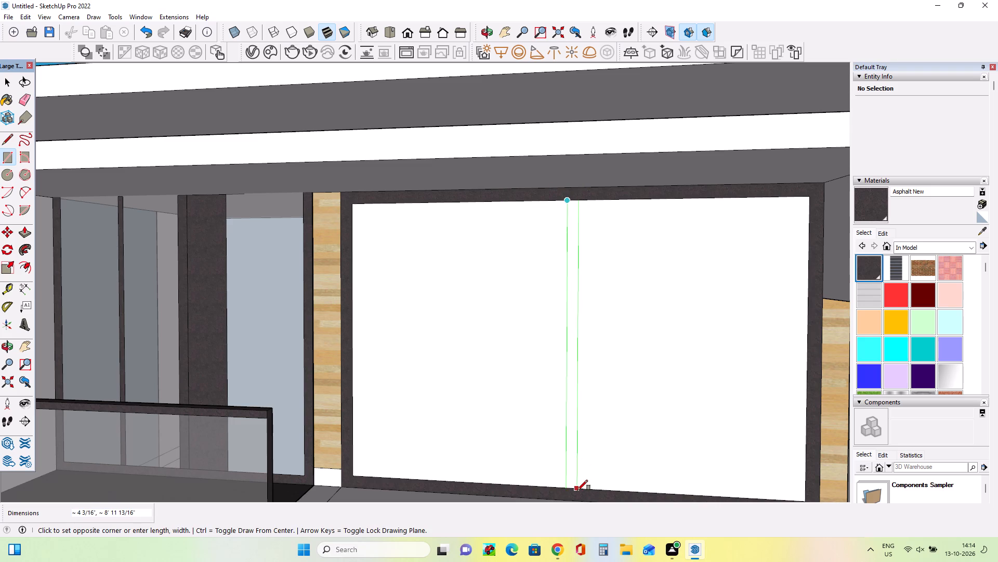
scroll(577, 490, "up", 4)
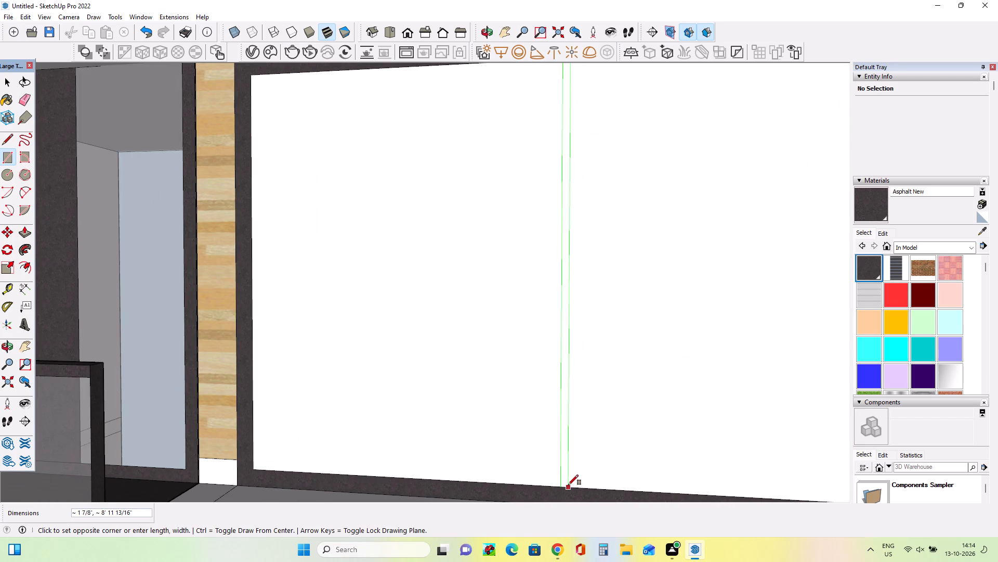
left_click(568, 485)
Draw a second full-height strip, about 1 7/8" by 8' 11 13/16", midway between the central strip and the frame's balcony side.
scroll(577, 475, "down", 9)
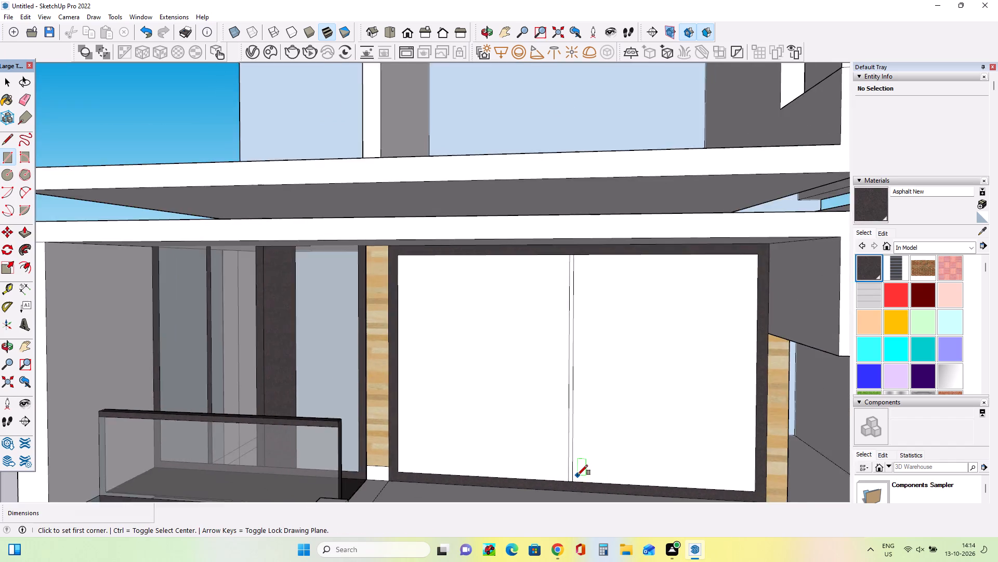
scroll(577, 475, "down", 2)
left_click(509, 478)
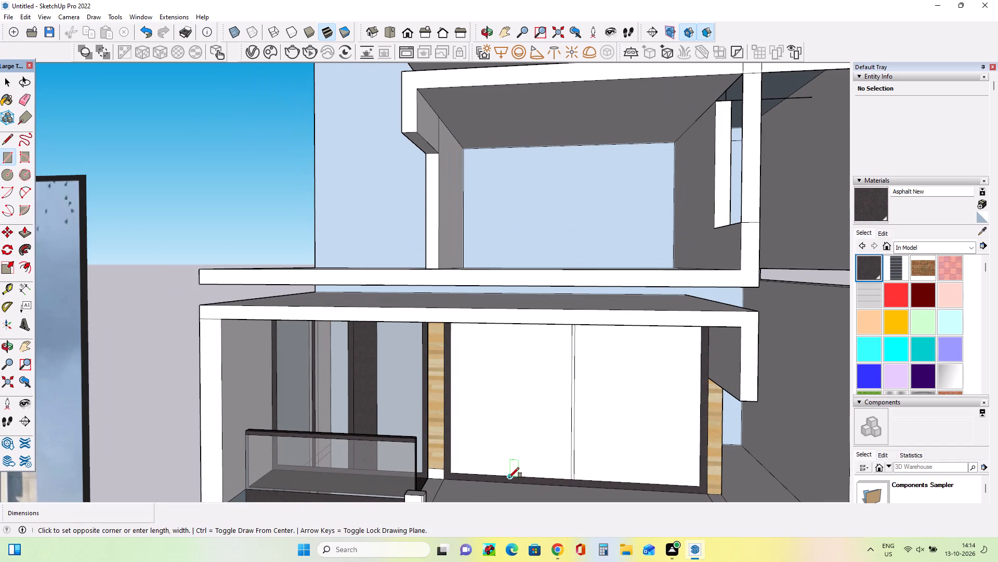
scroll(498, 353, "up", 5)
scroll(502, 309, "up", 3)
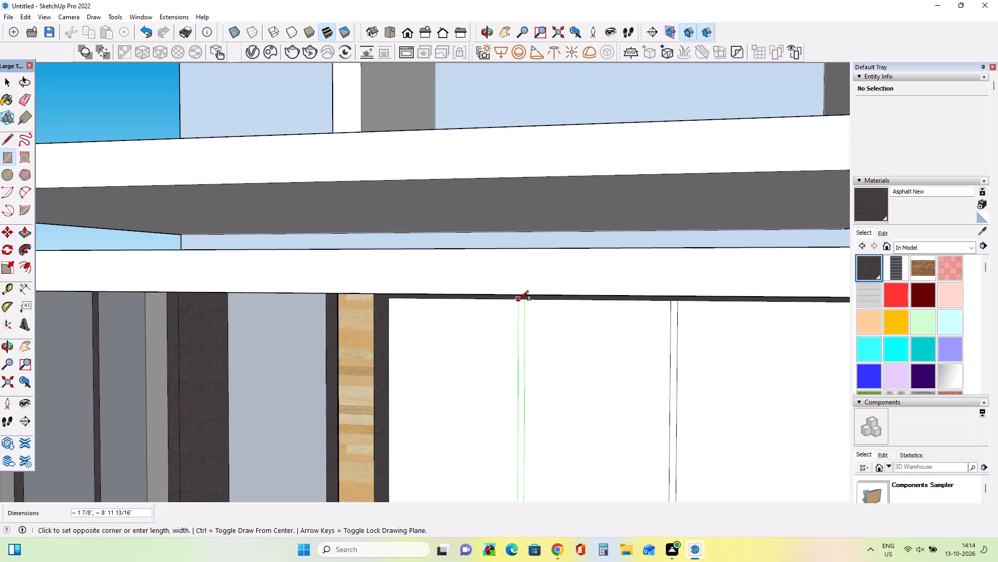
left_click(518, 301)
Draw a third narrow strip, about 8' 11 13/16" tall, between the central strip and the frame's far side to complete four panes.
scroll(510, 327, "down", 13)
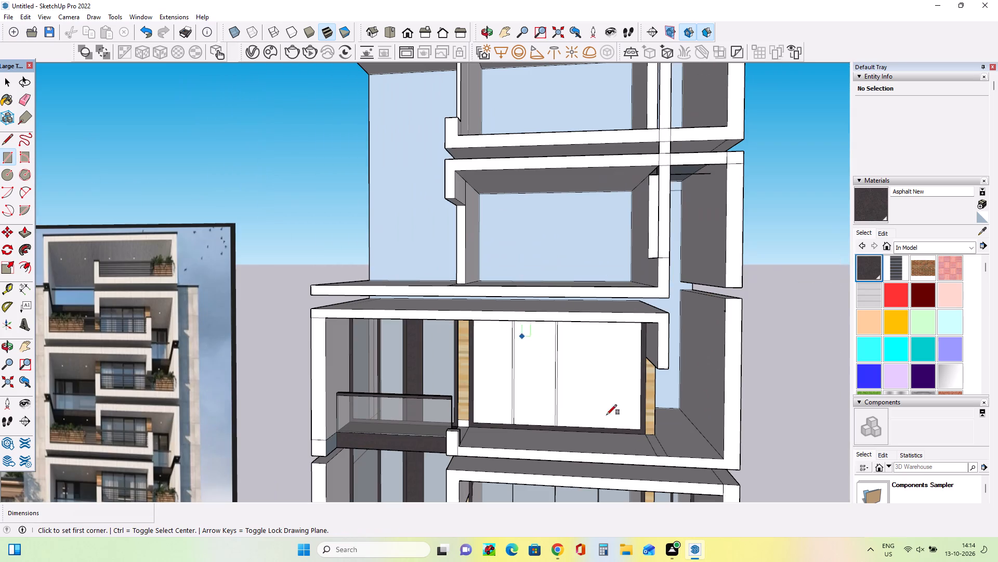
left_click(598, 428)
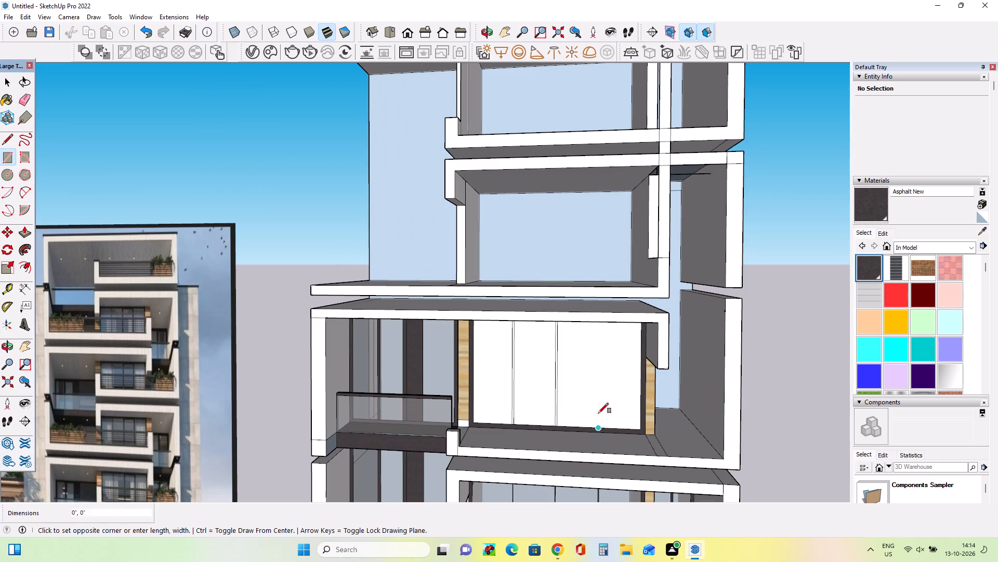
scroll(596, 339, "up", 7)
middle_click_drag(601, 296, 601, 262)
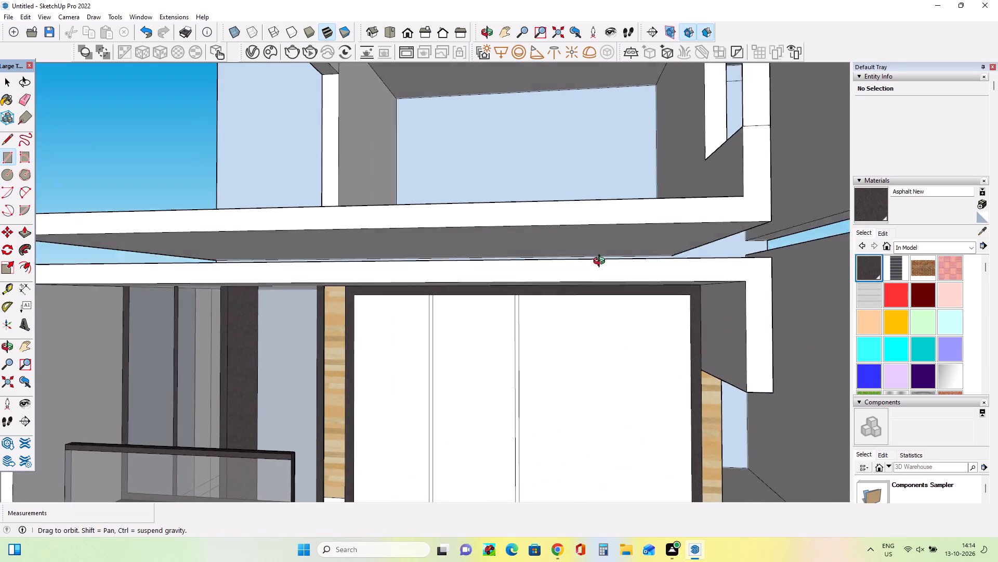
middle_click_drag(601, 262, 601, 259)
scroll(612, 281, "up", 7)
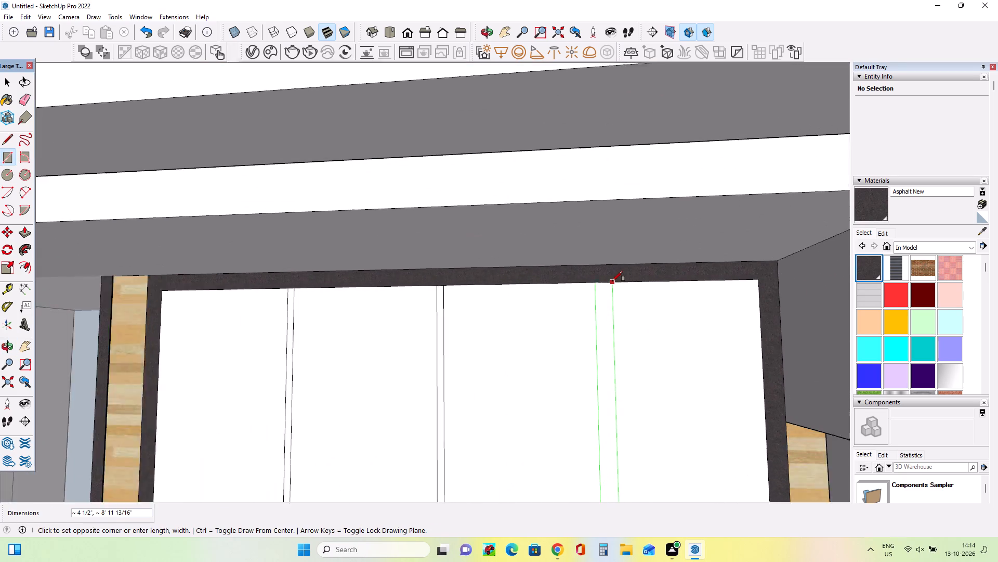
left_click(603, 281)
Paint the three vertical mullion strips of the wide window with Asphalt New.
scroll(618, 304, "down", 8)
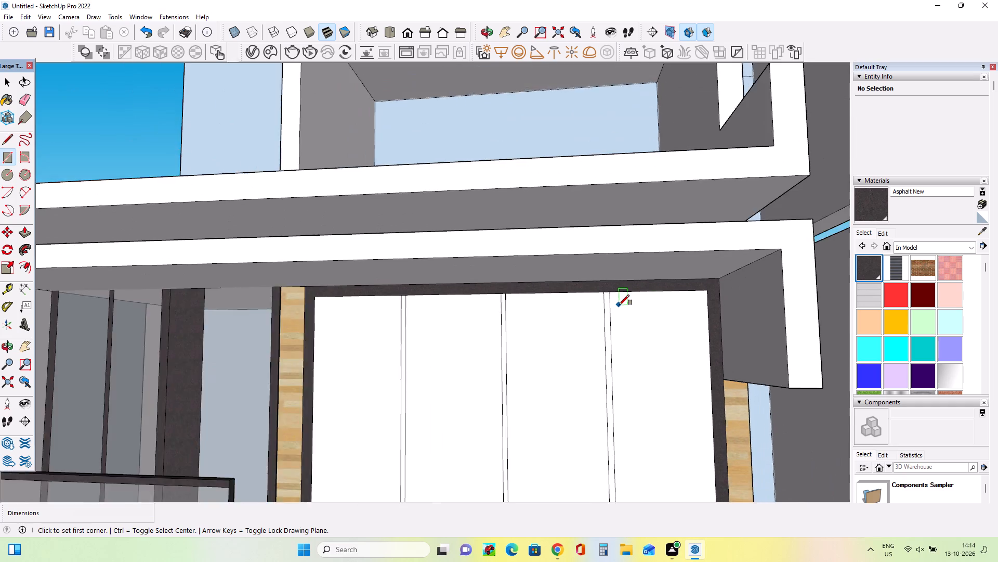
scroll(619, 305, "down", 9)
middle_click(662, 406)
middle_click_drag(666, 402, 678, 383)
left_click(866, 271)
scroll(579, 381, "up", 7)
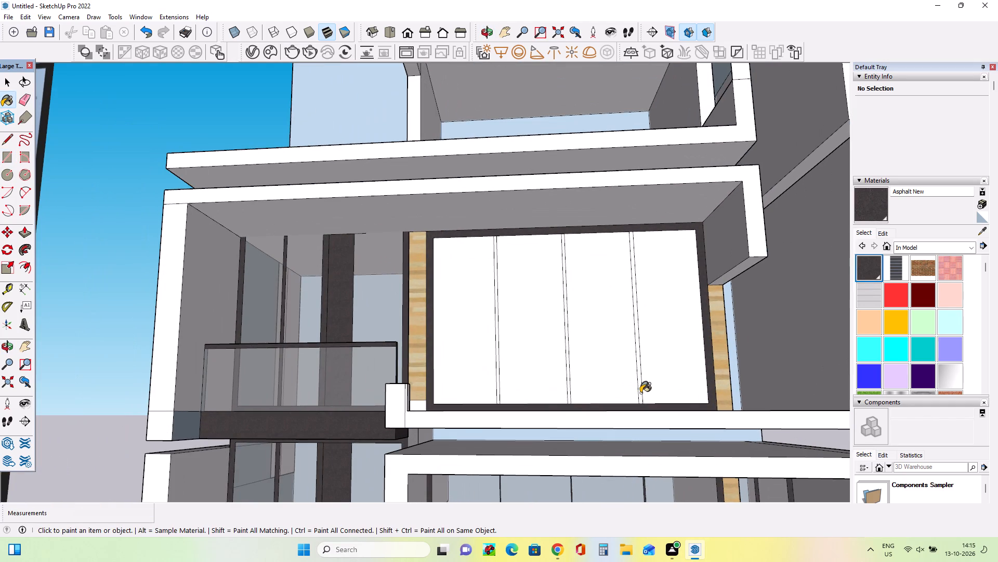
left_click(642, 393)
left_click(562, 389)
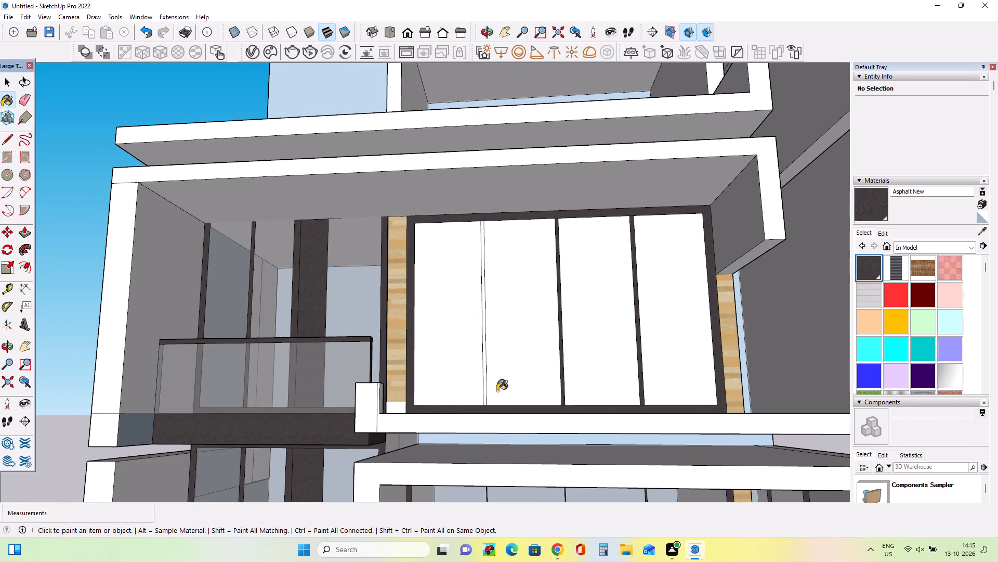
left_click(485, 383)
Paint the four panes between the wide window's mullions with Translucent Glass Gray.
scroll(489, 369, "down", 2)
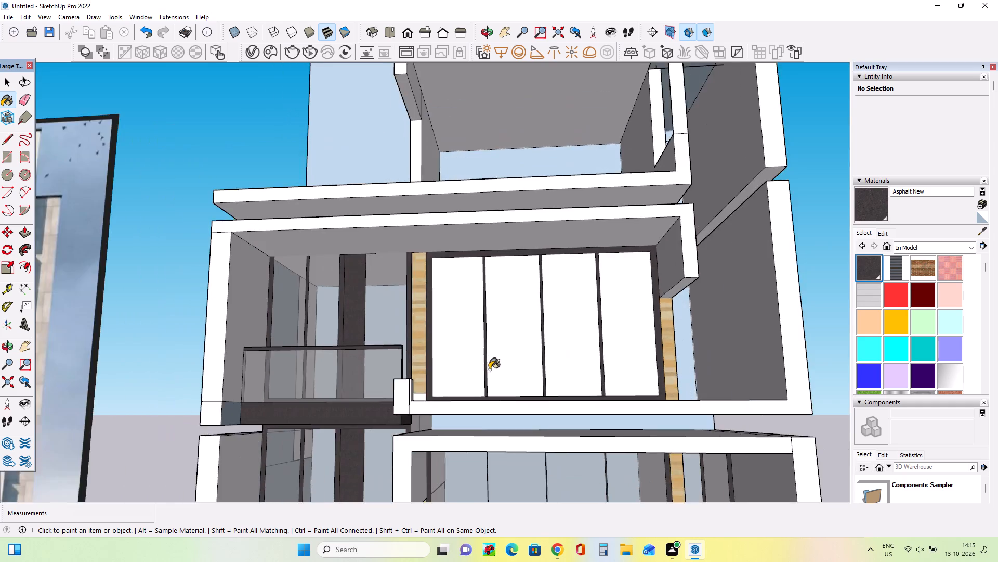
scroll(489, 369, "down", 15)
middle_click_drag(550, 467, 553, 490)
middle_click(553, 490)
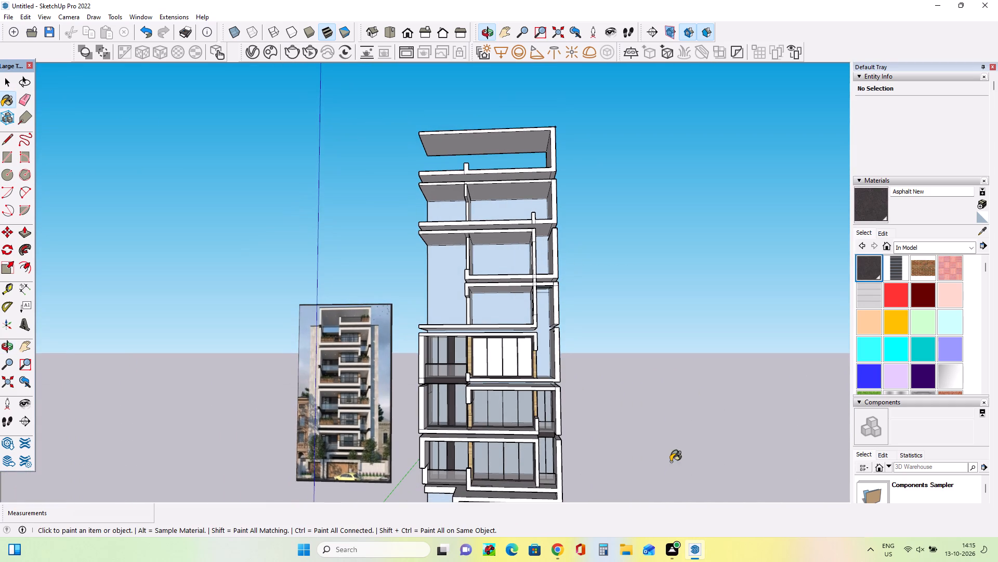
scroll(883, 336, "down", 3)
left_click(875, 345)
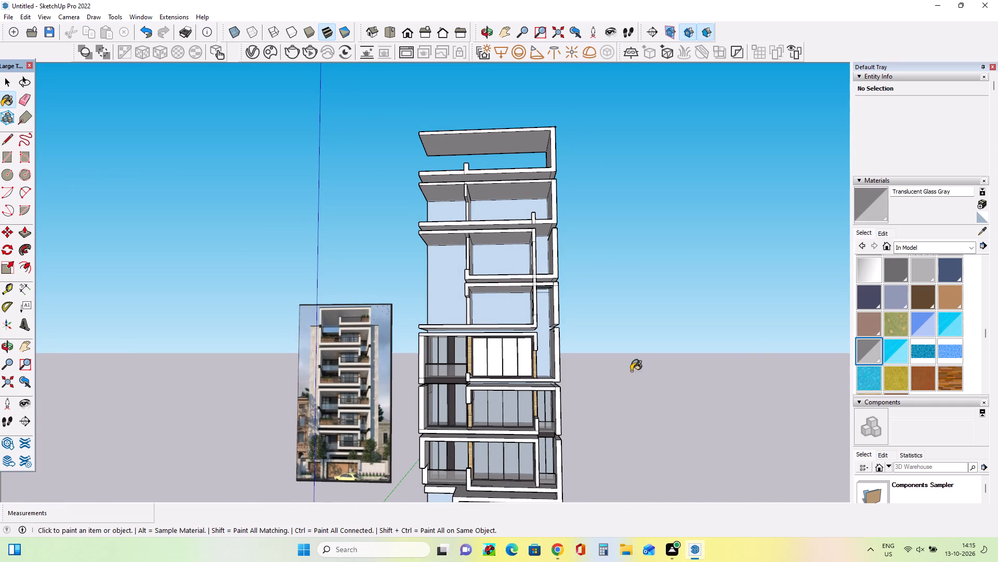
scroll(522, 394, "up", 7)
left_click(518, 332)
left_click(505, 331)
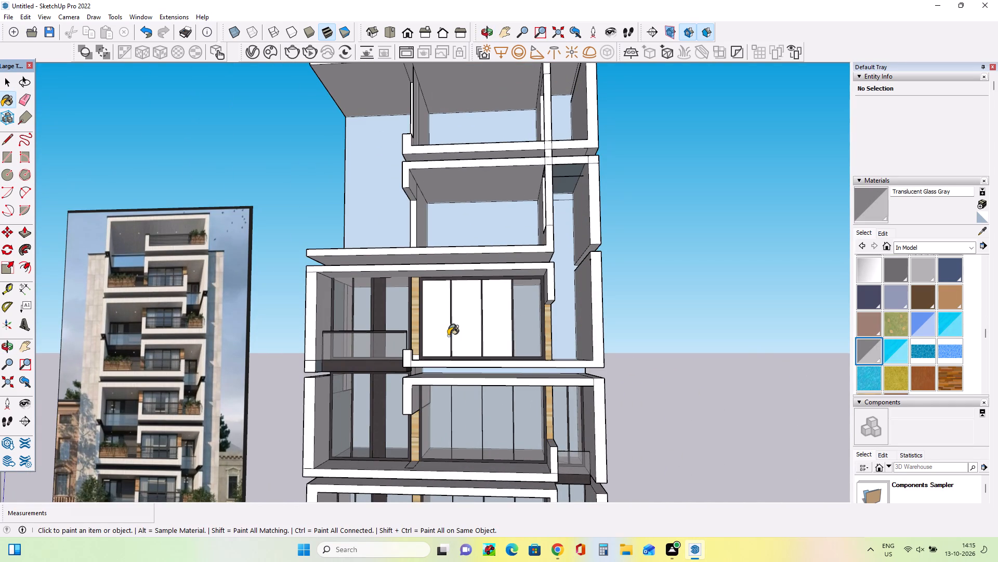
left_click(456, 337)
left_click(437, 331)
Examine the glazed storeys and the narrow bay beside the wide window against the reference image.
middle_click_drag(513, 347, 531, 382)
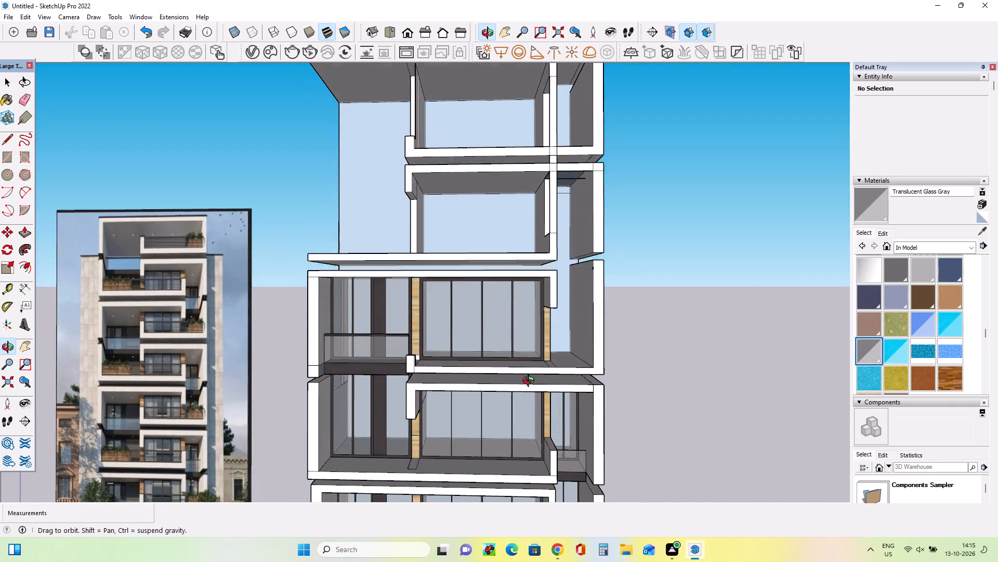
middle_click_drag(531, 382, 533, 385)
scroll(533, 380, "down", 11)
scroll(549, 474, "up", 4)
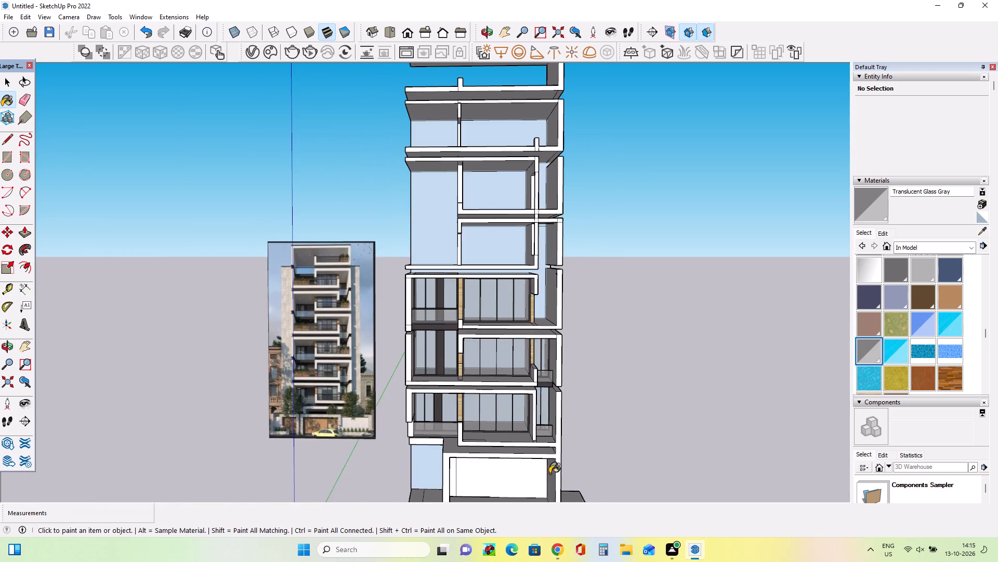
scroll(549, 474, "up", 3)
middle_click_drag(548, 474, 542, 456)
middle_click(542, 455)
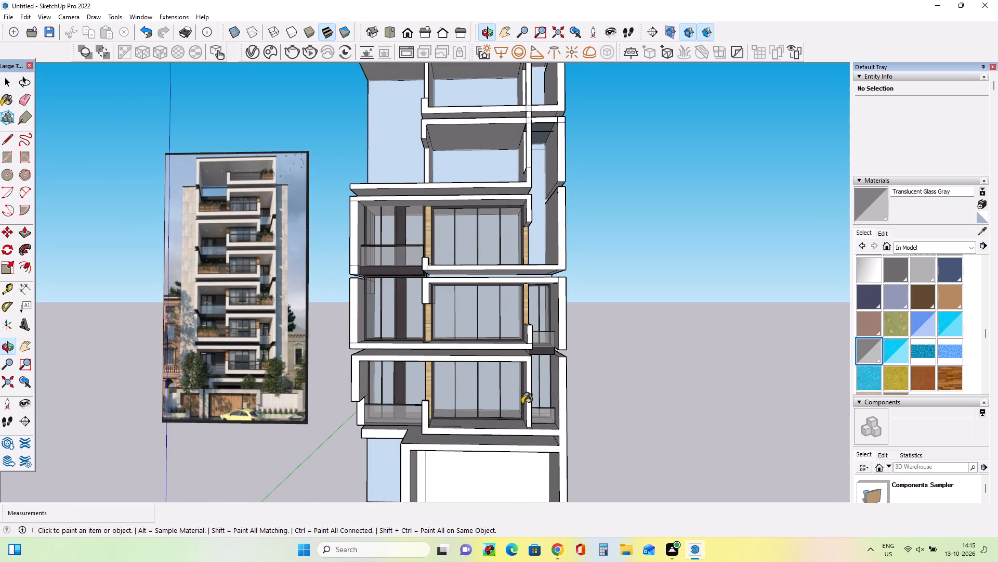
scroll(522, 404, "up", 1)
middle_click_drag(541, 384, 530, 401)
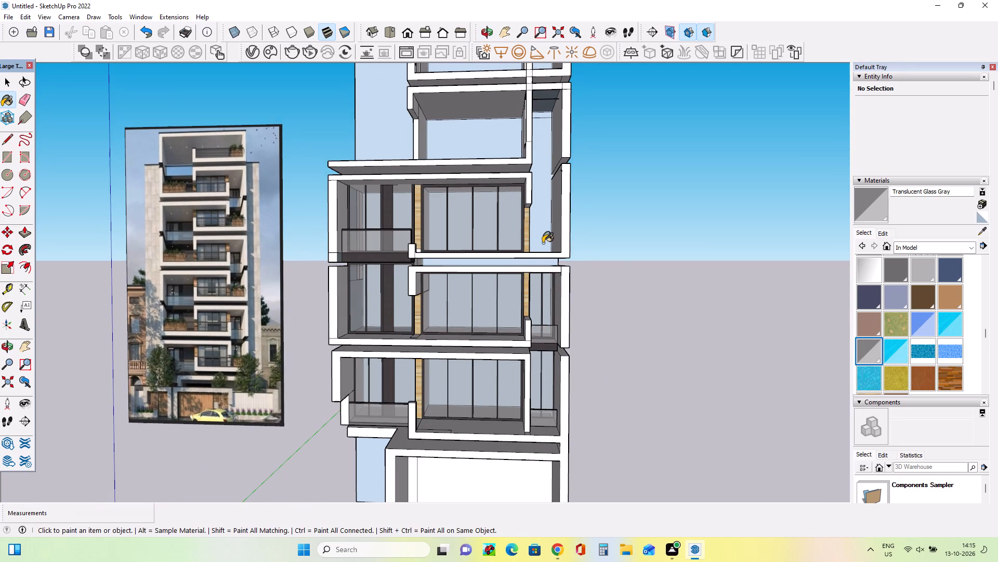
scroll(543, 242, "up", 3)
middle_click_drag(534, 256, 529, 261)
middle_click_drag(524, 267, 502, 308)
middle_click(501, 309)
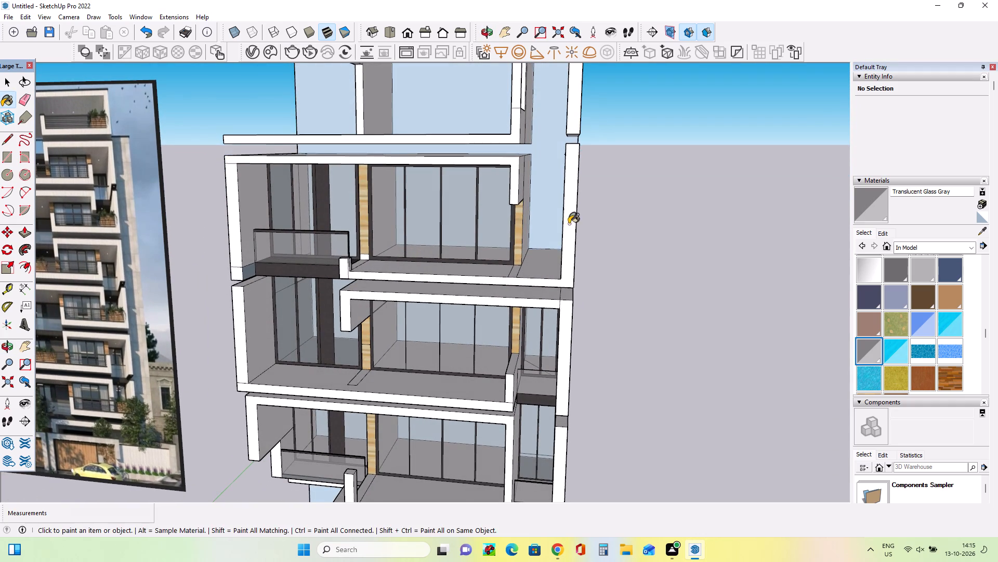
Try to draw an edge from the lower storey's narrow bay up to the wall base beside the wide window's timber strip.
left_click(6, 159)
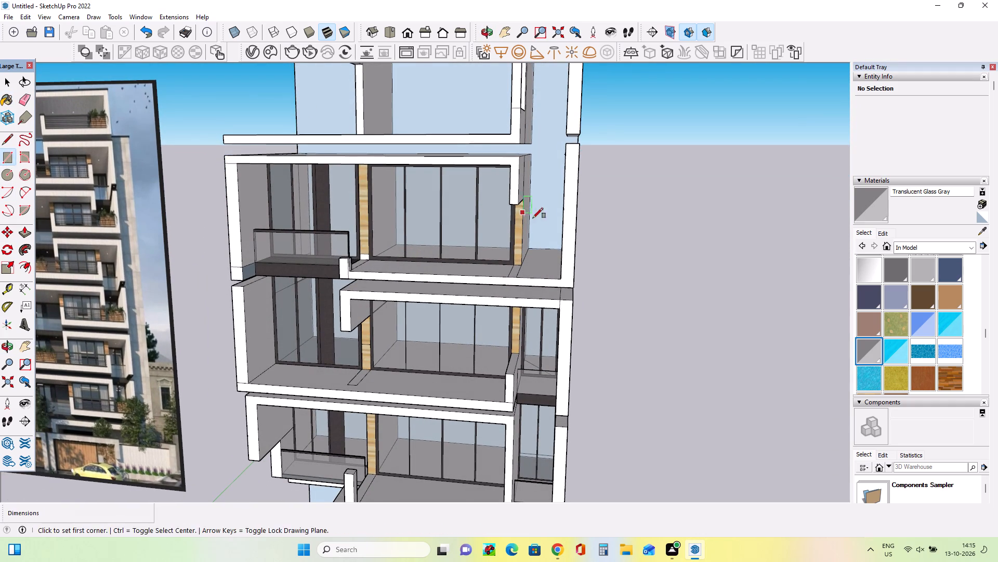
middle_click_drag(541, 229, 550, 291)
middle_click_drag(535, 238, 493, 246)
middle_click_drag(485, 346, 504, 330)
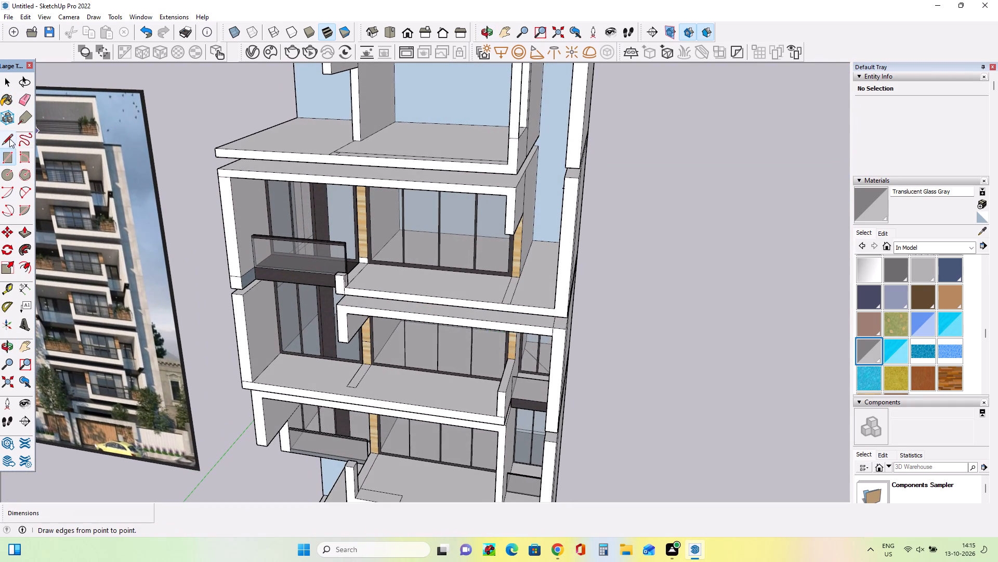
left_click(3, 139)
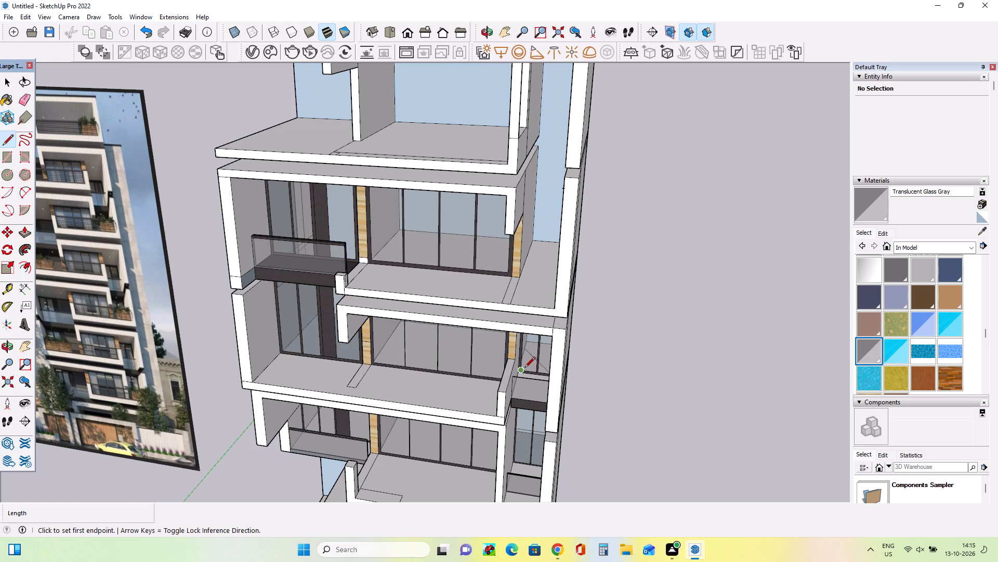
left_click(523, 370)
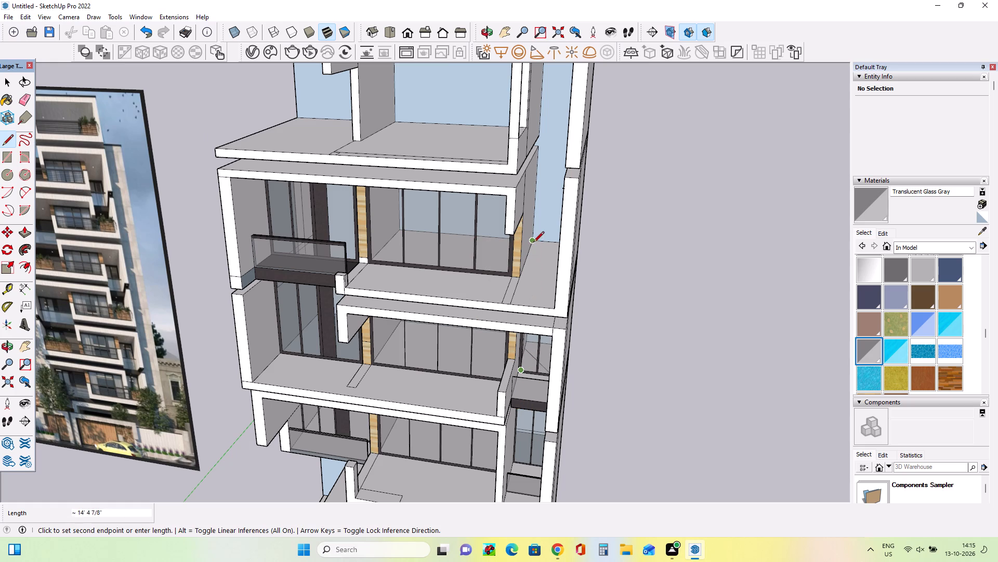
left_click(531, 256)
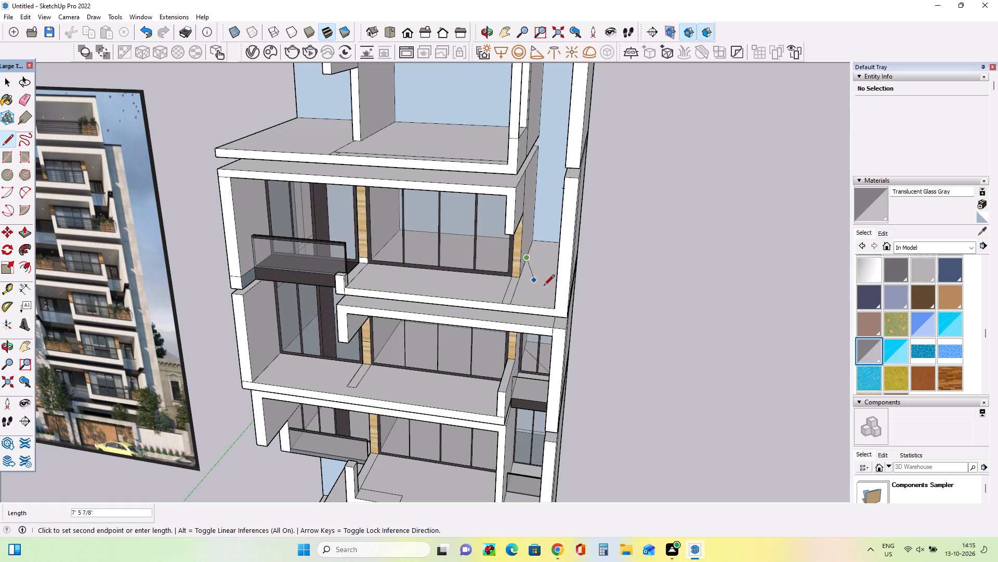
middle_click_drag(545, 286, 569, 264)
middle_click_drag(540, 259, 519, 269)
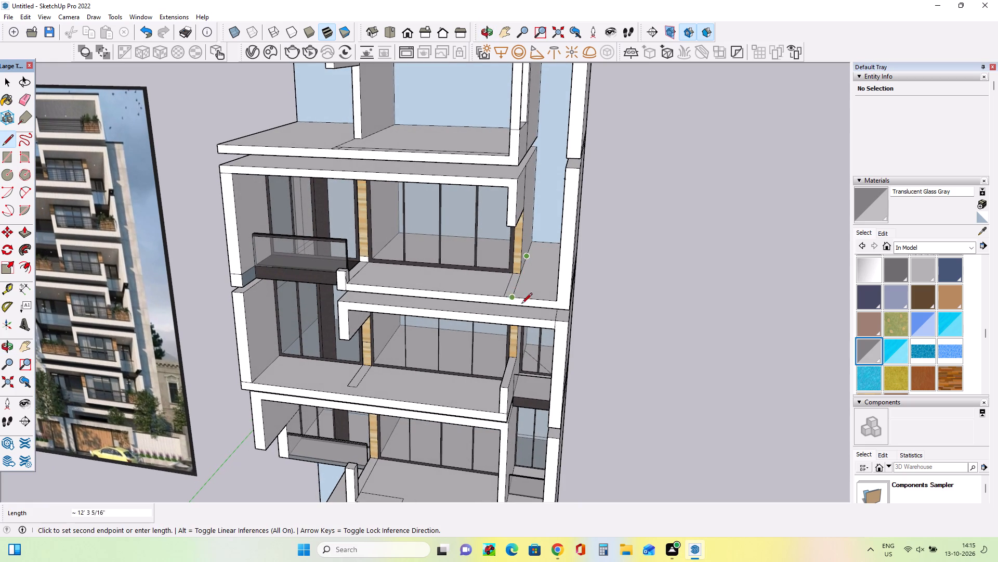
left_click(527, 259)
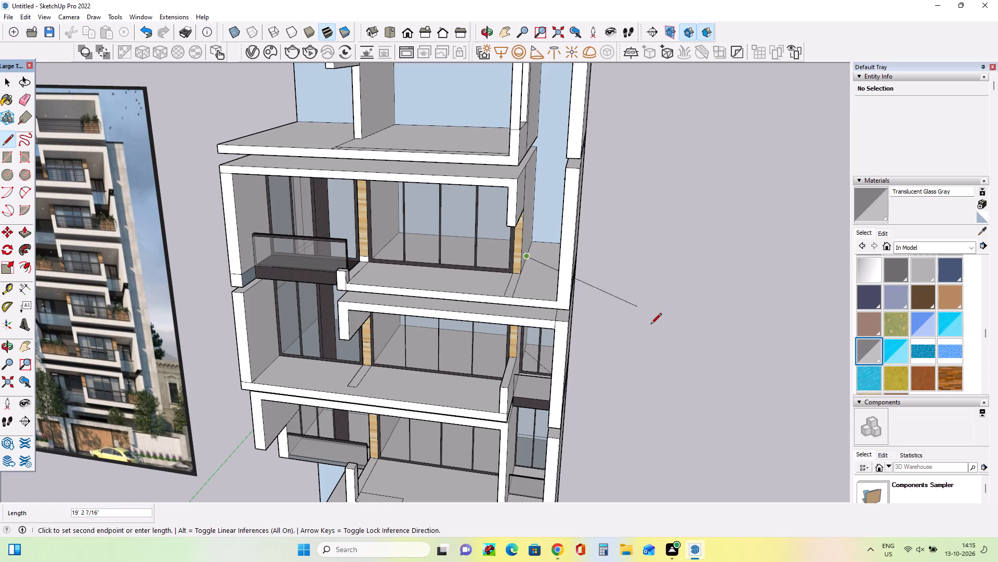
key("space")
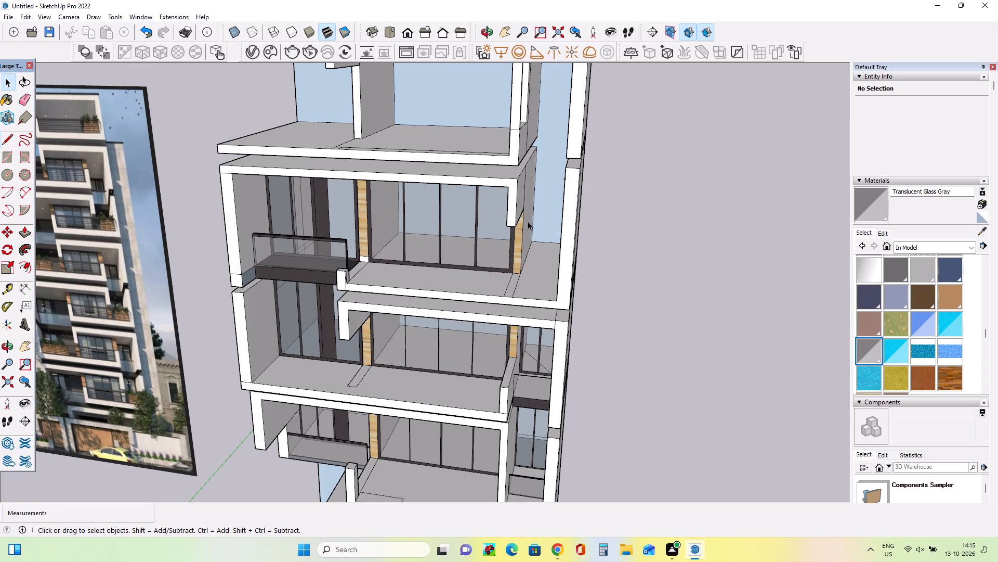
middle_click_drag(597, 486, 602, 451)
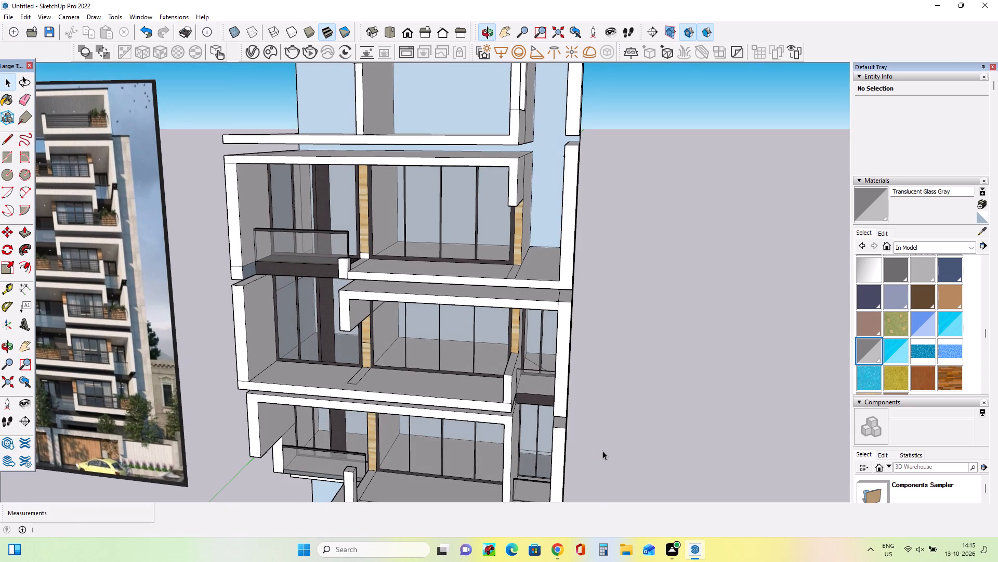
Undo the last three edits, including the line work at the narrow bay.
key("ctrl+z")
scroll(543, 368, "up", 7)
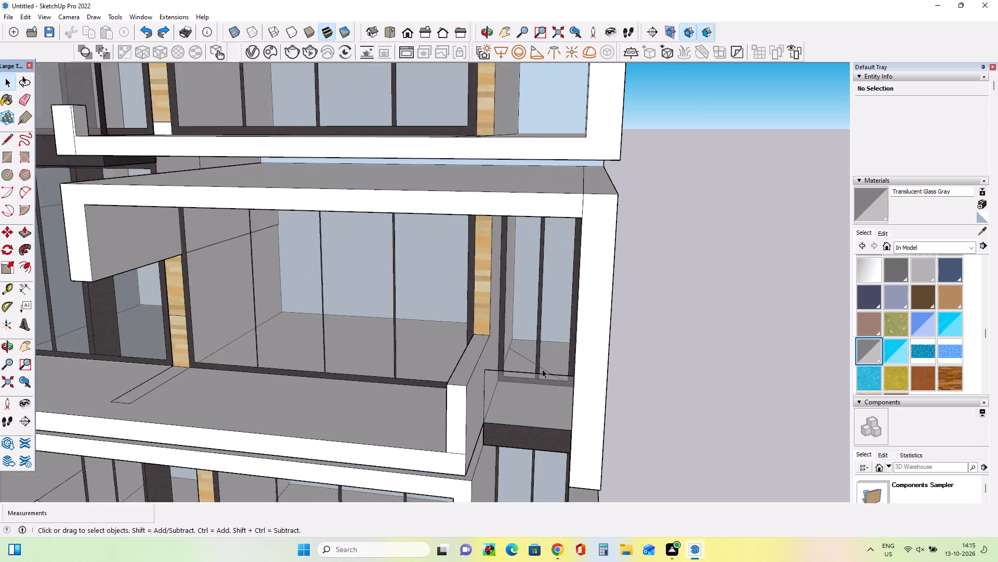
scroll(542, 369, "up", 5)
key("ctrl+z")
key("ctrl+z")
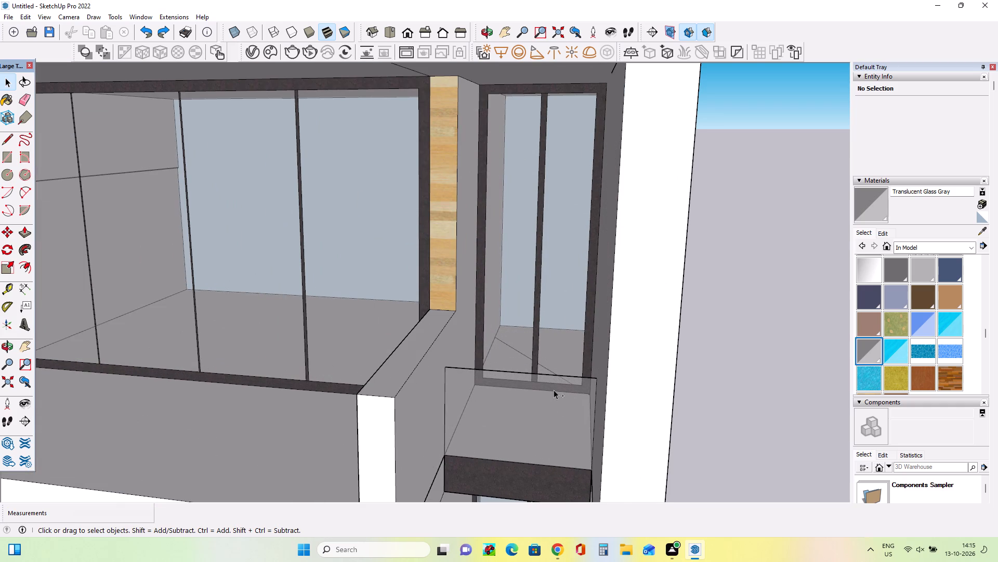
Inspect the glass panes and balcony railing of the lower storey's narrow bay.
left_click(559, 373)
scroll(550, 367, "up", 4)
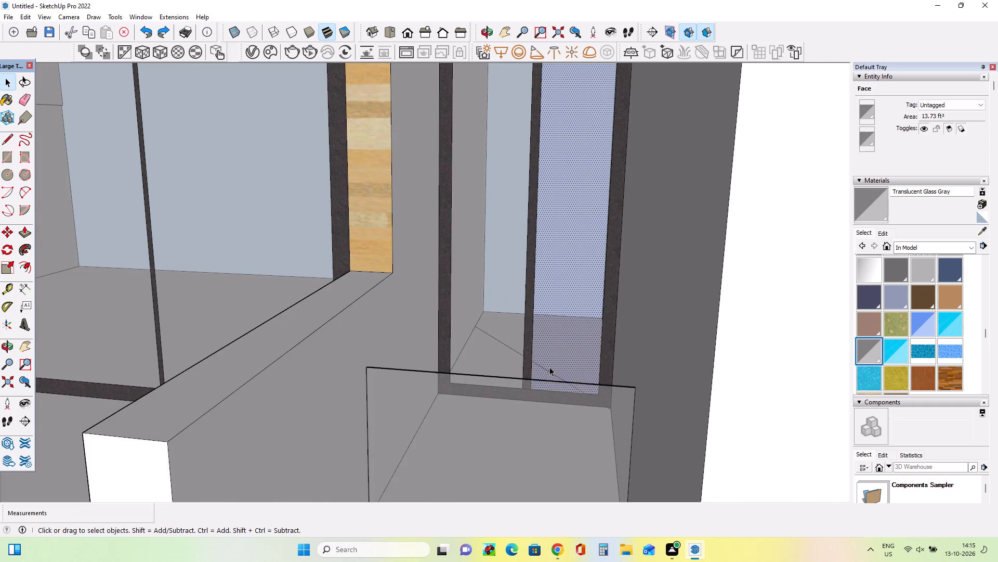
middle_click_drag(551, 377, 556, 398)
left_click(552, 376)
scroll(553, 376, "down", 5)
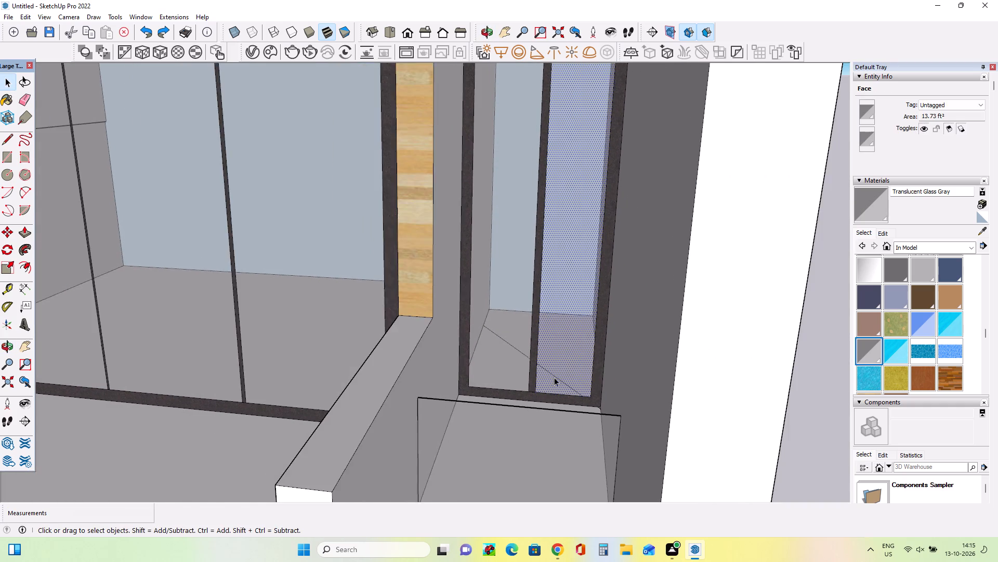
scroll(554, 377, "down", 11)
middle_click_drag(554, 377, 575, 364)
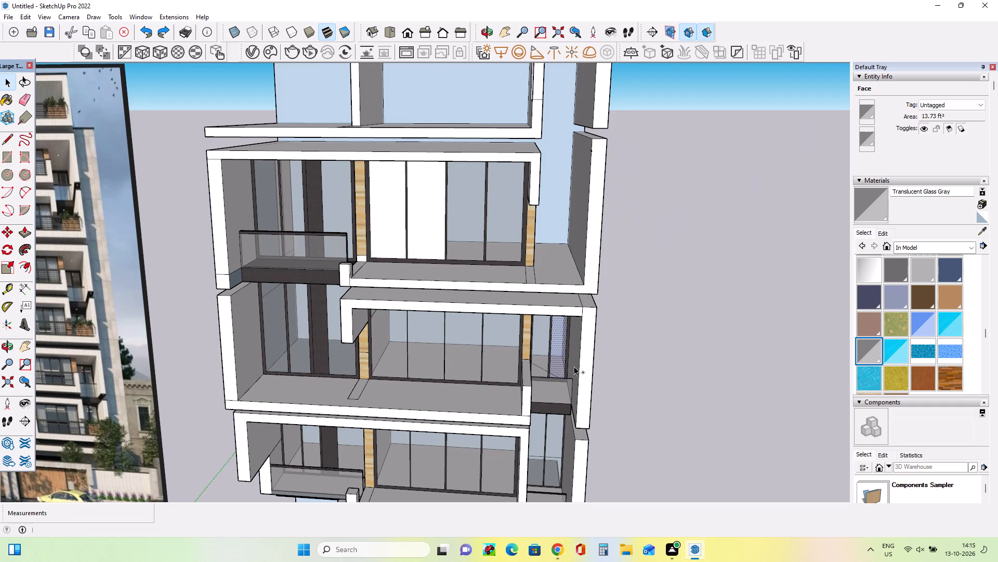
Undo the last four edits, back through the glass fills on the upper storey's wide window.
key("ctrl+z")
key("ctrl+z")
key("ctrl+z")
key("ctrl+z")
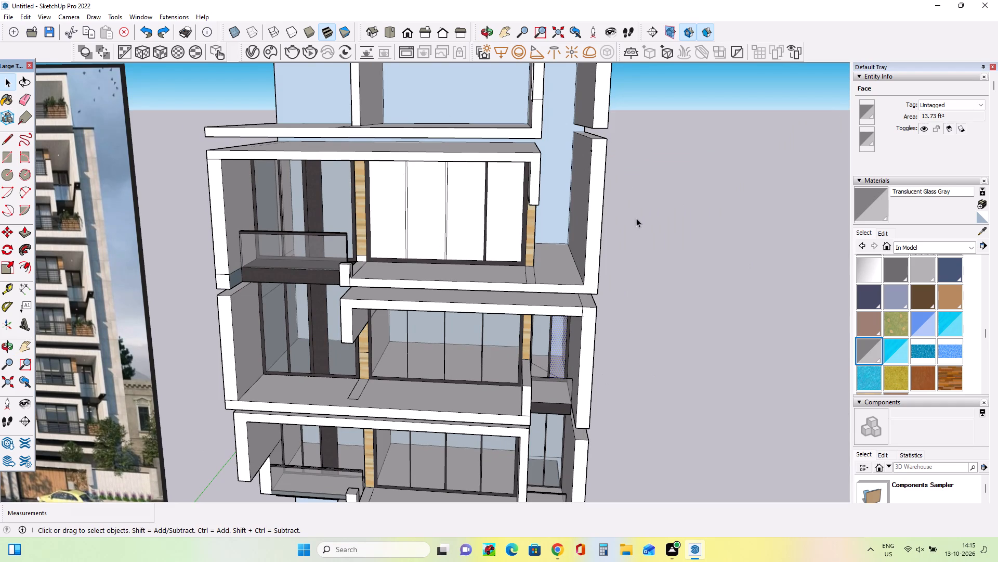
Paint the four panes of the upper storey's wide window with Translucent Glass Gray.
left_click(863, 344)
left_click(468, 214)
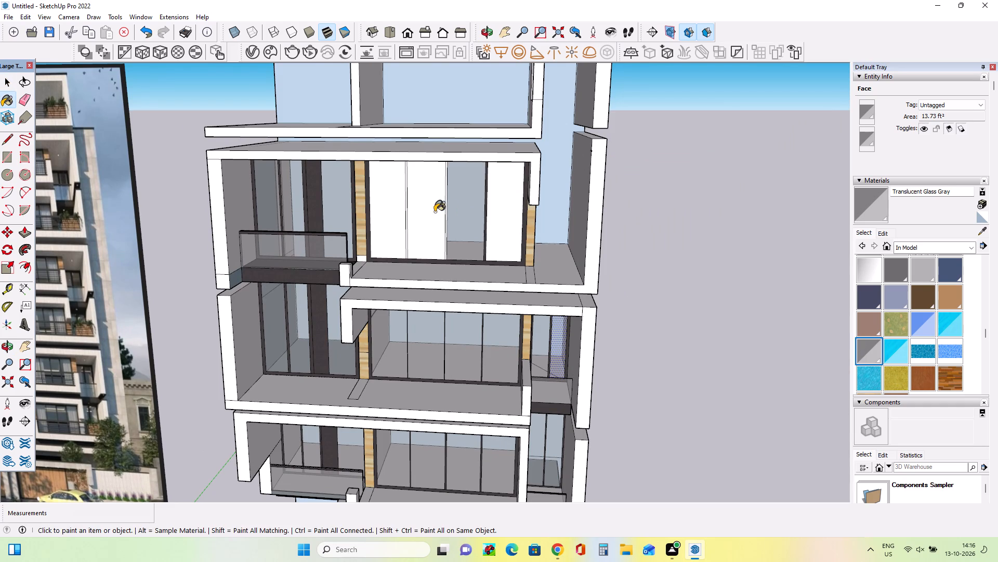
left_click(435, 212)
left_click(388, 215)
left_click(496, 216)
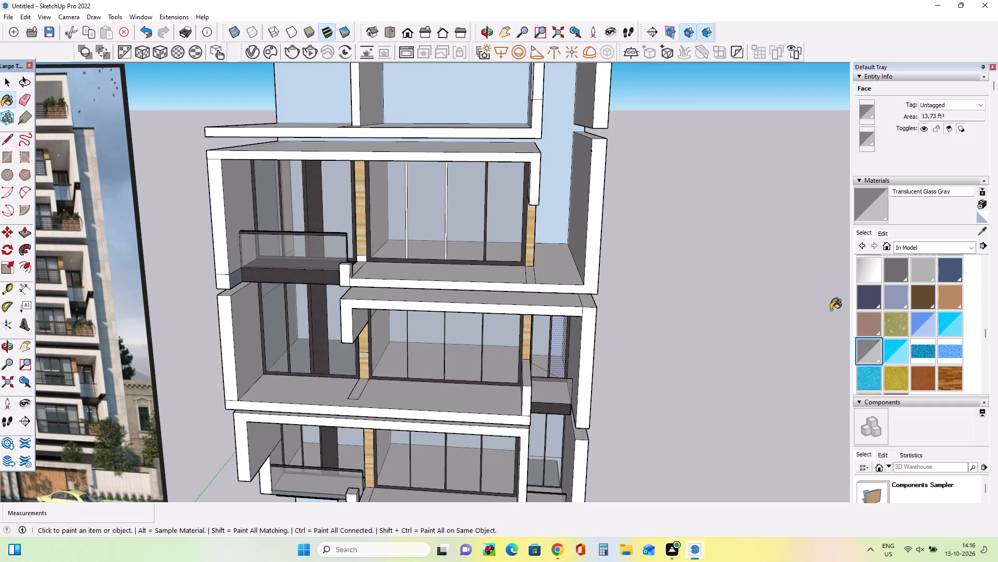
Paint the two unpainted white mullions of the upper storey's wide window with Asphalt New.
scroll(861, 302, "up", 7)
left_click(872, 266)
scroll(530, 249, "up", 4)
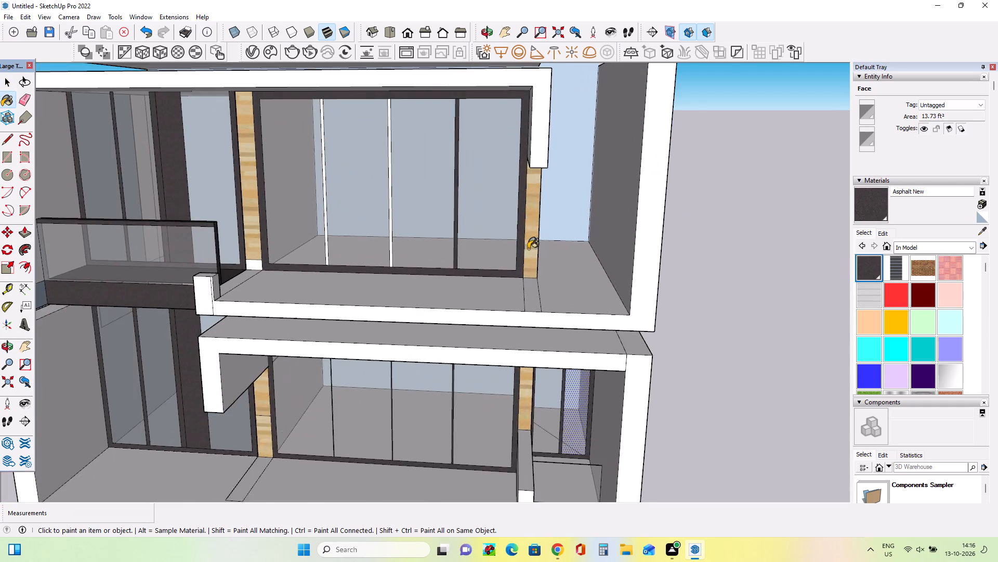
scroll(528, 249, "up", 4)
left_click(351, 248)
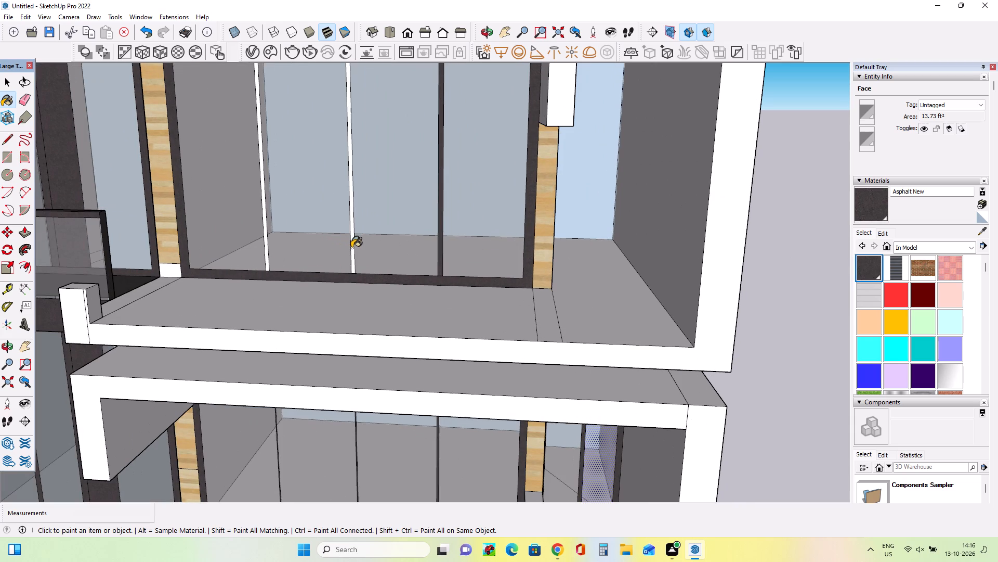
left_click(353, 248)
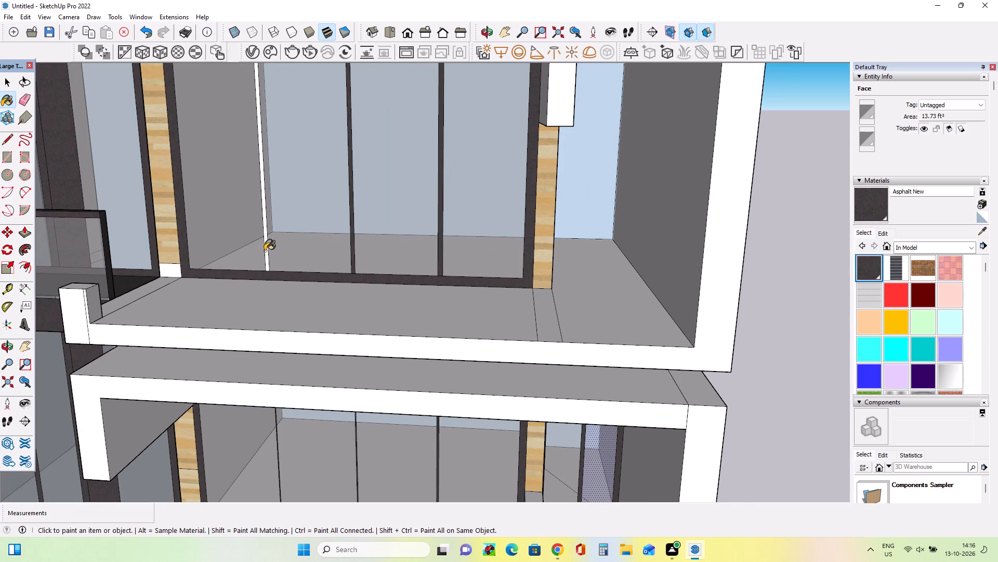
left_click(267, 251)
scroll(339, 261, "down", 7)
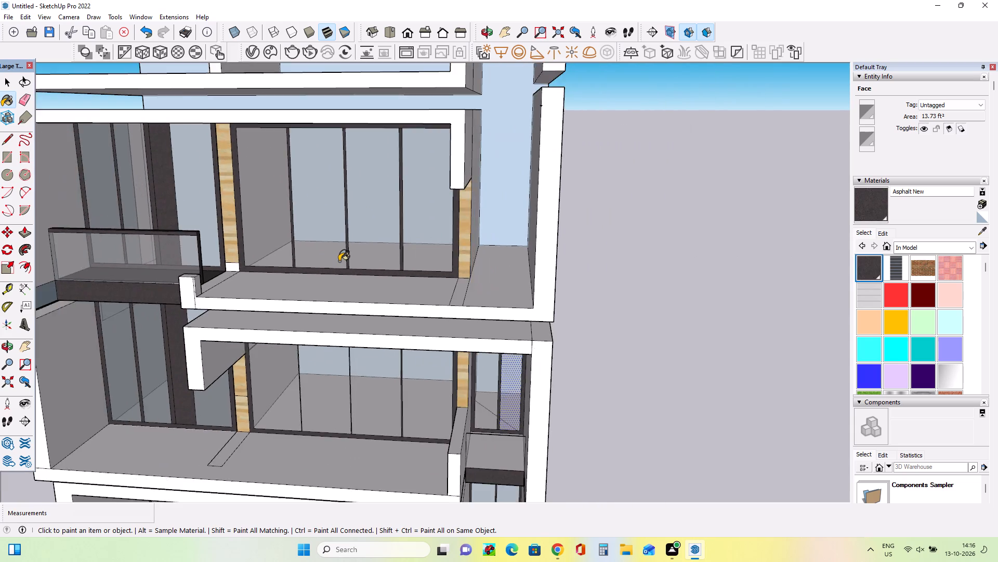
Draw a vertical edge from the lower narrow window's upper frame corner to the side wall of the narrow bay above.
scroll(339, 261, "down", 3)
middle_click_drag(542, 341, 550, 358)
middle_click_drag(444, 317, 467, 264)
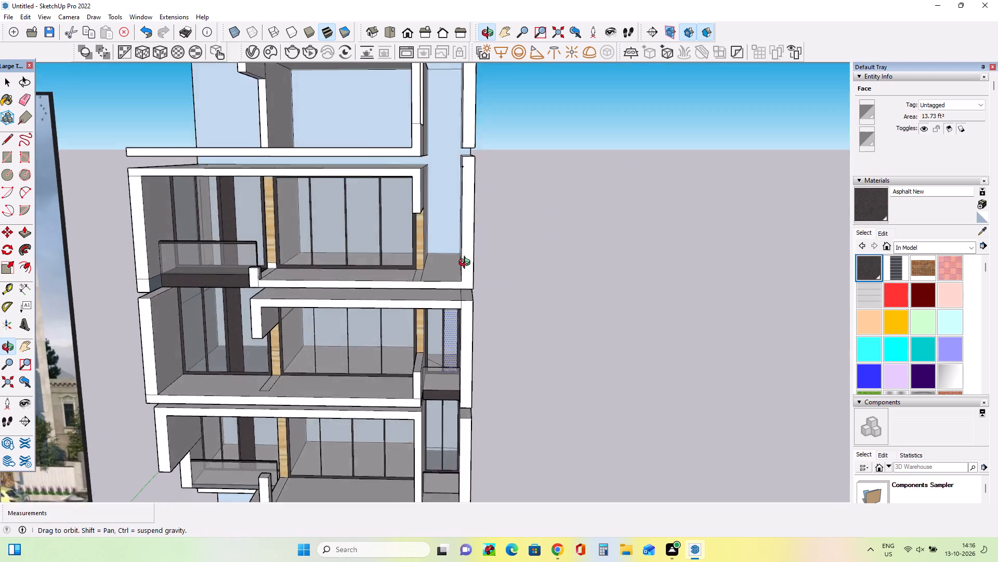
middle_click_drag(467, 264, 476, 207)
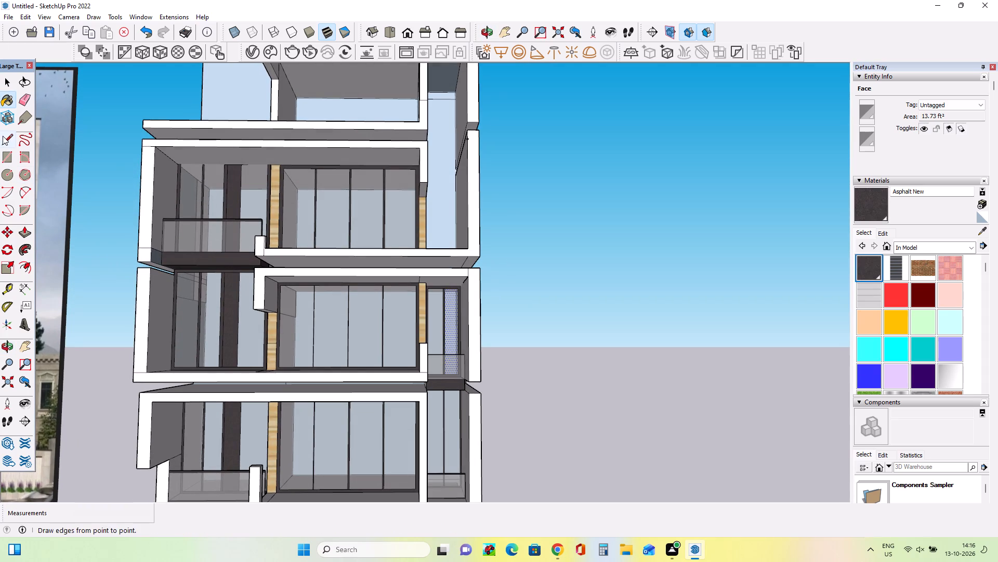
left_click(3, 136)
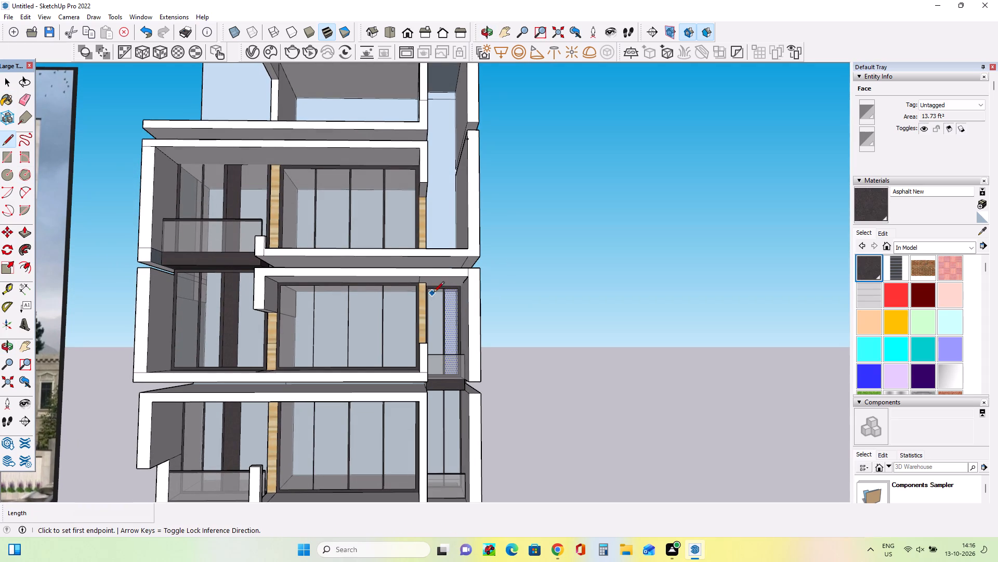
scroll(434, 293, "up", 9)
middle_click_drag(417, 282, 377, 288)
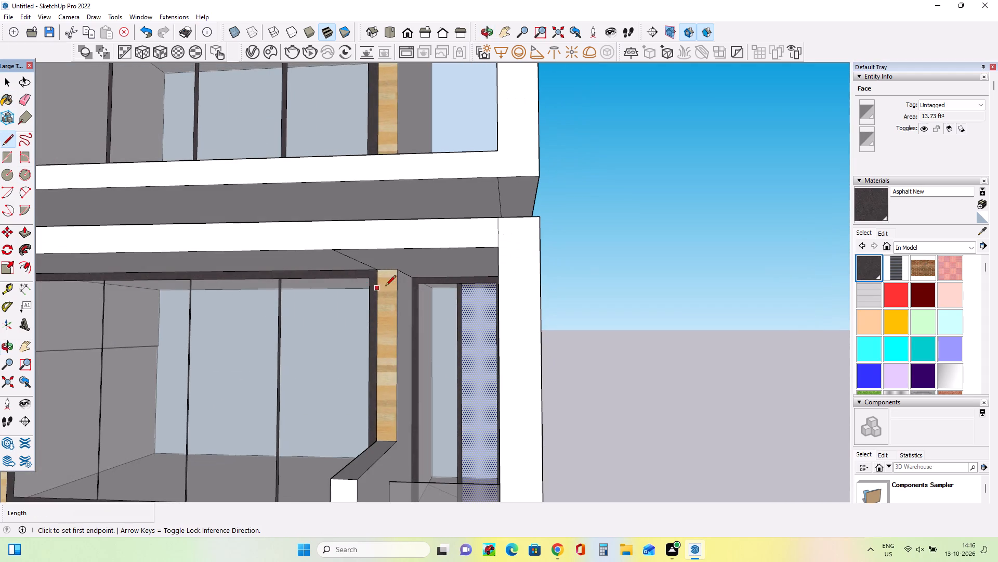
left_click(412, 280)
middle_click_drag(421, 210, 444, 309)
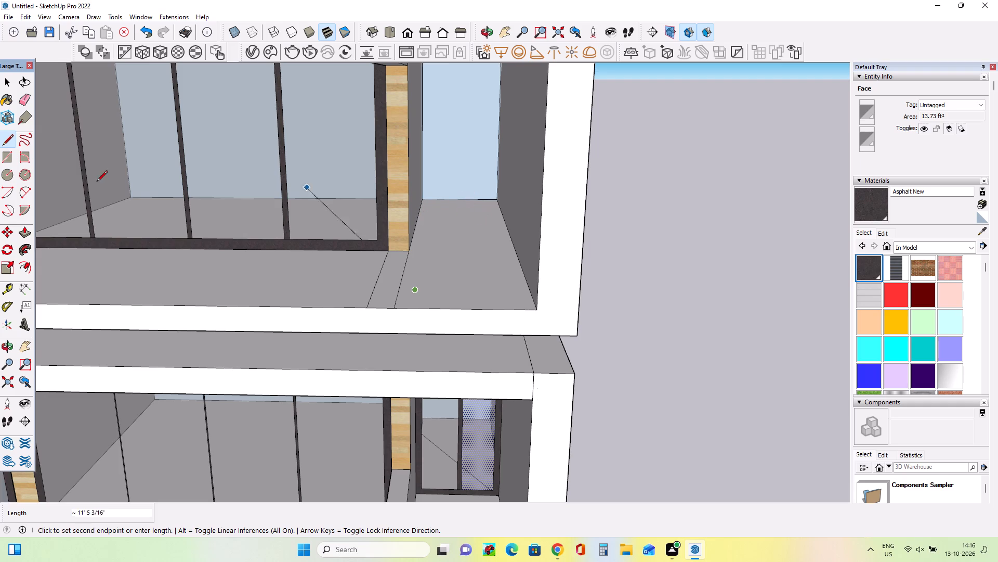
left_click(415, 182)
middle_click_drag(465, 280, 469, 308)
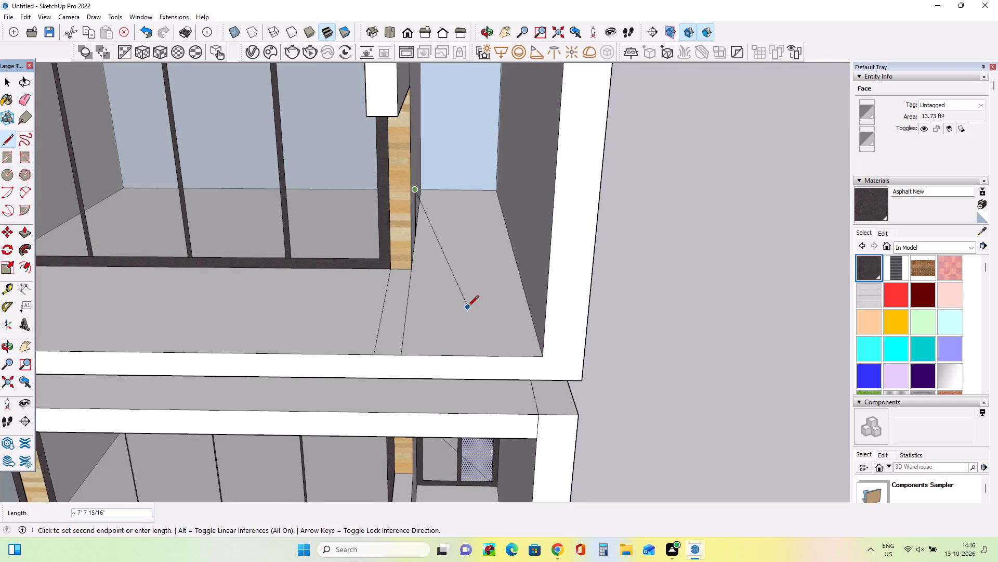
key("space")
Draw a 7' 6 9/16" by 3' 10 1/4" rectangle on the narrow bay's floor, from the new edge's foot to the opposite back corner.
middle_click_drag(500, 286, 453, 286)
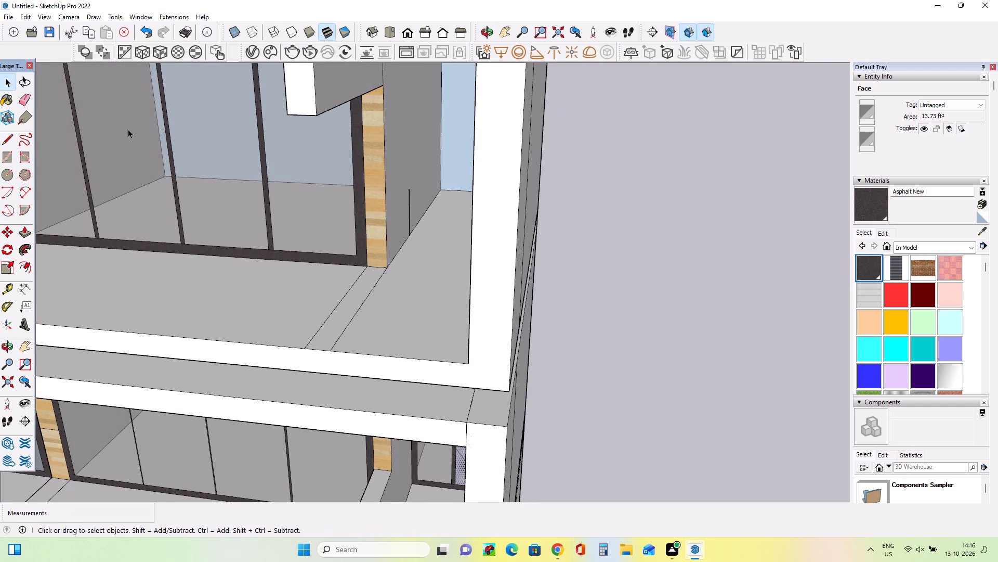
left_click(1, 159)
middle_click(430, 353)
scroll(433, 356, "up", 1)
middle_click_drag(433, 356, 473, 405)
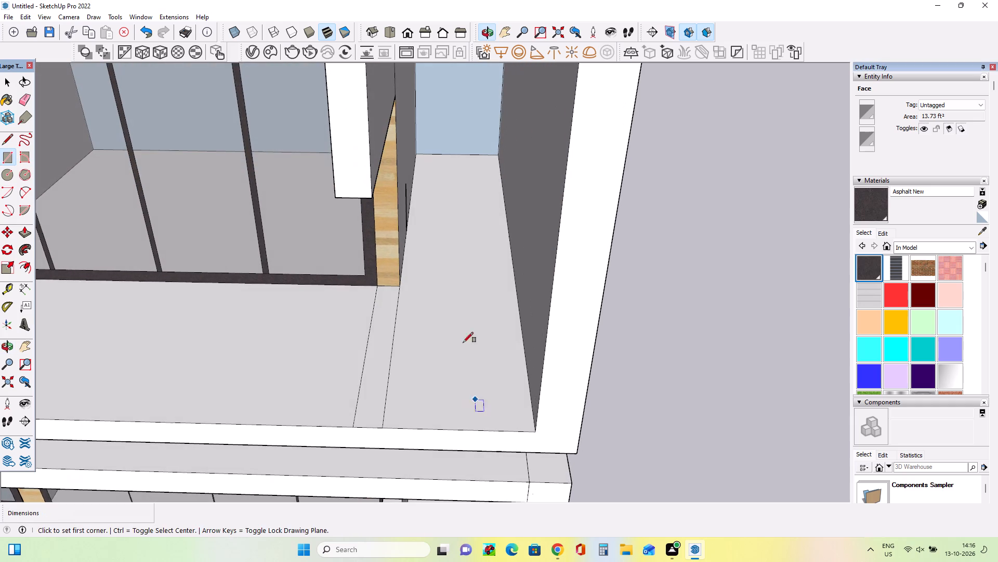
left_click(409, 229)
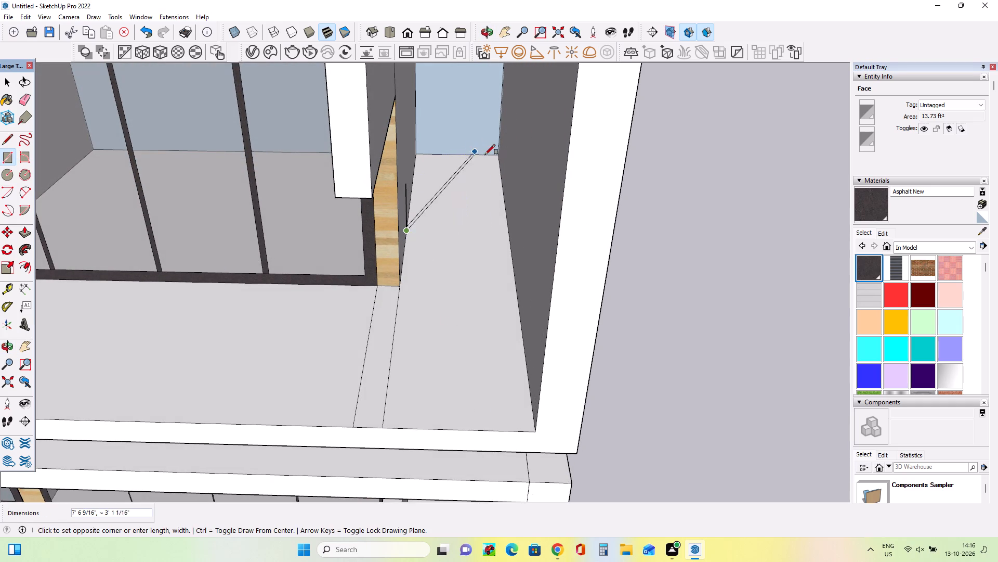
left_click(498, 155)
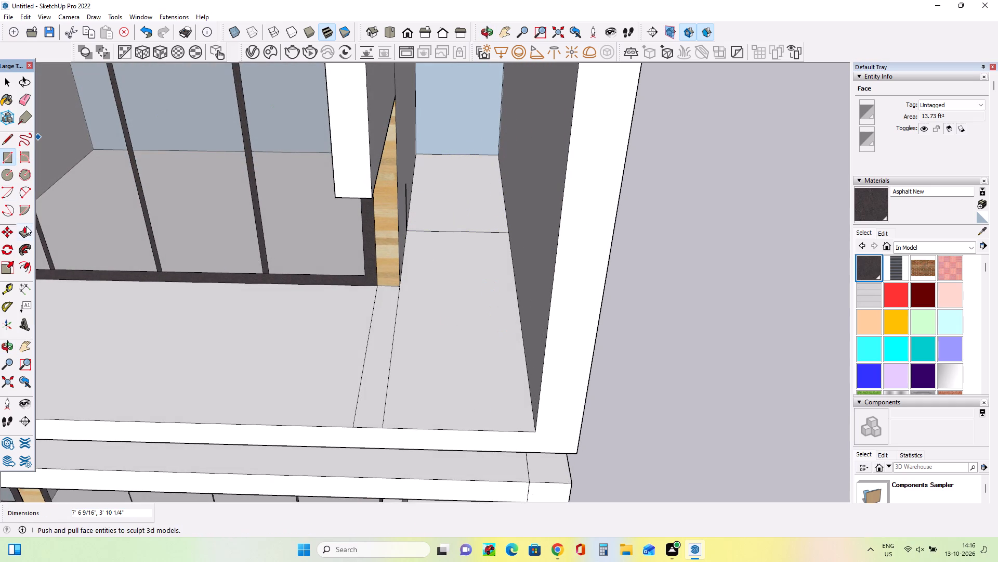
Push/Pull the narrow bay's floor rectangle upward 9' 4 5/8" to form a solid block.
left_click(26, 226)
left_click(472, 215)
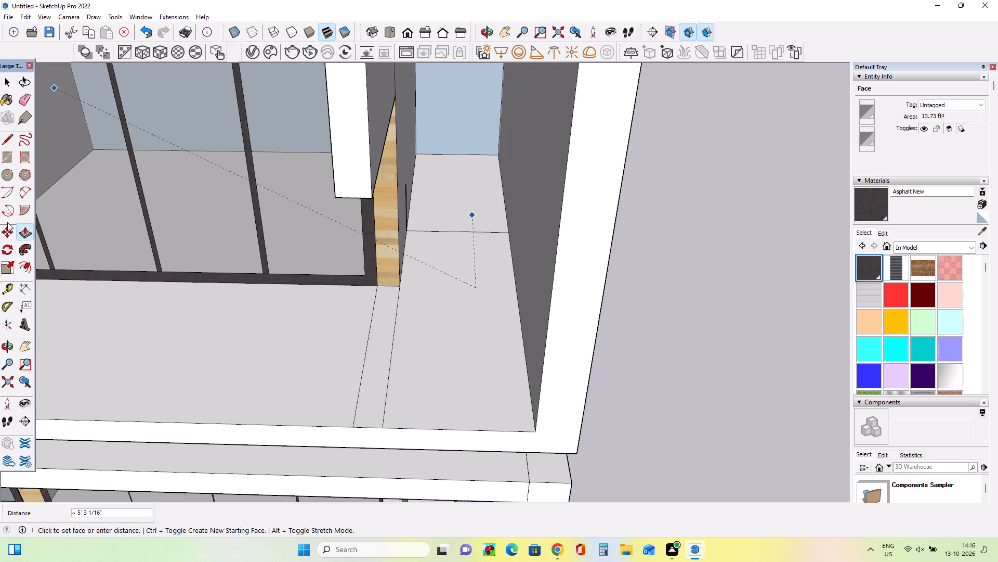
left_click(23, 237)
left_click(478, 220)
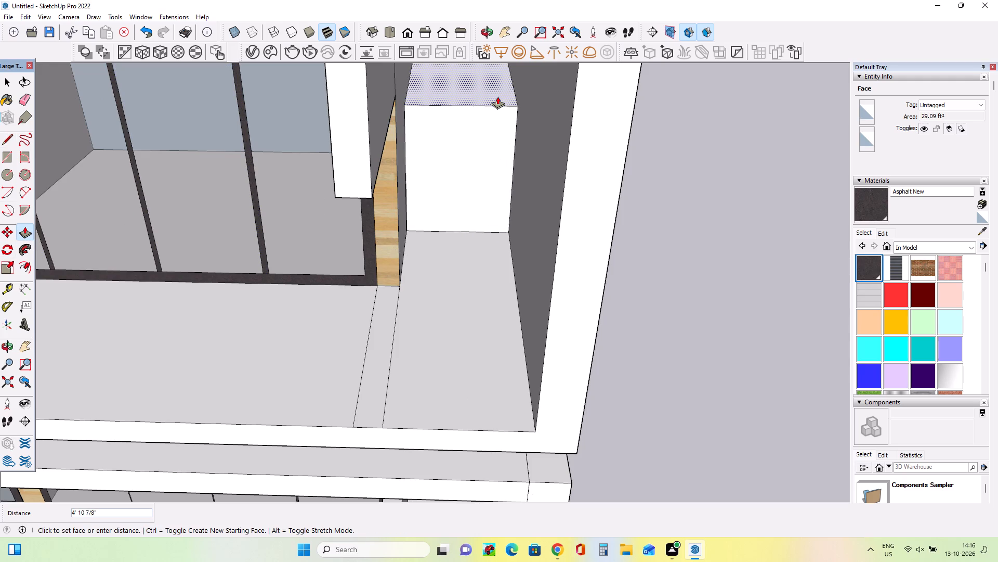
scroll(497, 96, "down", 3)
scroll(497, 95, "down", 18)
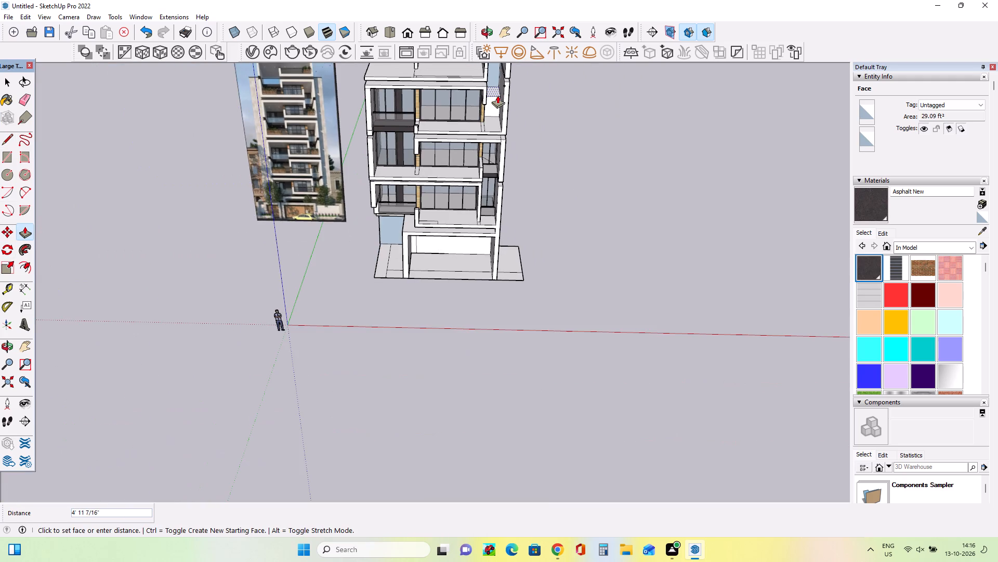
scroll(494, 77, "up", 7)
left_click(494, 76)
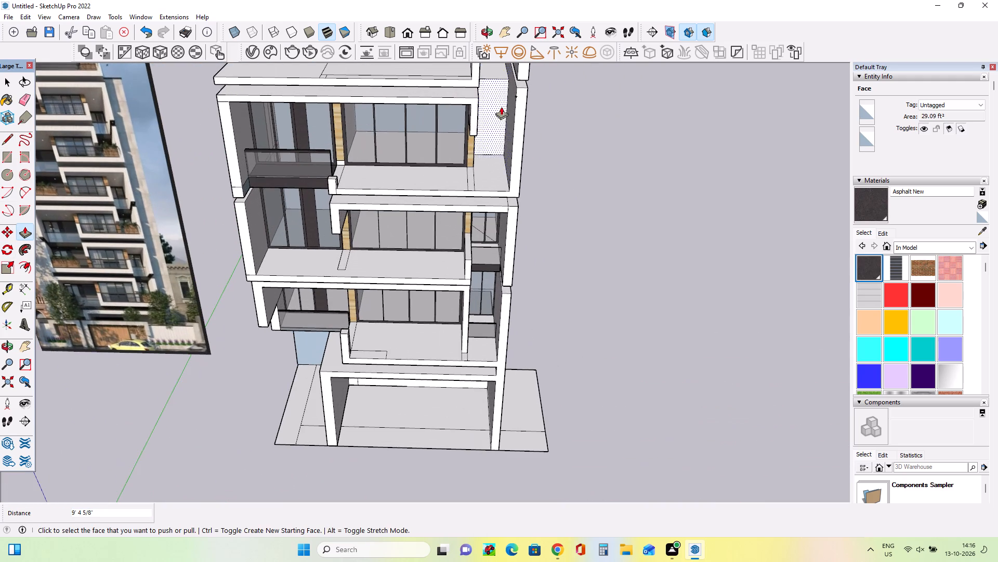
Extend the narrow bay's block upward in three pulls of about 1' 1 1/4", 1' 1 1/8" and 9' 7 3/16" towards the slab above.
middle_click_drag(570, 206, 412, 218)
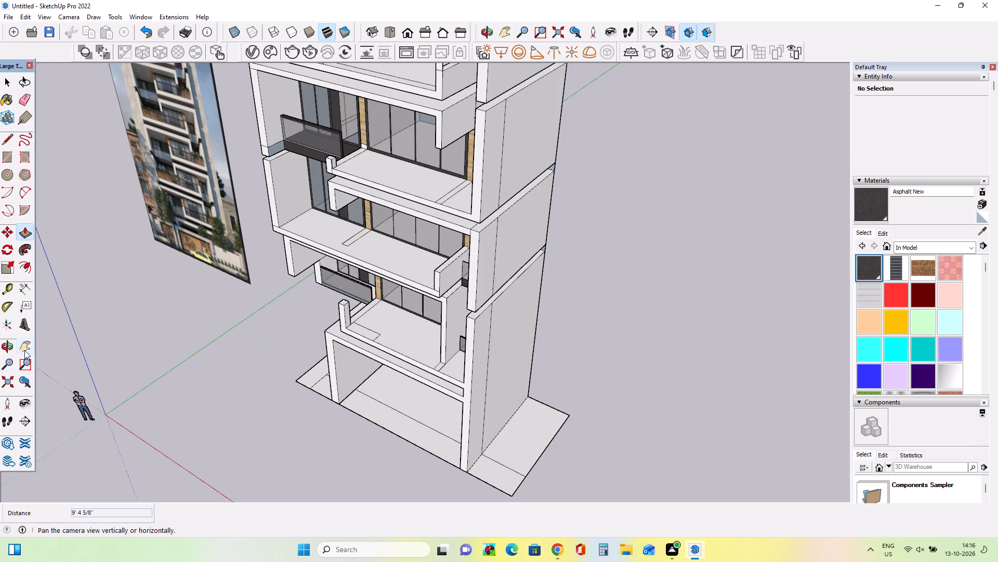
left_click(24, 350)
left_click_drag(163, 163, 152, 350)
middle_click_drag(432, 404, 542, 221)
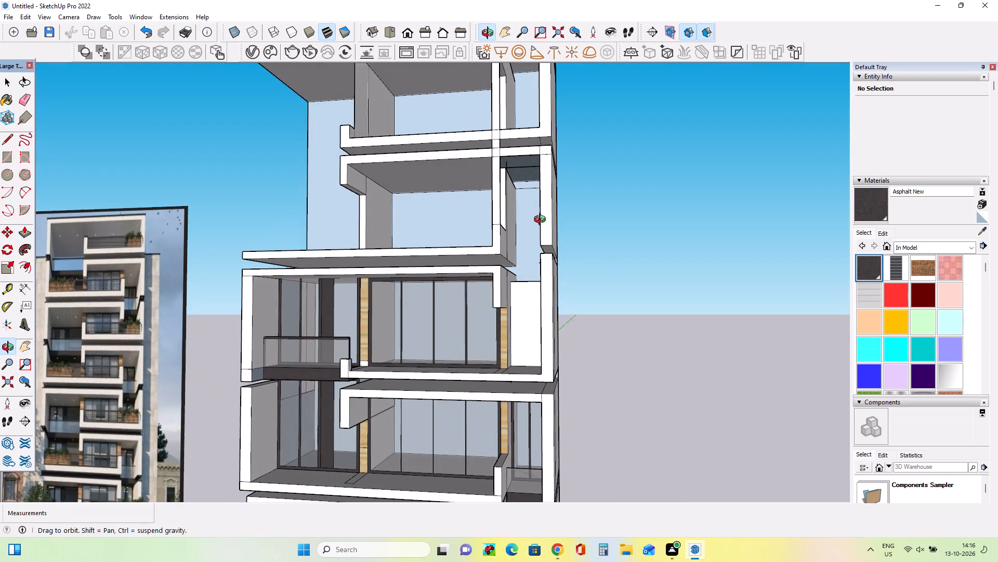
middle_click_drag(542, 221, 542, 220)
scroll(519, 238, "up", 4)
middle_click_drag(529, 327, 542, 394)
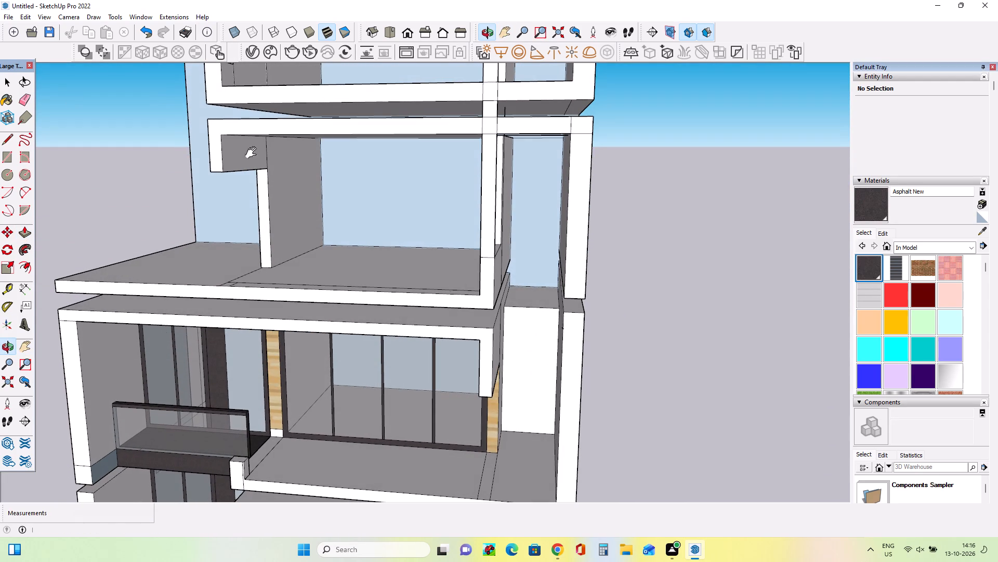
left_click(24, 235)
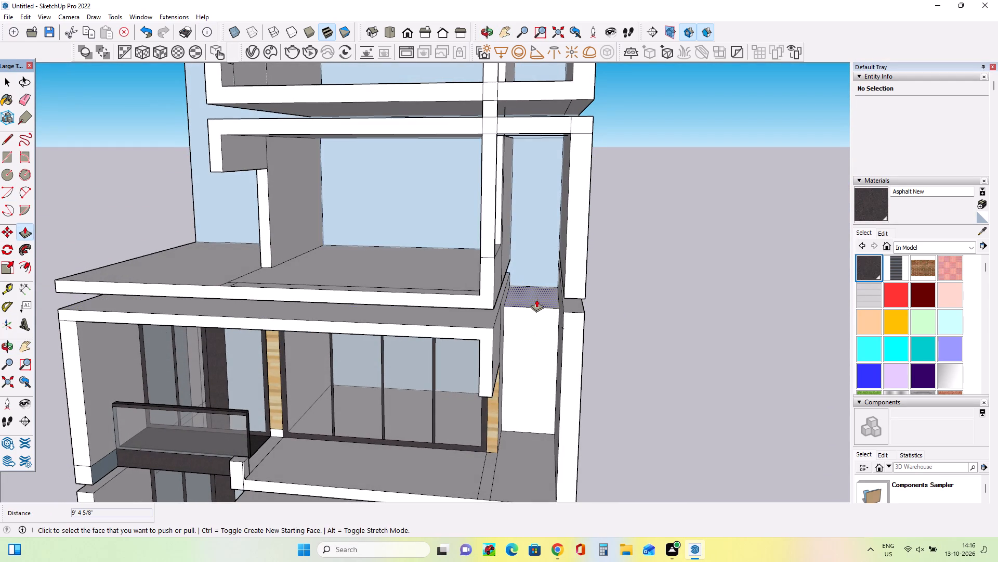
left_click(536, 299)
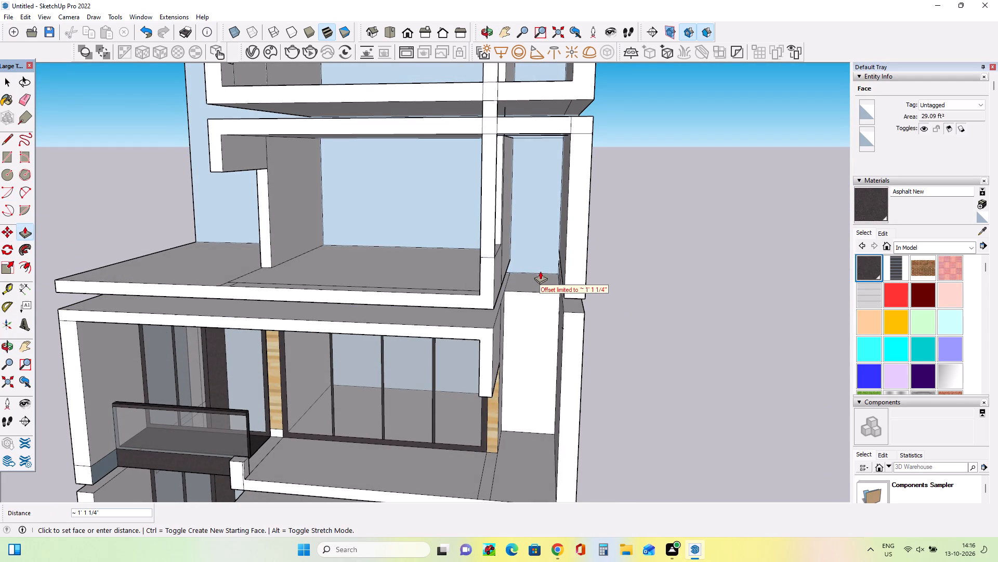
left_click(541, 276)
left_click(530, 283)
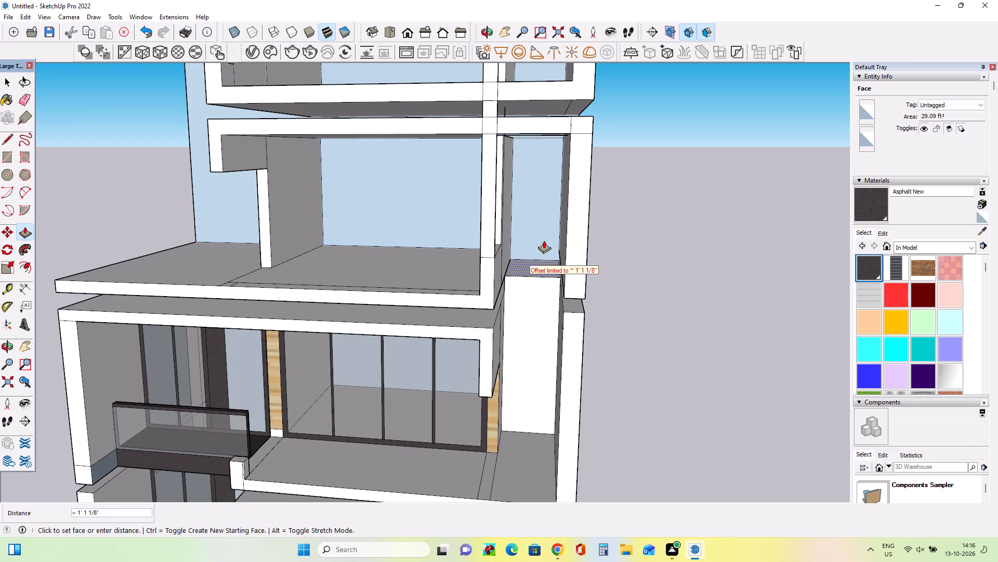
left_click(544, 243)
left_click(543, 265)
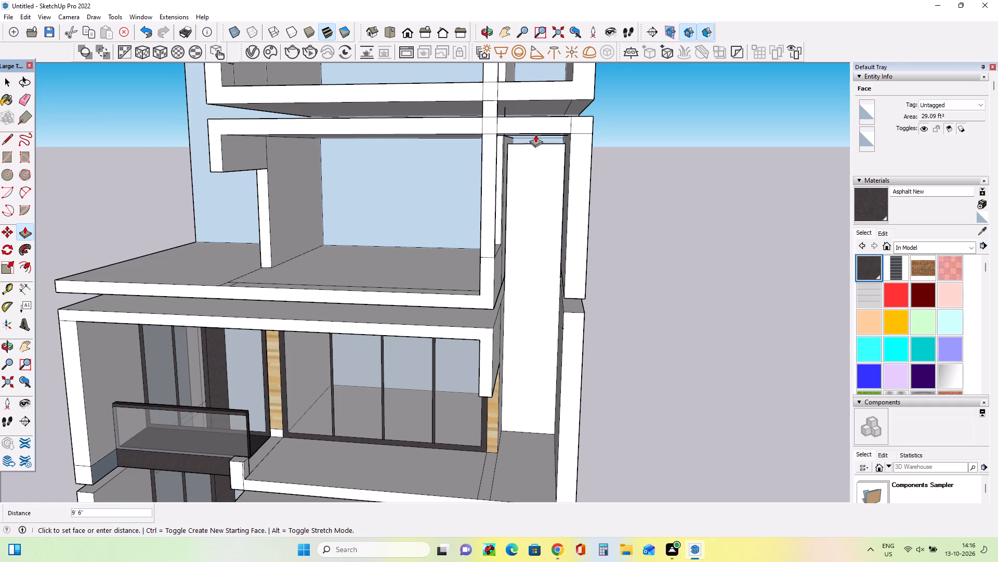
left_click(535, 125)
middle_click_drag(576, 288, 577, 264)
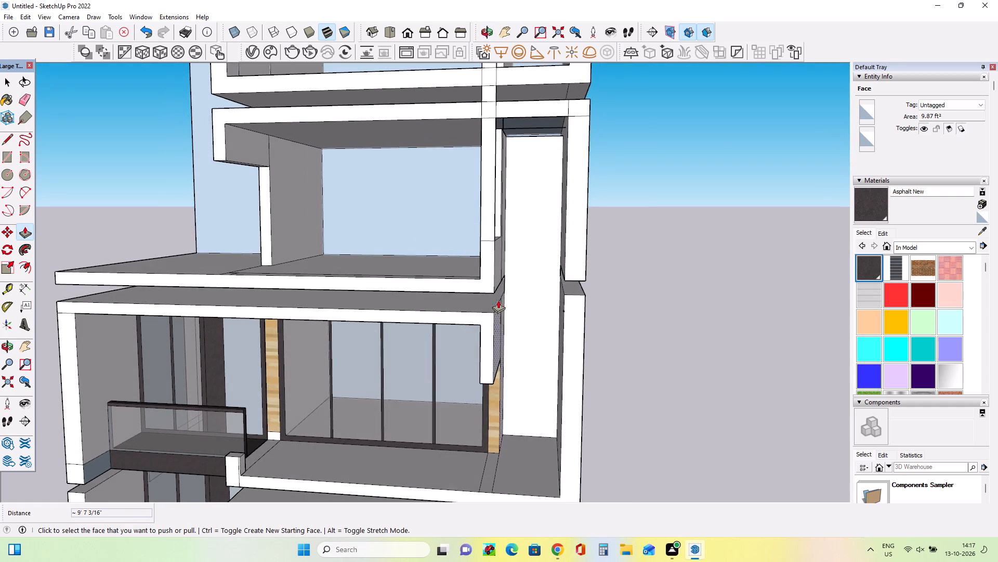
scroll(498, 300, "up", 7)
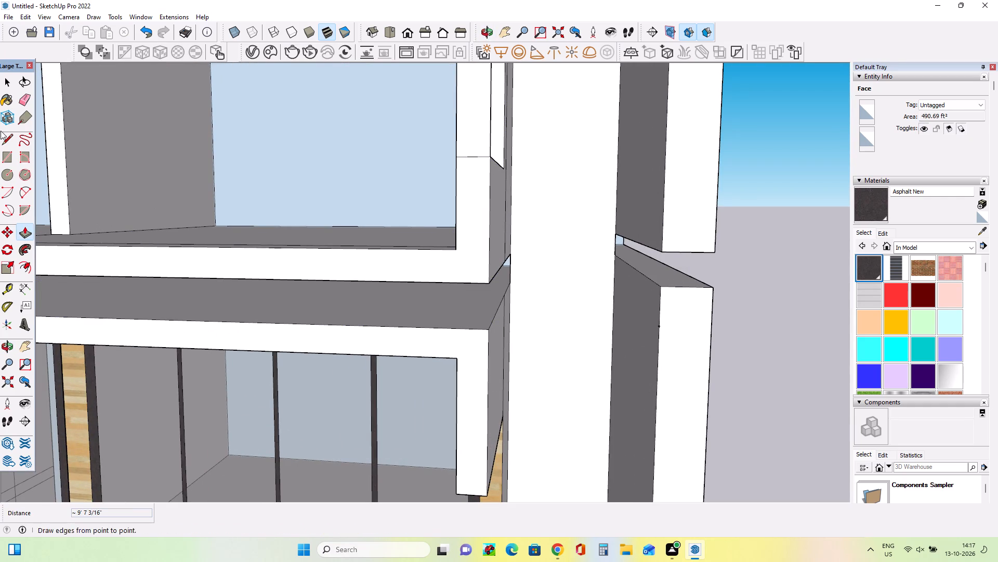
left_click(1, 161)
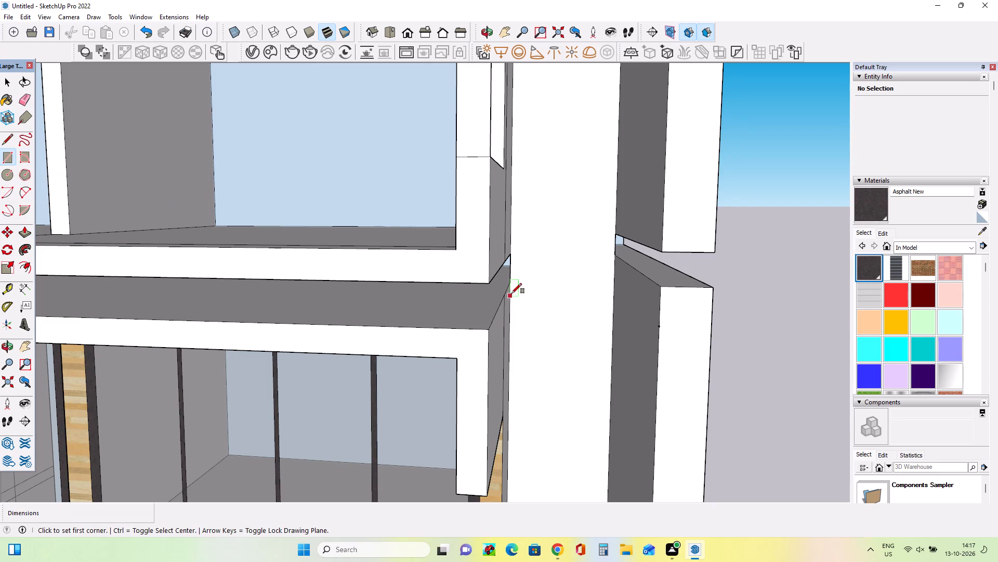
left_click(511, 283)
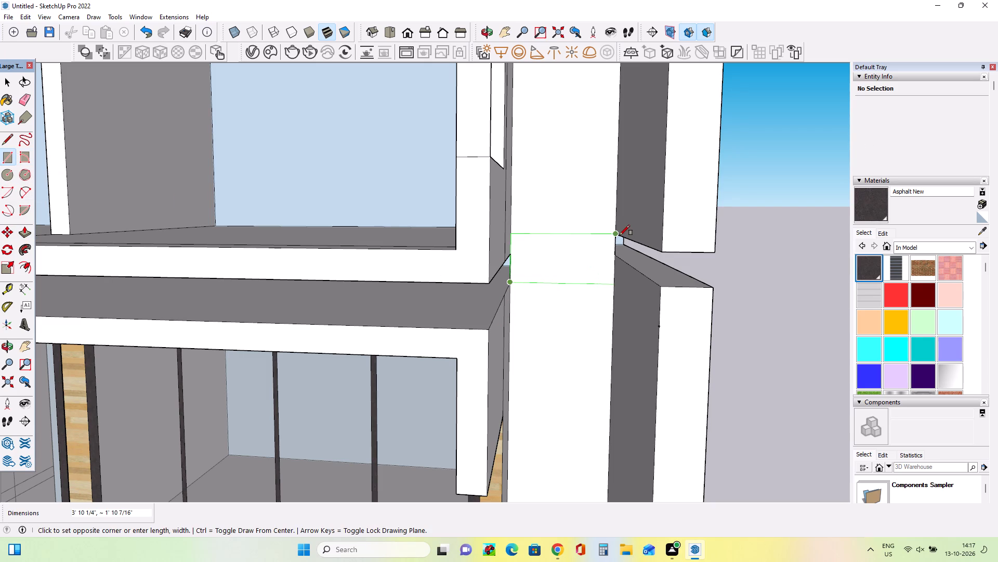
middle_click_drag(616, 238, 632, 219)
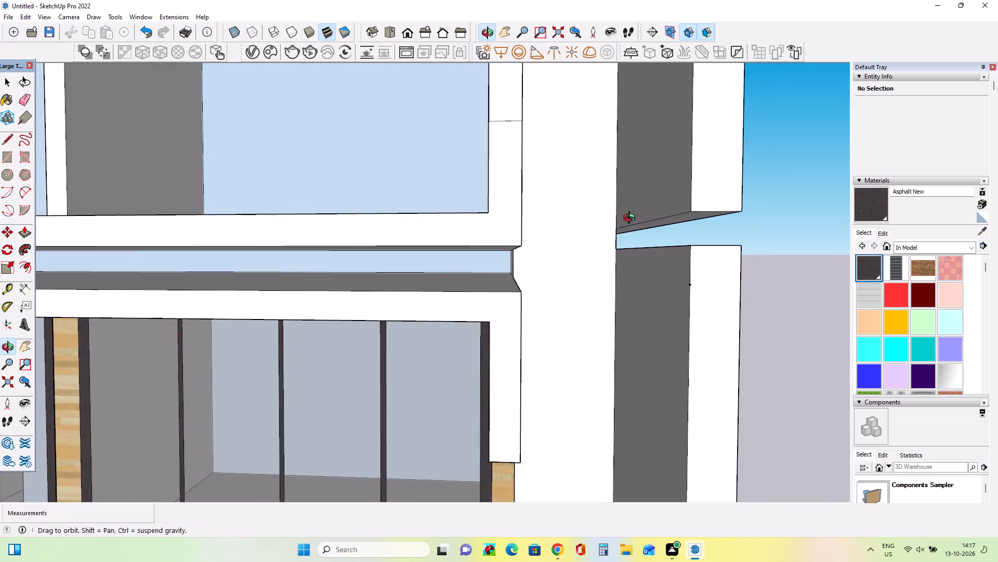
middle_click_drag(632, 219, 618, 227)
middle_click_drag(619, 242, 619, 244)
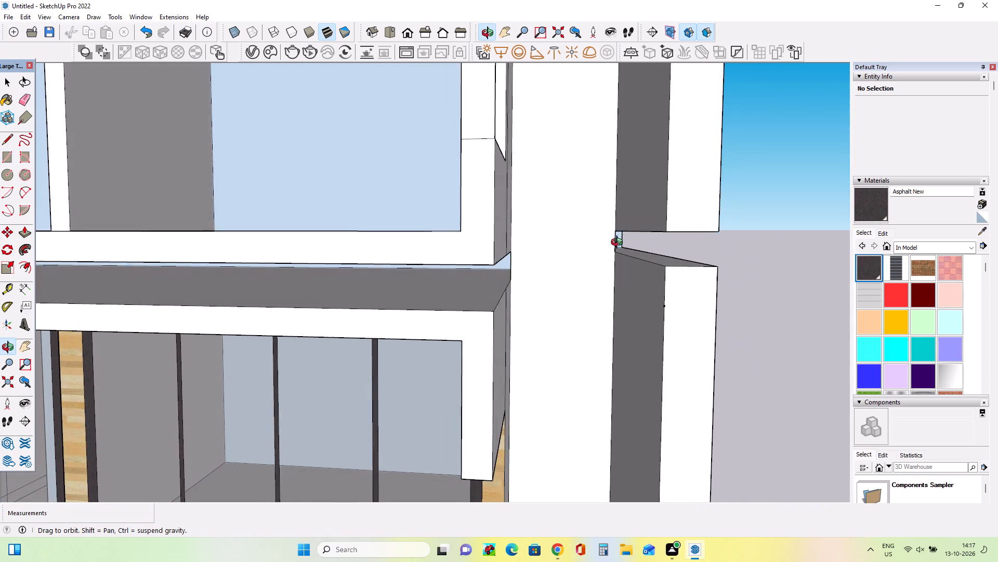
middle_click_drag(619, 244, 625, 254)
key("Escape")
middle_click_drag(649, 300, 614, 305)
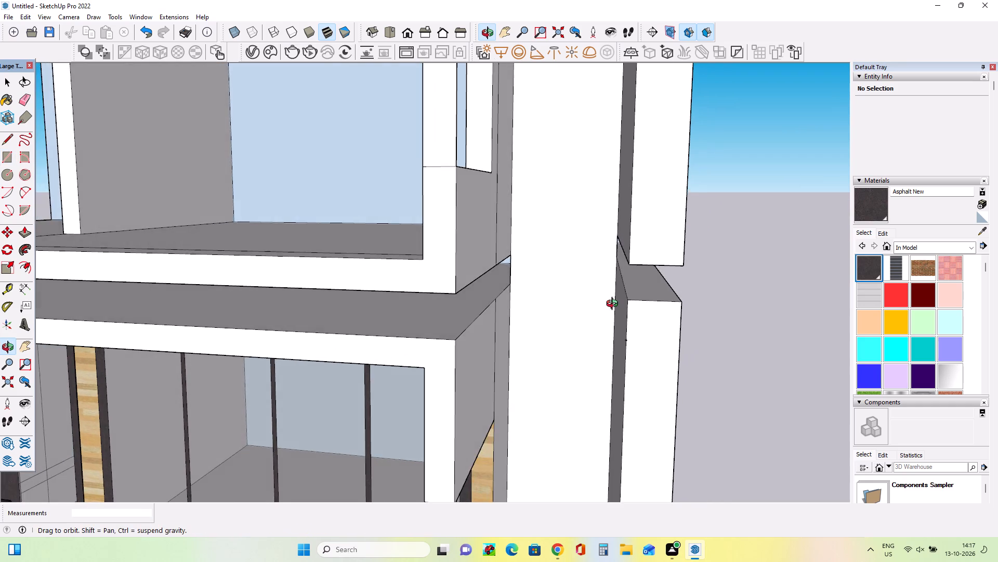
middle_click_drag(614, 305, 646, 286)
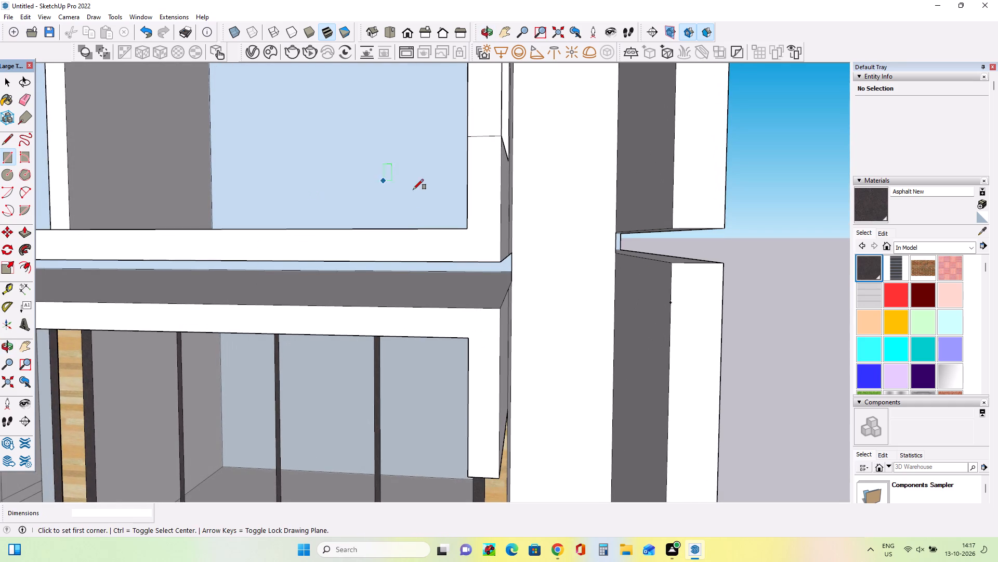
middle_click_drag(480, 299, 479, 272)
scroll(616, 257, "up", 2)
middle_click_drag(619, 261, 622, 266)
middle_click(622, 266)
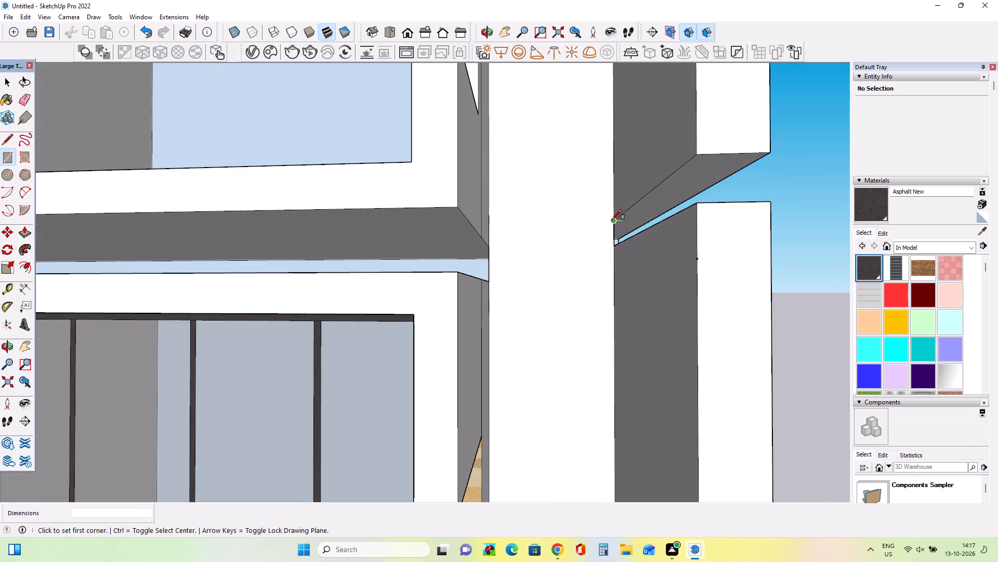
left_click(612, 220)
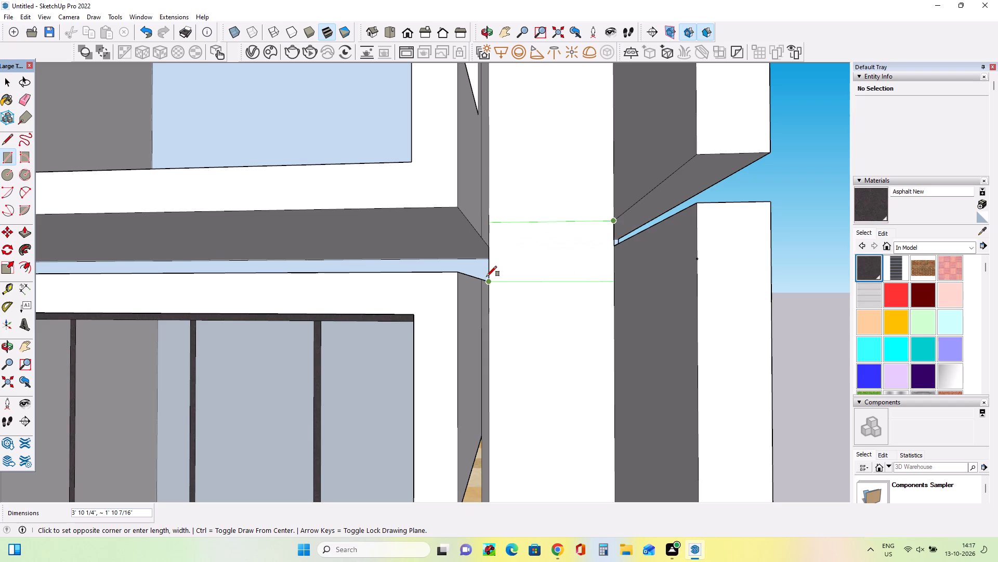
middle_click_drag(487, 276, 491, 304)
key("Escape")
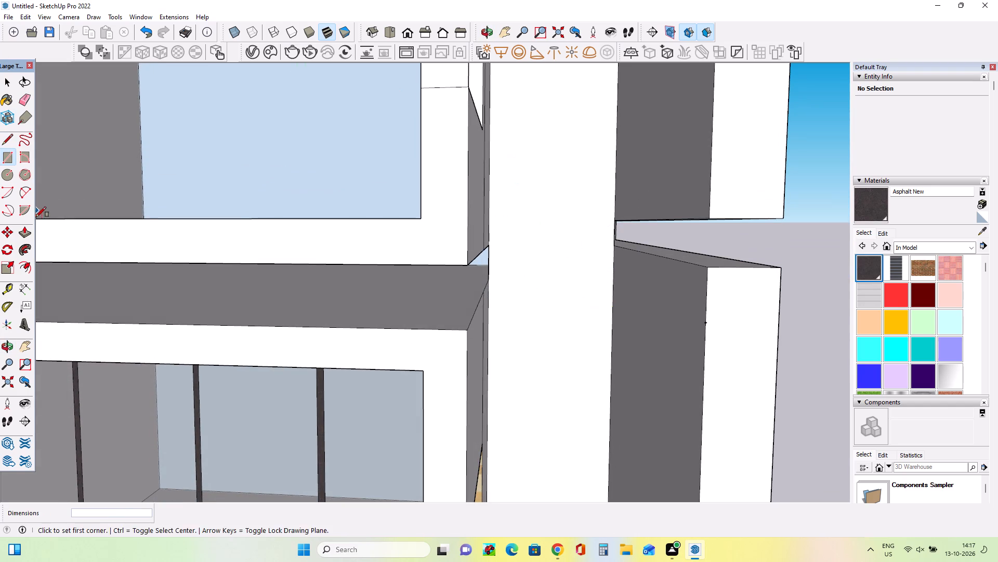
Push/Pull the top of the lower storey's outer side wall down about 1' 1 1/8" to the level of the adjoining slab's top.
left_click(25, 234)
left_click(686, 249)
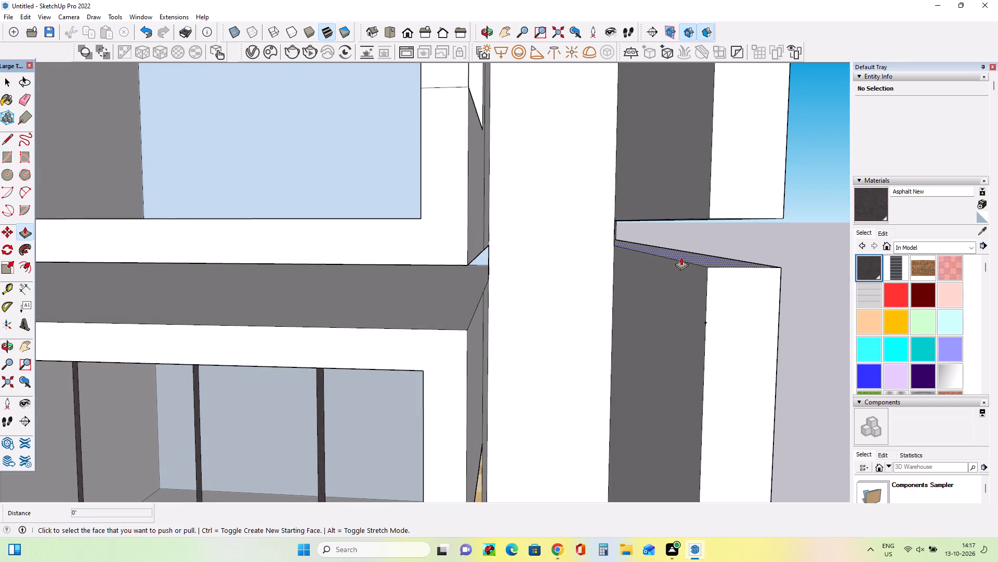
left_click(680, 246)
left_click(682, 253)
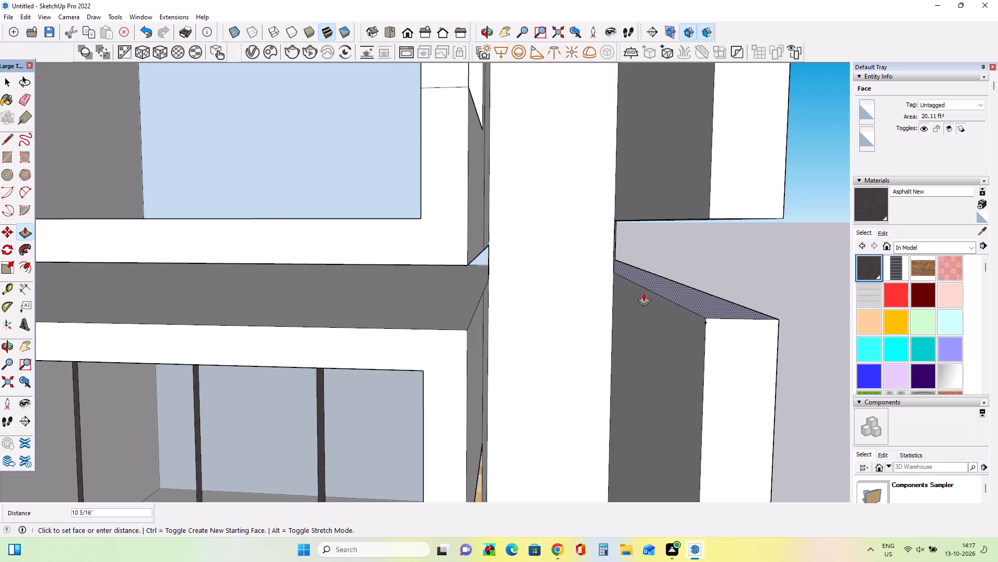
left_click(448, 310)
Push/Pull the underside of the upper storey's outer side wall down about 9 5/16" to the level of the upper slab's underside.
middle_click_drag(737, 255, 679, 243)
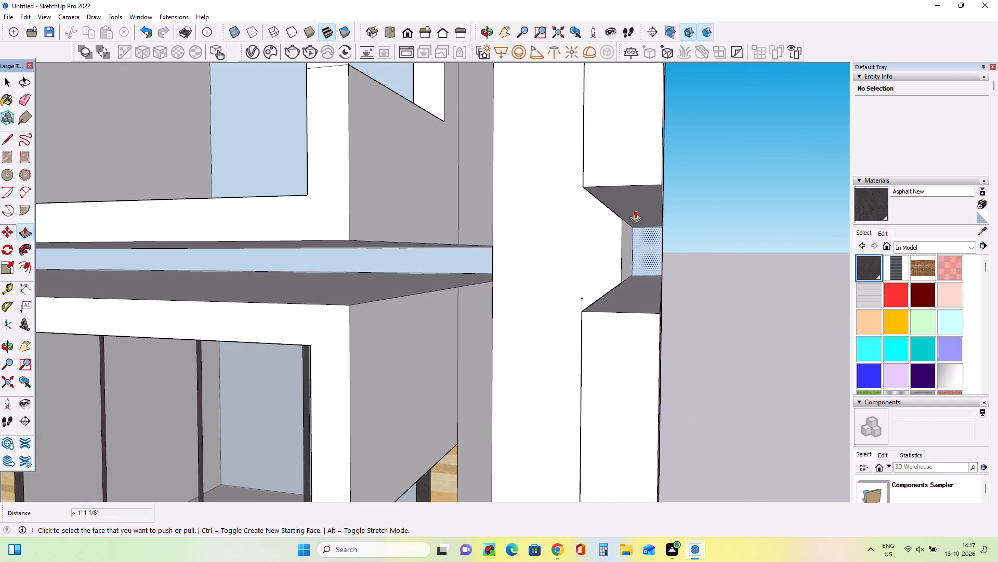
left_click(632, 205)
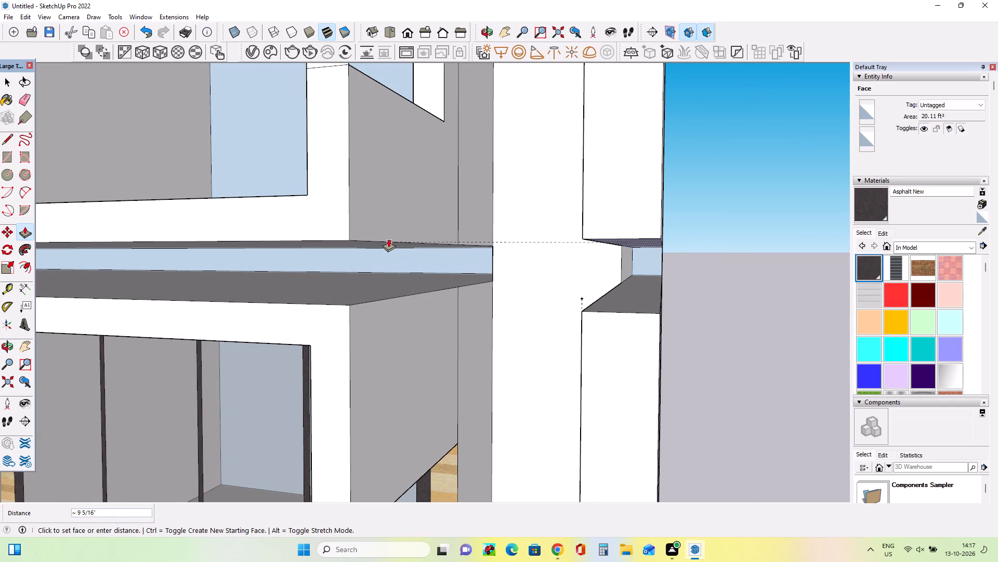
left_click(388, 239)
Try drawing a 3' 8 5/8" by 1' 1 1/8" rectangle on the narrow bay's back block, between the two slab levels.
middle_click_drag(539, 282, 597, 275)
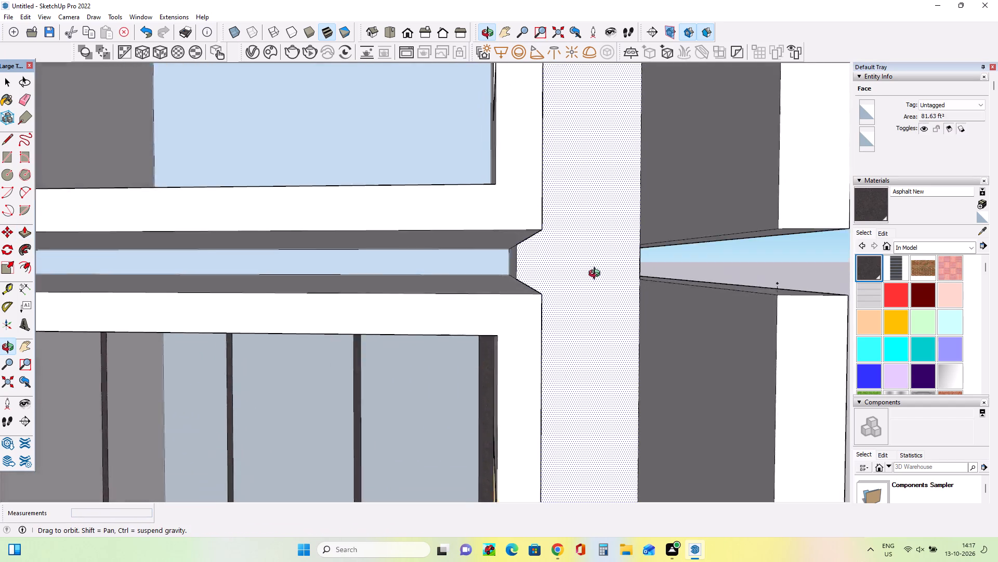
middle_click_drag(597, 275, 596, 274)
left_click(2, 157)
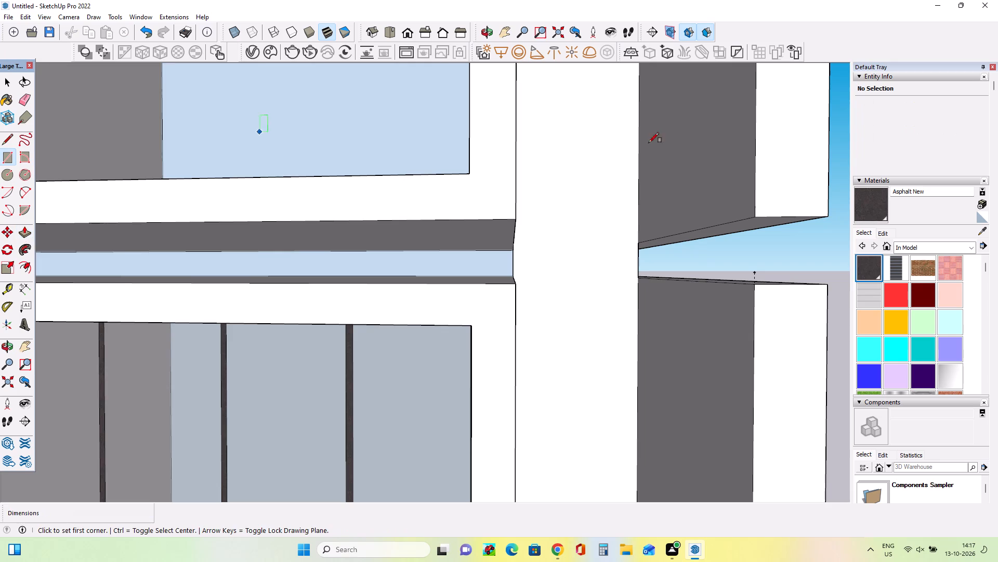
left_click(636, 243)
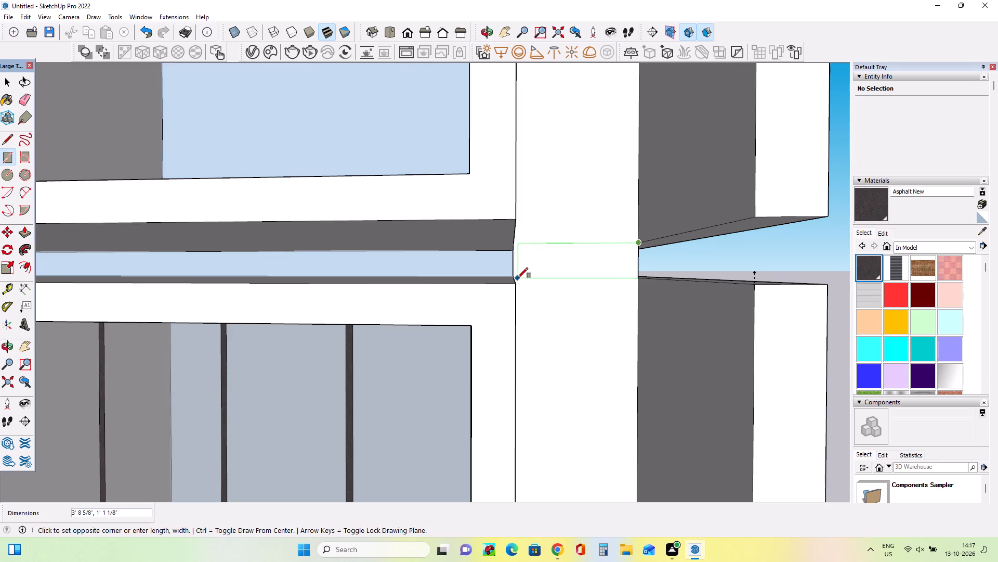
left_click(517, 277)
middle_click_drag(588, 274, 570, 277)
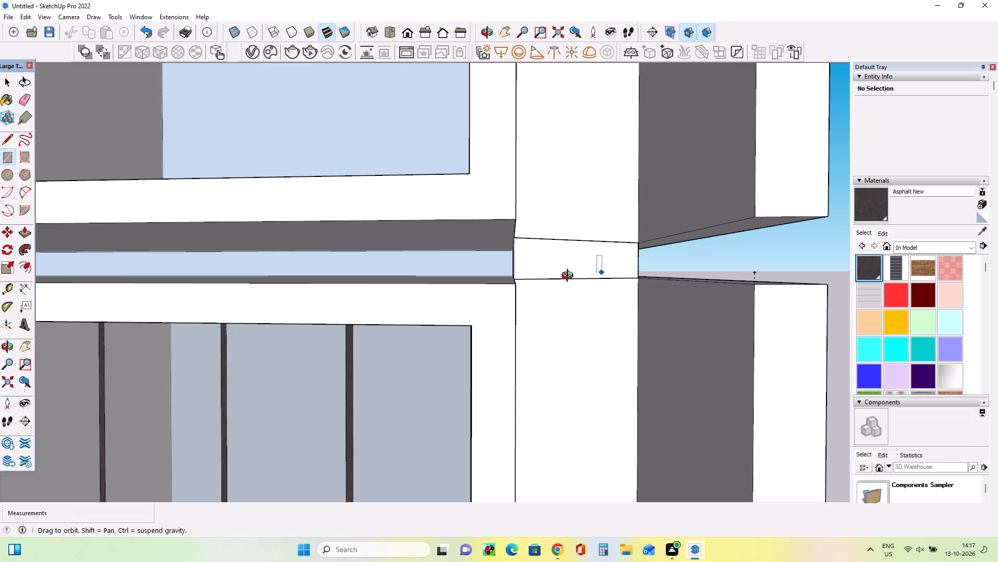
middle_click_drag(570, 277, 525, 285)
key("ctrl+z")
Draw a rectangle across the full width of the narrow bay's back block, spanning the gap between the two storeys' slabs.
middle_click_drag(529, 285, 584, 286, "ctrl")
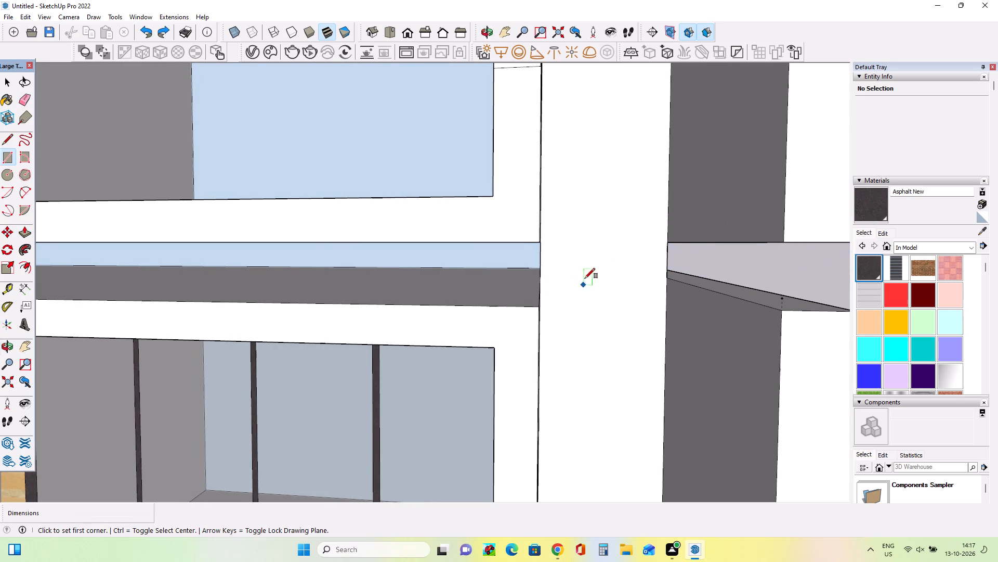
left_click(669, 243)
middle_click_drag(535, 283, 477, 295)
left_click(544, 277)
middle_click_drag(608, 304, 638, 299)
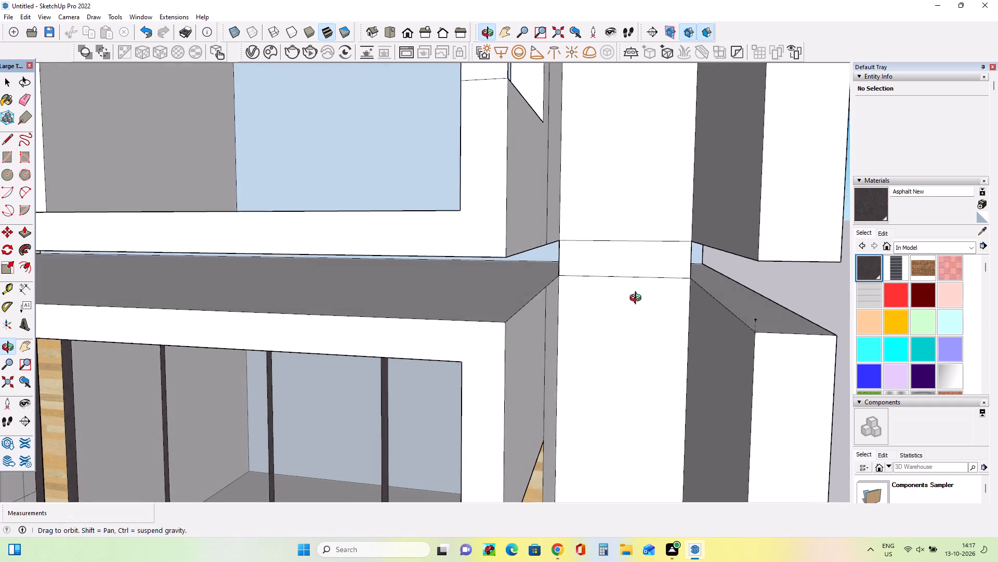
middle_click_drag(638, 299, 638, 298)
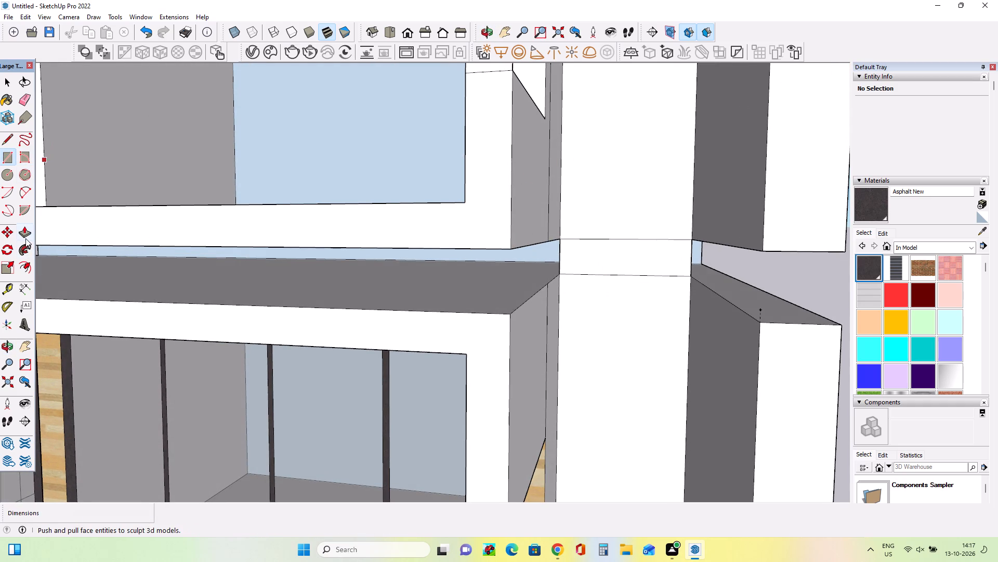
Push/Pull the rectangle between the storeys forward 5' 4 7/16" to form a horizontal band above the narrow bay.
left_click(25, 238)
left_click(608, 261)
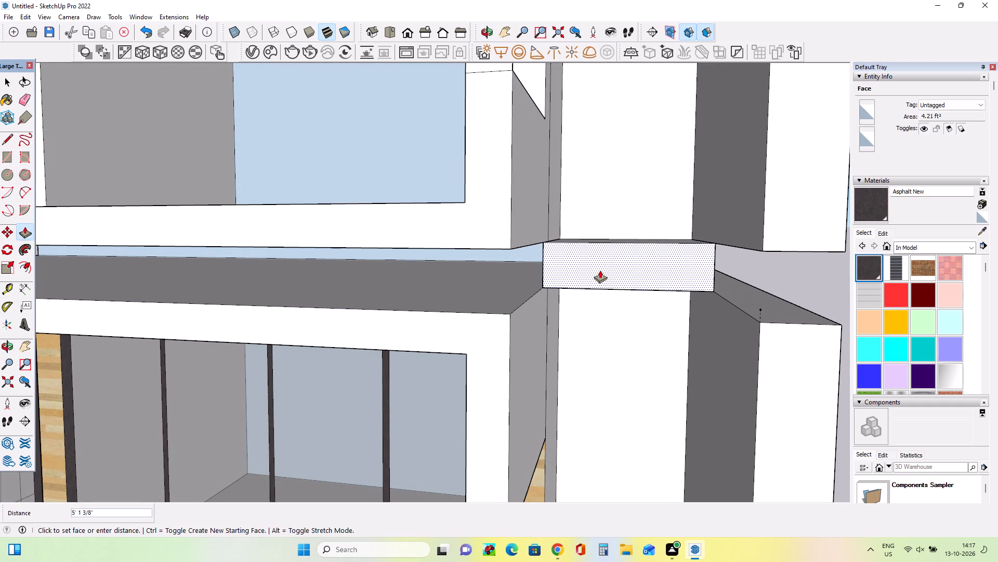
left_click(600, 270)
Examine the narrow bay and its new horizontal band from the front and from the building's outer side.
middle_click_drag(633, 291, 662, 268)
scroll(656, 265, "down", 1)
scroll(597, 237, "down", 8)
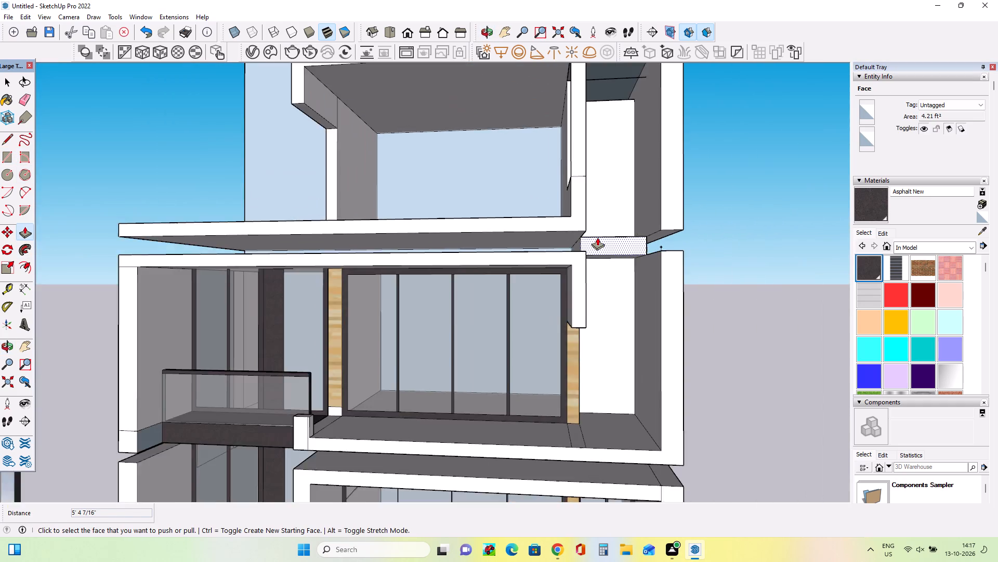
scroll(597, 237, "down", 5)
middle_click_drag(674, 319, 668, 345)
scroll(576, 374, "up", 4)
scroll(652, 368, "up", 1)
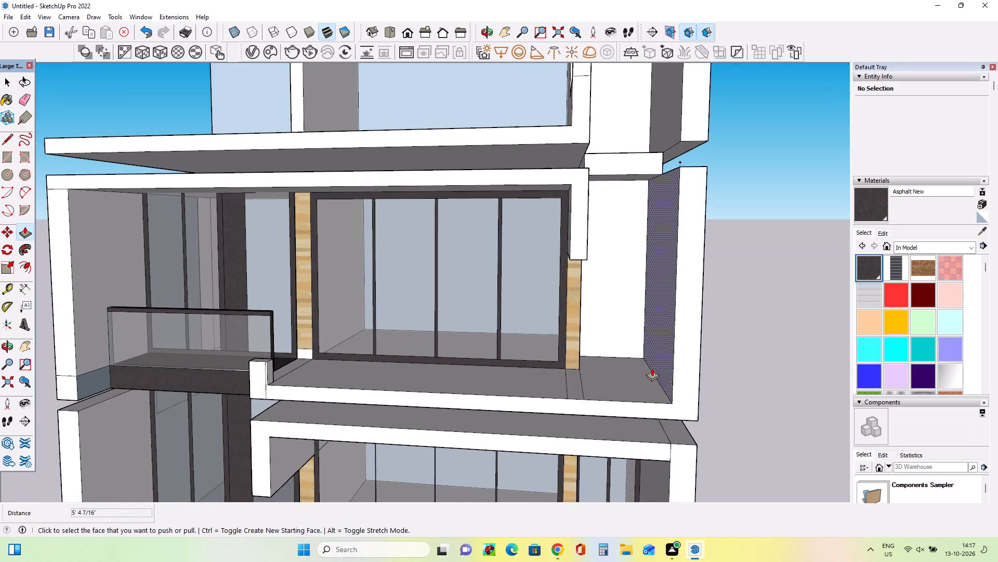
middle_click_drag(645, 366, 621, 381)
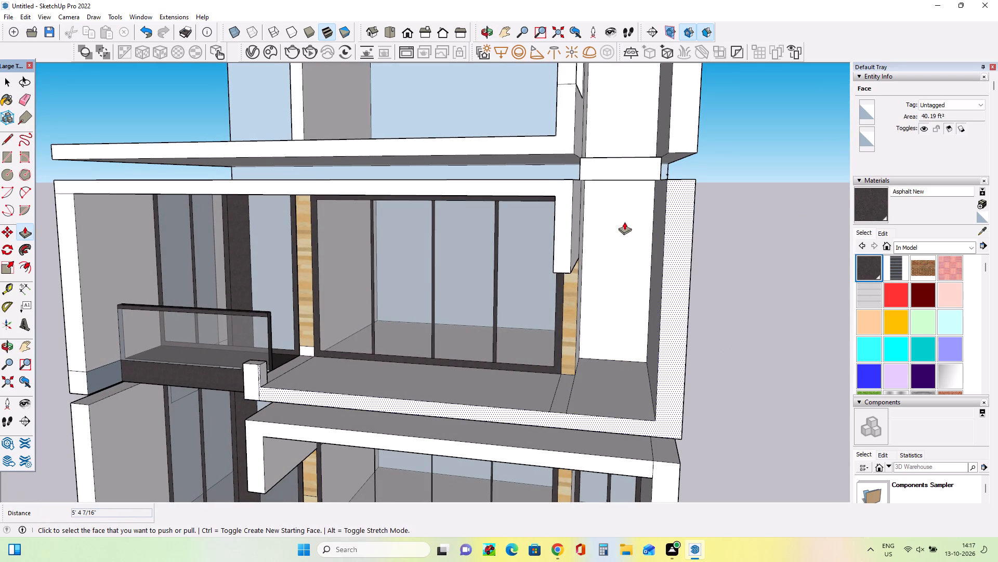
middle_click_drag(624, 222, 594, 246)
middle_click_drag(578, 232, 567, 221)
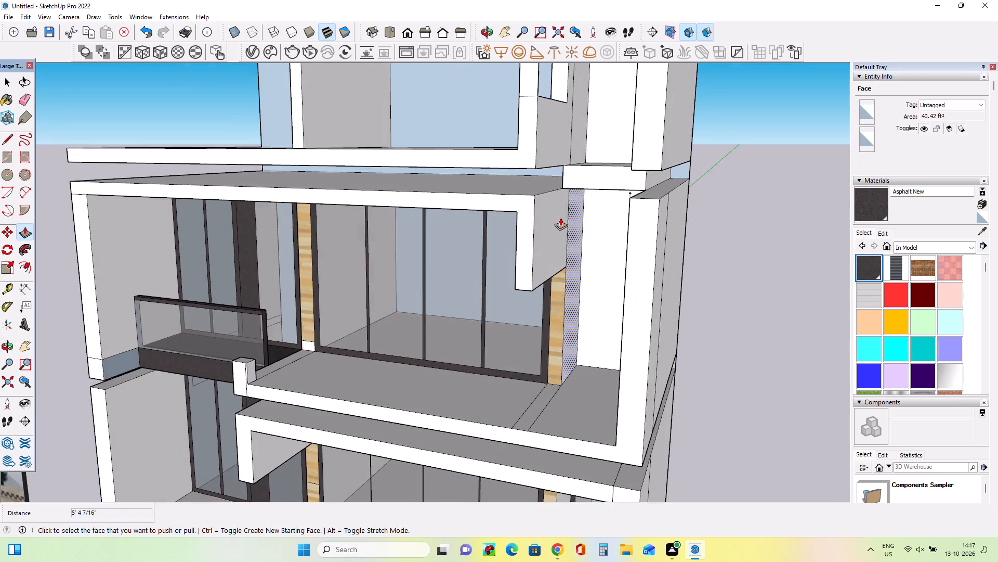
middle_click(560, 218)
middle_click_drag(646, 256, 245, 217)
middle_click_drag(650, 285, 549, 279)
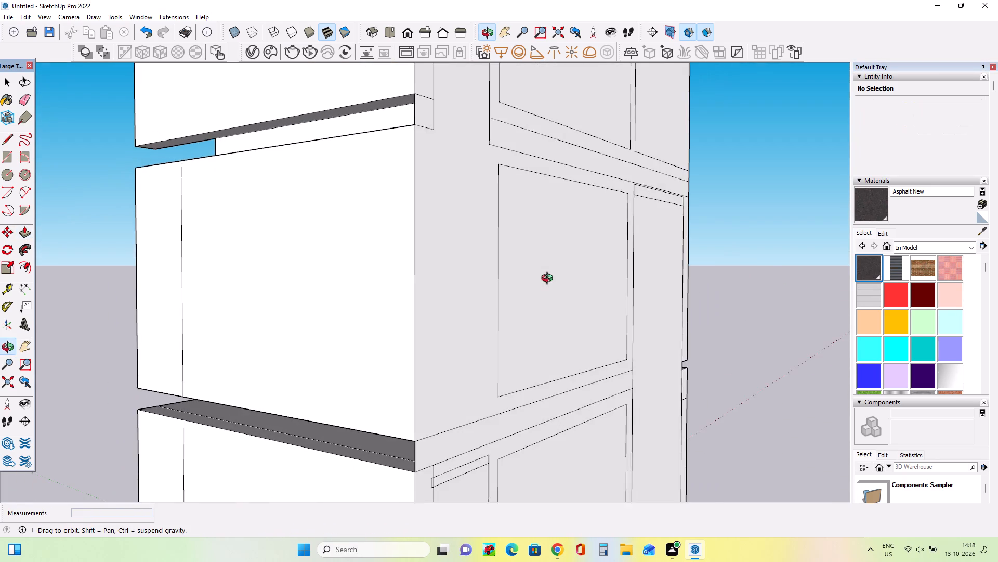
middle_click_drag(549, 279, 989, 333)
middle_click_drag(552, 324, 673, 316)
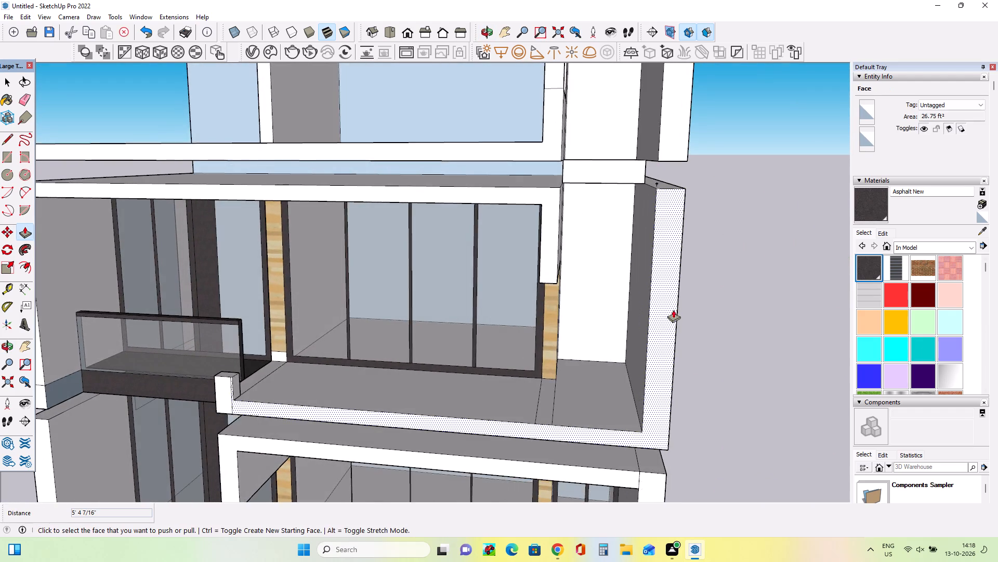
scroll(672, 308, "down", 2)
middle_click_drag(672, 310, 673, 324)
middle_click(628, 347)
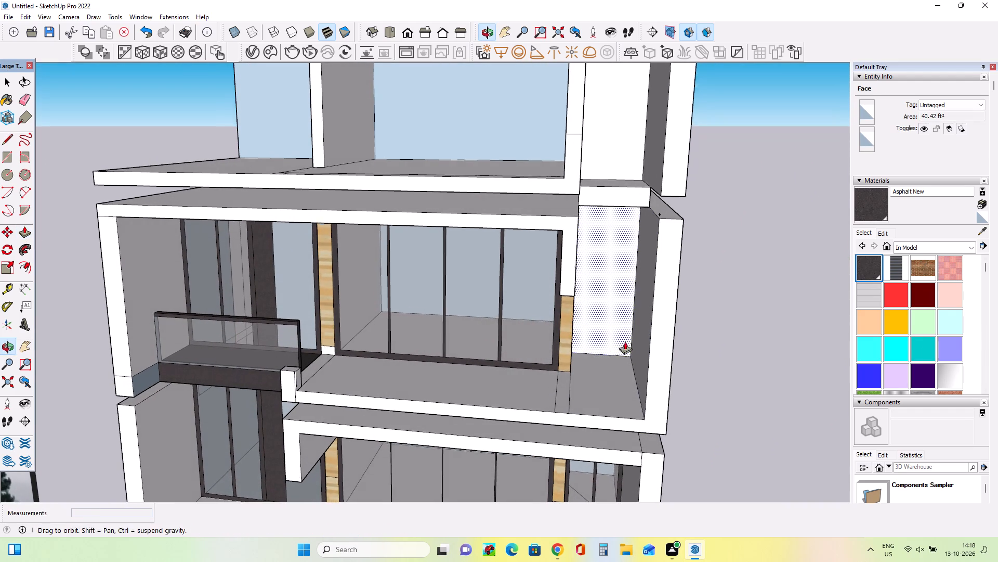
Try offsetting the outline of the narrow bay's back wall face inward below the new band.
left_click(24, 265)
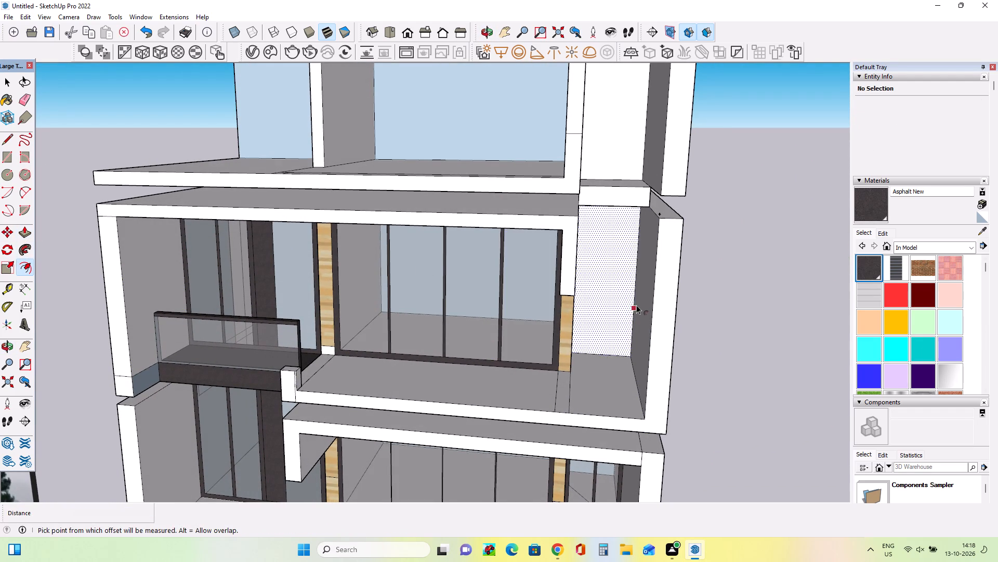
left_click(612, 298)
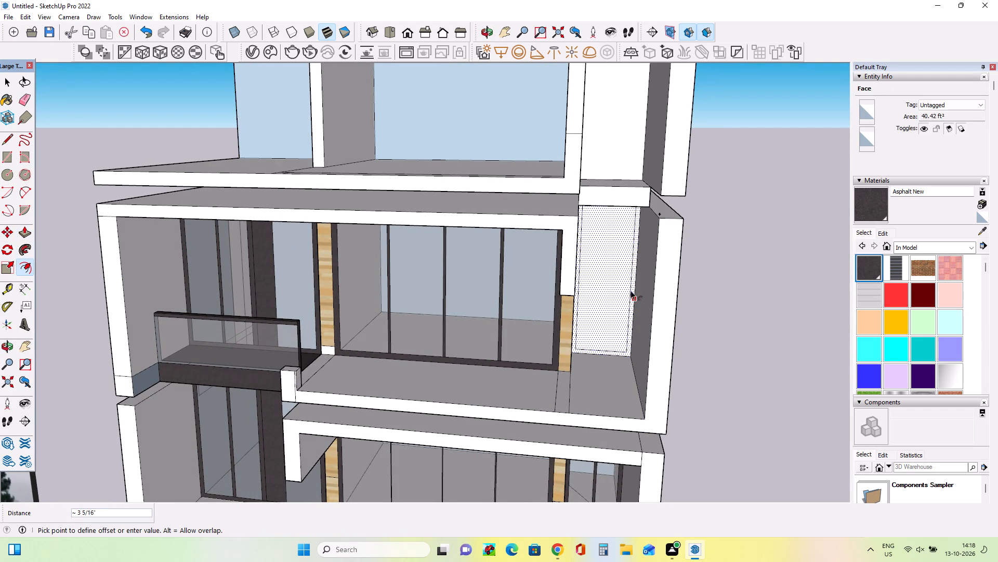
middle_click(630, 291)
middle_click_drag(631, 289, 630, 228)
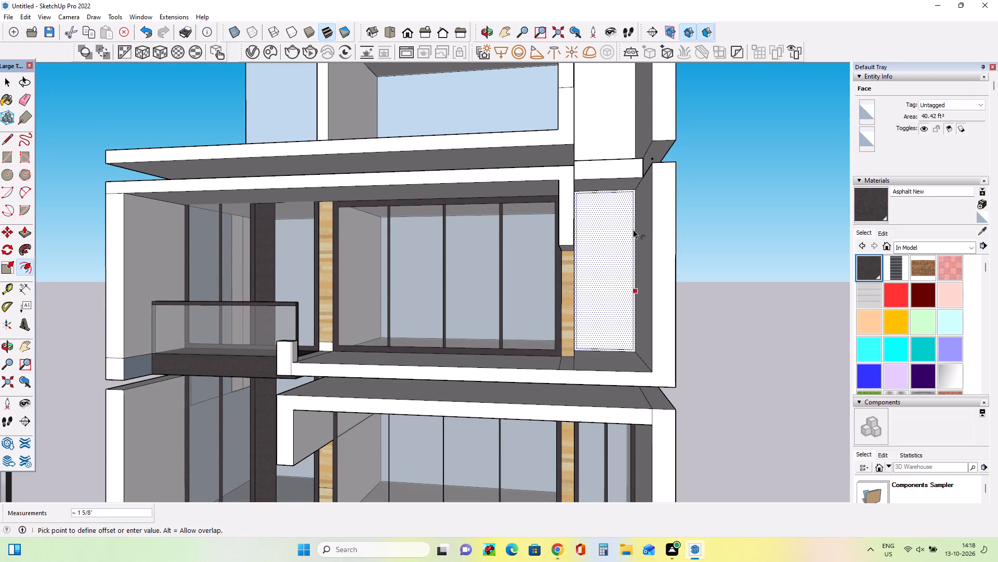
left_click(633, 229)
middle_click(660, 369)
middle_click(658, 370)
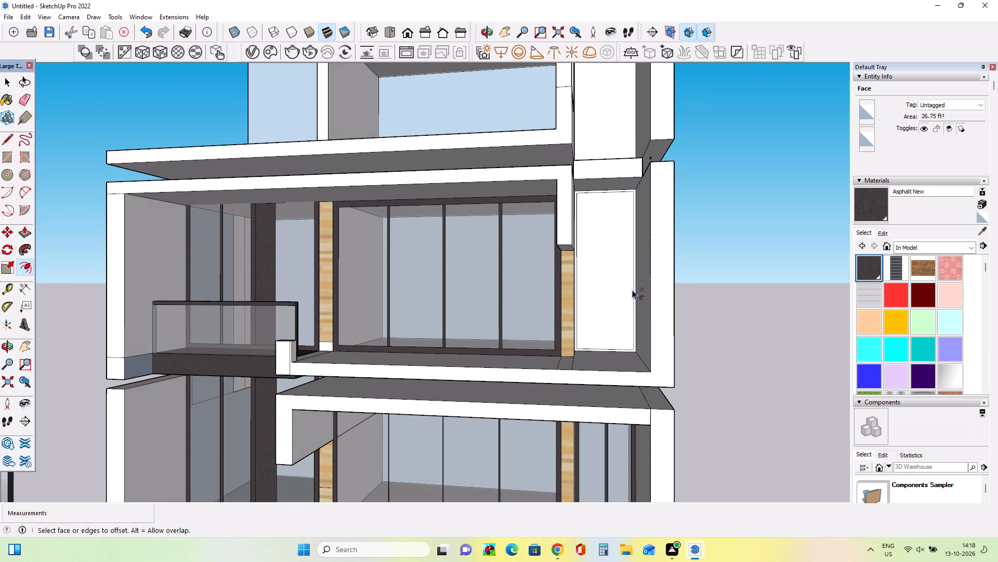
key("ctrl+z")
Offset the outline of the narrow bay's back wall face inward by about 3" to form the window frame.
left_click(611, 273)
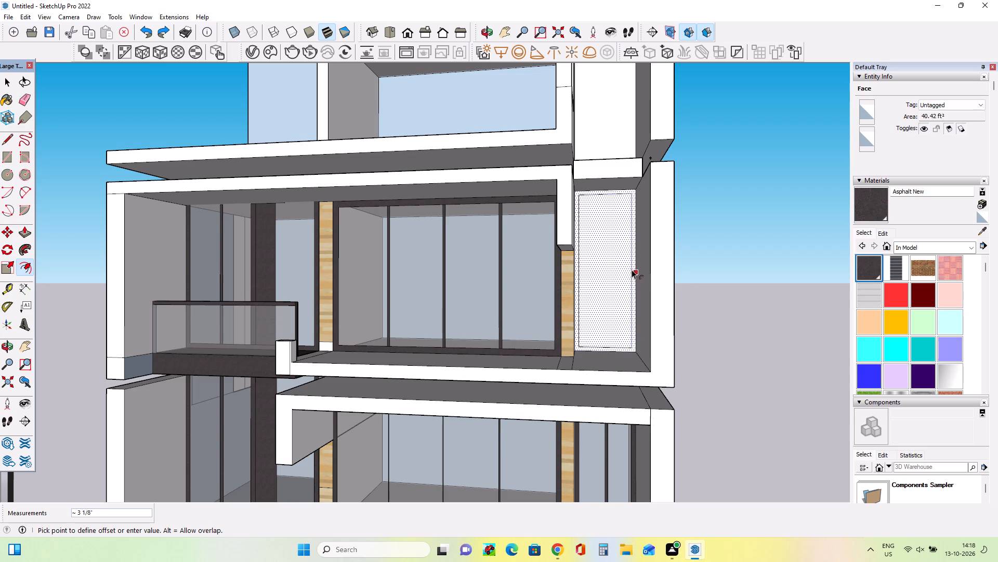
left_click(632, 270)
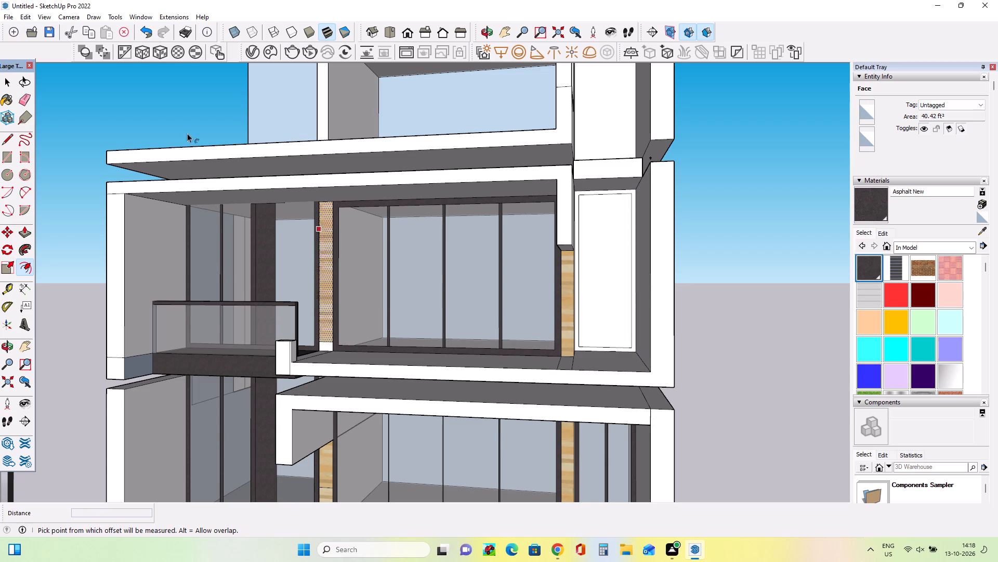
Draw a vertical mullion rectangle about 3" wide and 9' 11 9/16" high down the middle of the narrow bay's window.
left_click(3, 160)
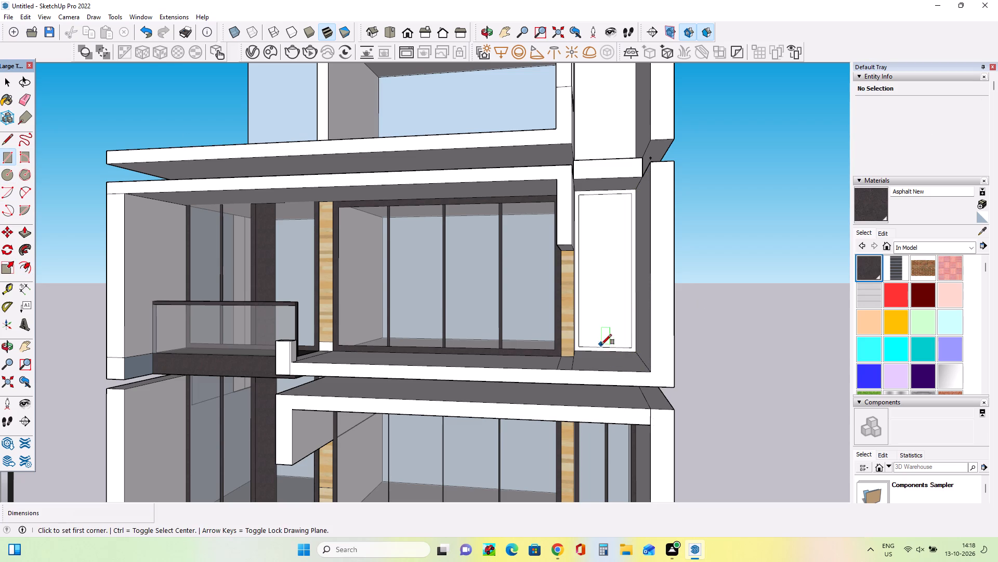
left_click(602, 347)
scroll(620, 194, "up", 6)
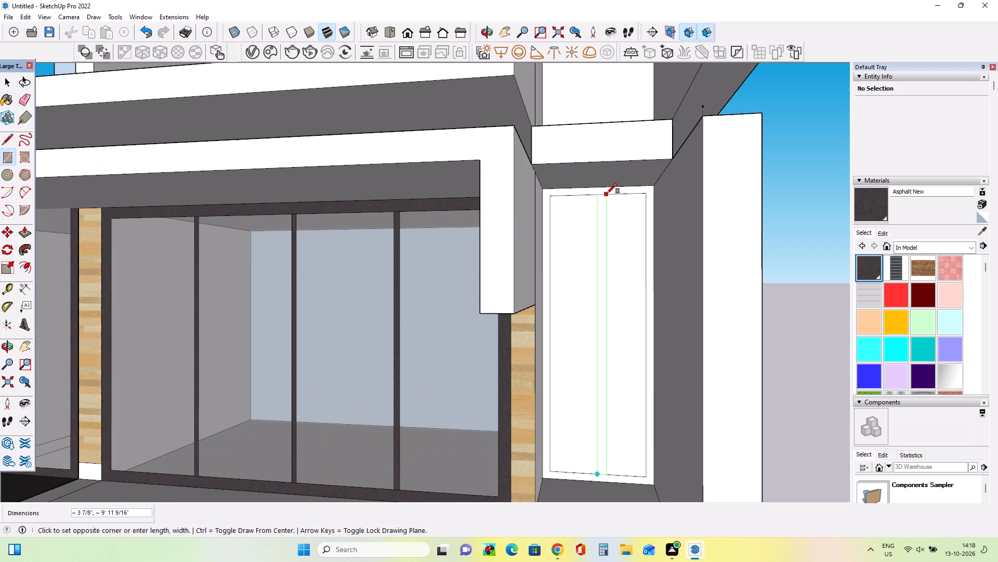
scroll(605, 194, "up", 4)
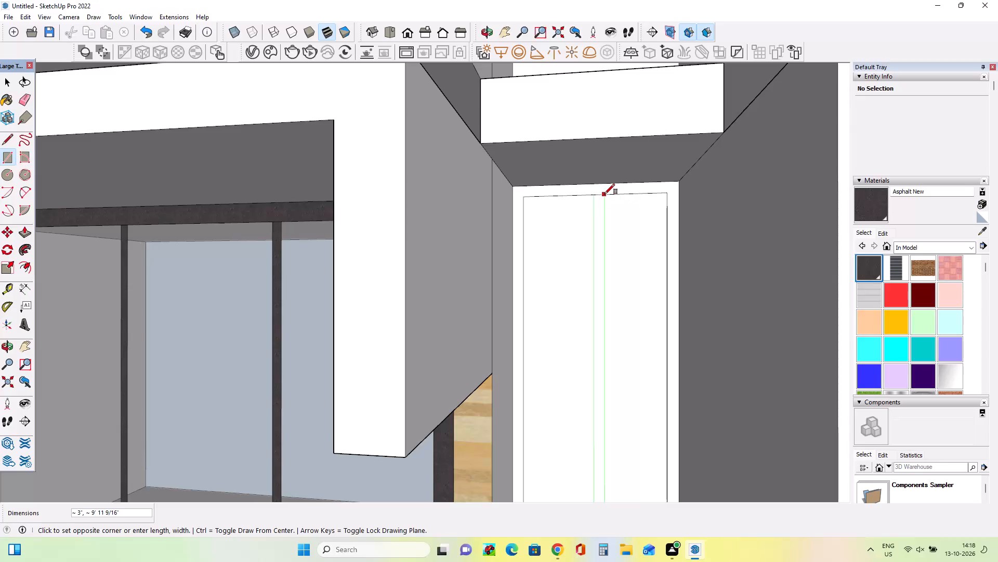
left_click(601, 194)
scroll(638, 234, "down", 3)
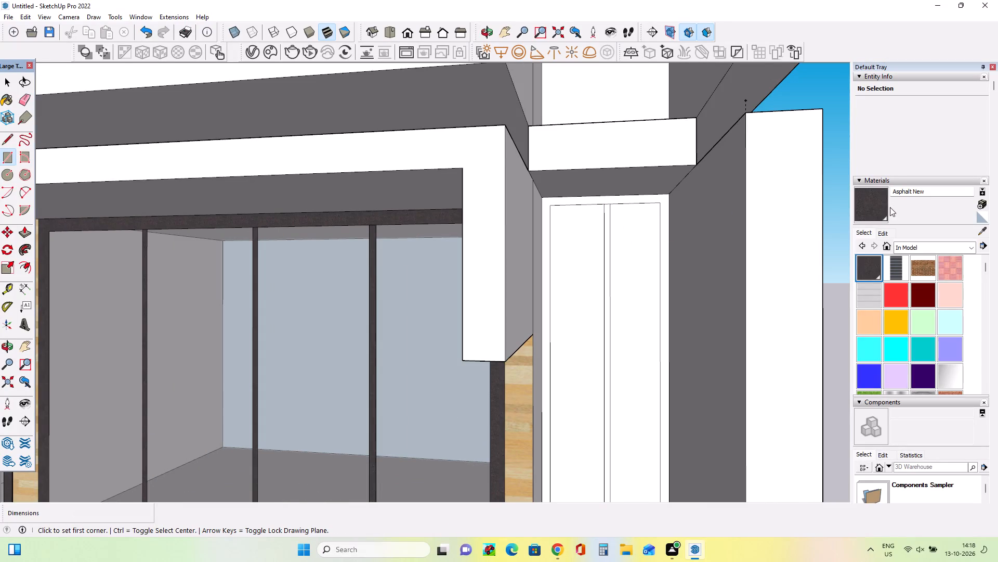
Paint the narrow bay window's central mullion and surrounding frame with Asphalt New.
left_click(878, 205)
left_click(608, 272)
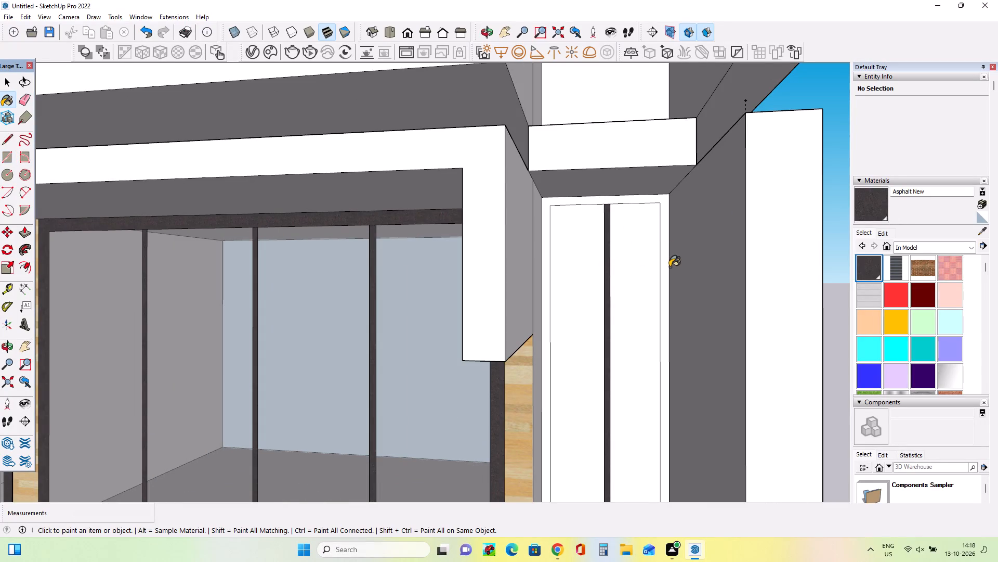
left_click(662, 271)
Paint both panes of the narrow bay's window with Translucent Glass Gray.
scroll(908, 313, "down", 4)
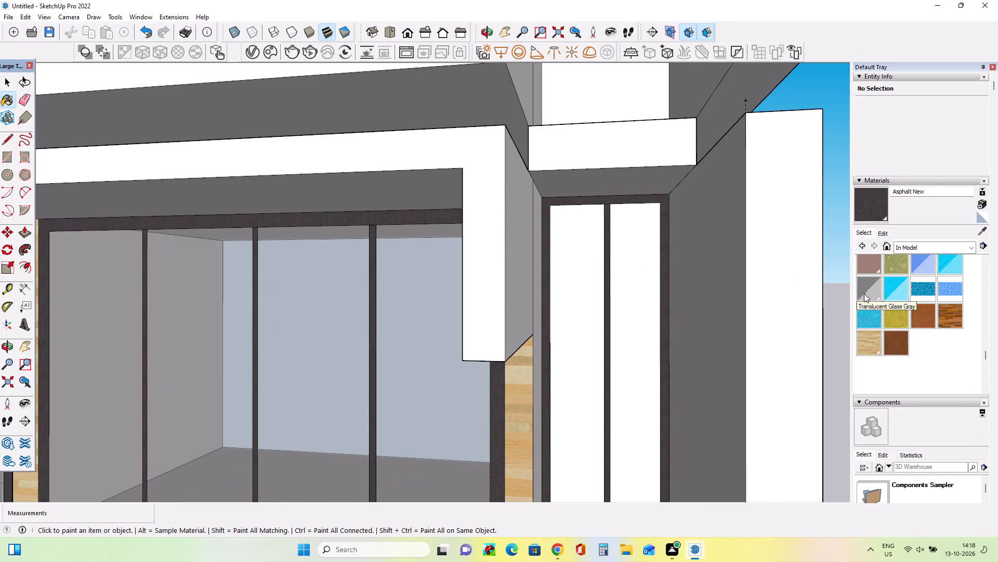
left_click(869, 293)
left_click(623, 353)
left_click(581, 353)
Draw a thin rectangle, 3' 10 1/4" by about 2 3/4", across the narrow bay's floor in front of the window.
scroll(604, 351, "down", 7)
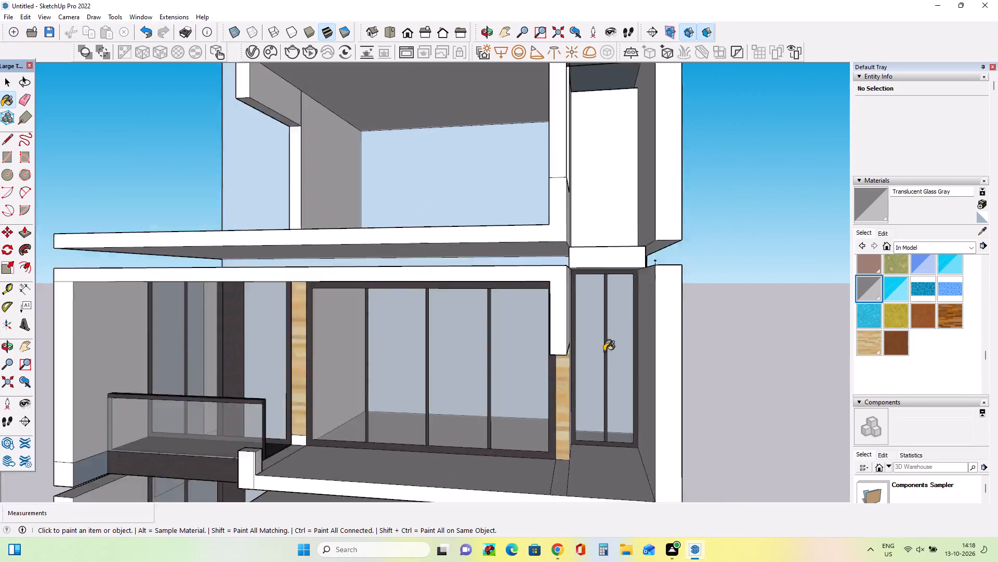
scroll(604, 351, "down", 5)
middle_click_drag(623, 416, 624, 438)
scroll(598, 427, "up", 10)
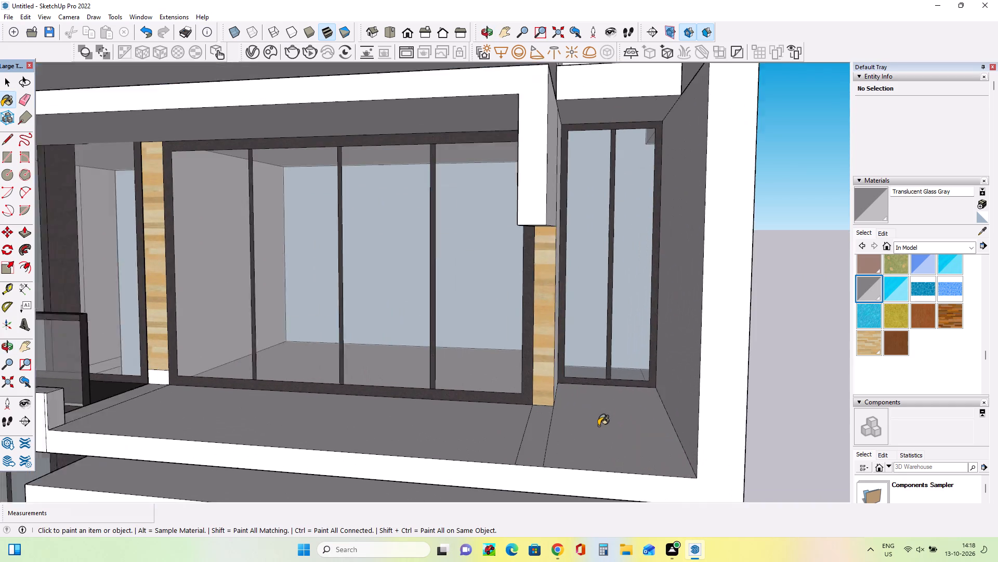
scroll(598, 426, "up", 1)
left_click(1, 165)
left_click(4, 161)
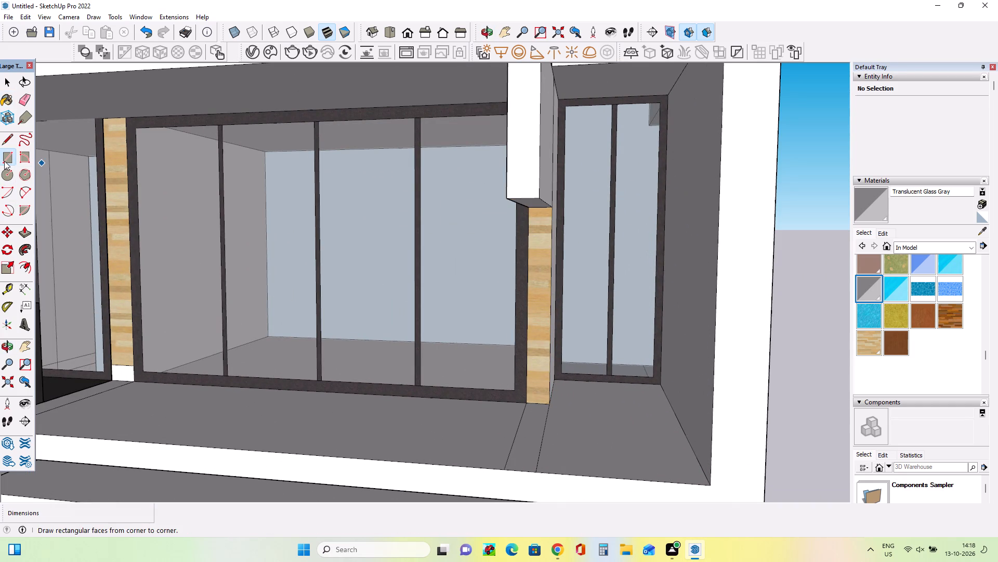
scroll(576, 400, "up", 3)
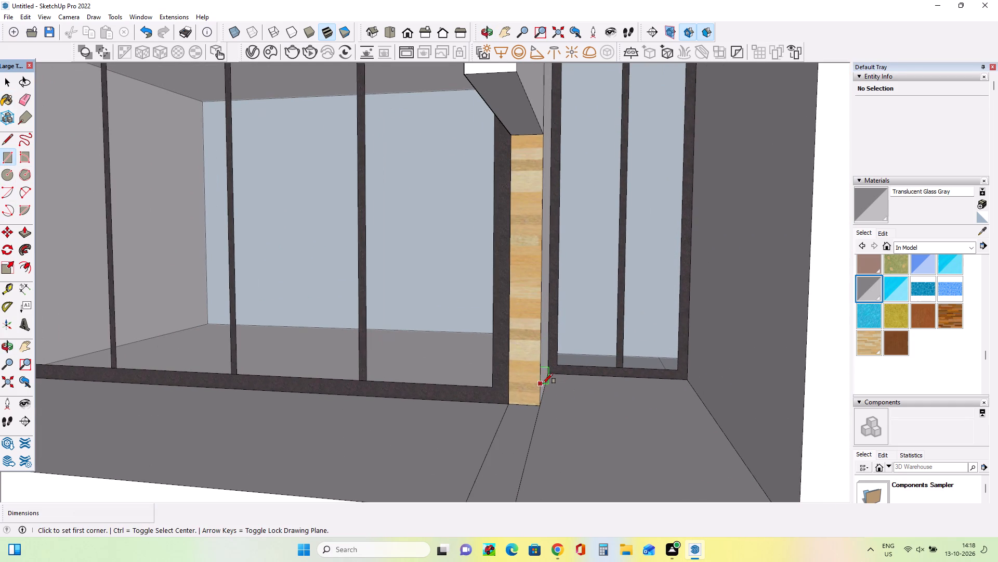
left_click(545, 384)
scroll(702, 405, "up", 4)
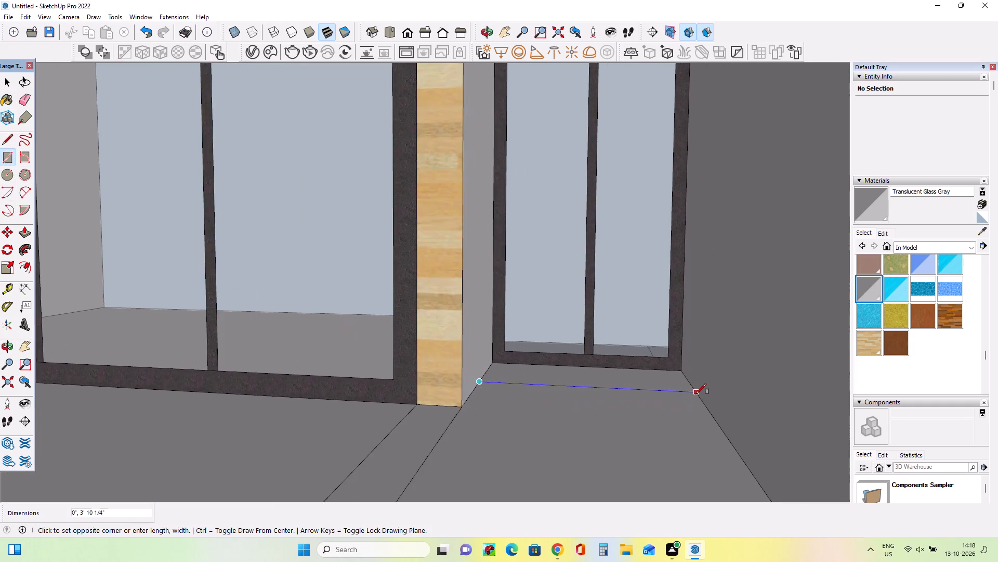
scroll(696, 394, "up", 3)
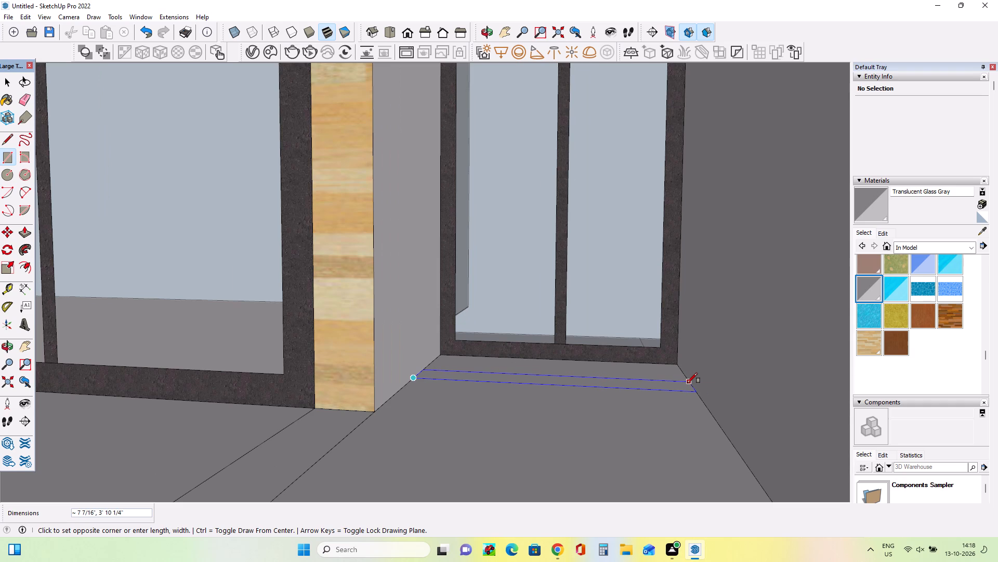
scroll(687, 383, "up", 4)
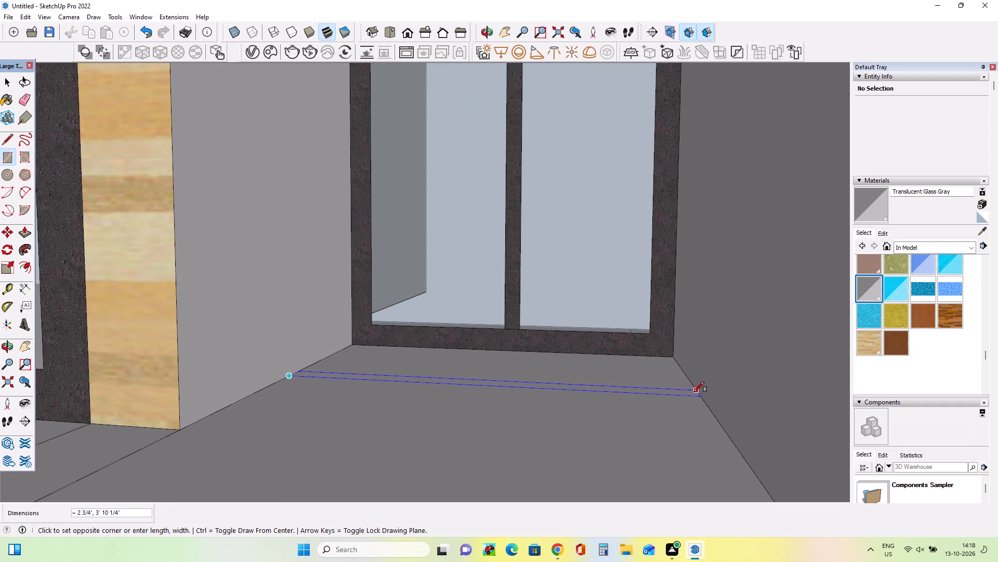
left_click(694, 392)
scroll(694, 398, "down", 3)
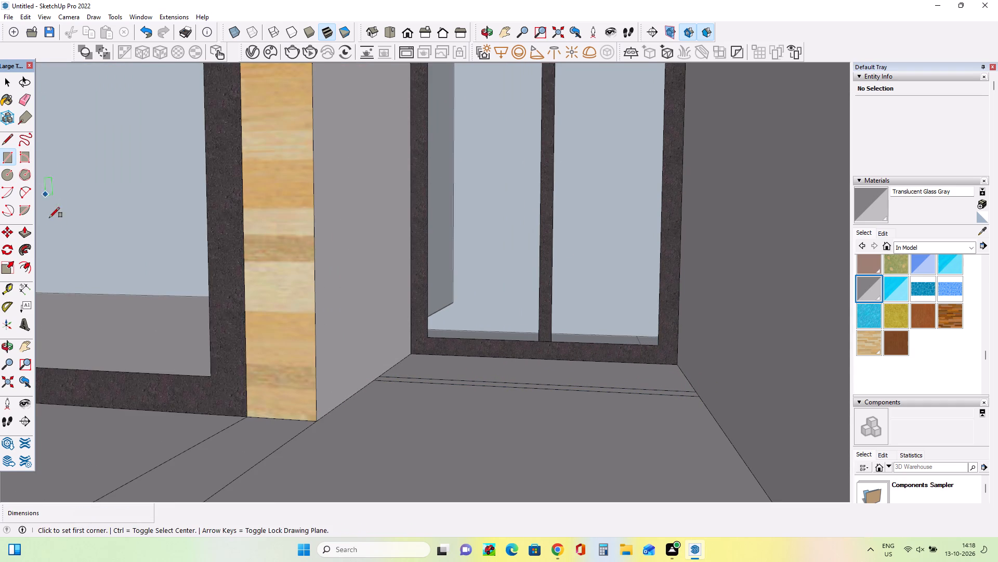
Push/Pull the thin floor strip up 2' 6 1/2" to form a railing panel in front of the narrow window.
left_click(27, 236)
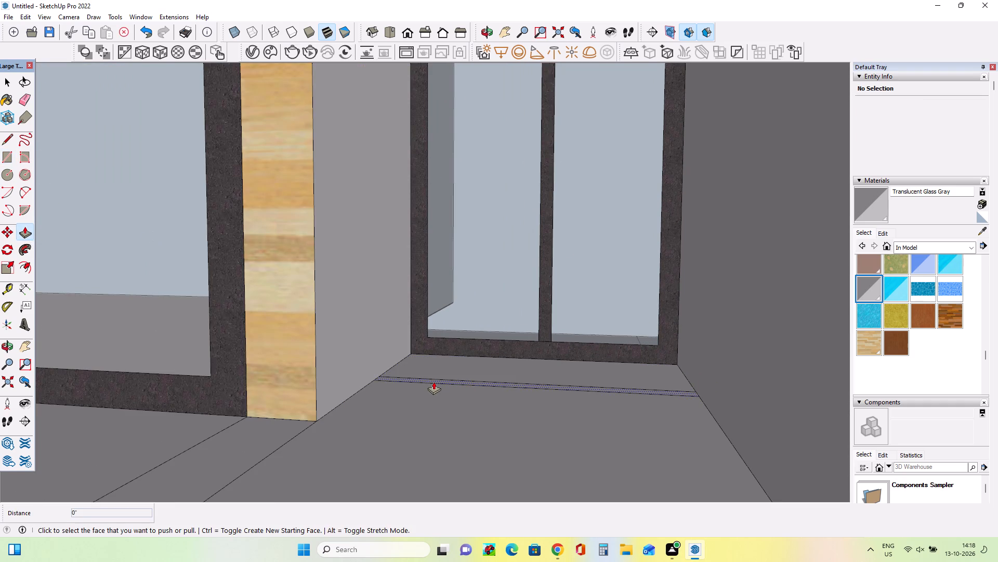
left_click(434, 381)
left_click(439, 176)
Push/Pull the top face of the narrow bay's railing panel up another 4 3/8".
scroll(450, 236, "down", 4)
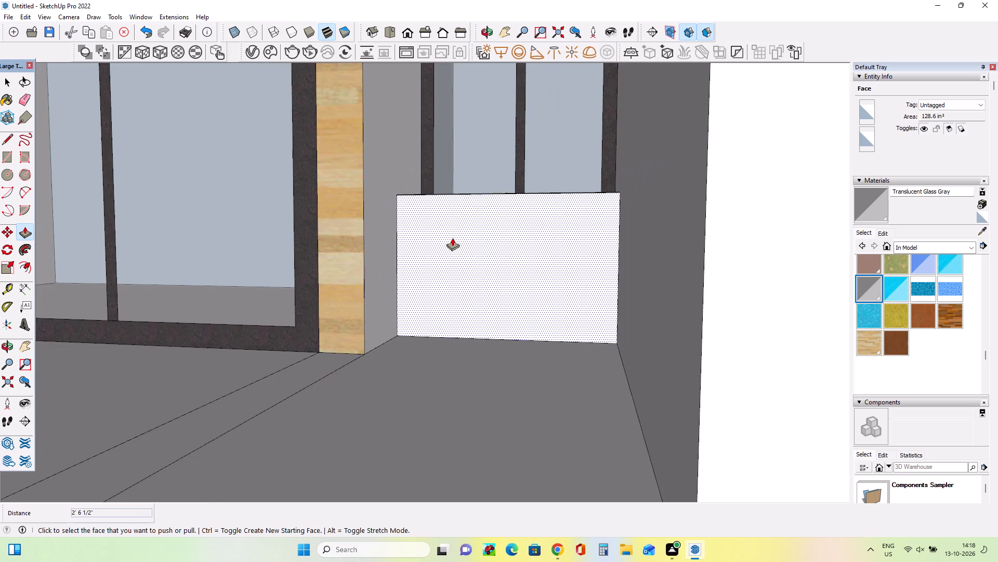
scroll(452, 238, "down", 9)
middle_click_drag(458, 245, 518, 262)
scroll(518, 262, "down", 9)
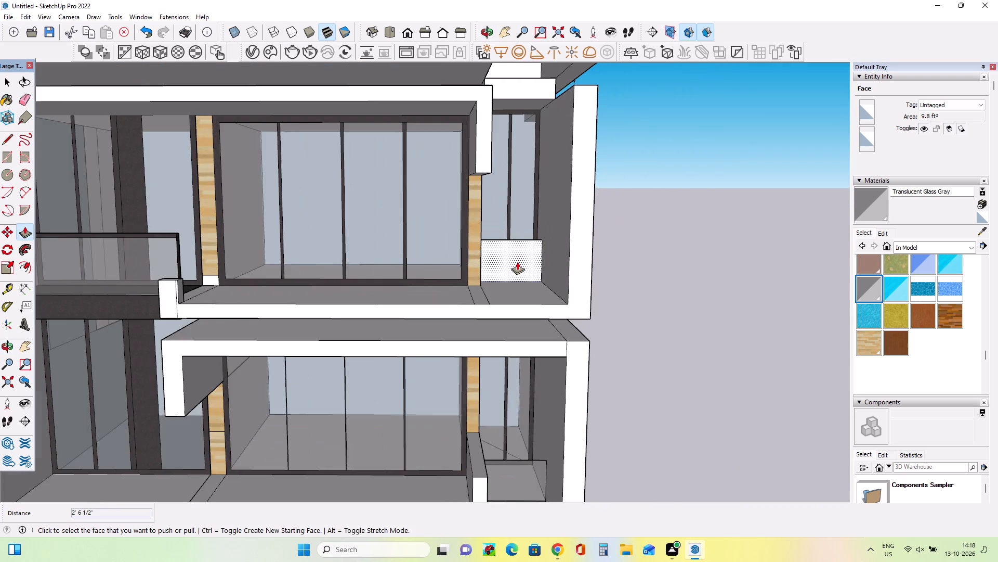
middle_click_drag(517, 262, 440, 326)
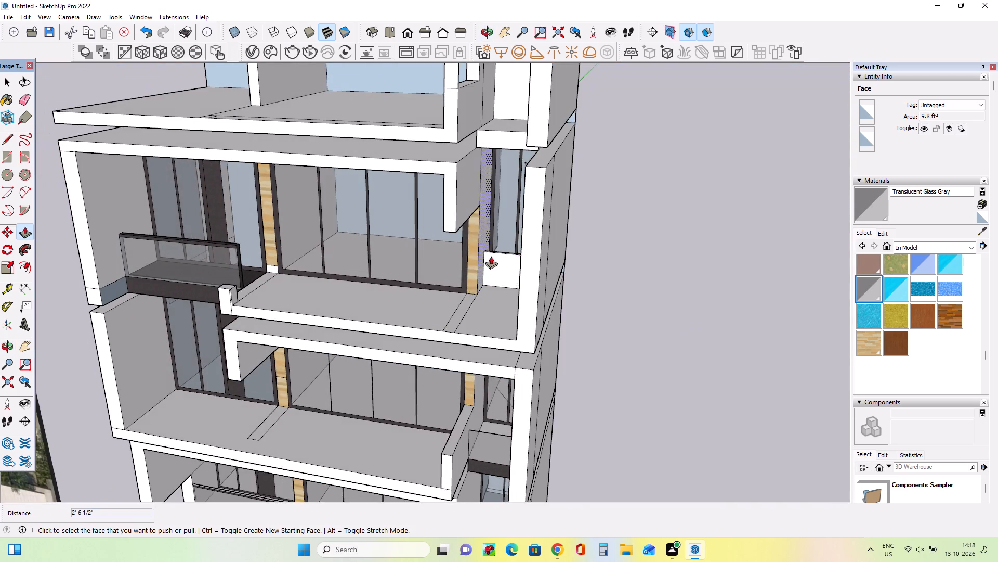
scroll(491, 256, "up", 13)
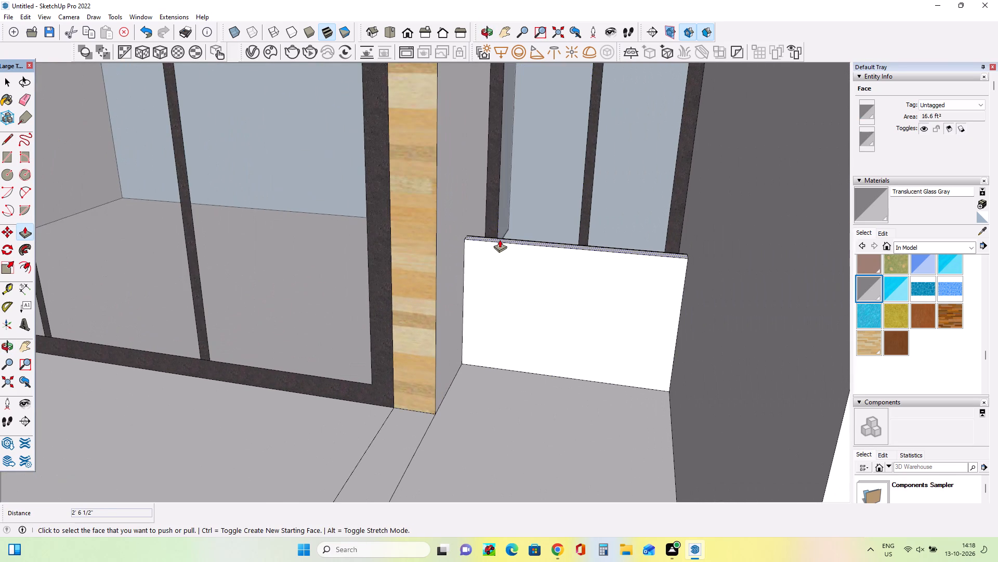
left_click(500, 239)
left_click(502, 220)
Draw a handrail strip, 3' 10 1/4" by about 1 9/16", along the top edge of the railing panel's front face.
middle_click_drag(571, 265, 599, 256)
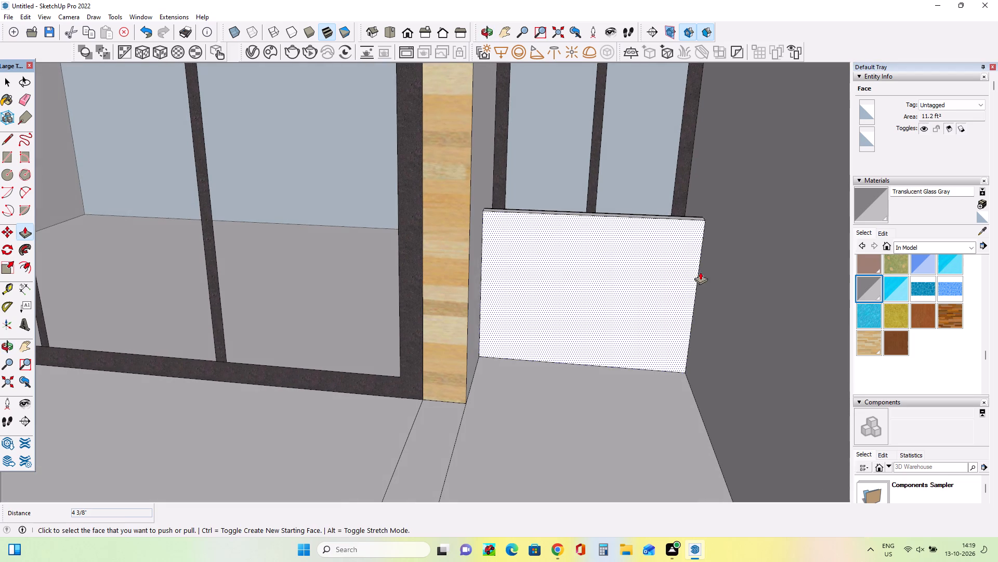
left_click(864, 279)
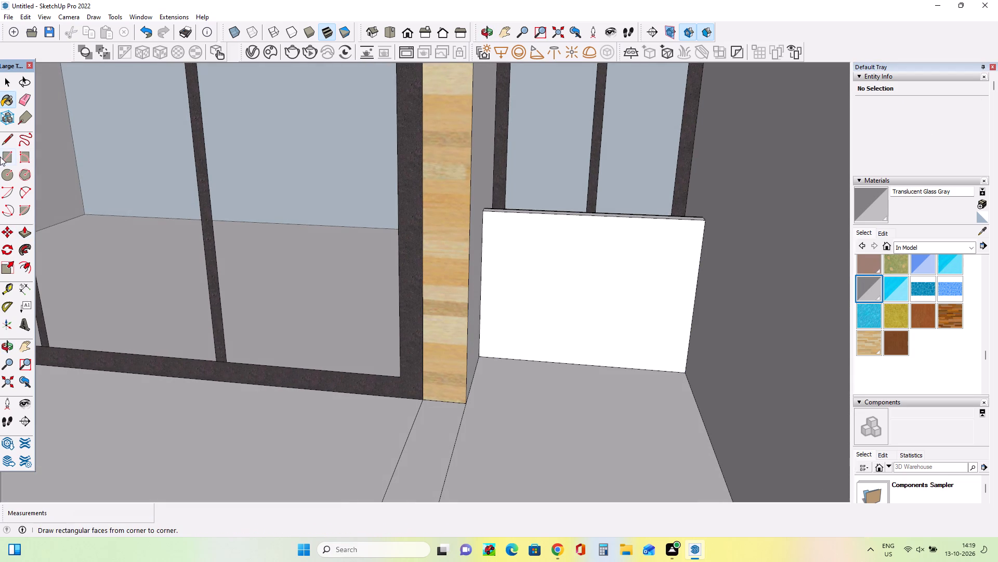
left_click(0, 157)
left_click(483, 212)
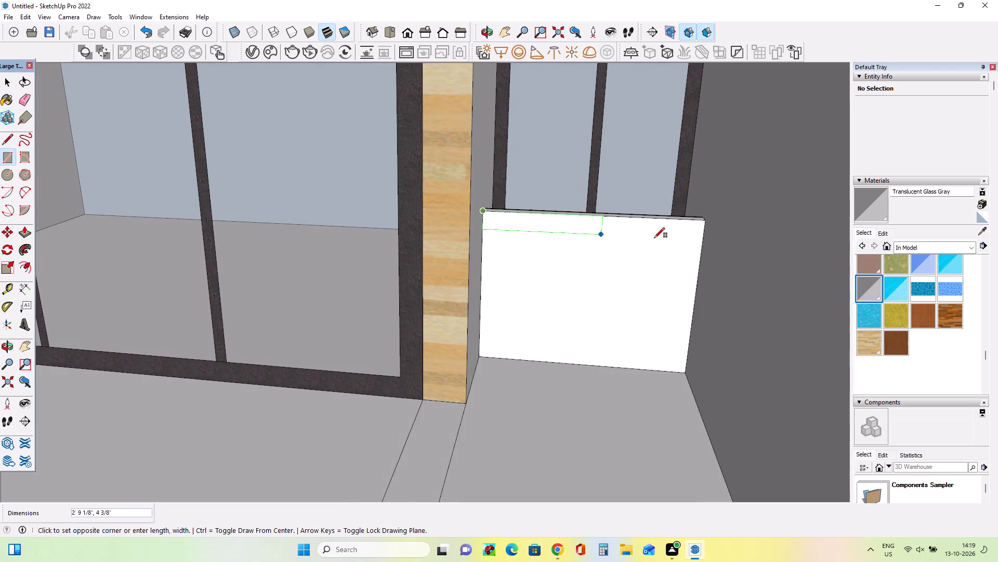
left_click(705, 228)
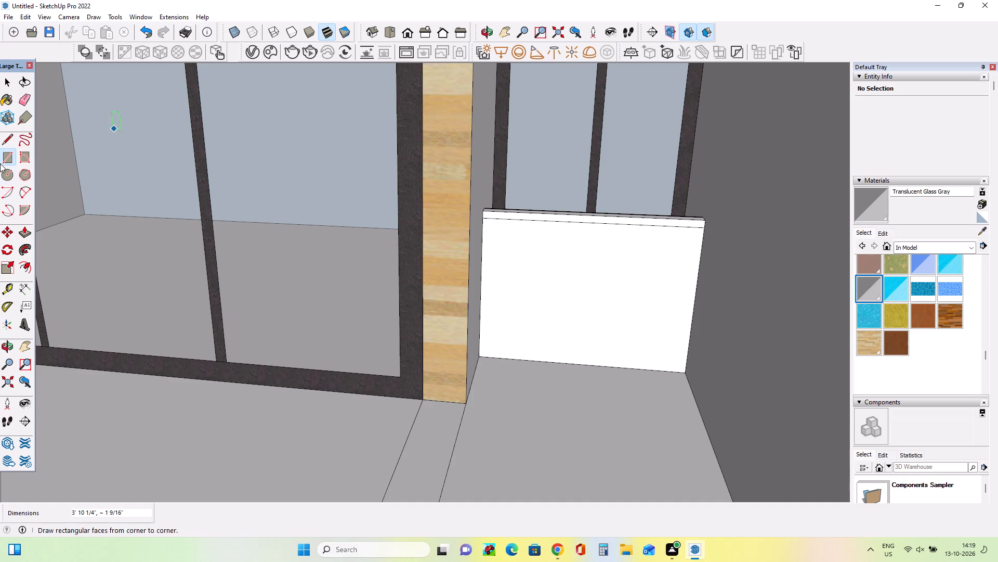
Paint the handrail strip on the railing panel's front face with Asphalt New.
scroll(912, 281, "up", 7)
left_click(869, 264)
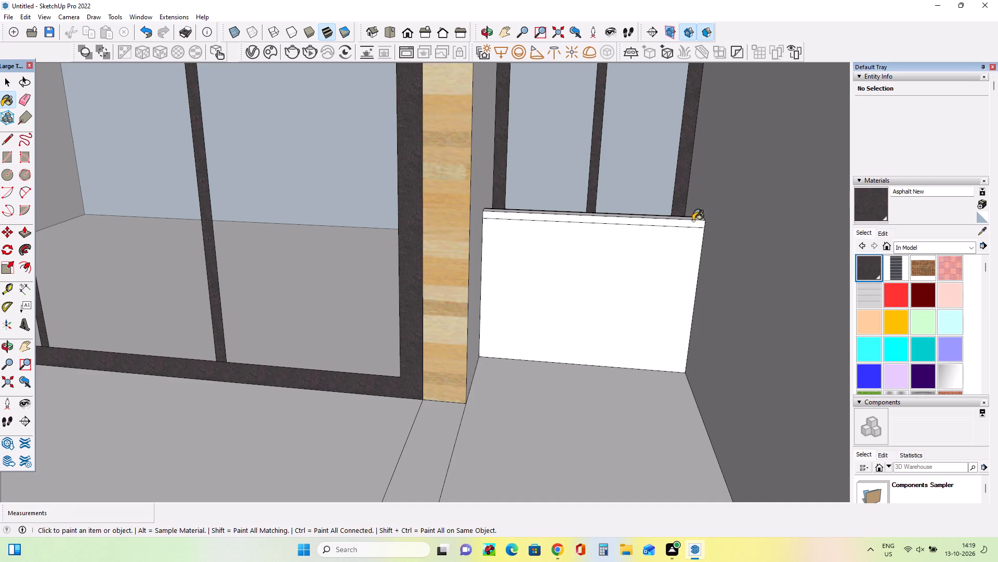
left_click(678, 224)
Paint the railing panel's front face below the handrail strip with Translucent Glass Gray.
middle_click_drag(718, 247, 707, 226)
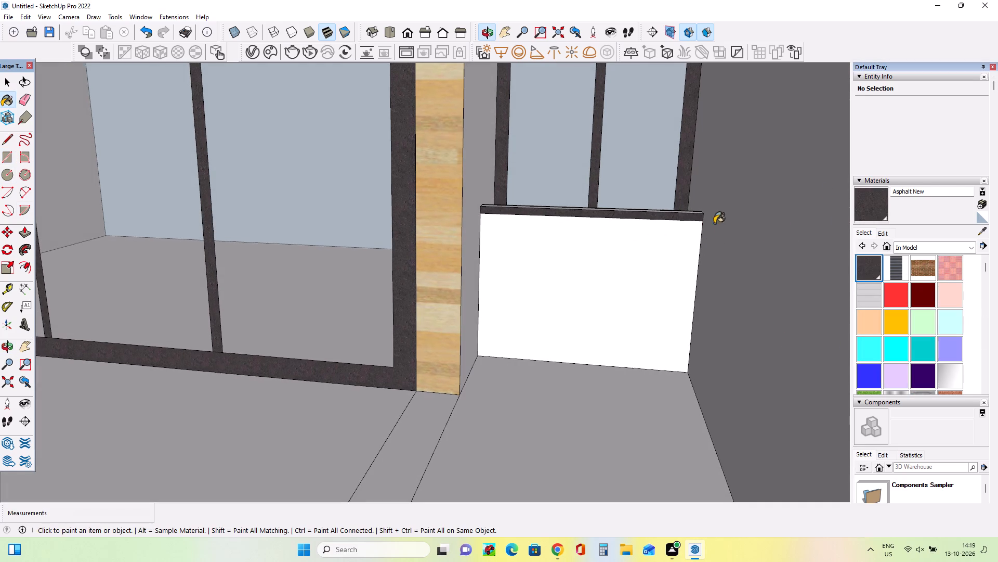
scroll(884, 340, "down", 4)
left_click(858, 285)
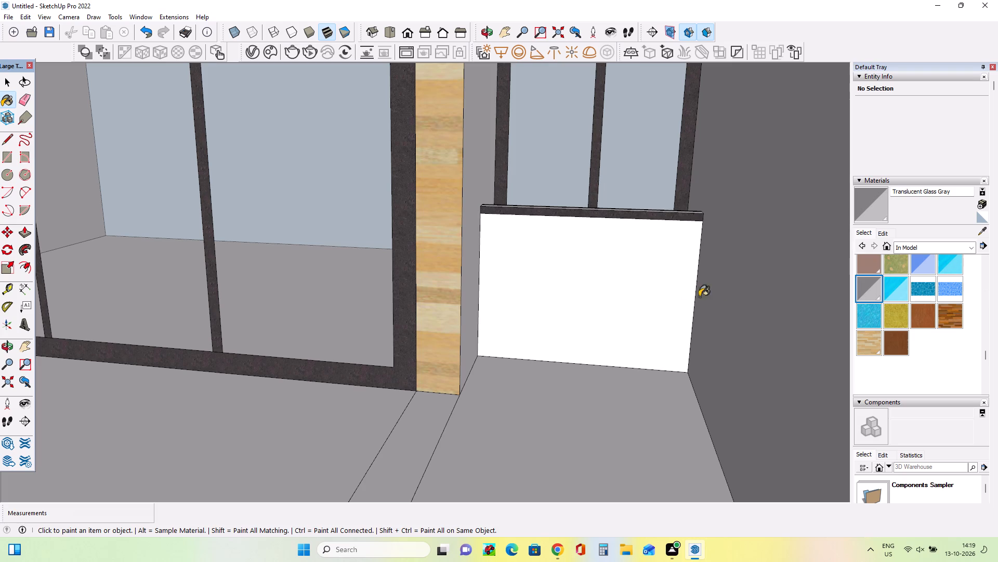
left_click(684, 296)
Delete the rear face of the narrow bay's railing panel, on the side facing the window.
middle_click_drag(651, 310, 557, 444)
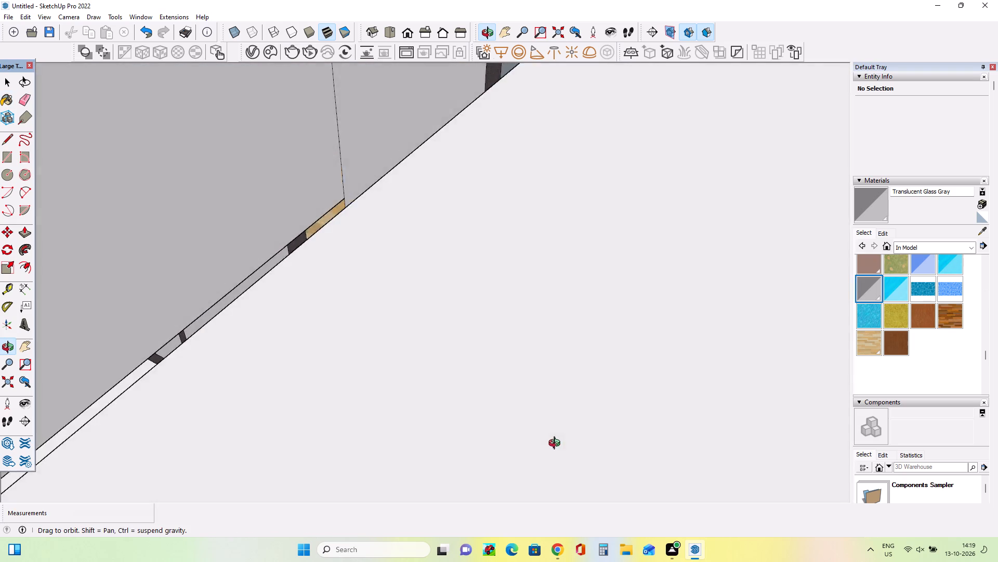
middle_click_drag(557, 444, 586, 460)
middle_click_drag(584, 481, 547, 538)
middle_click(547, 538)
middle_click_drag(547, 538, 595, 357)
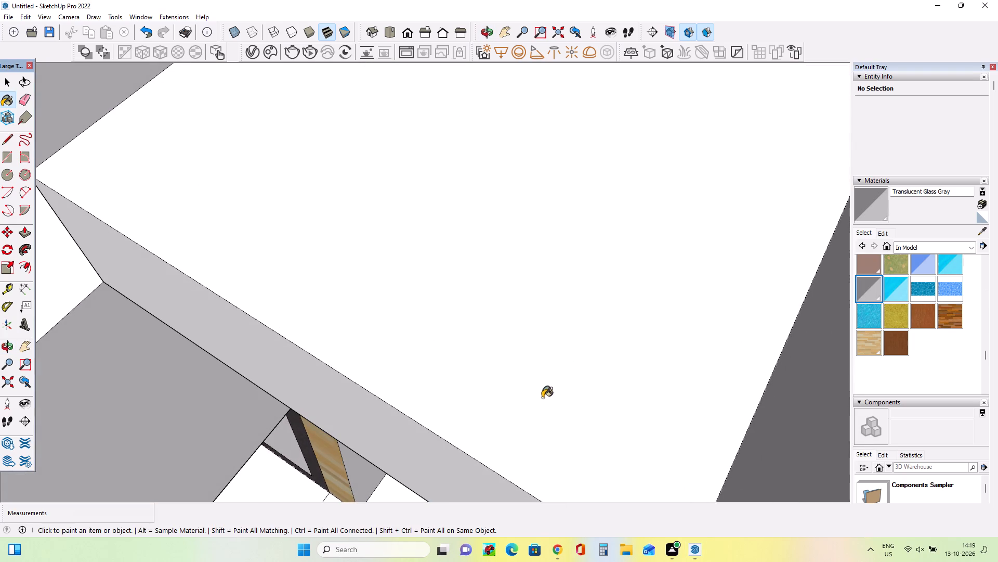
middle_click_drag(548, 363, 555, 340)
middle_click_drag(561, 318, 589, 228)
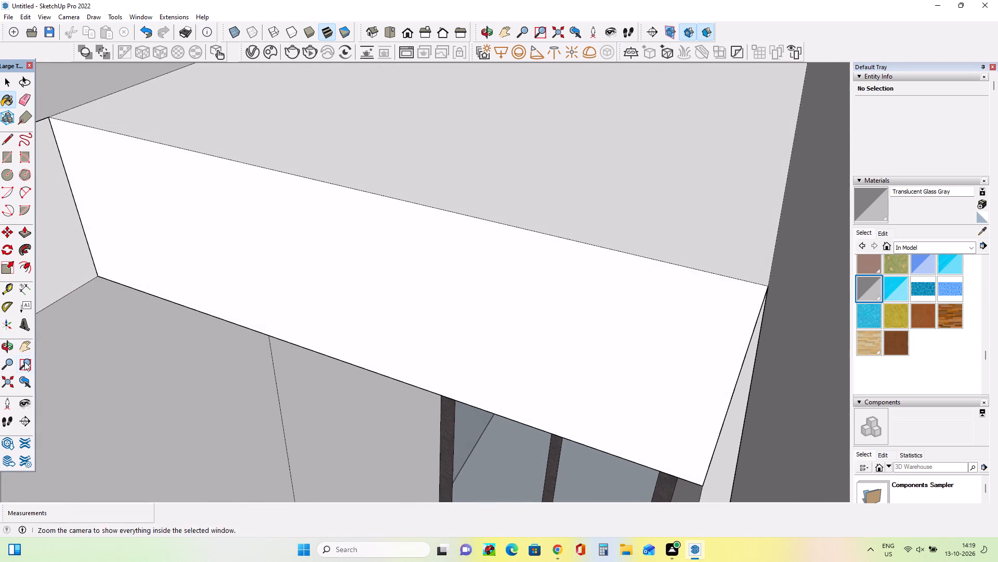
left_click(25, 345)
left_click_drag(441, 343, 489, 82)
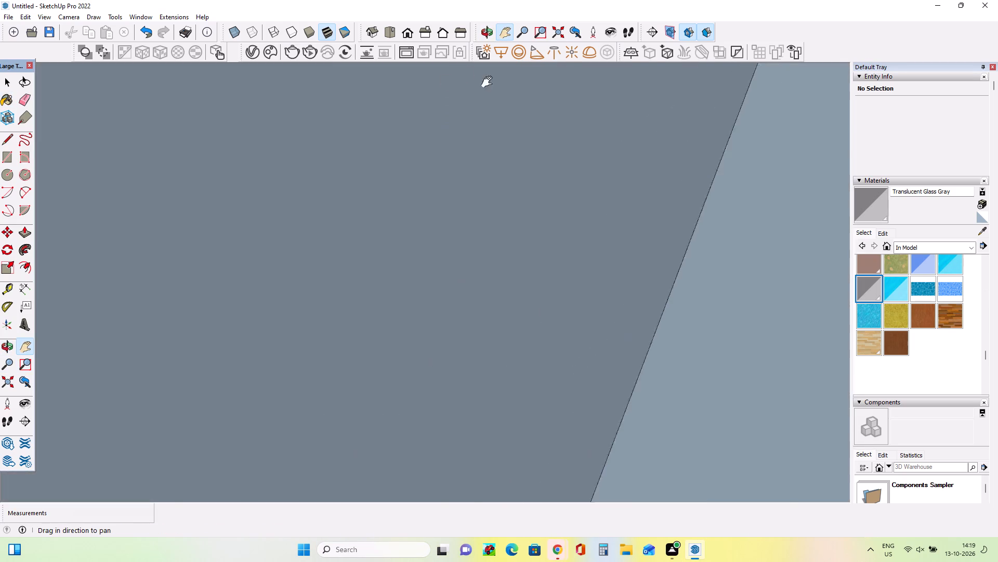
left_click_drag(489, 82, 515, 86)
scroll(523, 337, "up", 1)
scroll(523, 337, "down", 1)
scroll(523, 337, "up", 1)
left_click_drag(410, 378, 439, 197)
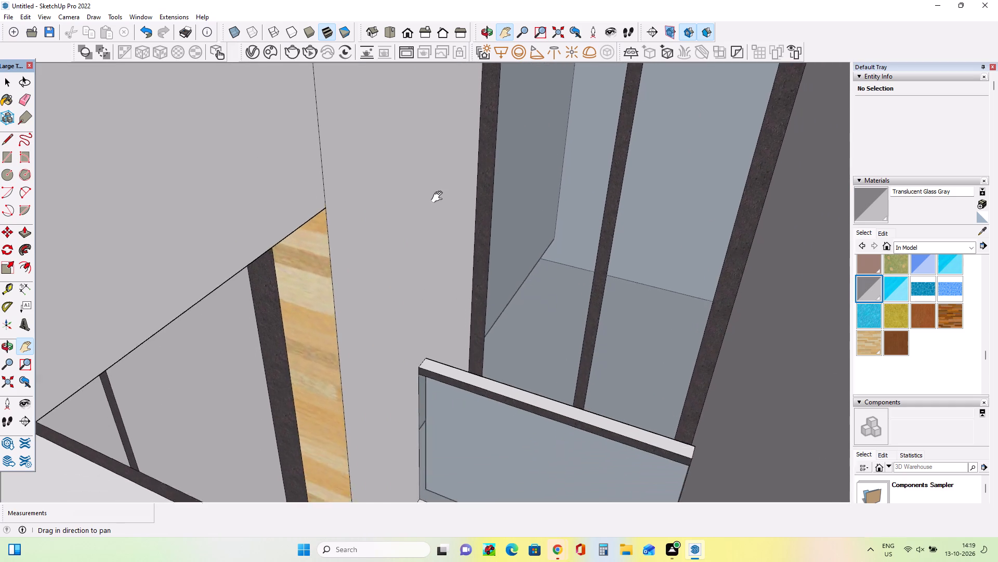
left_click_drag(439, 197, 447, 154)
middle_click_drag(554, 279, 547, 266)
middle_click_drag(554, 235, 570, 186)
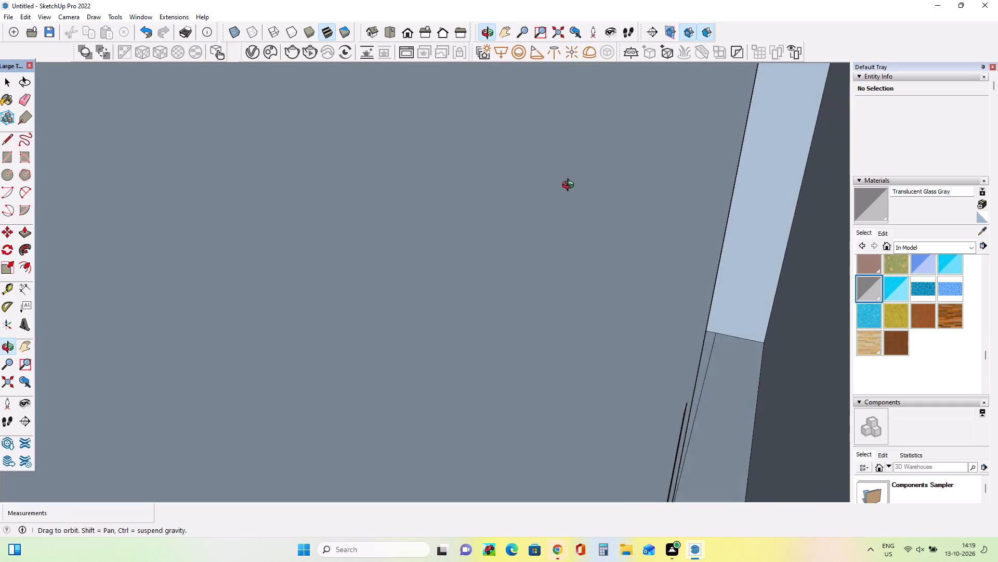
middle_click_drag(570, 186, 572, 181)
scroll(575, 184, "down", 1)
left_click_drag(535, 299, 817, 0)
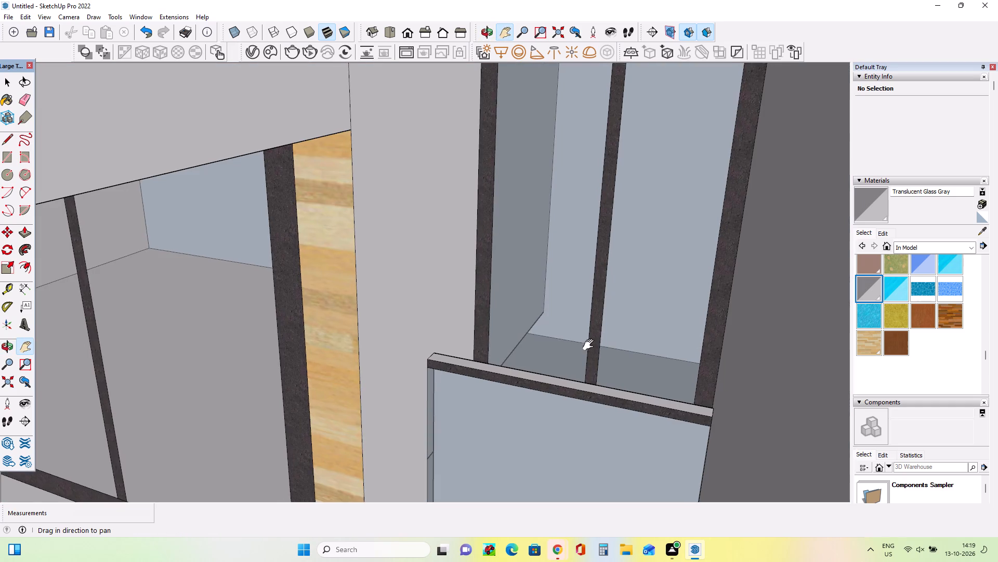
scroll(590, 340, "up", 4)
middle_click_drag(679, 372, 672, 352)
left_click_drag(443, 433, 436, 277)
middle_click_drag(623, 349, 622, 351)
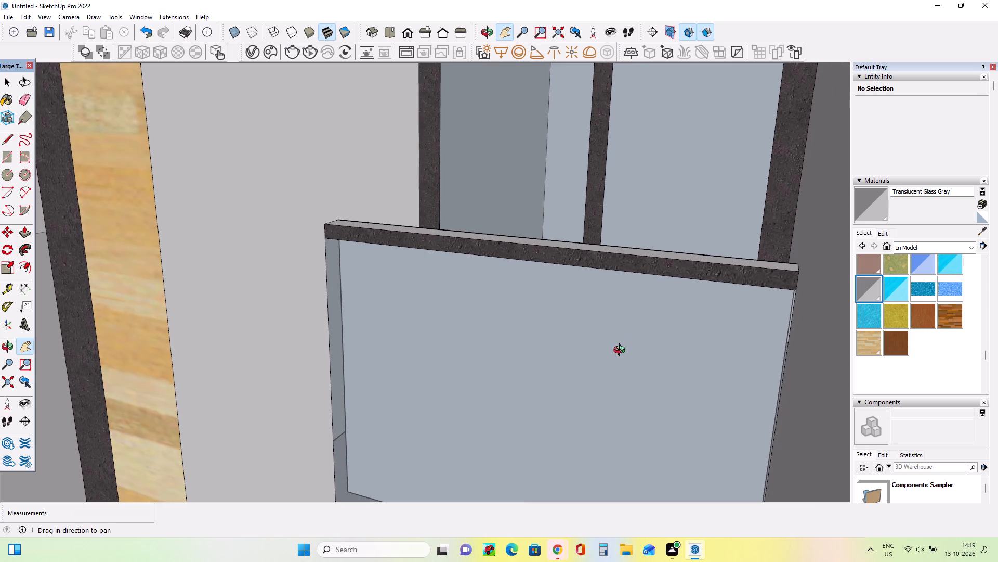
middle_click_drag(622, 351, 575, 486)
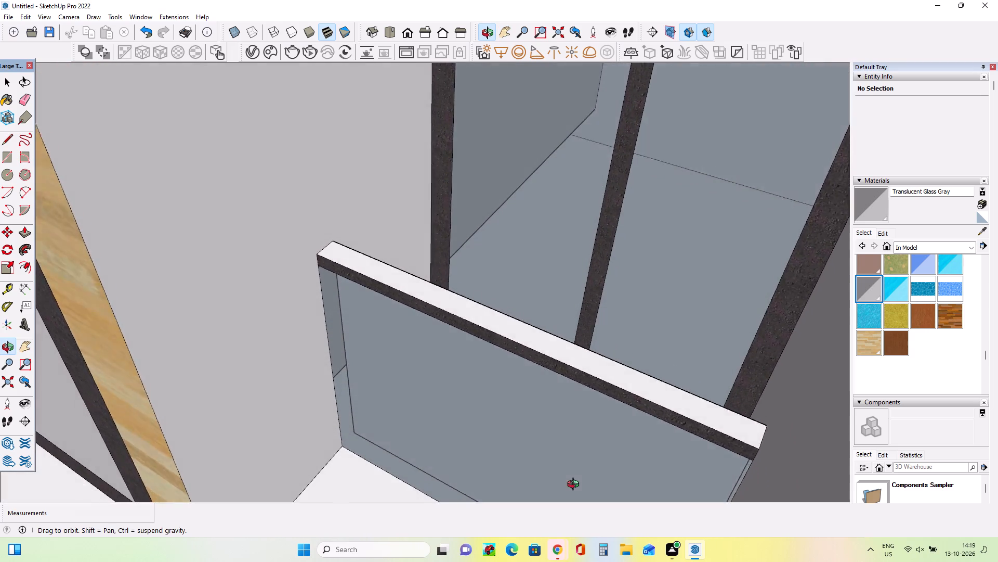
middle_click_drag(575, 486, 439, 561)
middle_click_drag(516, 406, 506, 416)
scroll(463, 414, "up", 1)
scroll(463, 414, "down", 1)
scroll(463, 414, "up", 2)
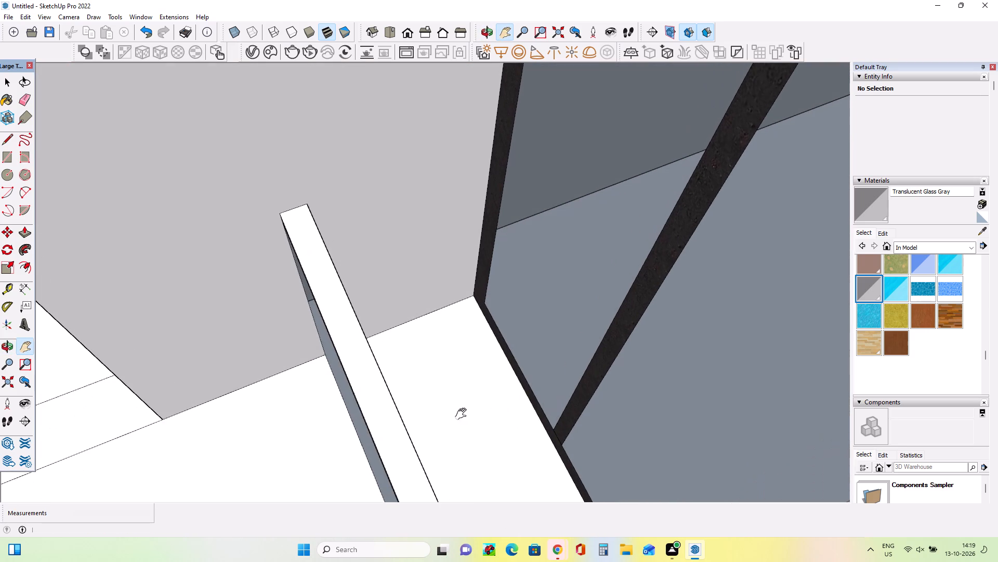
middle_click_drag(558, 423, 505, 440)
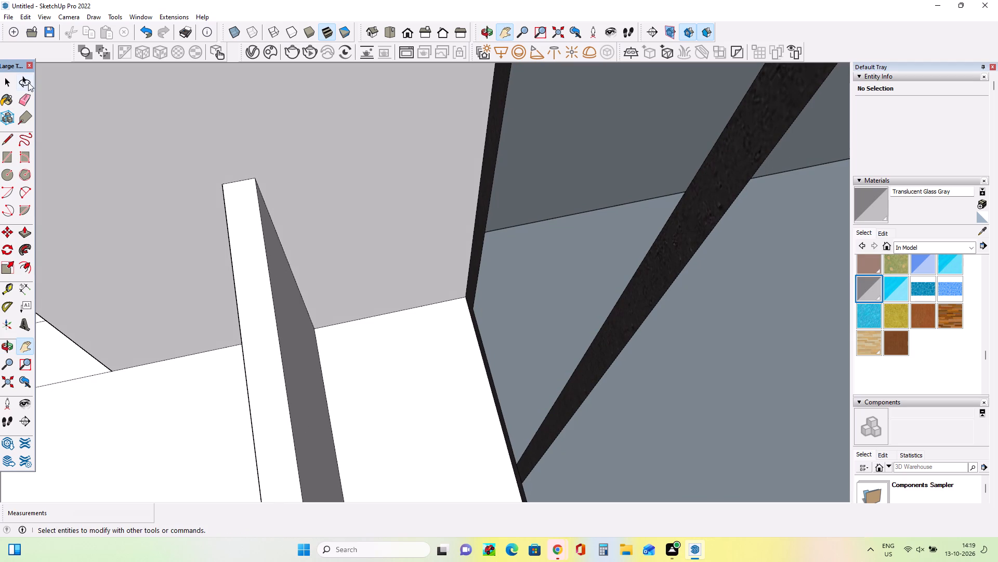
left_click(7, 88)
left_click(291, 329)
key("Delete")
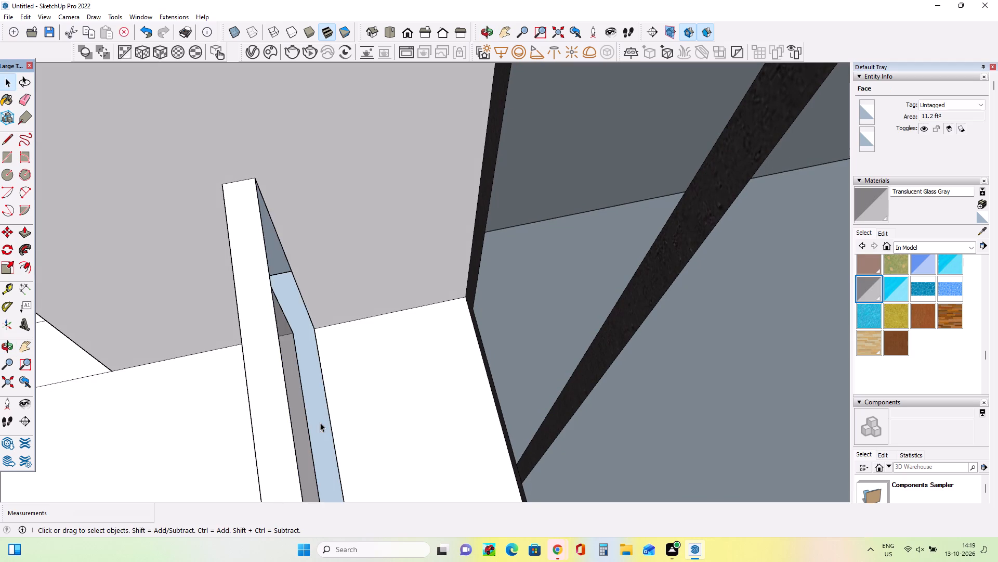
Examine the narrow bay's glass railing and the modelled storeys against the reference facade image.
middle_click_drag(349, 441, 509, 342)
scroll(509, 342, "down", 2)
scroll(455, 353, "down", 11)
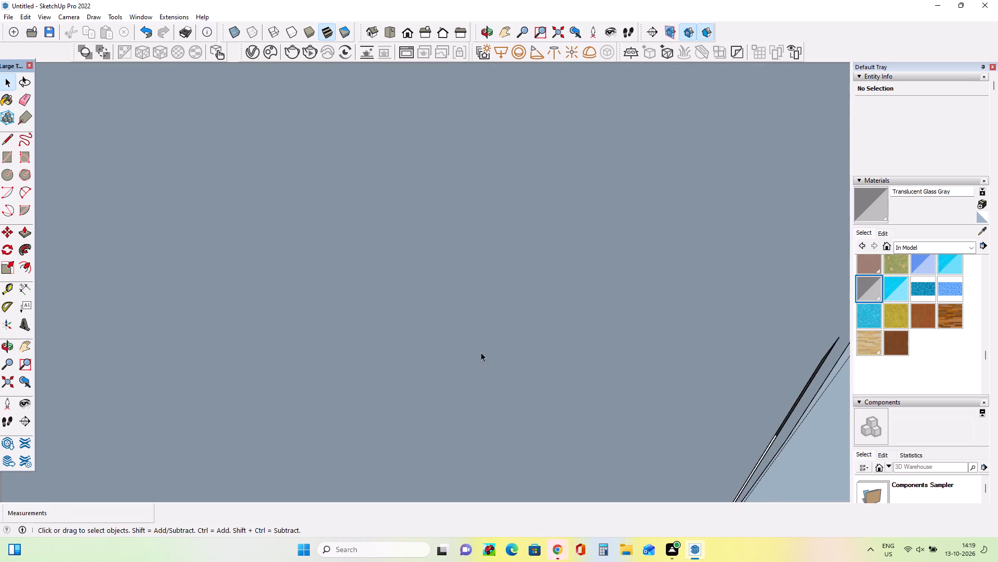
scroll(481, 352, "down", 11)
scroll(598, 355, "down", 3)
scroll(635, 313, "down", 8)
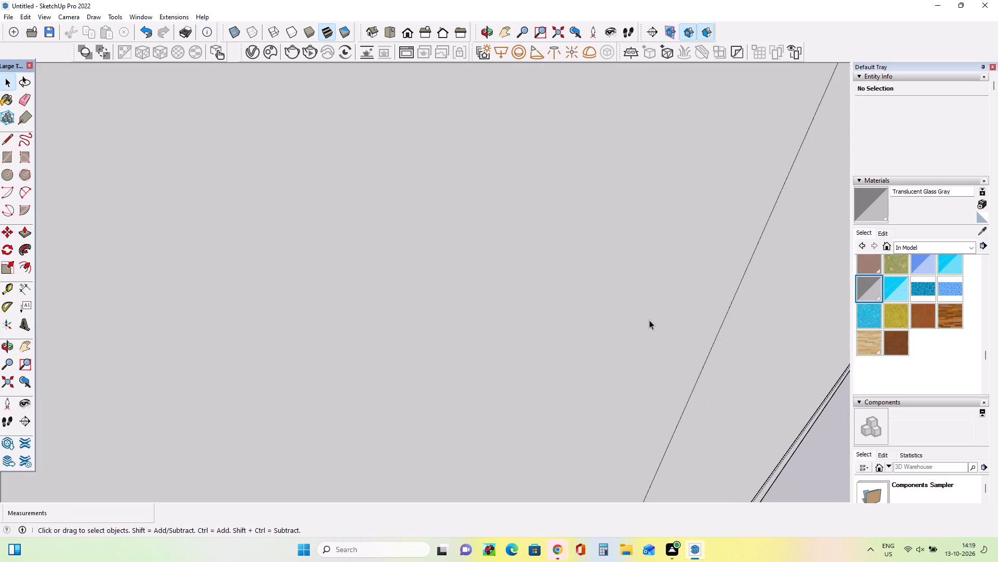
scroll(649, 320, "down", 16)
scroll(640, 316, "down", 8)
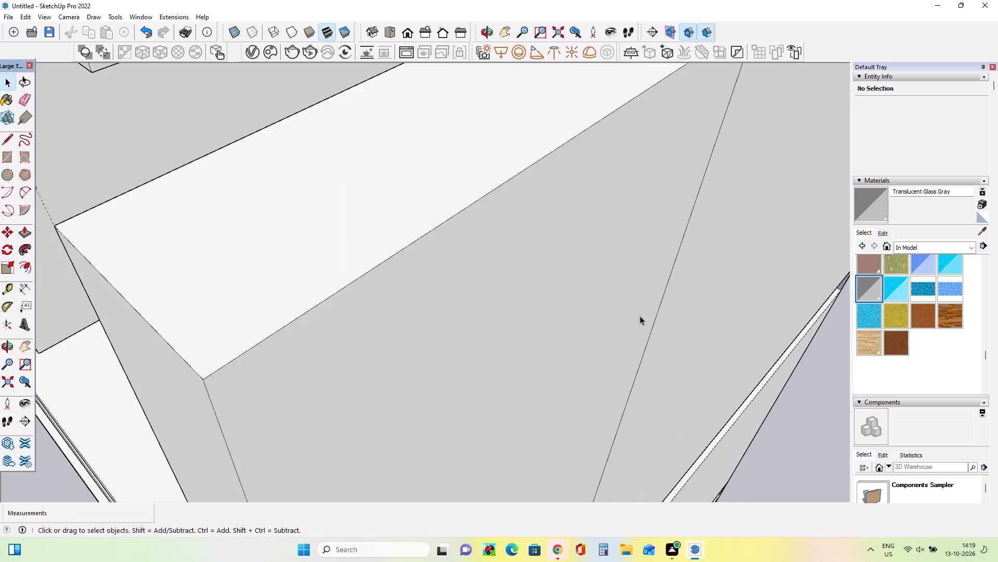
scroll(640, 316, "down", 16)
scroll(640, 316, "down", 8)
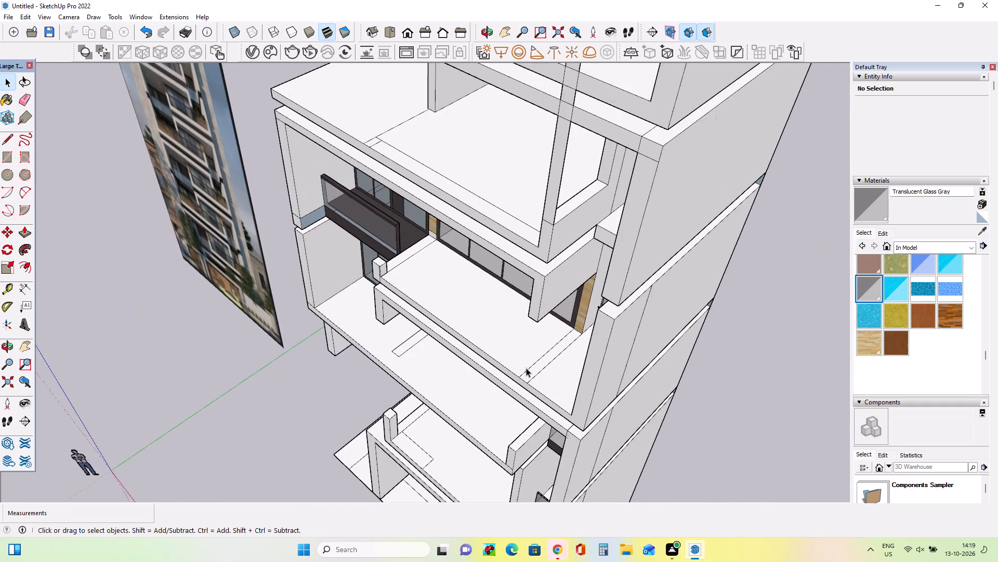
middle_click_drag(526, 368, 636, 231)
middle_click_drag(619, 348, 637, 316)
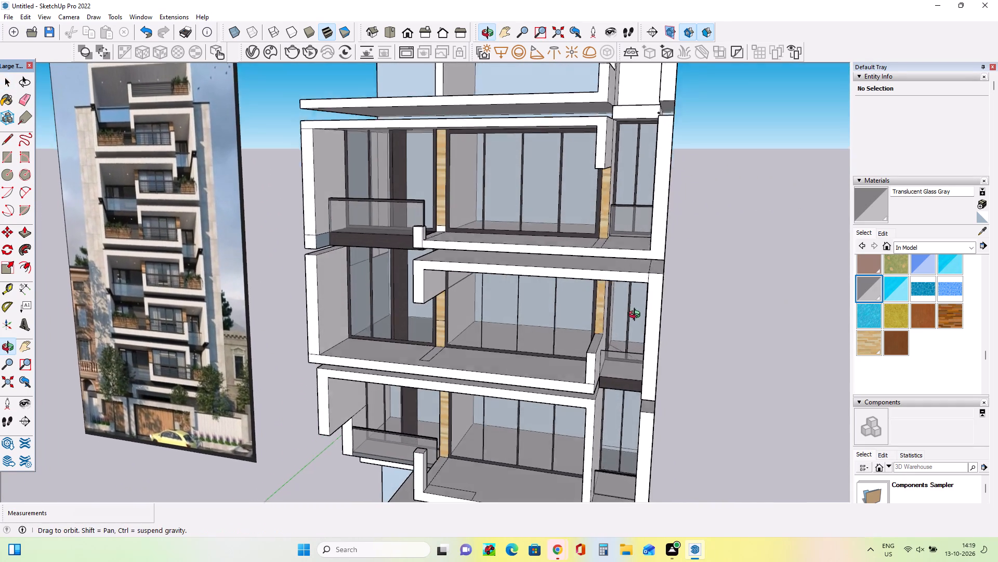
middle_click_drag(637, 316, 637, 315)
scroll(588, 313, "up", 4)
scroll(588, 313, "down", 7)
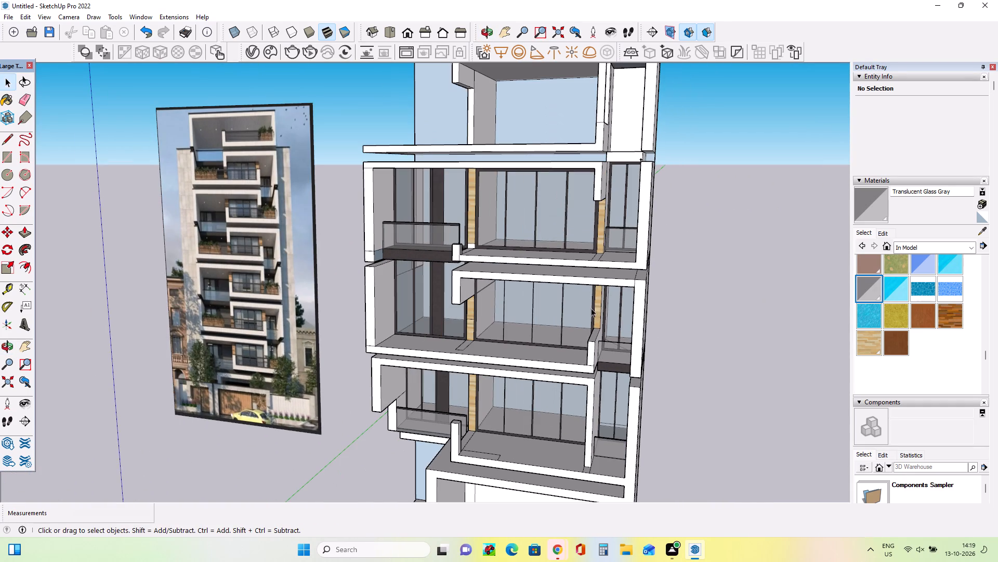
scroll(619, 251, "up", 5)
middle_click_drag(621, 271, 589, 275)
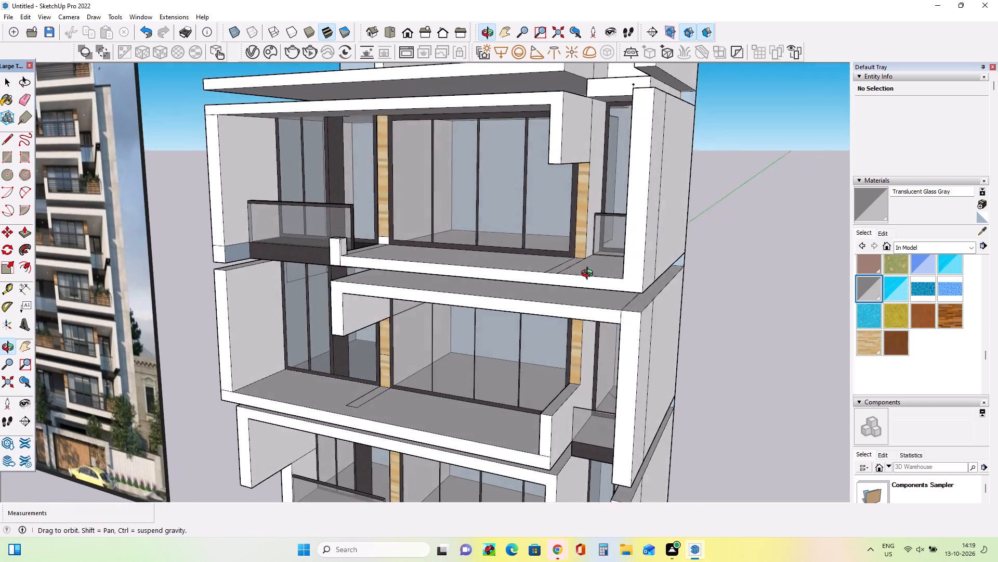
middle_click_drag(589, 275, 619, 293)
scroll(586, 269, "up", 3)
middle_click_drag(586, 269, 585, 306)
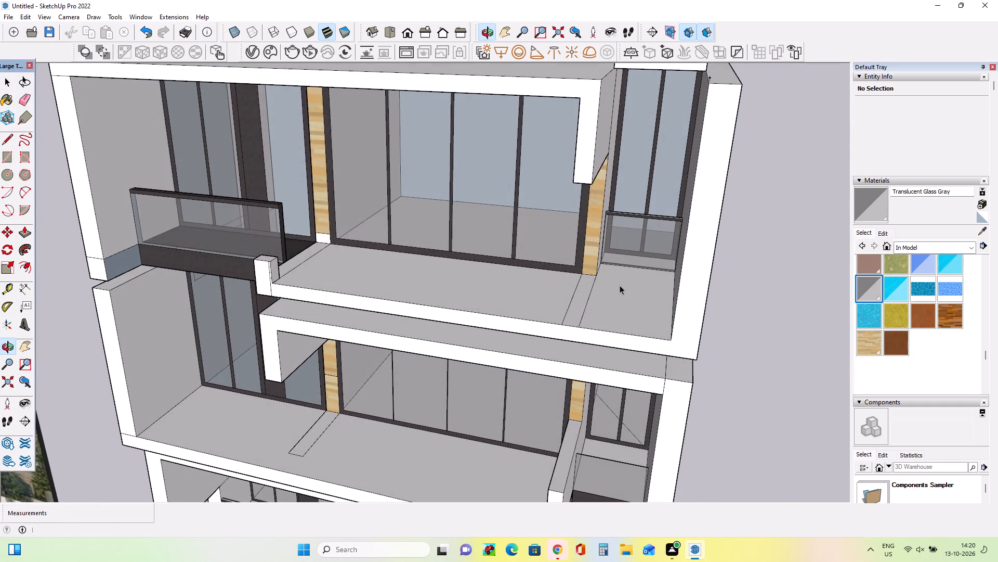
scroll(620, 285, "down", 8)
middle_click_drag(669, 164, 674, 180)
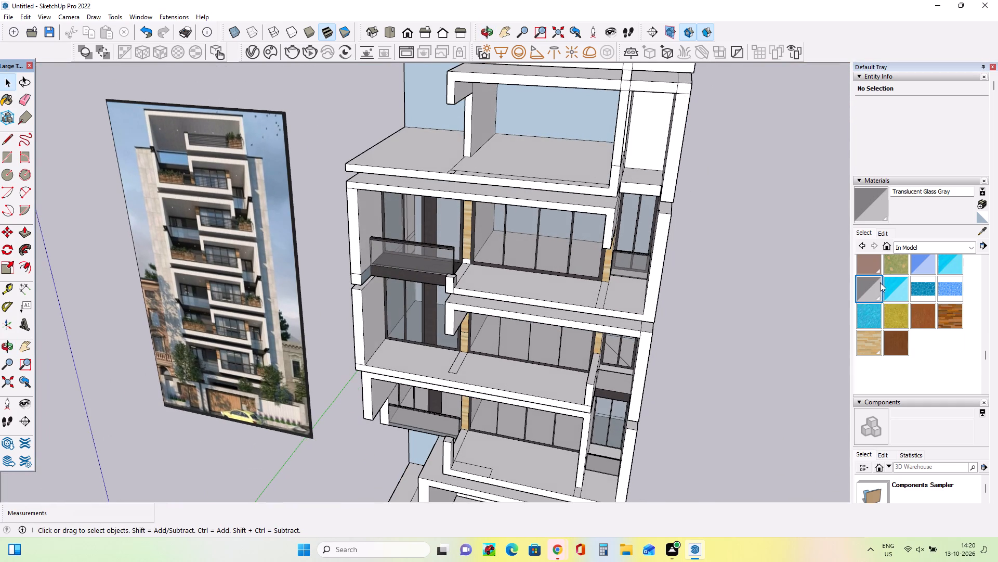
Paint the front edge, top and underside of the narrow bay's floor slab above the finished window with Asphalt New.
scroll(878, 282, "up", 8)
left_click(865, 278)
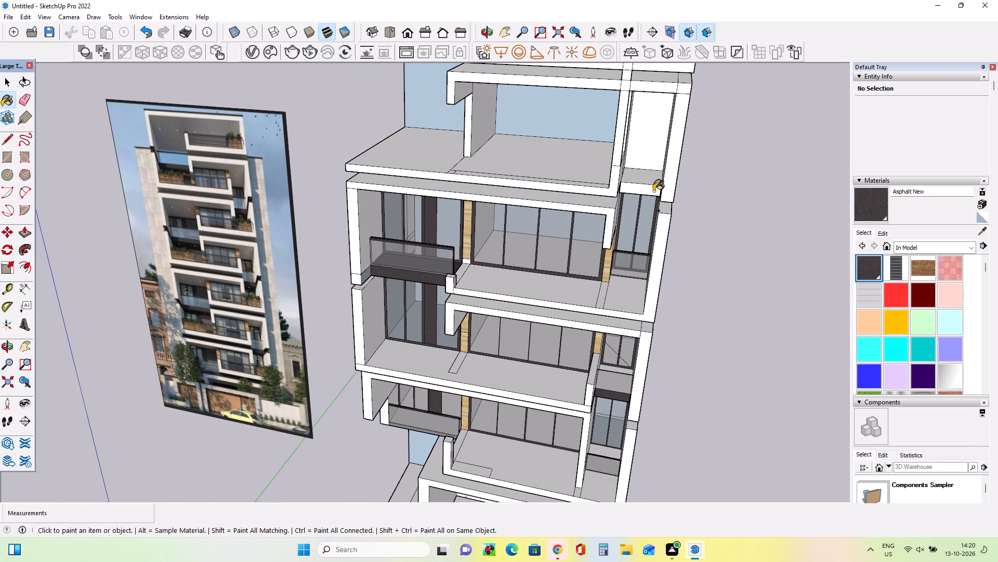
left_click(653, 191)
left_click(651, 180)
middle_click_drag(651, 205, 667, 49)
scroll(664, 81, "up", 1)
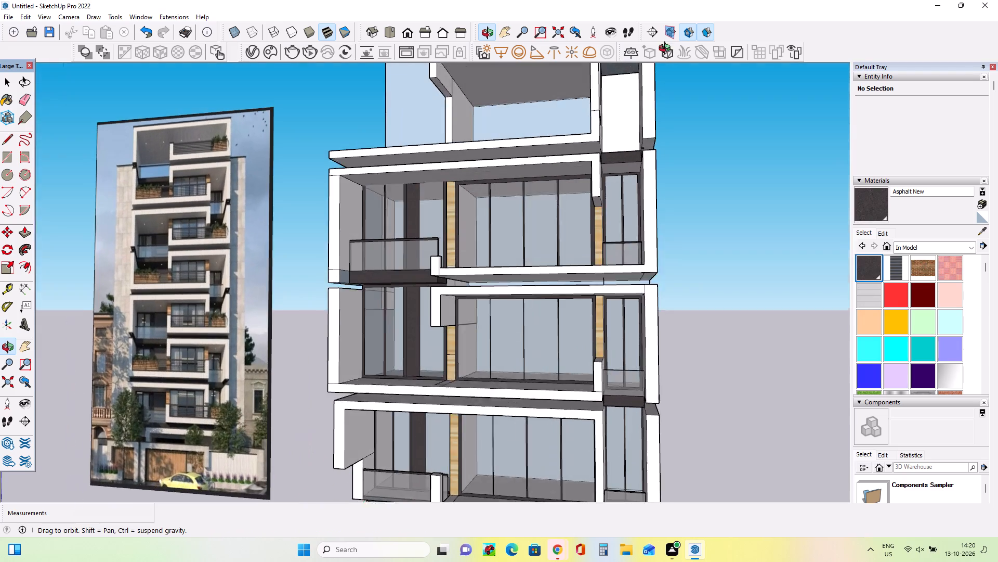
middle_click_drag(667, 49, 668, 43)
scroll(619, 165, "up", 7)
middle_click_drag(614, 182, 611, 199)
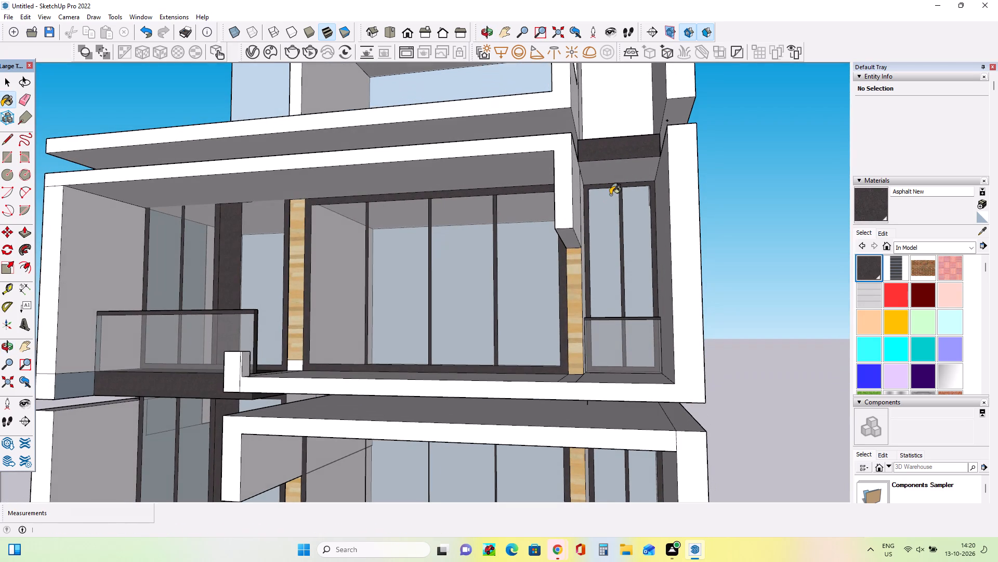
left_click(624, 169)
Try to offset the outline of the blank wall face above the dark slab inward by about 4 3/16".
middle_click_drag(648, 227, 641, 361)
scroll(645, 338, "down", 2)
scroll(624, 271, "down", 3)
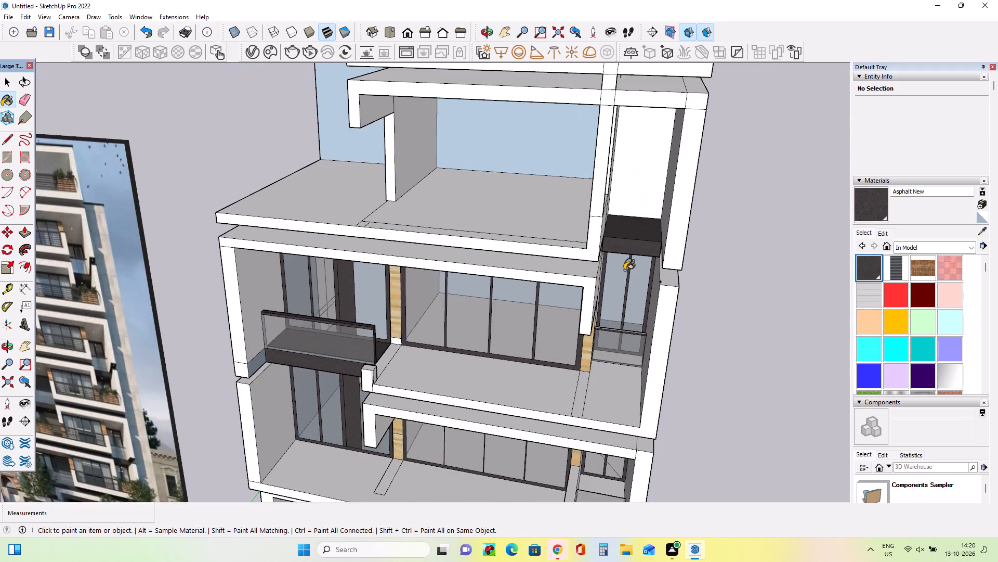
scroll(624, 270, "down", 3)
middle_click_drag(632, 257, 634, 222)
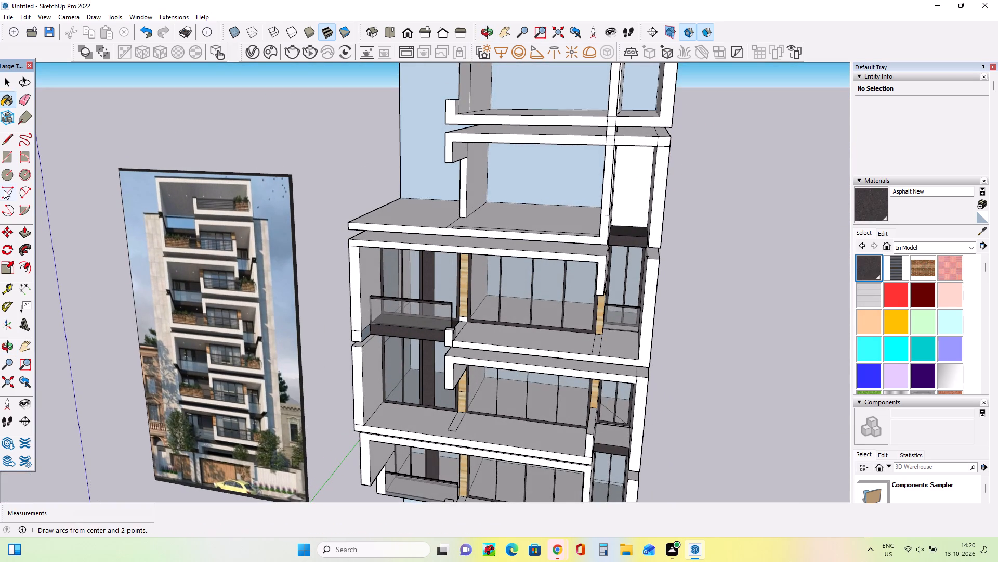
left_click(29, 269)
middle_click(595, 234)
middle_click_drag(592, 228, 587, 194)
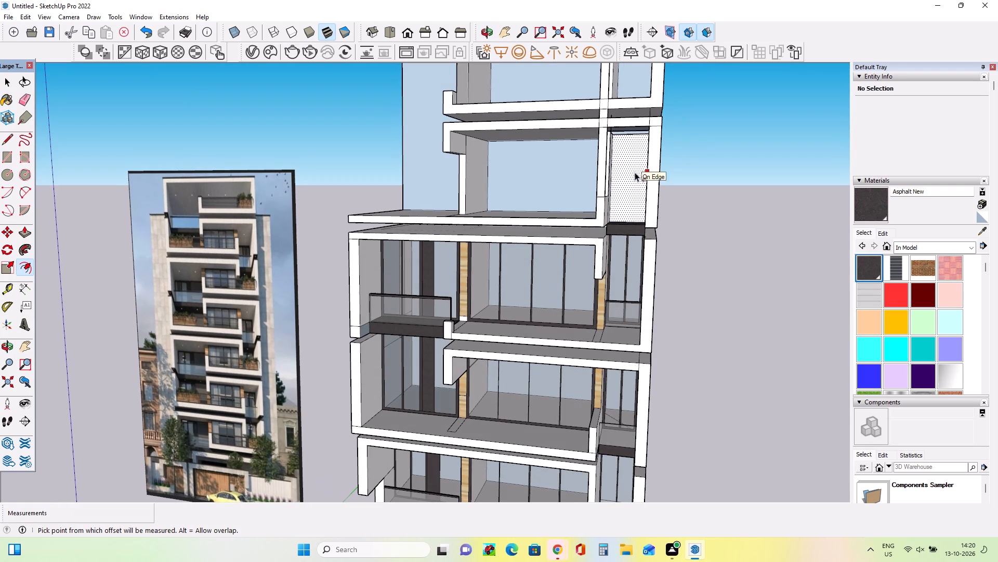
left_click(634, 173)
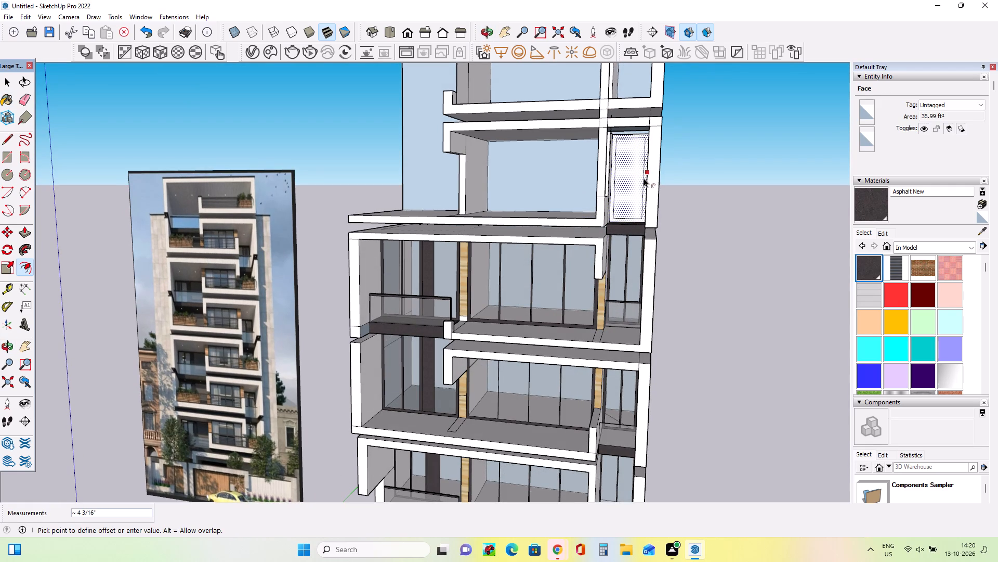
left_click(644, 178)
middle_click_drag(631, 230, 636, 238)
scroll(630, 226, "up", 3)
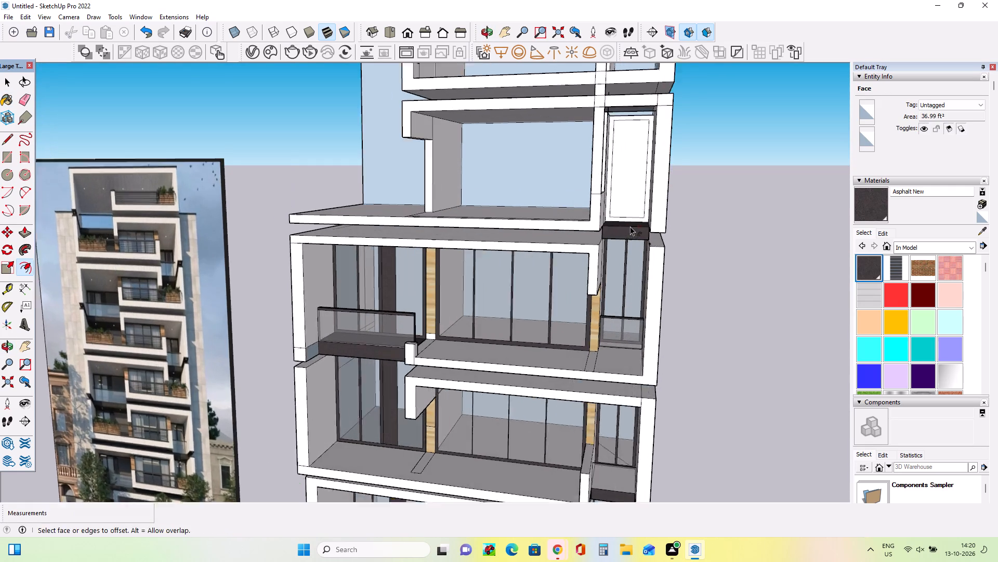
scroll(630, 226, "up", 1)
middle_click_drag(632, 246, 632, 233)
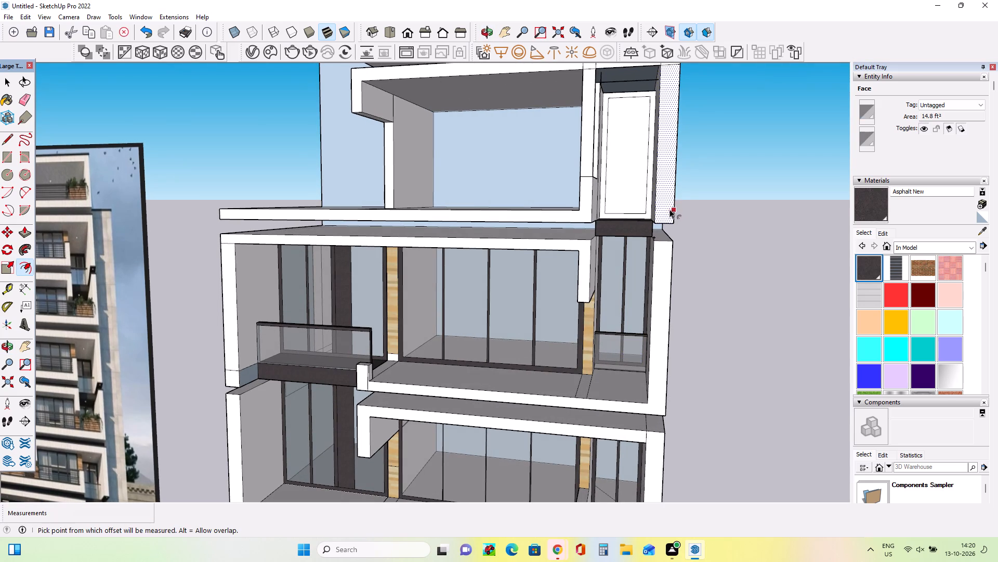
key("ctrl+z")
Offset the outline of the narrow bay's blank wall face above the dark slab inward to form a slim window frame.
left_click(628, 163)
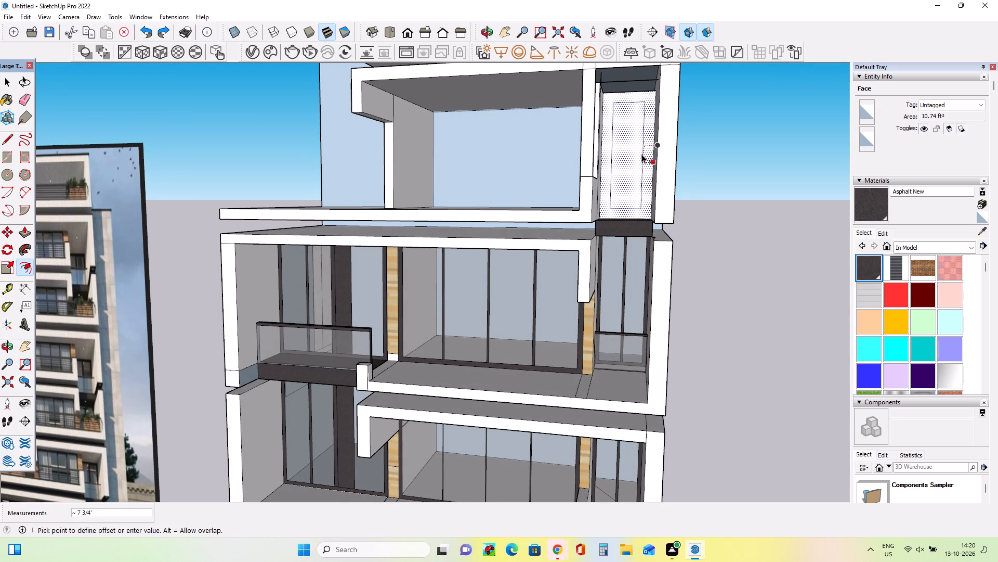
left_click(650, 155)
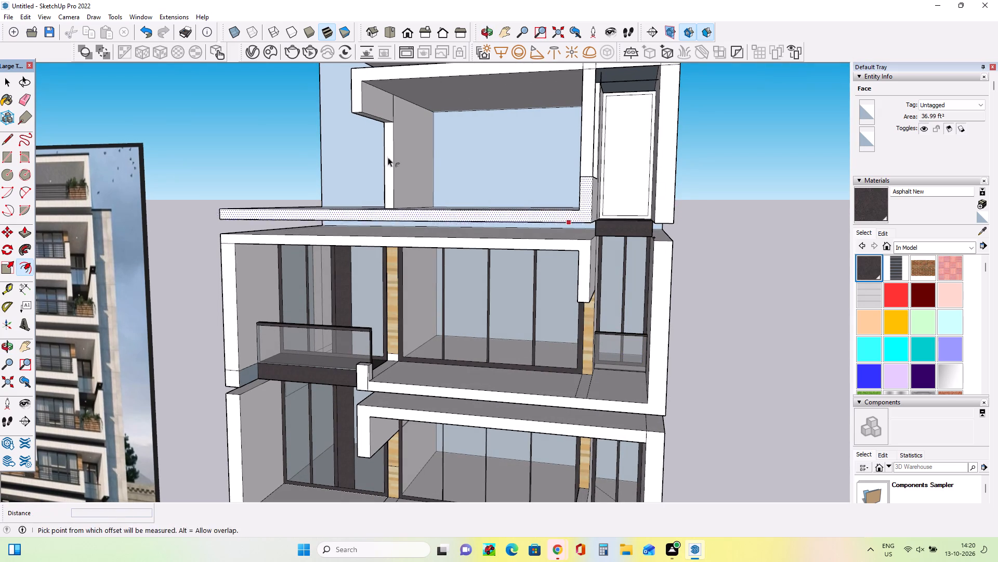
Draw a 1 1/2" wide, about 9' 1 1/2" high mullion rectangle at the middle of the narrow bay's framed window.
left_click(9, 161)
middle_click_drag(535, 199, 536, 229)
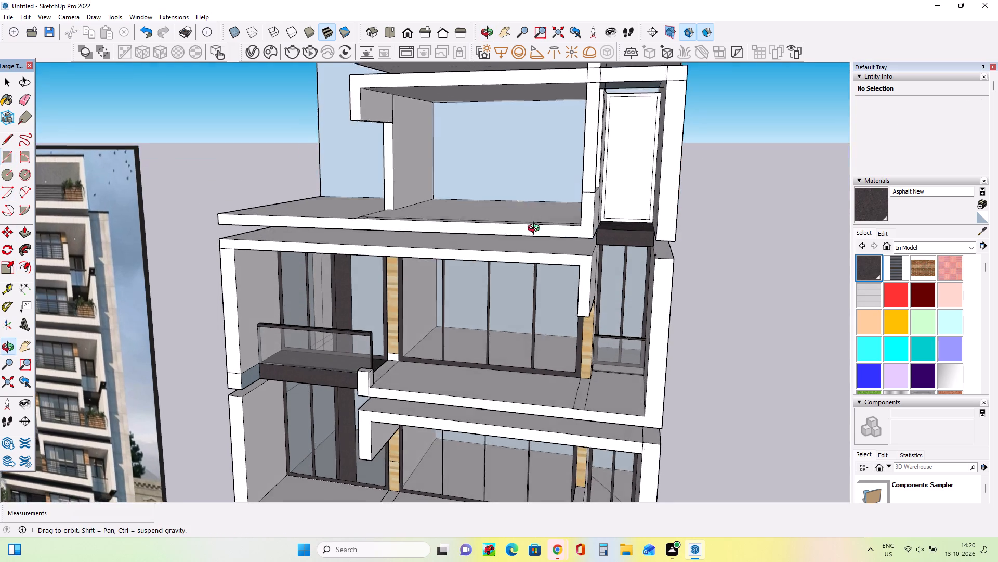
middle_click_drag(536, 229, 532, 241)
left_click(625, 224)
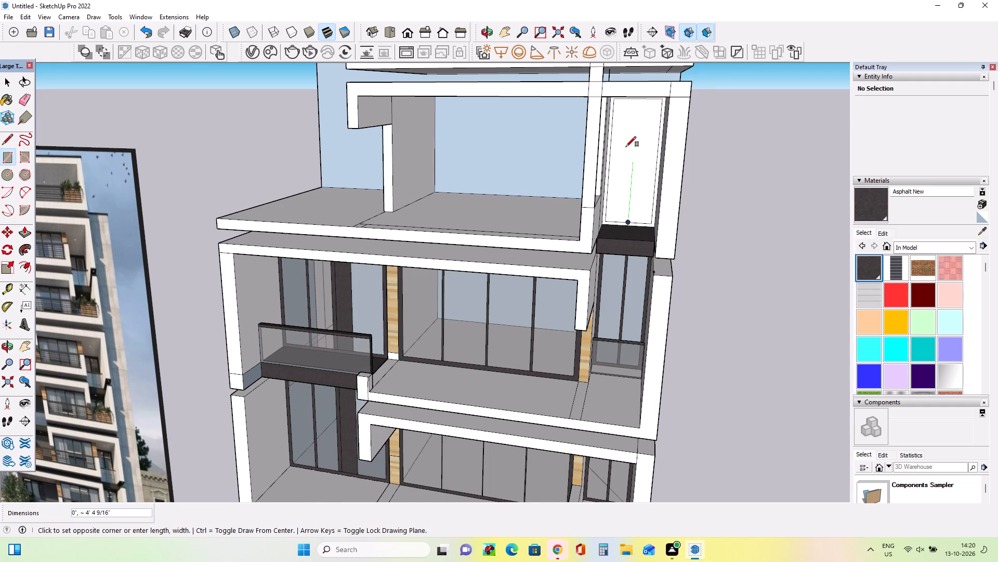
scroll(627, 128, "up", 3)
middle_click_drag(629, 127, 632, 83)
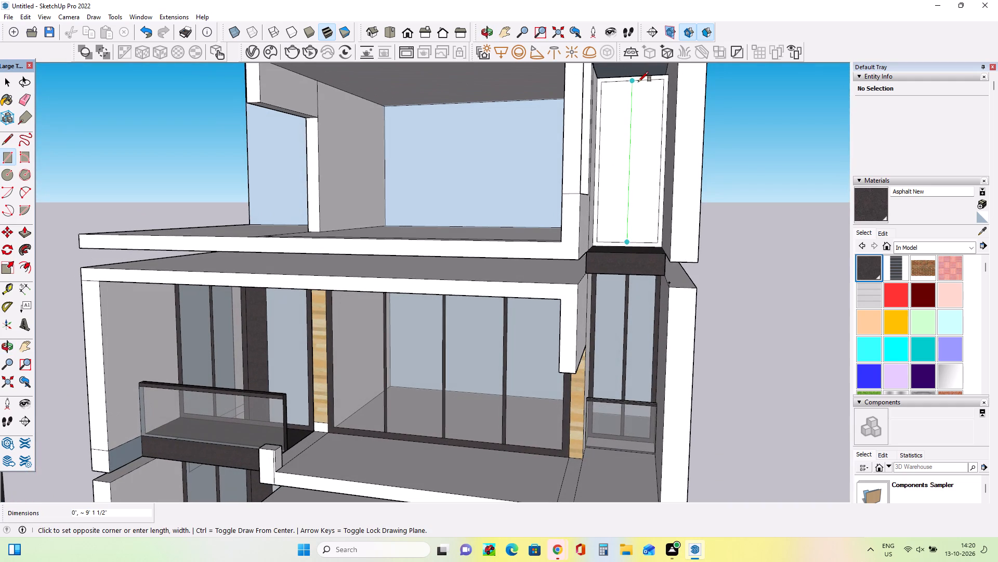
scroll(638, 82, "up", 9)
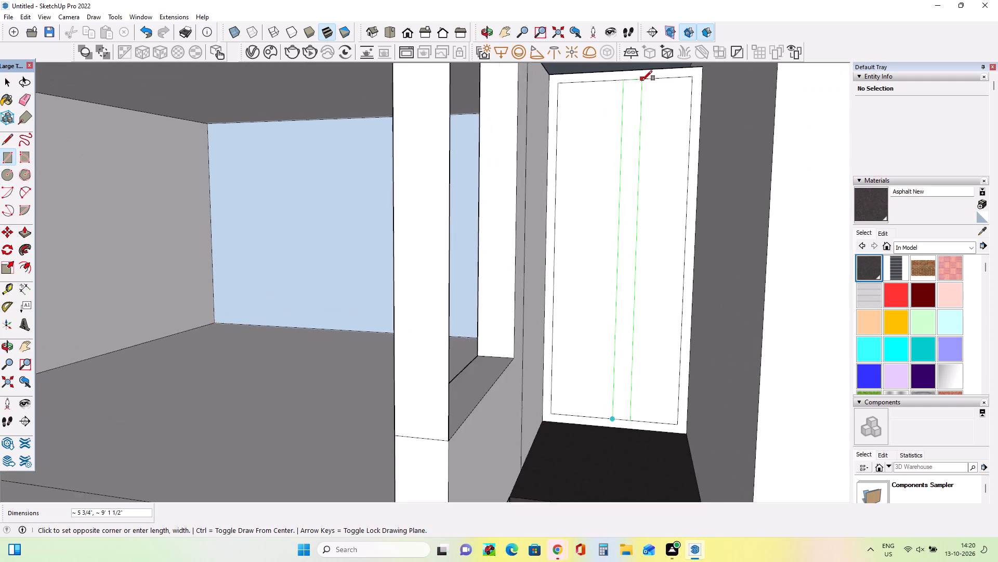
scroll(642, 81, "up", 2)
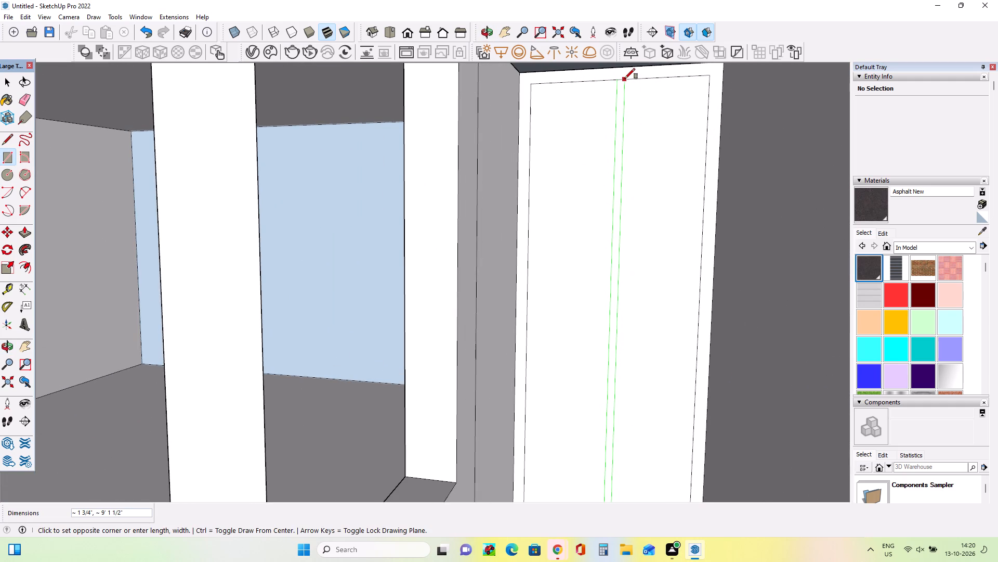
left_click(624, 79)
Paint the narrow bay window's mullion and surrounding frame with Asphalt New.
left_click(887, 198)
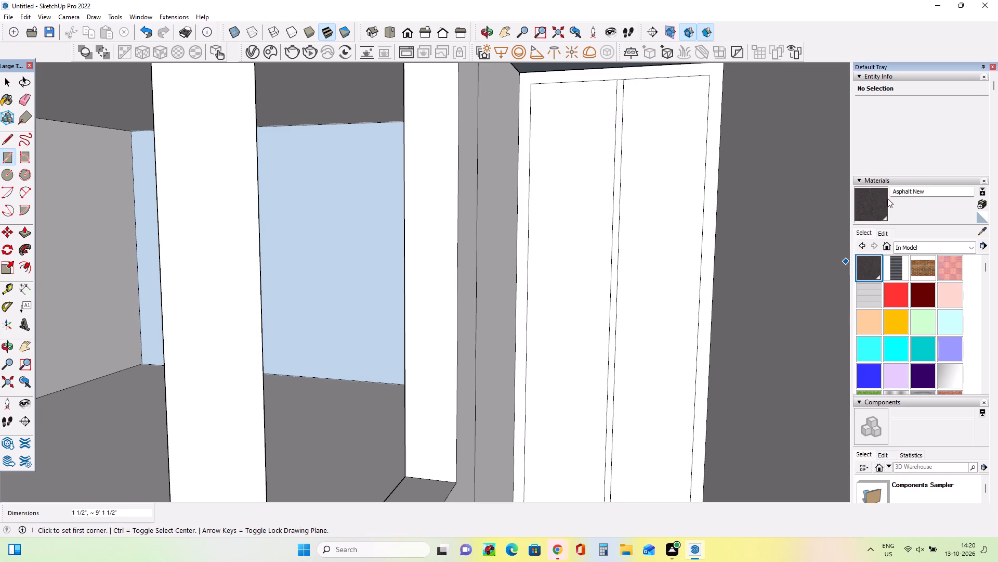
left_click(870, 202)
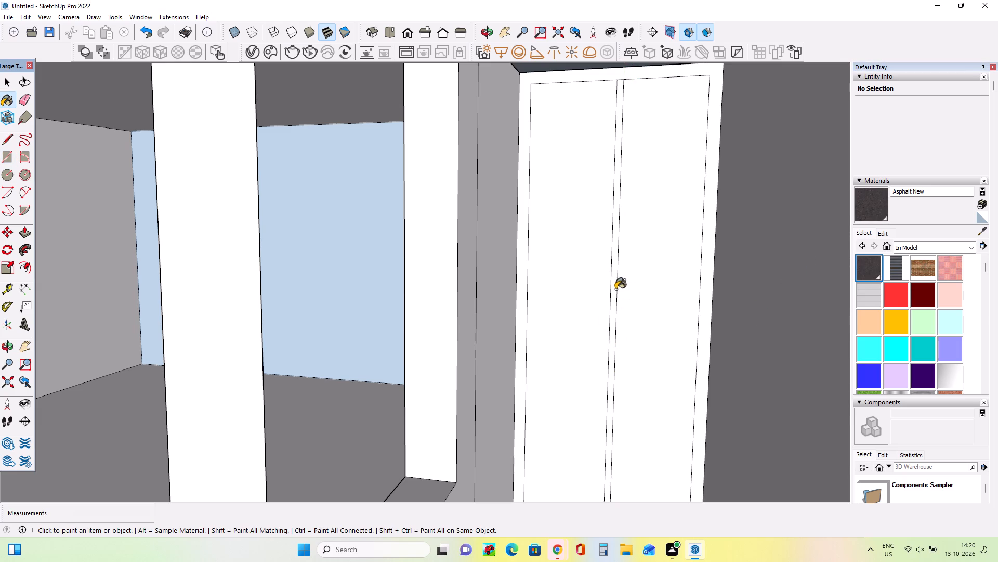
left_click(612, 287)
left_click(707, 300)
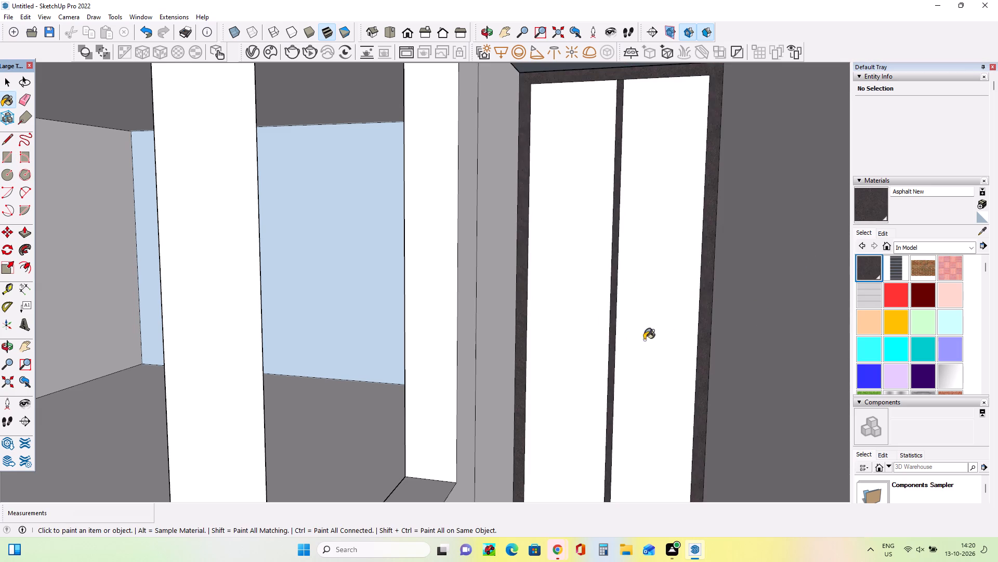
Paint both panes of the narrow bay's window with Translucent Glass Gray.
scroll(463, 324, "down", 3)
middle_click_drag(519, 354, 541, 350)
scroll(945, 323, "down", 3)
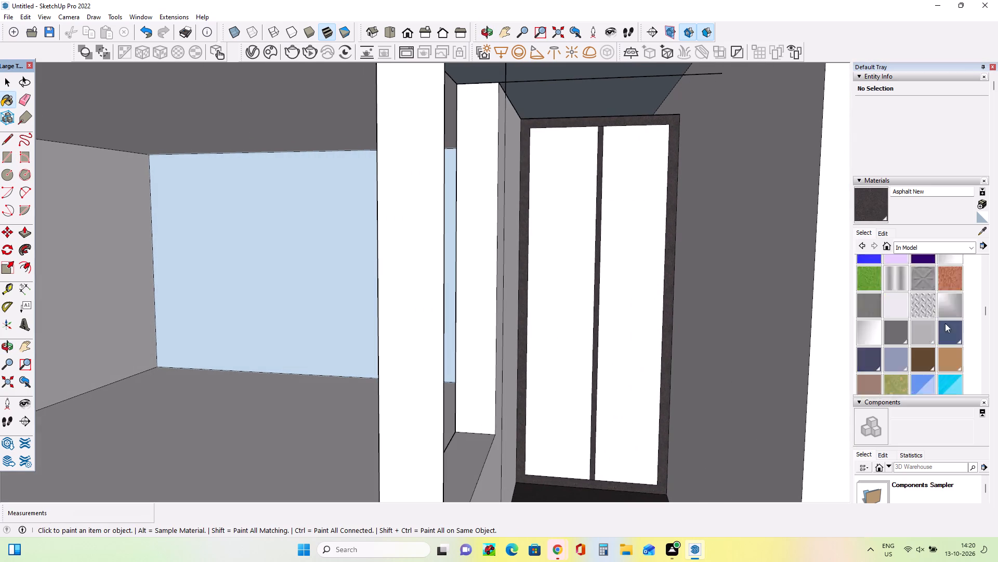
scroll(930, 332, "down", 3)
scroll(930, 333, "up", 2)
left_click(862, 340)
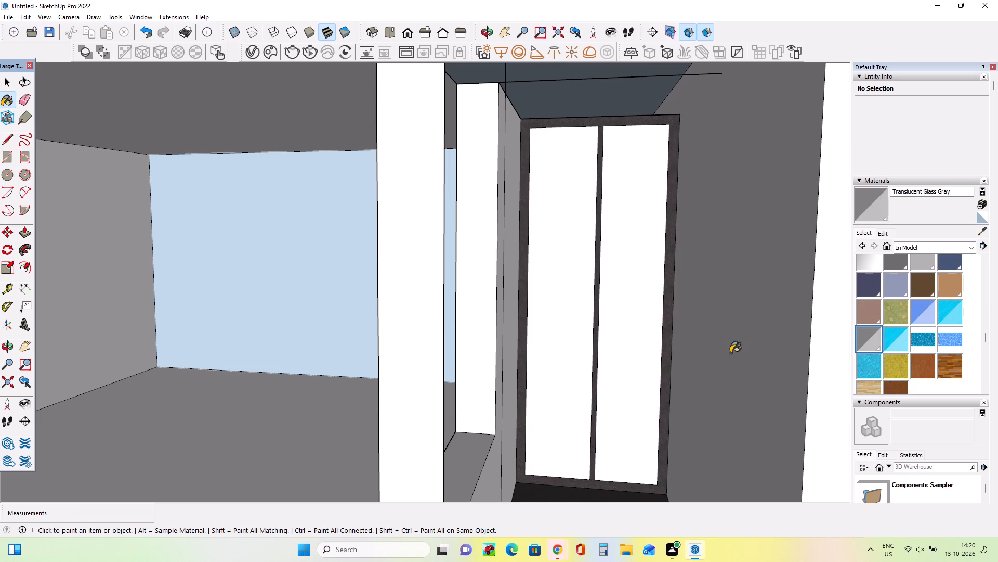
left_click(636, 359)
left_click(576, 348)
Erase the stray line crossing the narrow bay beneath the ceiling above the new window.
scroll(624, 374, "down", 7)
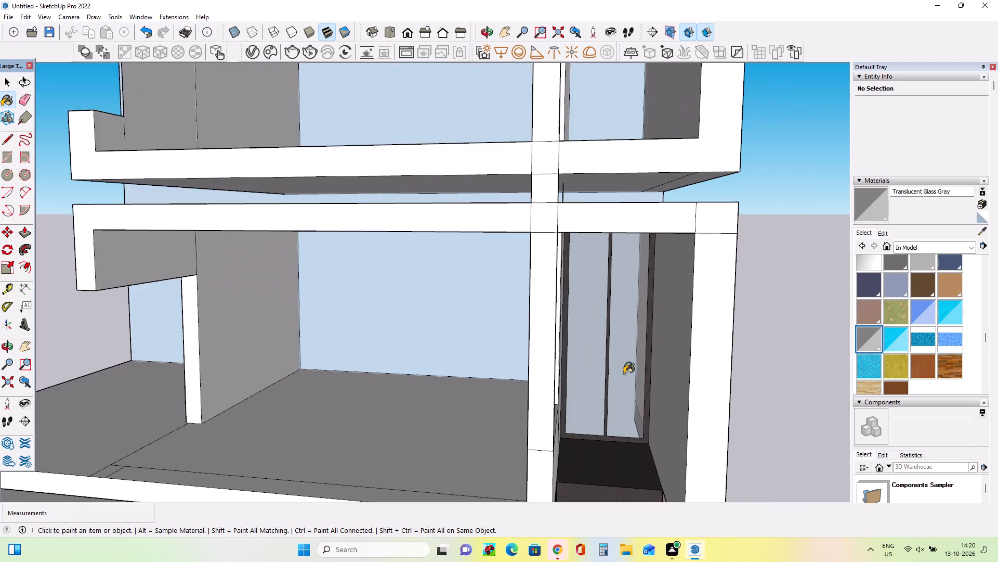
scroll(624, 374, "down", 4)
middle_click_drag(624, 362, 626, 280)
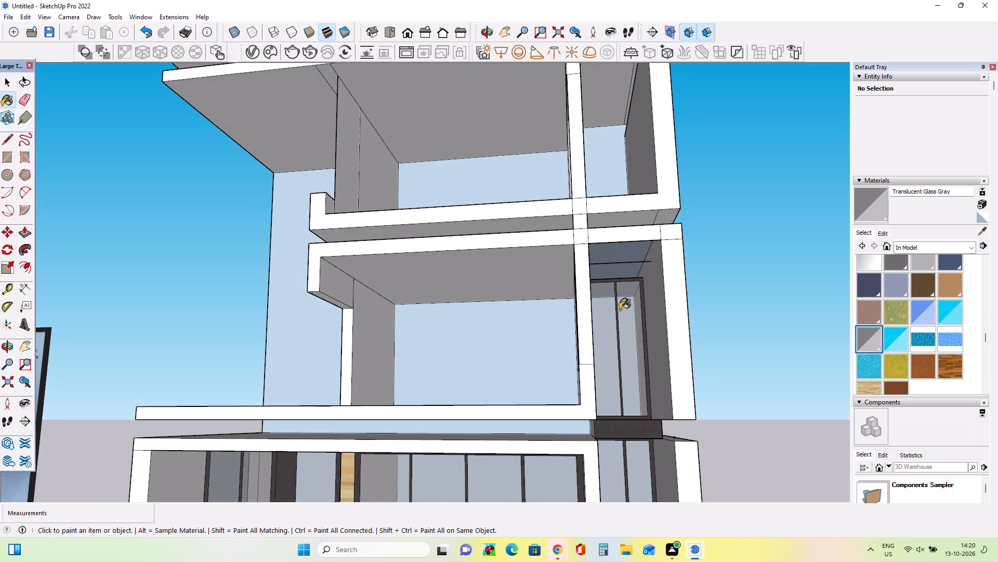
left_click(23, 99)
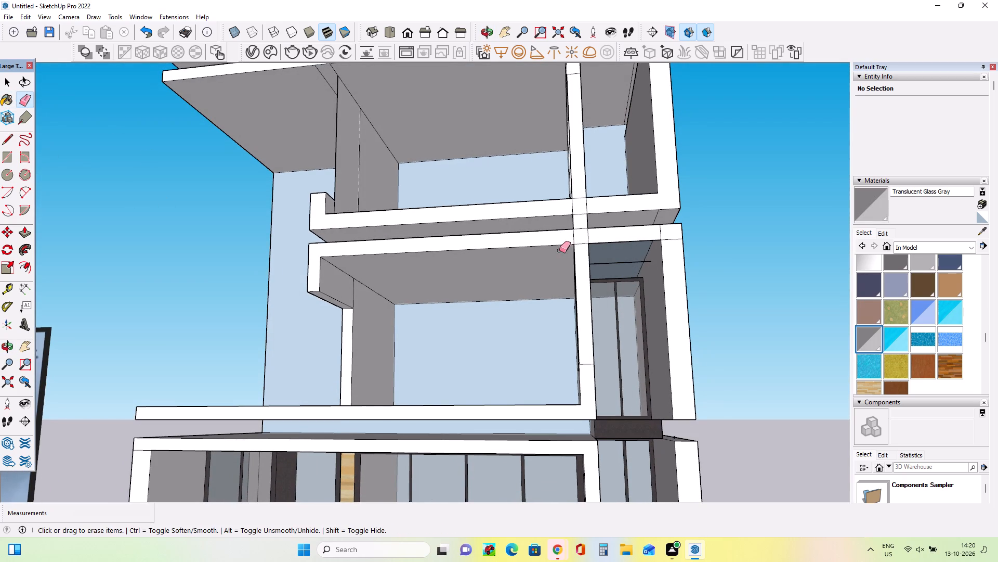
left_click(627, 262)
Erase the short vertical edge in the gap between storeys beside the end of the dark slab.
scroll(621, 328, "down", 7)
middle_click_drag(646, 412, 636, 438)
scroll(636, 434, "down", 1)
scroll(654, 390, "up", 6)
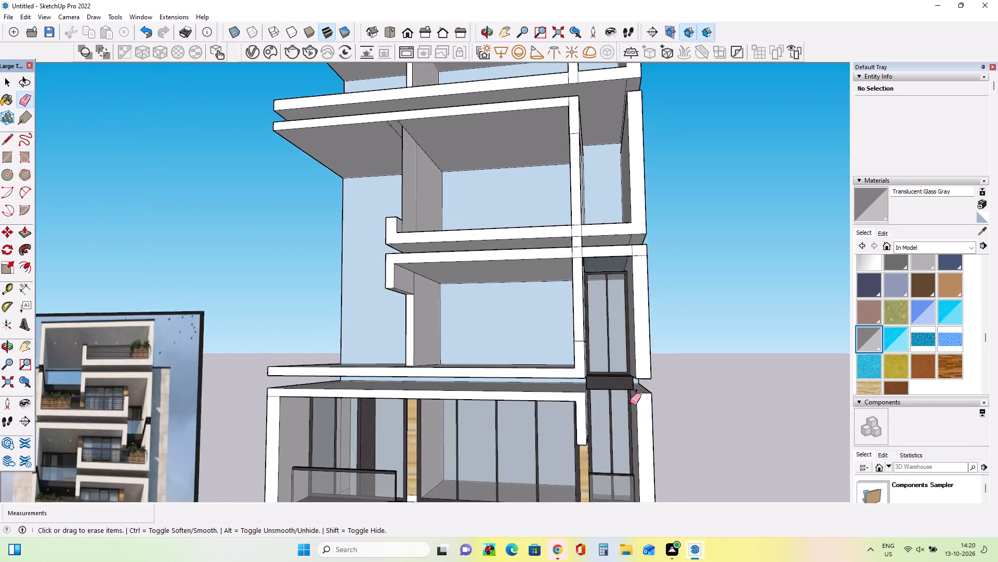
scroll(630, 402, "up", 11)
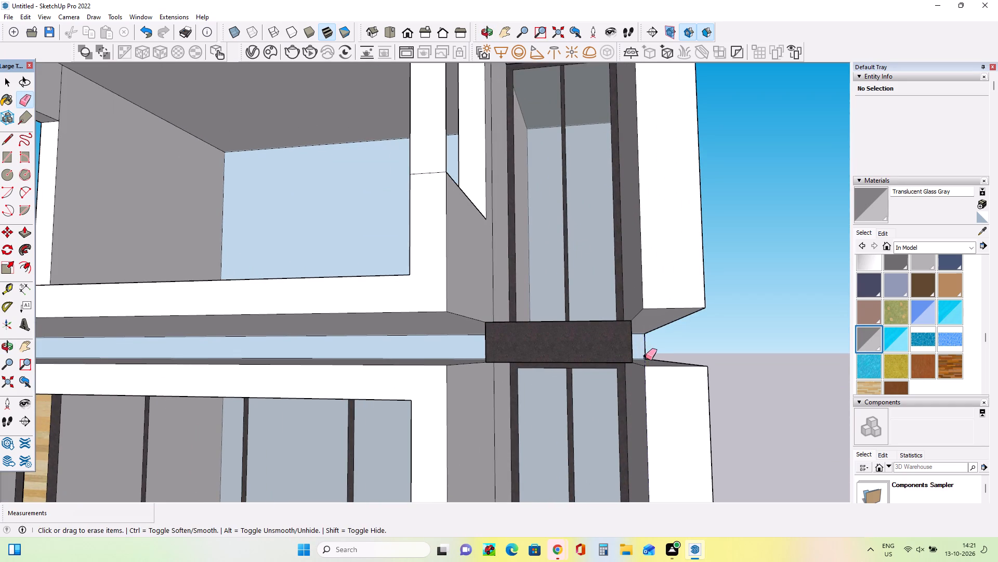
left_click(646, 357)
Draw a 3' 10 1/4" line across the top of the narrow bay's dark slab, parallel to its front edge, marking a thin railing strip.
middle_click_drag(653, 384, 625, 407)
scroll(632, 412, "down", 3)
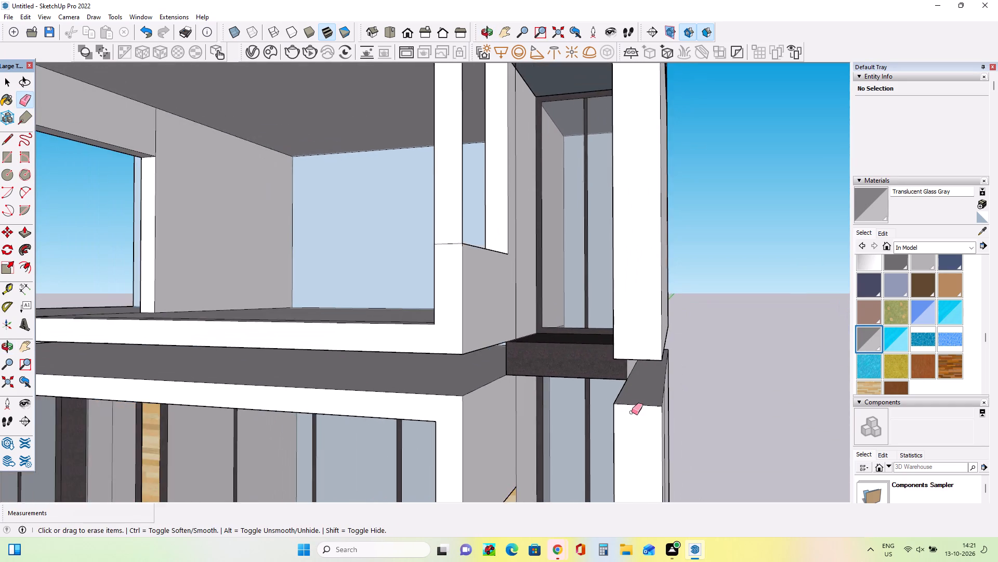
scroll(631, 412, "down", 20)
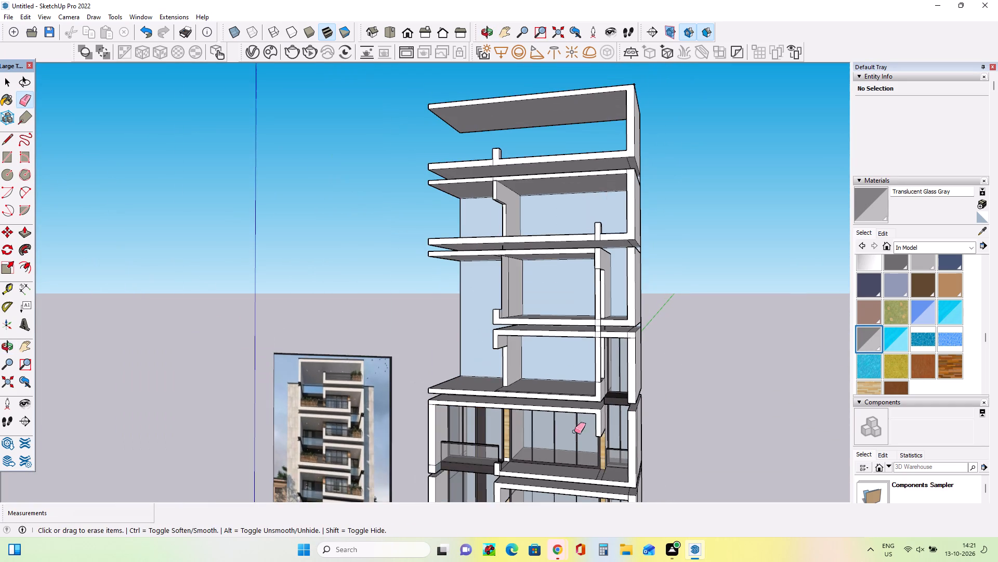
scroll(614, 415, "up", 14)
middle_click_drag(622, 420, 647, 440)
middle_click_drag(662, 407, 663, 421)
left_click(6, 139)
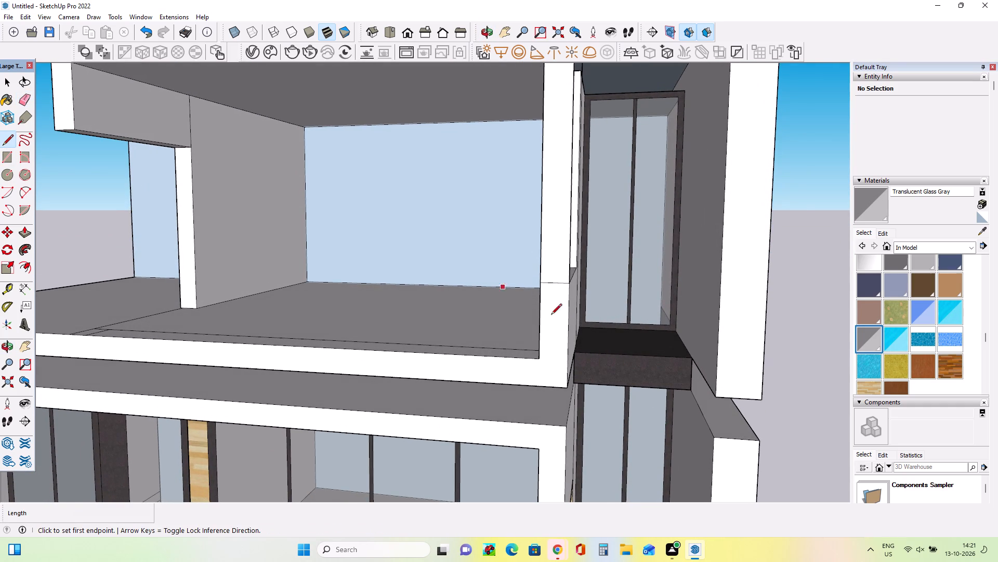
scroll(664, 347, "up", 9)
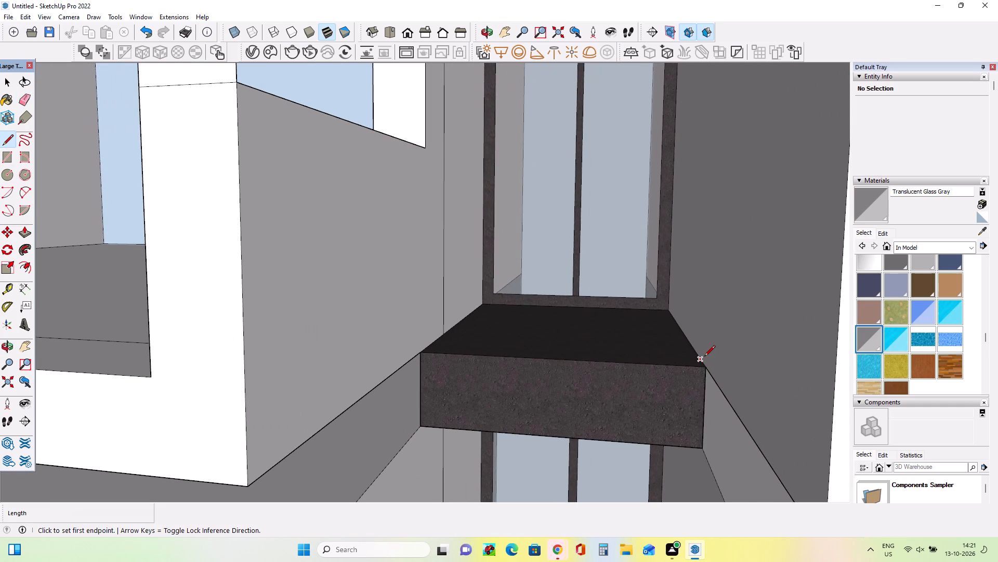
left_click(704, 357)
left_click(434, 341)
Push/Pull the thin strip along the dark slab's front edge up 2' 5 15/16" to form the railing.
left_click(26, 234)
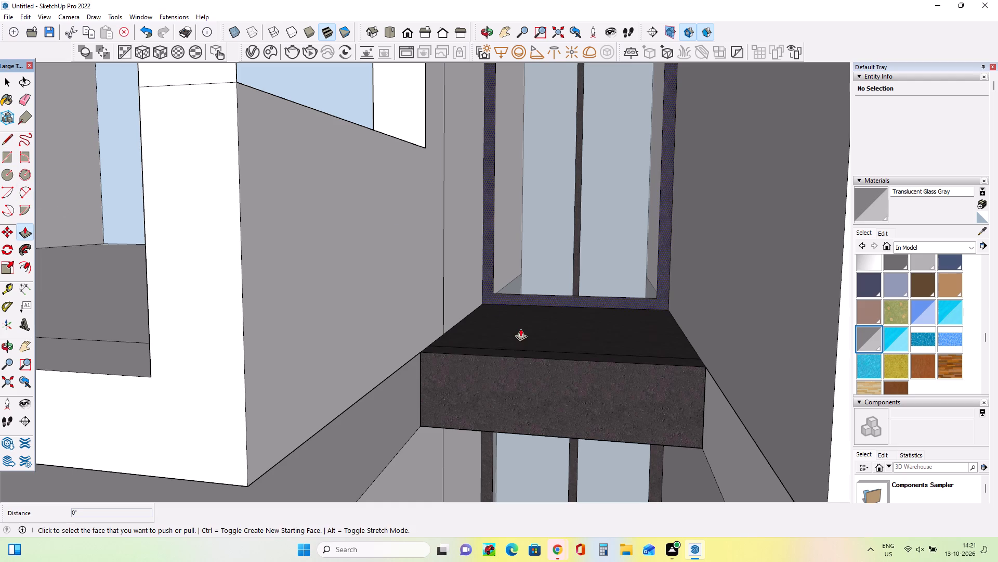
left_click(526, 354)
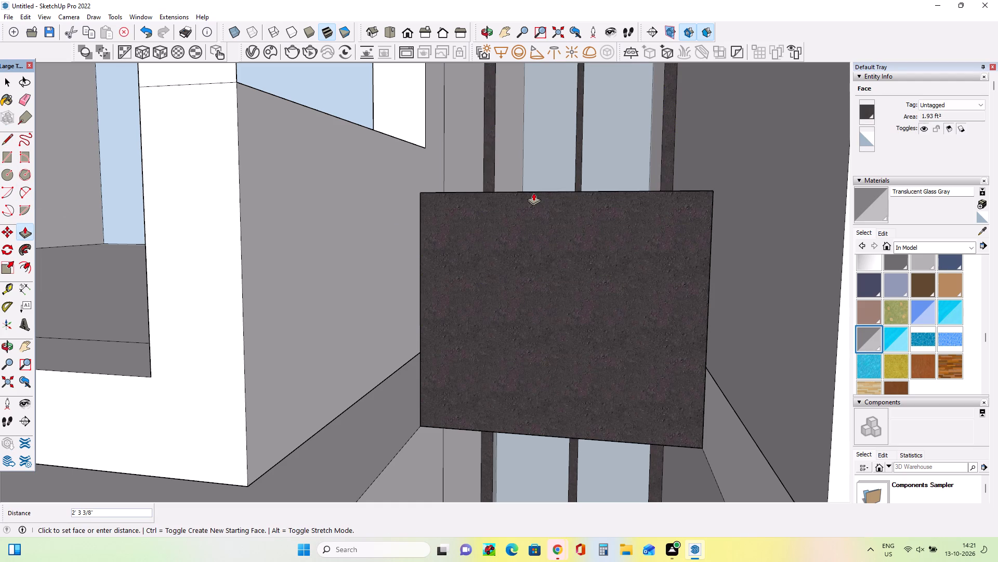
left_click(533, 177)
middle_click_drag(551, 306, 552, 300)
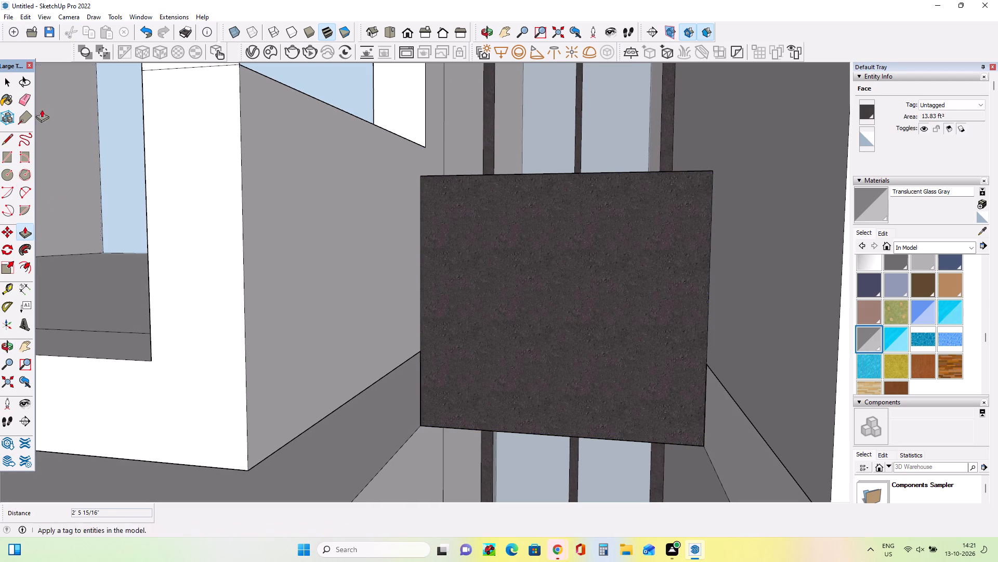
Draw a 3' 10 1/4" line across the railing's front face at slab-top level, separating the railing from the slab edge.
left_click(8, 138)
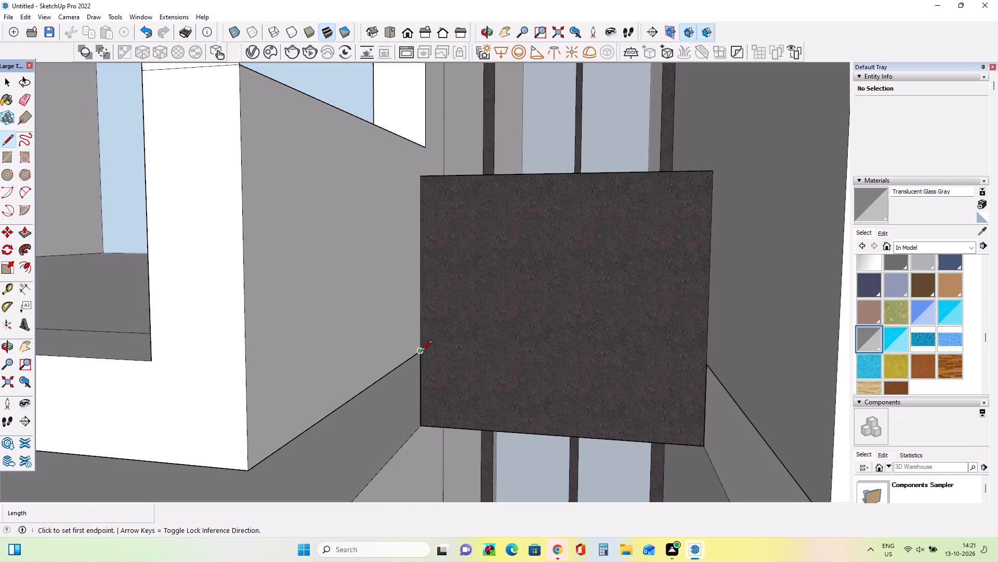
left_click(422, 352)
left_click(707, 367)
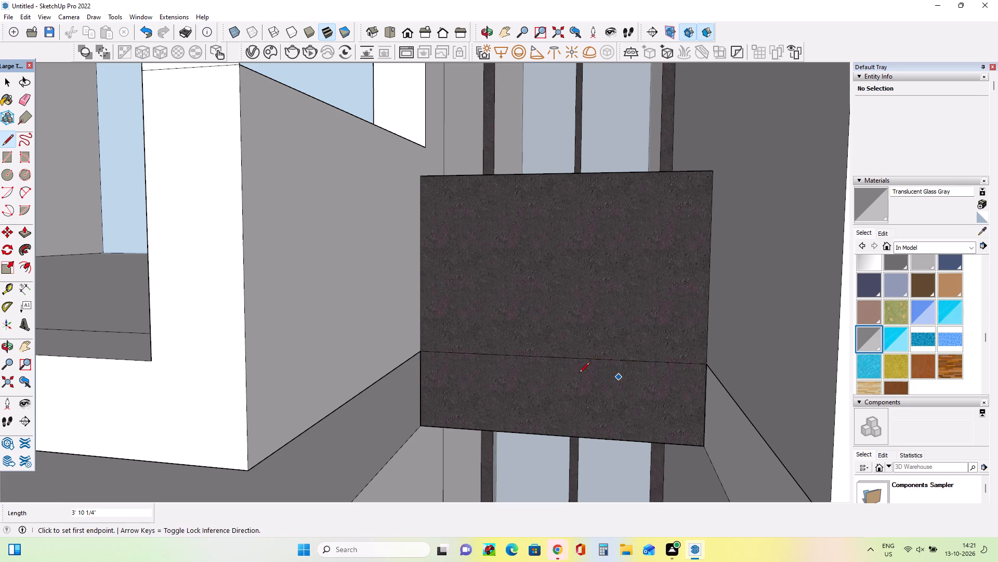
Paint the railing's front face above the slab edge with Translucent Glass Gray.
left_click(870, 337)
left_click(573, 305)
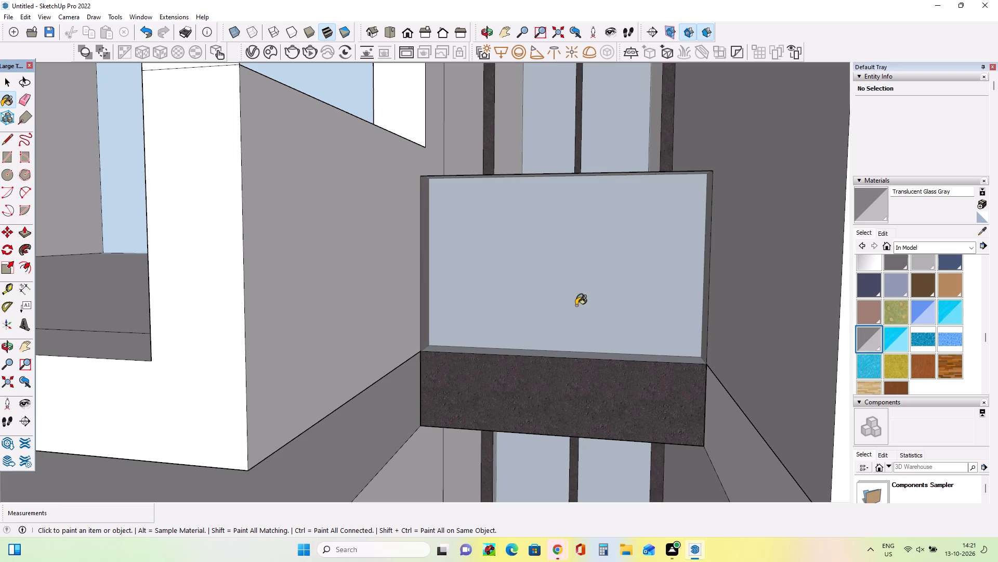
Delete the railing's front face above the slab edge and the rear face behind it.
left_click(5, 82)
left_click(476, 284)
key("Delete")
left_click(537, 277)
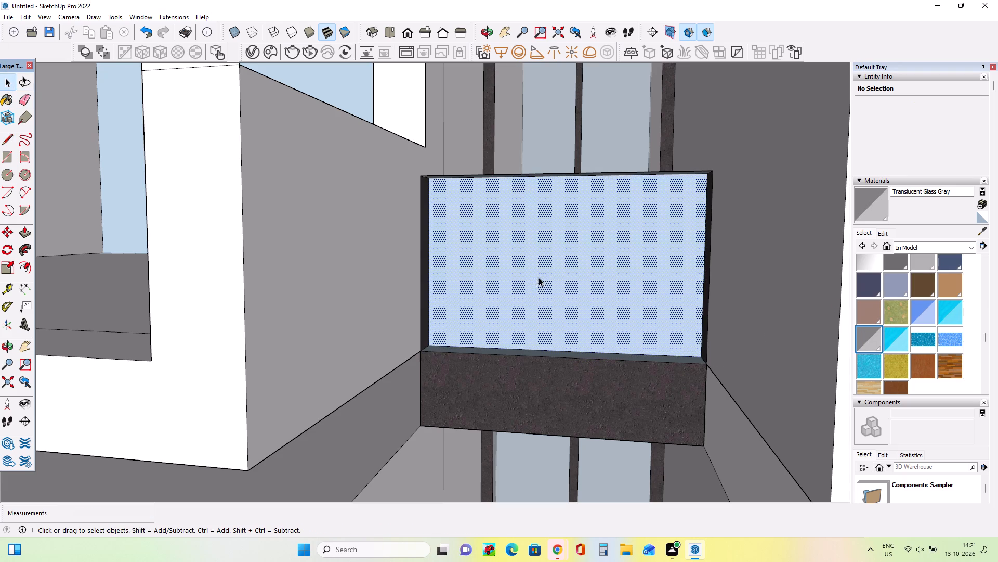
key("Delete")
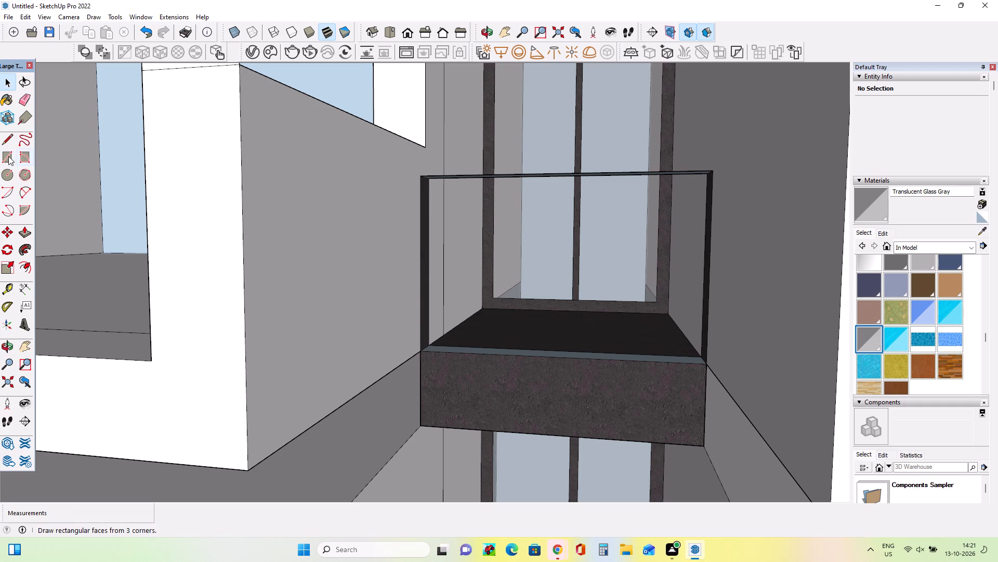
Draw a rectangle of about 3' 10 5/8" by 2' 5 15/16" closing the railing's open front above the dark slab edge.
left_click(8, 156)
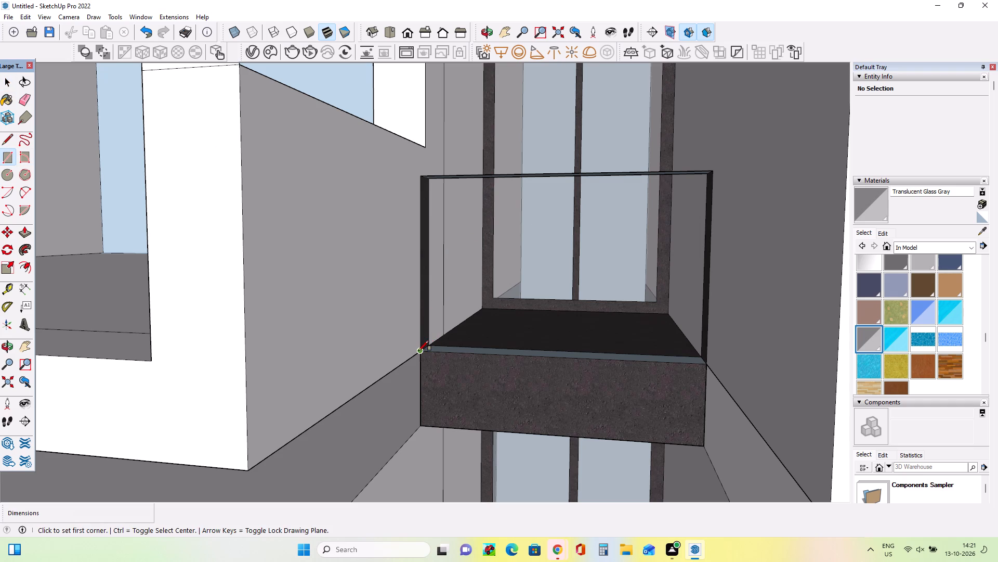
left_click(418, 351)
left_click(707, 173)
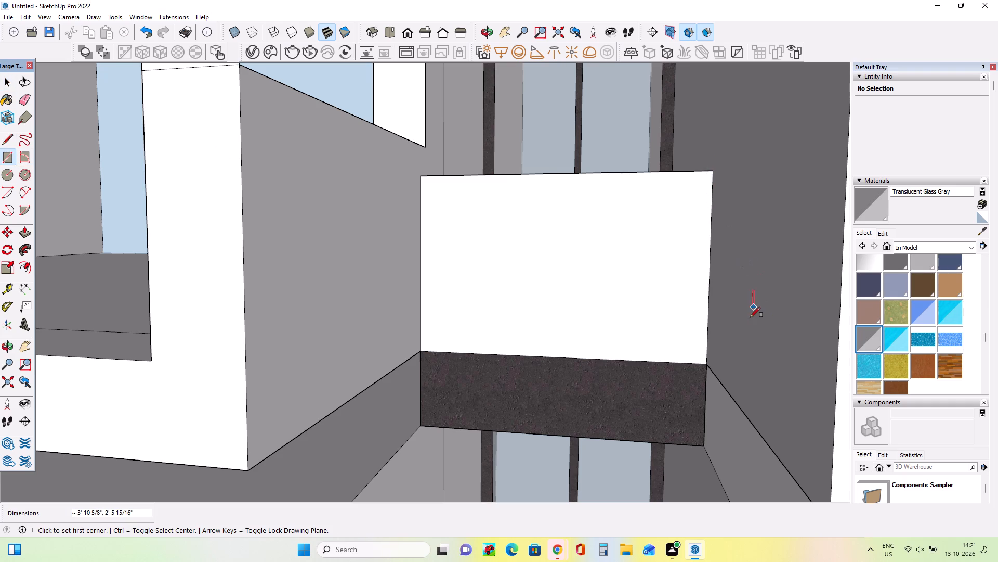
Draw a 3' 10 1/4" line across the new railing face just below its top edge to mark off a slim handrail strip.
left_click(870, 334)
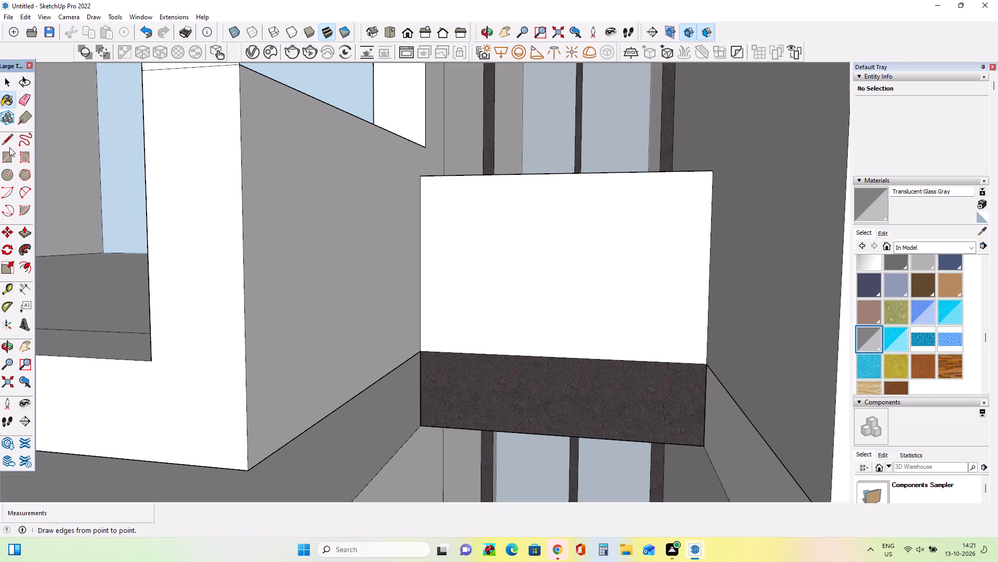
left_click(4, 142)
left_click(422, 184)
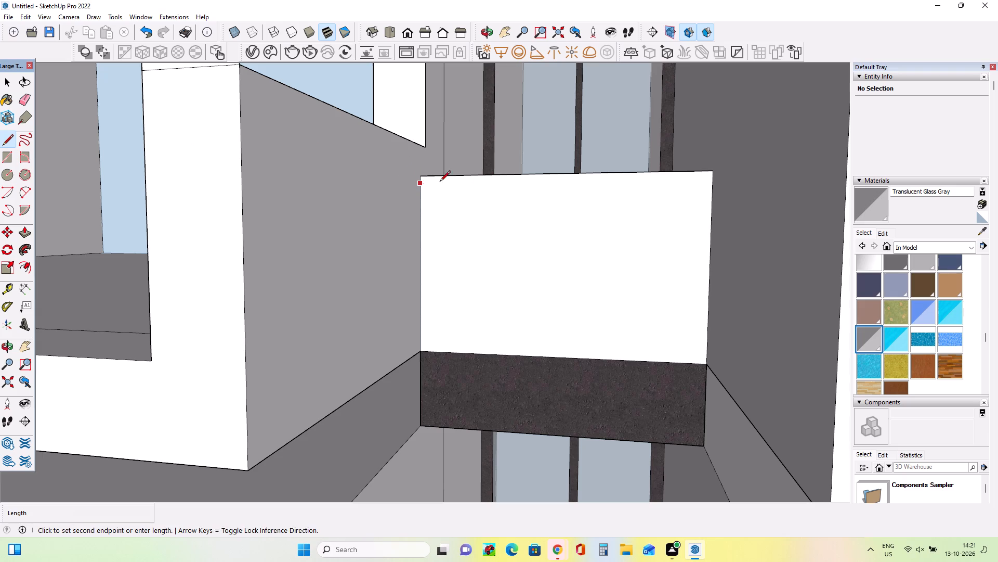
left_click(712, 180)
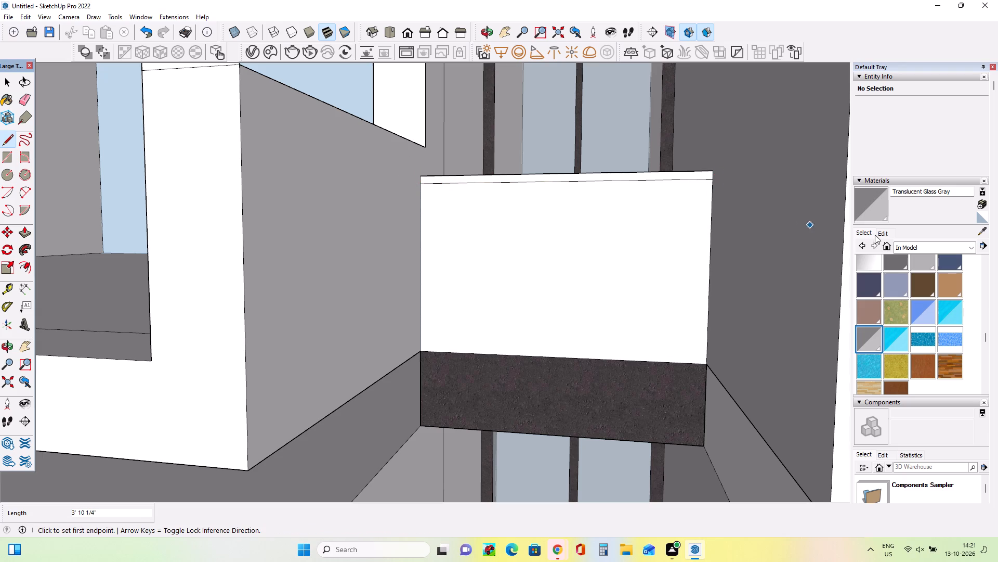
Paint the slim handrail strip along the top of the railing face with Asphalt New.
scroll(918, 293, "up", 7)
left_click(864, 264)
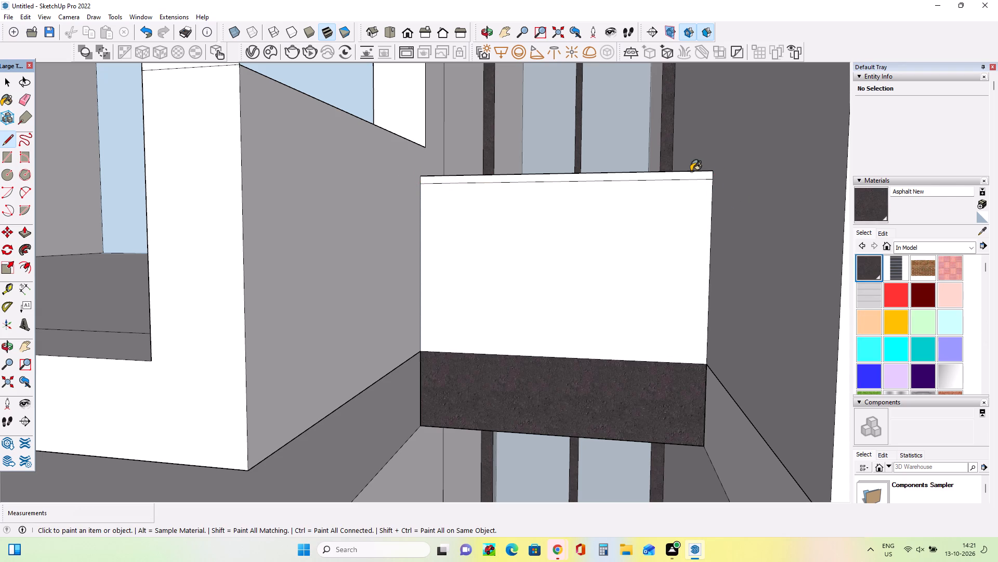
left_click(692, 177)
Paint the large front face of the railing below the handrail strip with Translucent Glass Gray.
scroll(887, 269, "down", 3)
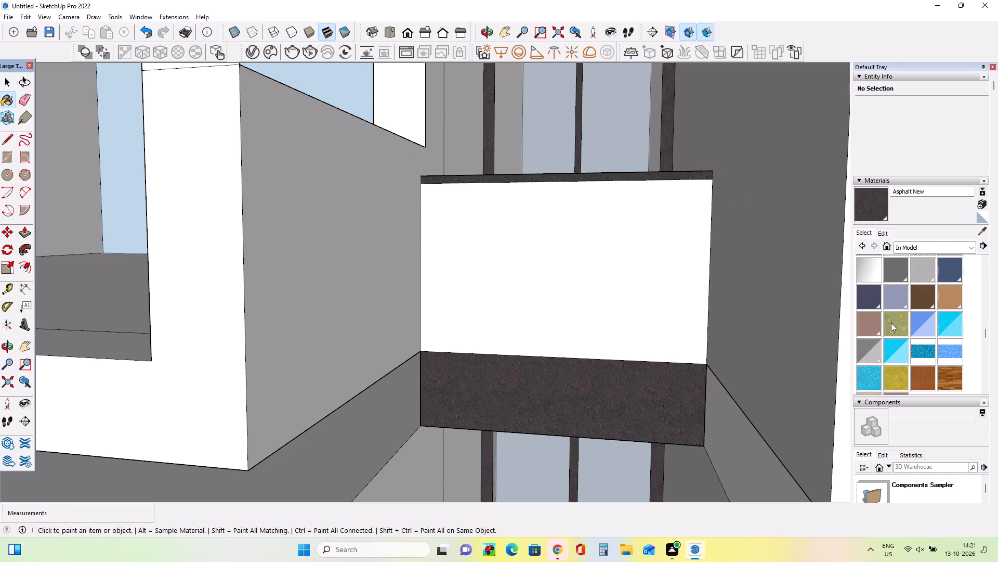
left_click(858, 357)
left_click(658, 286)
scroll(658, 286, "down", 3)
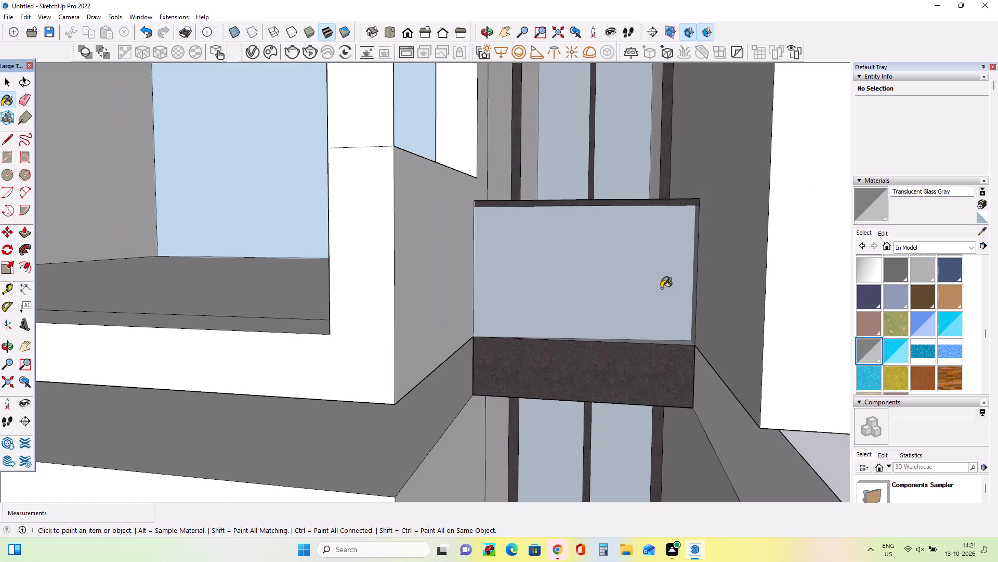
scroll(661, 288, "down", 4)
Delete the leftover unpainted grey face of the narrow bay's railing, seen from above beside the dark floor slab.
middle_click_drag(655, 296, 600, 418)
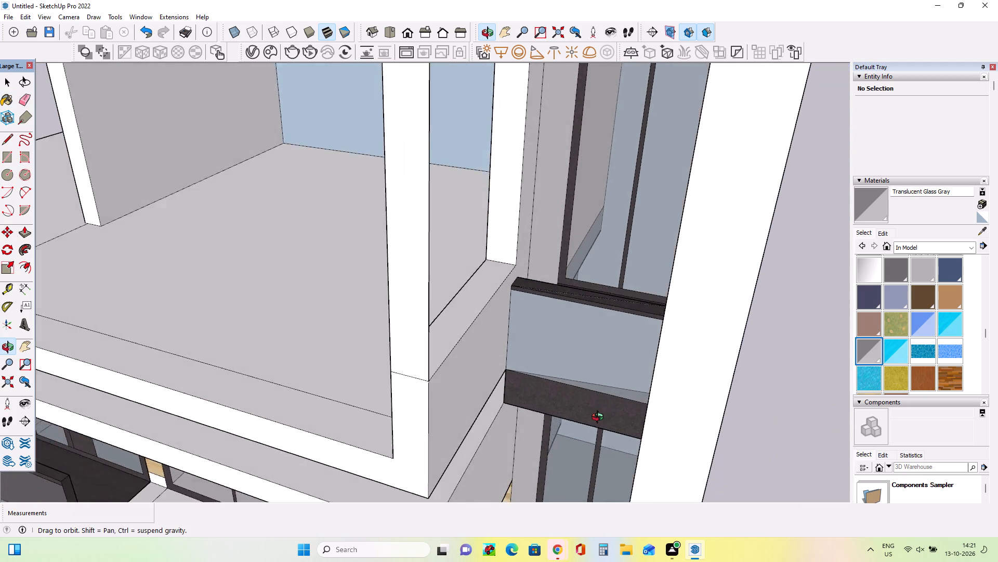
middle_click_drag(600, 418, 571, 468)
scroll(555, 337, "up", 13)
middle_click_drag(663, 348, 524, 408)
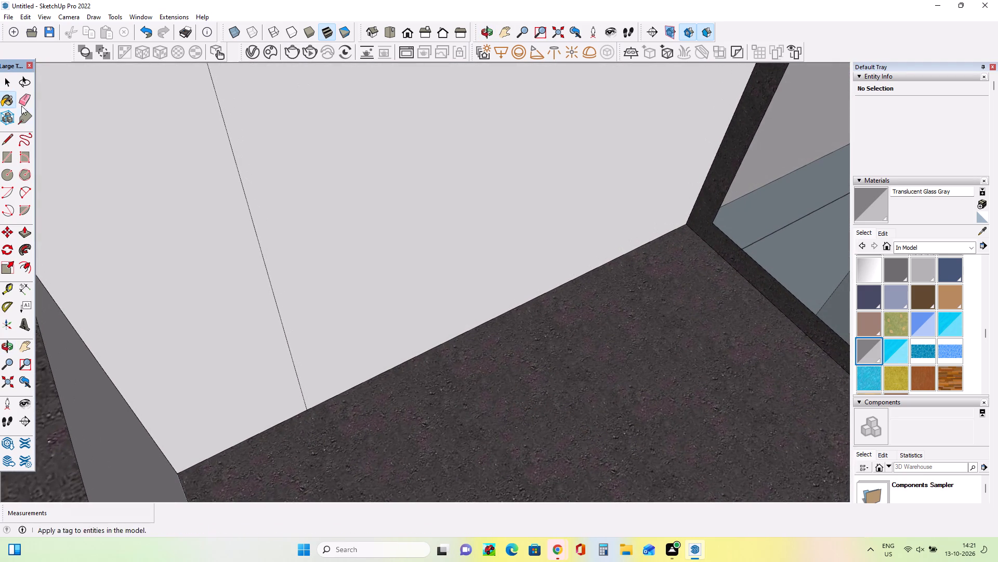
left_click(9, 80)
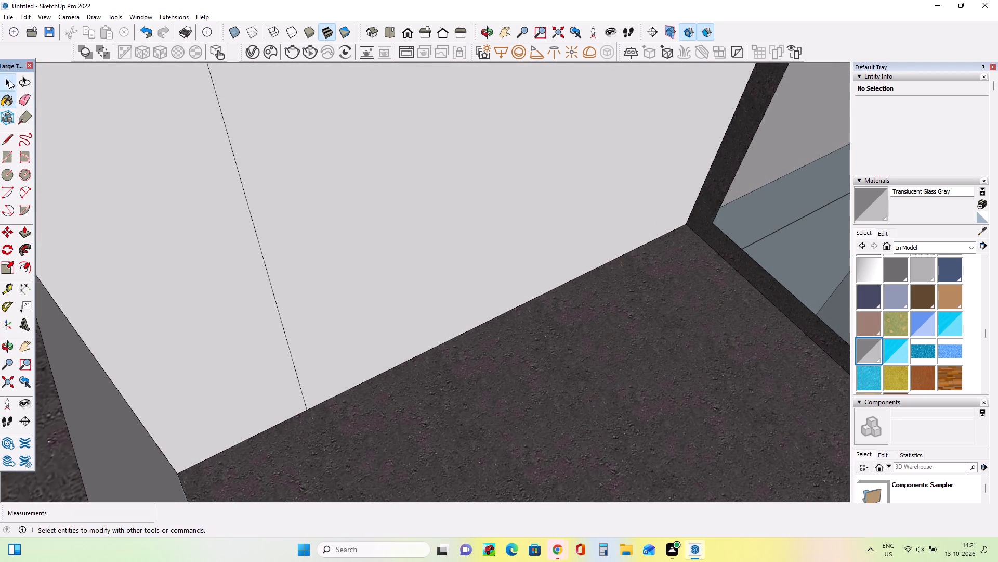
left_click(83, 401)
key("Delete")
Apply Translucent Glass Gray to the railing panel between the dark handrail and the slab edge once more.
middle_click_drag(346, 316, 378, 302)
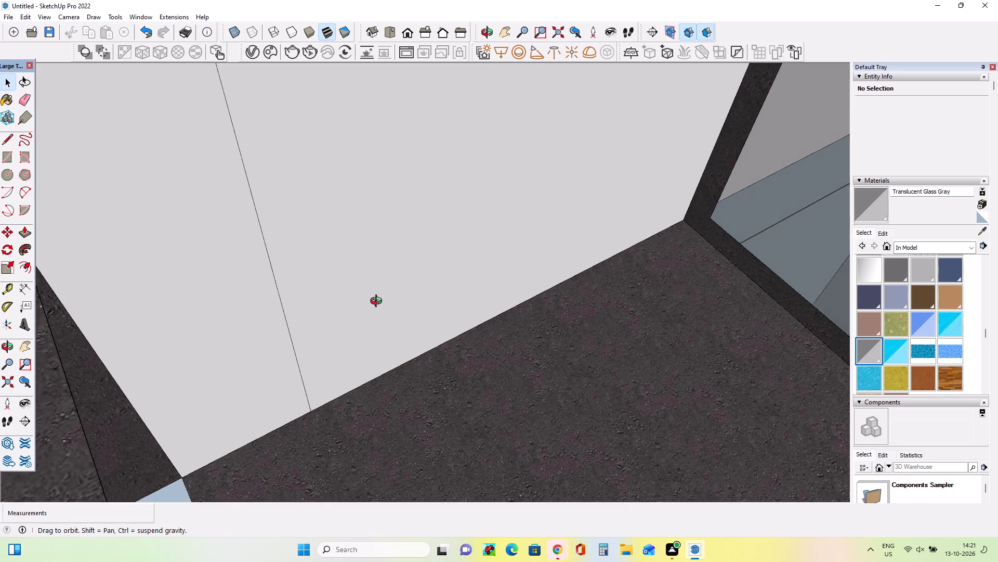
middle_click_drag(378, 302, 546, 200)
scroll(546, 200, "down", 2)
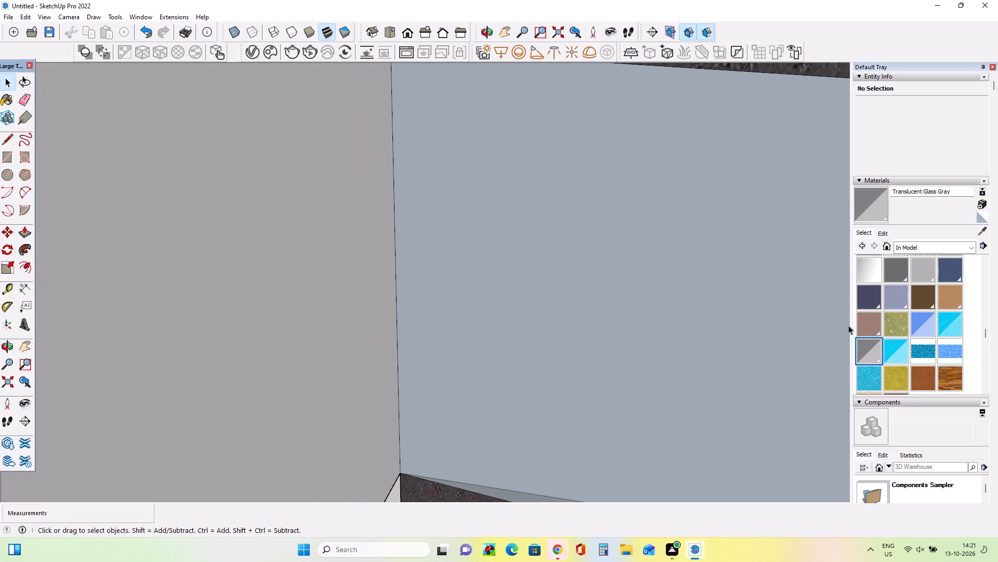
left_click(866, 344)
left_click(698, 291)
scroll(543, 252, "down", 8)
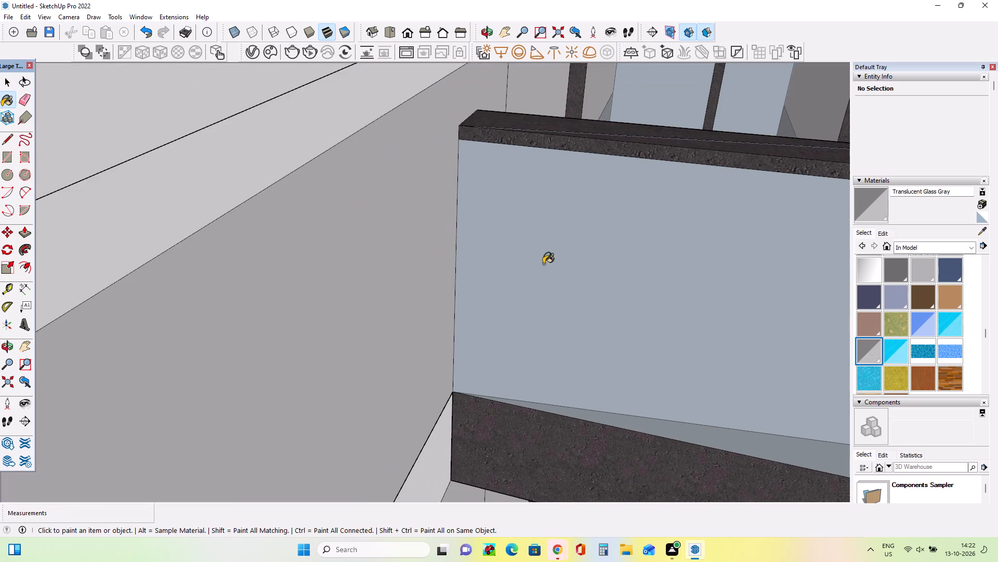
Erase the stray diagonal line running across the top of the dark handrail.
middle_click_drag(544, 263, 557, 185)
scroll(557, 185, "down", 8)
middle_click_drag(623, 220, 615, 278)
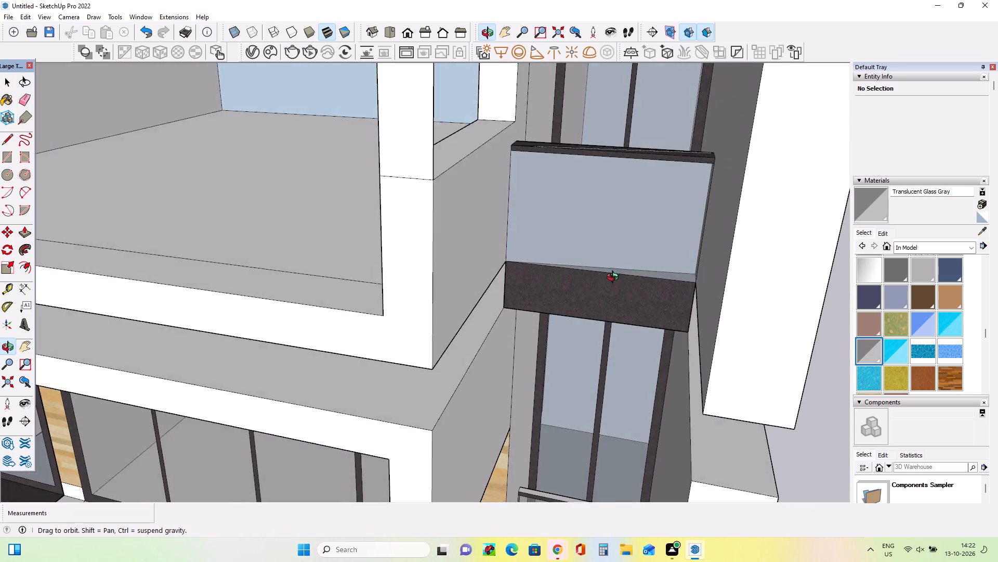
middle_click_drag(615, 278, 615, 280)
scroll(650, 267, "up", 7)
middle_click_drag(634, 284, 573, 324)
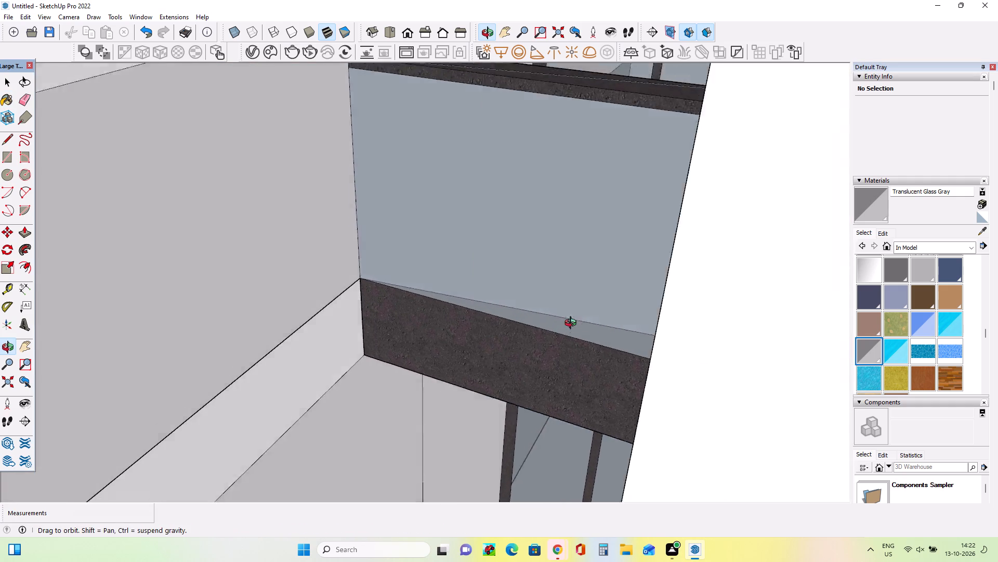
middle_click_drag(573, 324, 554, 413)
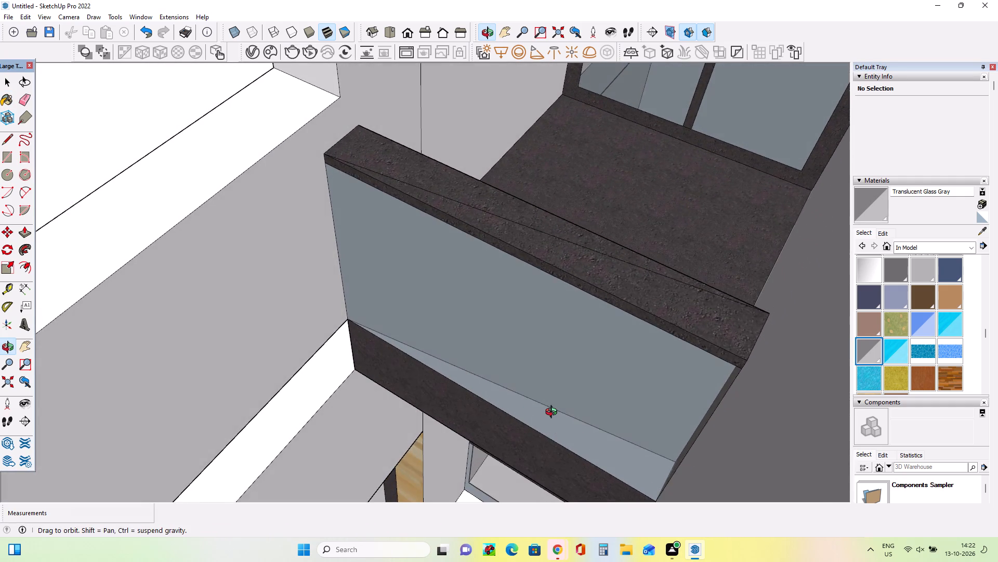
middle_click_drag(554, 413, 521, 424)
middle_click_drag(535, 349, 716, 334)
scroll(713, 329, "down", 3)
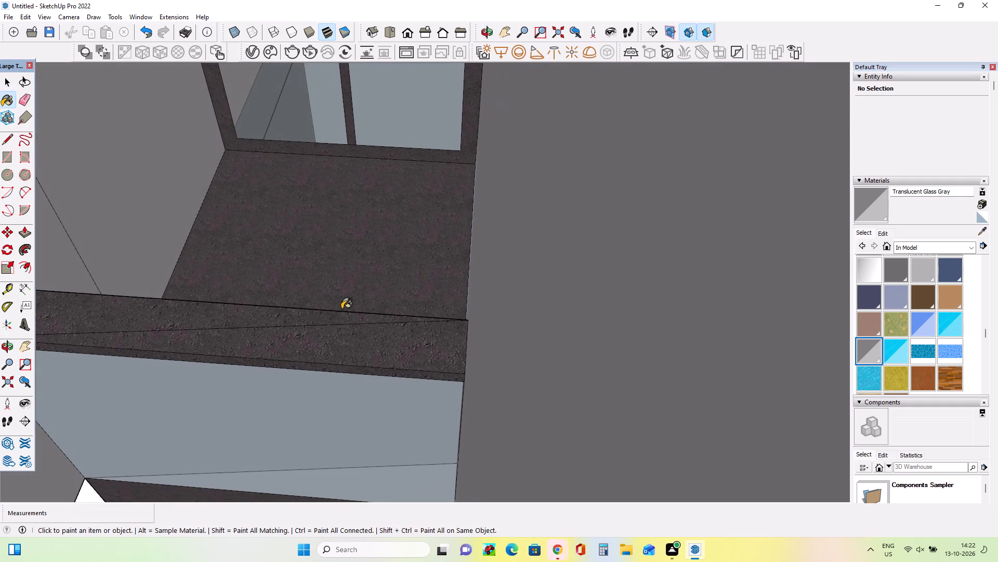
left_click(17, 101)
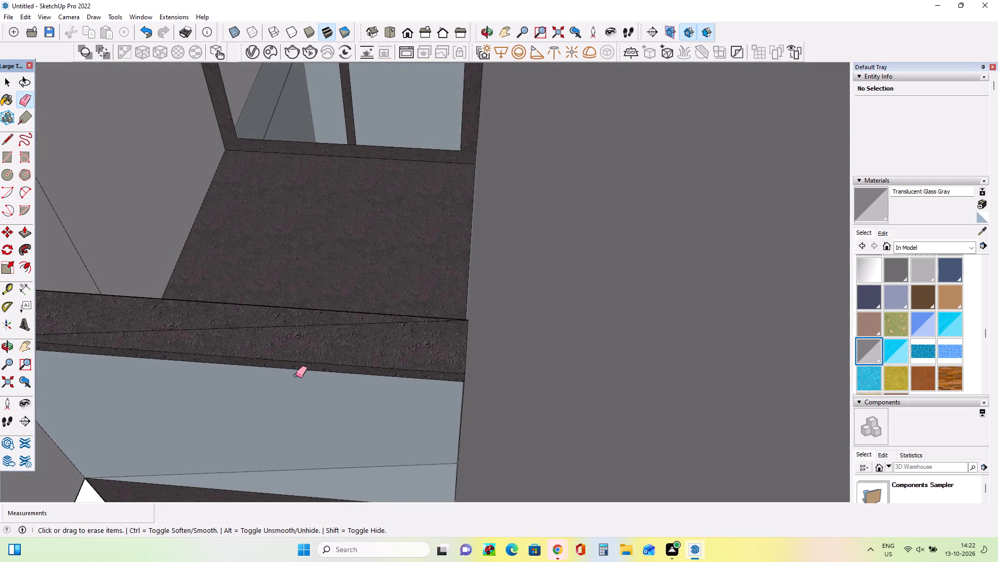
left_click(300, 325)
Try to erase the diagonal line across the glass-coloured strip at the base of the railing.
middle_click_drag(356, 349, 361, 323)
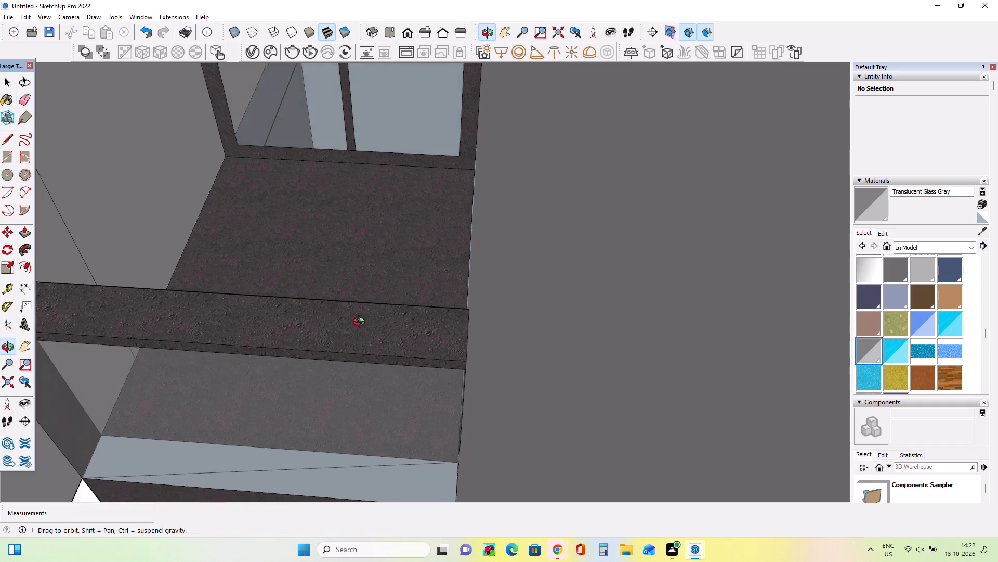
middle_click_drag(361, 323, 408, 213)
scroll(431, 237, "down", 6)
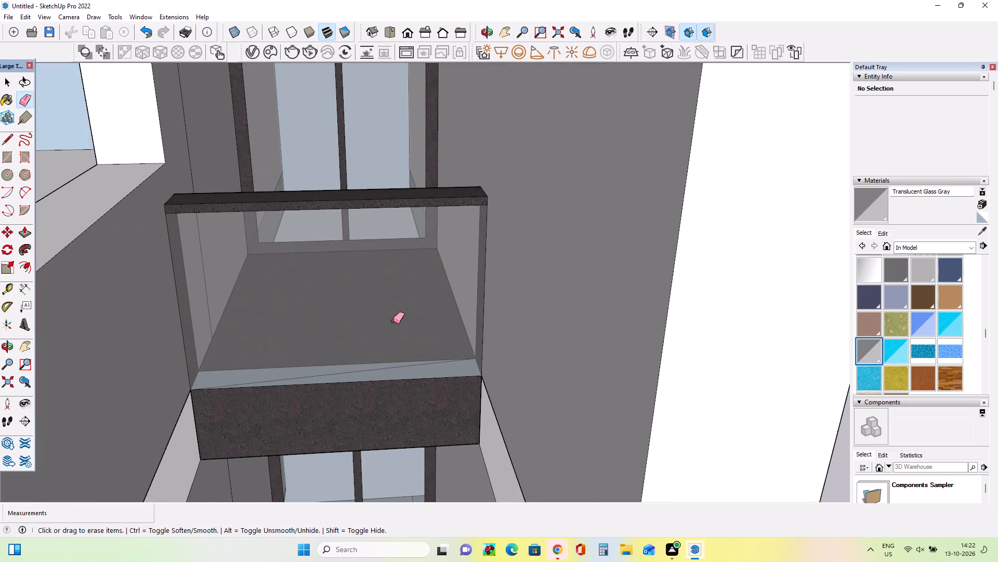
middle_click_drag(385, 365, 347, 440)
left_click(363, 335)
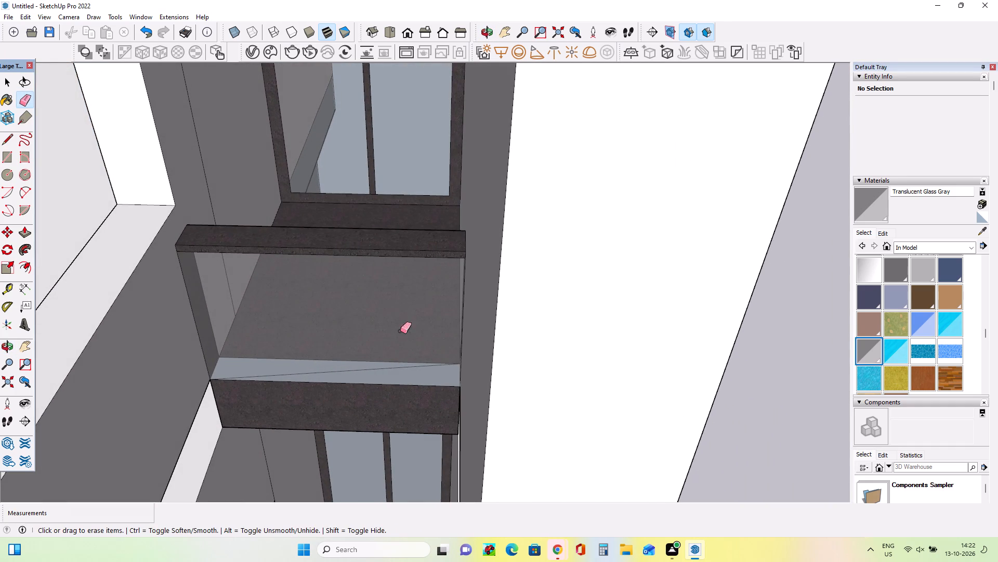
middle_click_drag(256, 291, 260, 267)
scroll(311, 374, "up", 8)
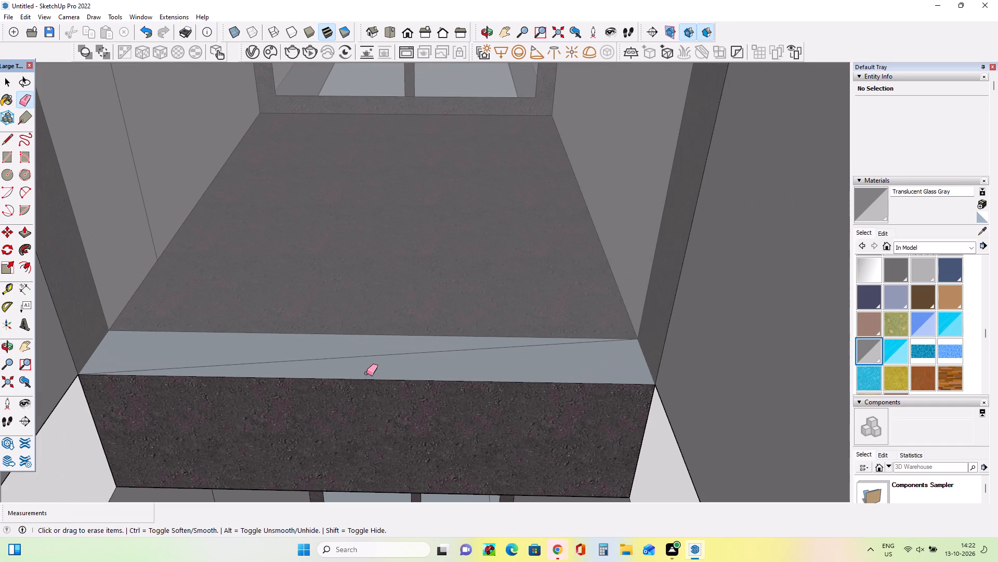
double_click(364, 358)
Examine the narrow bay's railing together with the neighbouring storeys of the facade.
scroll(170, 225, "down", 17)
middle_click_drag(237, 233, 281, 199)
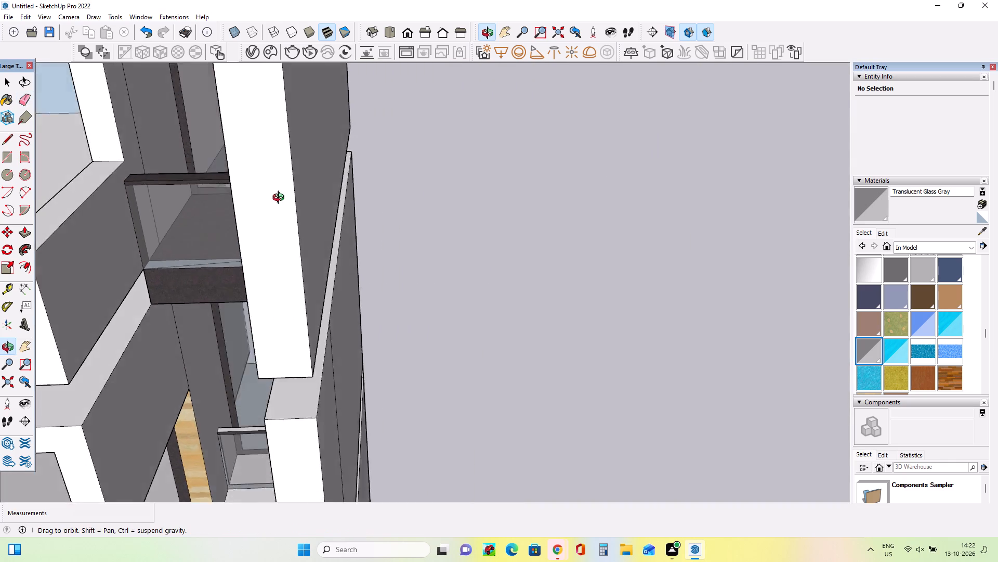
middle_click_drag(281, 199, 364, 161)
middle_click(364, 165)
scroll(364, 170, "down", 3)
scroll(396, 197, "down", 4)
middle_click_drag(391, 463, 364, 457)
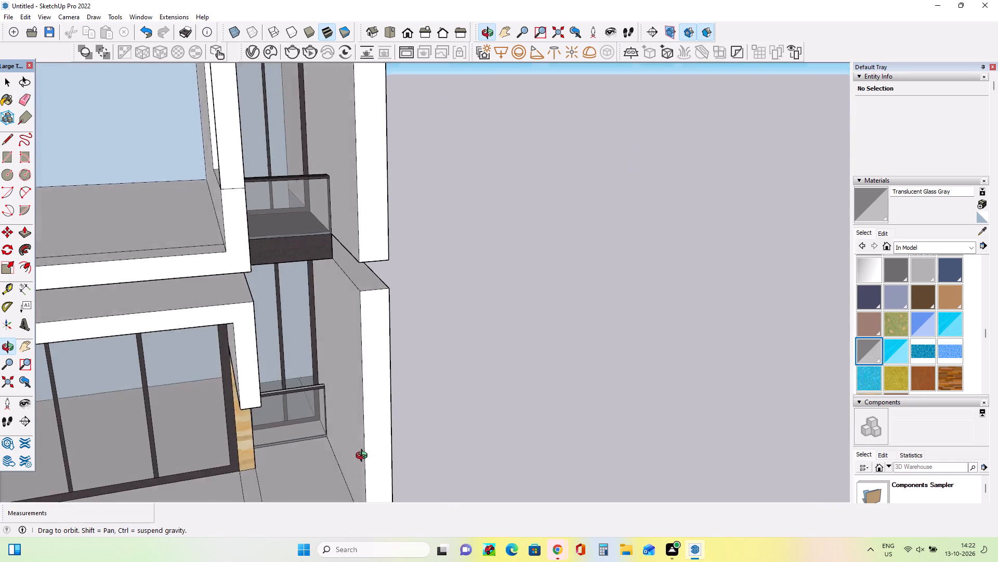
middle_click_drag(364, 457, 341, 401)
middle_click(423, 371)
scroll(423, 371, "down", 4)
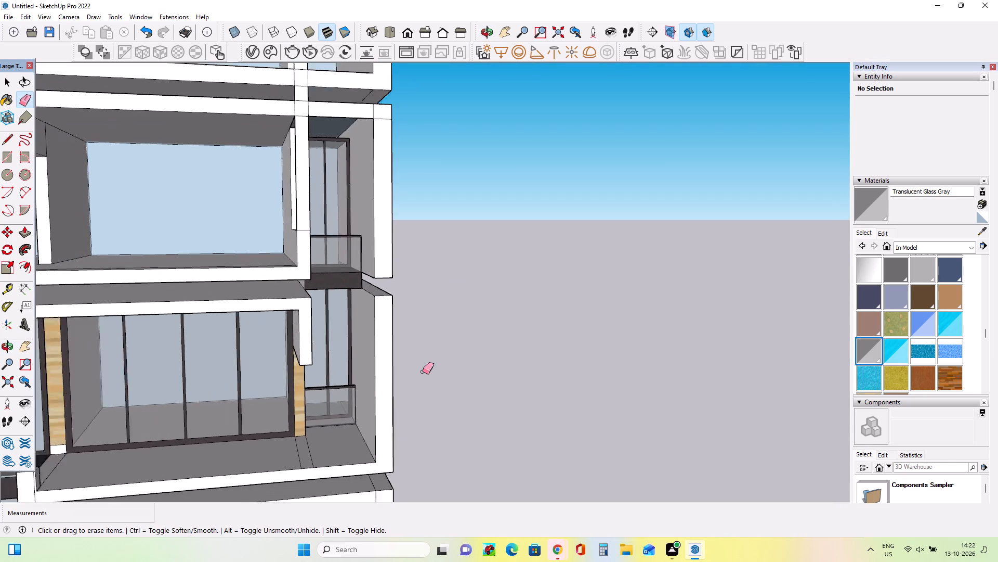
scroll(423, 372, "down", 2)
middle_click_drag(471, 372, 428, 378)
scroll(428, 379, "down", 3)
scroll(491, 362, "down", 8)
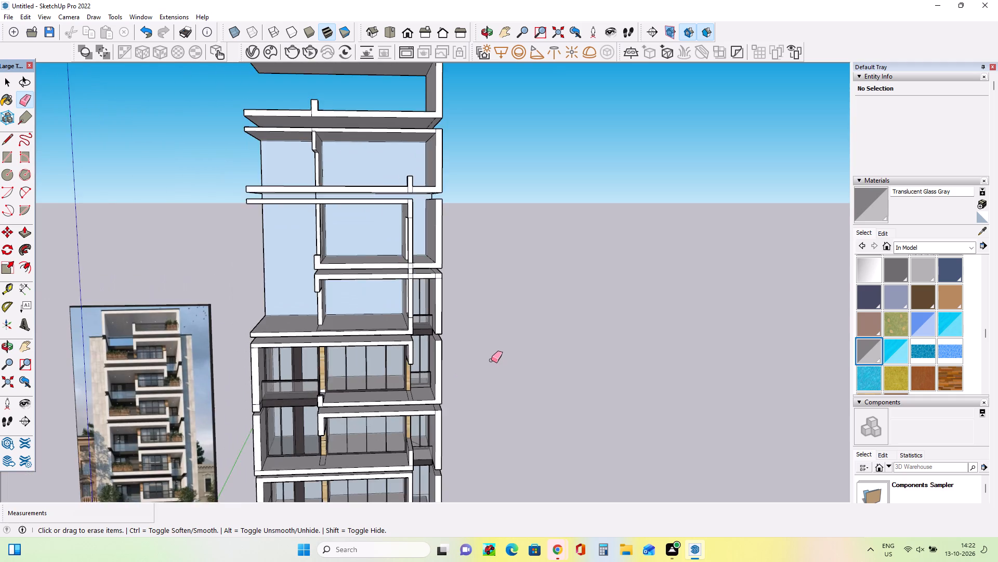
scroll(491, 360, "down", 3)
scroll(396, 368, "up", 8)
middle_click_drag(471, 354, 454, 377)
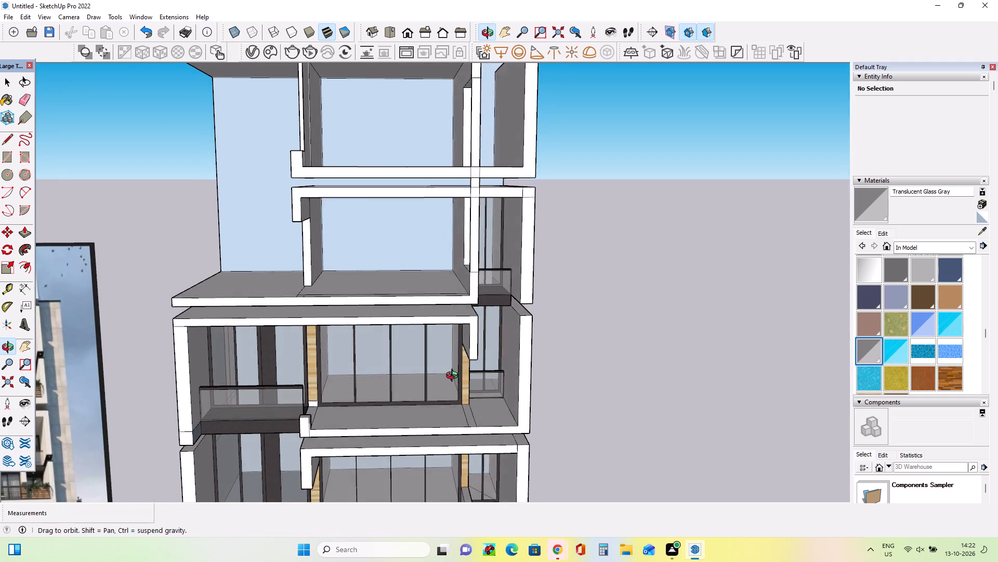
middle_click_drag(454, 377, 454, 378)
scroll(325, 362, "up", 3)
middle_click_drag(325, 360, 360, 380)
scroll(361, 381, "down", 3)
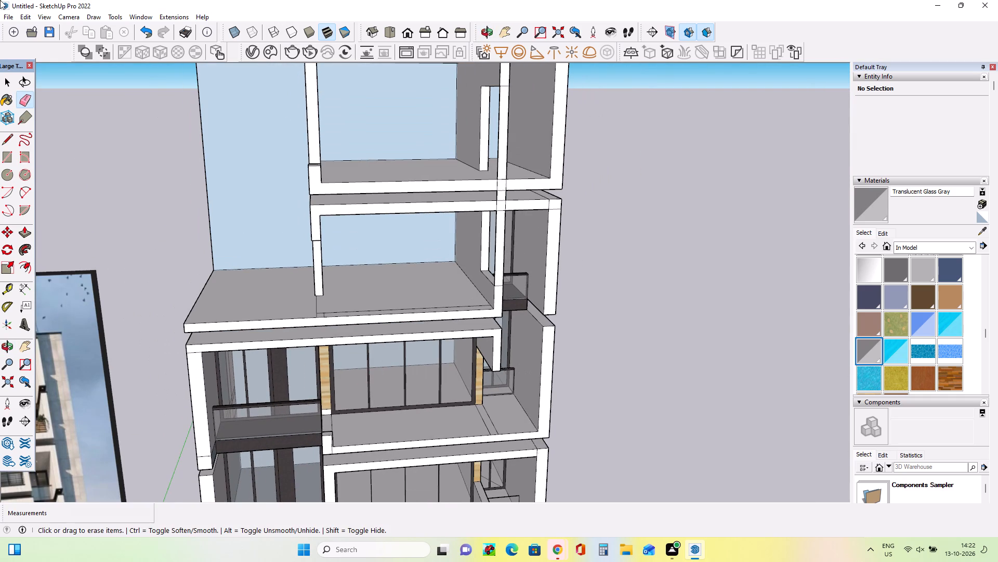
middle_click_drag(354, 321, 365, 288)
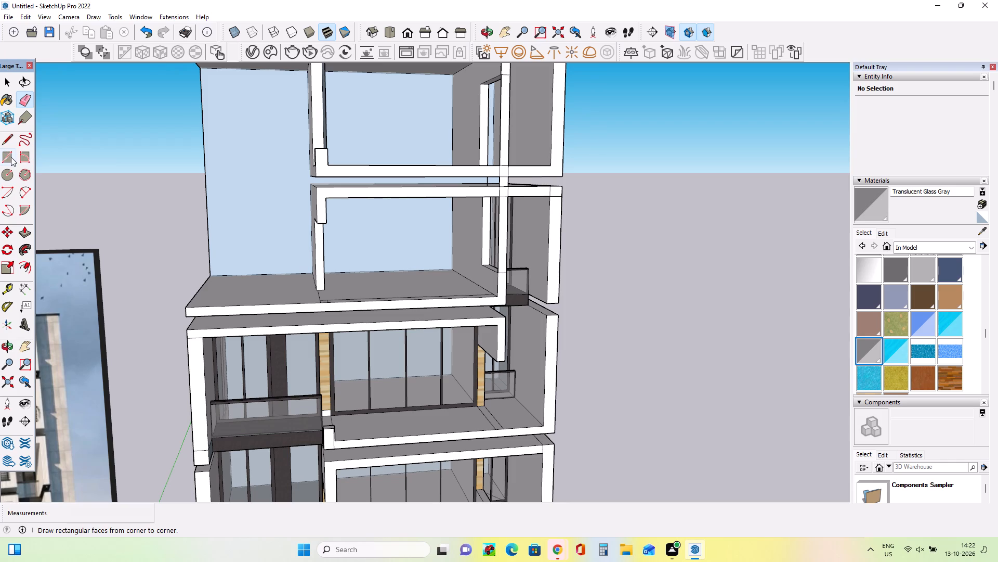
Compare the unfinished upper storeys with the reference image of the building.
left_click(11, 157)
middle_click_drag(389, 277, 387, 286)
scroll(312, 301, "up", 3)
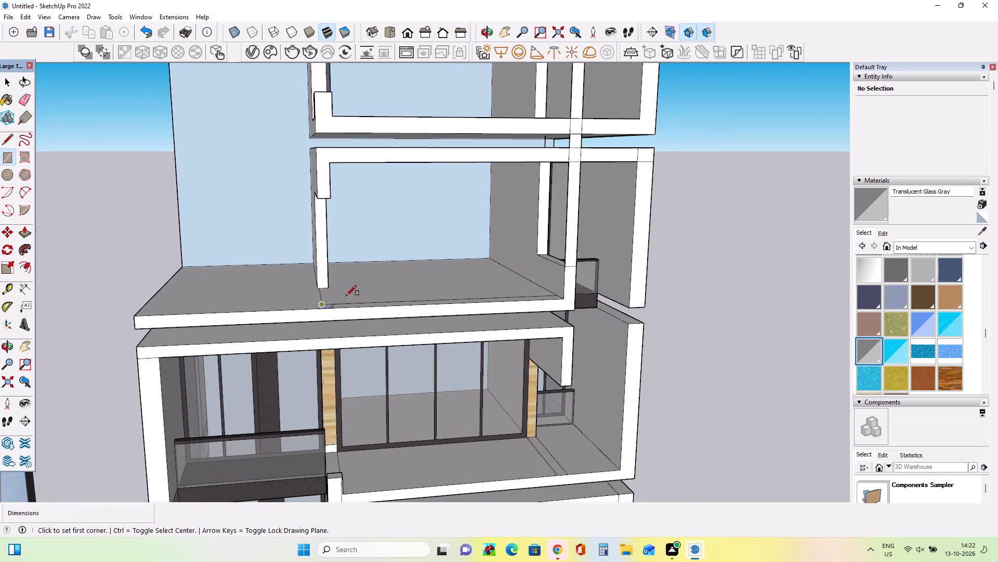
scroll(346, 296, "up", 2)
scroll(342, 284, "down", 3)
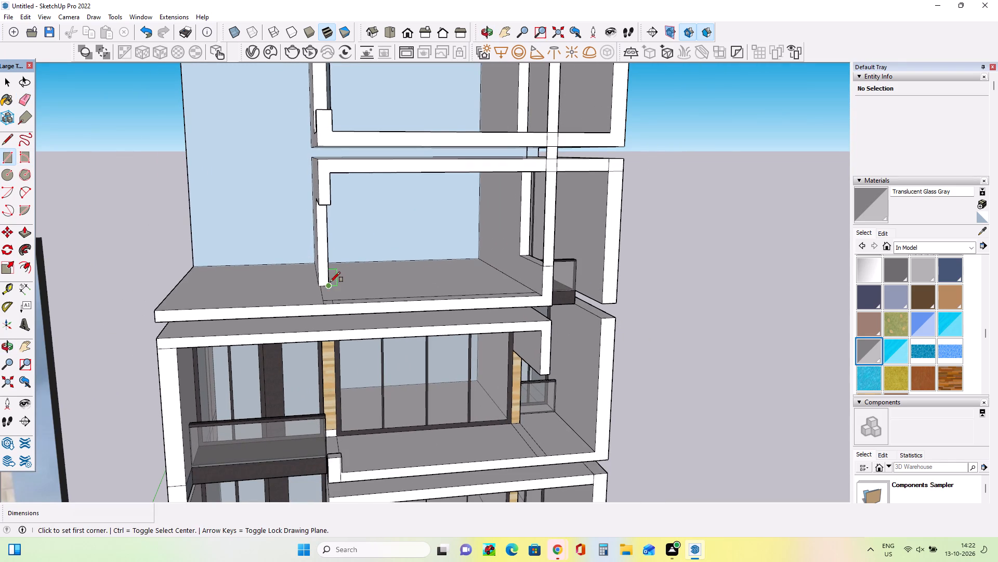
scroll(514, 283, "down", 6)
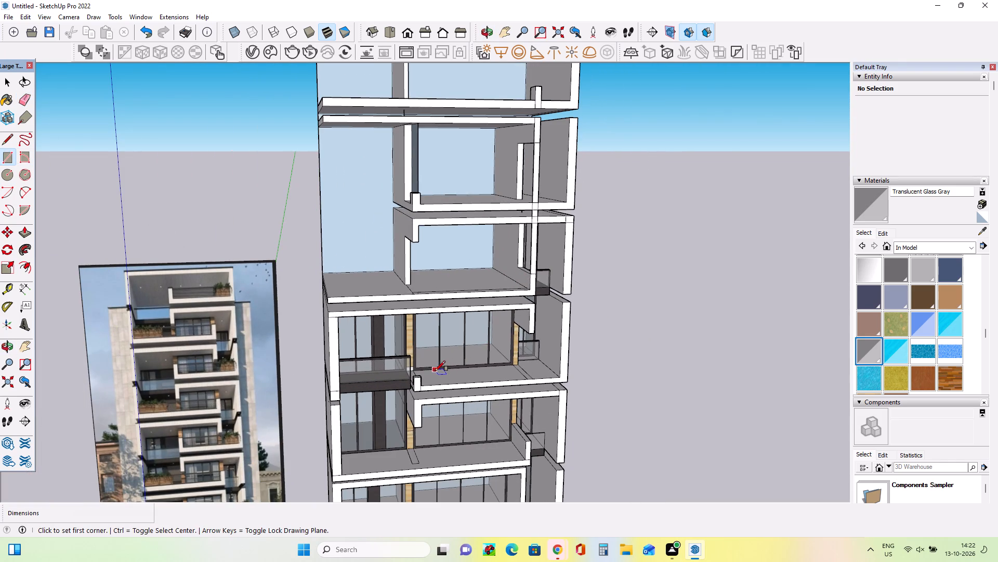
scroll(442, 364, "down", 4)
middle_click_drag(460, 486, 434, 439)
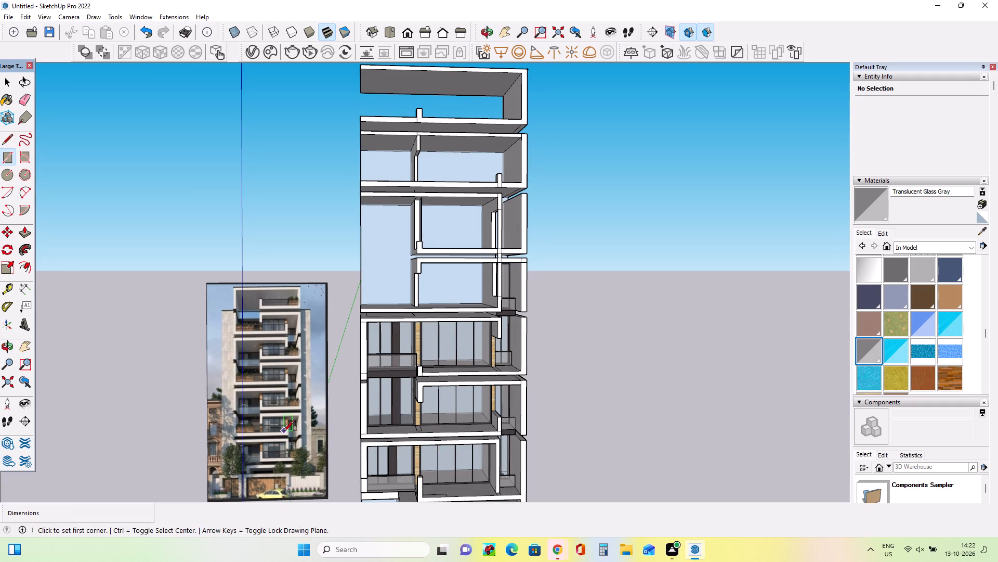
middle_click_drag(282, 379, 282, 381)
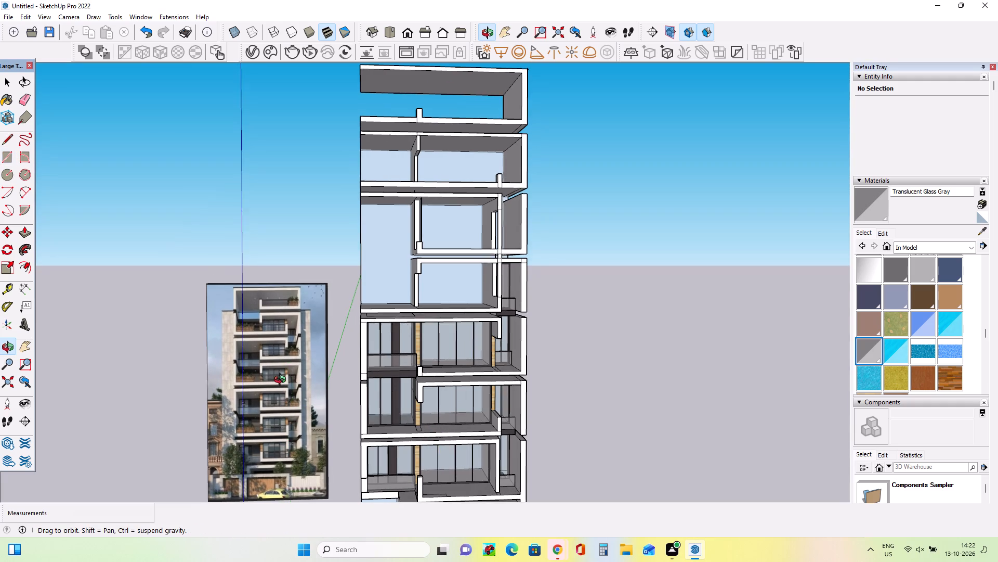
middle_click_drag(282, 381, 282, 399)
middle_click(282, 405)
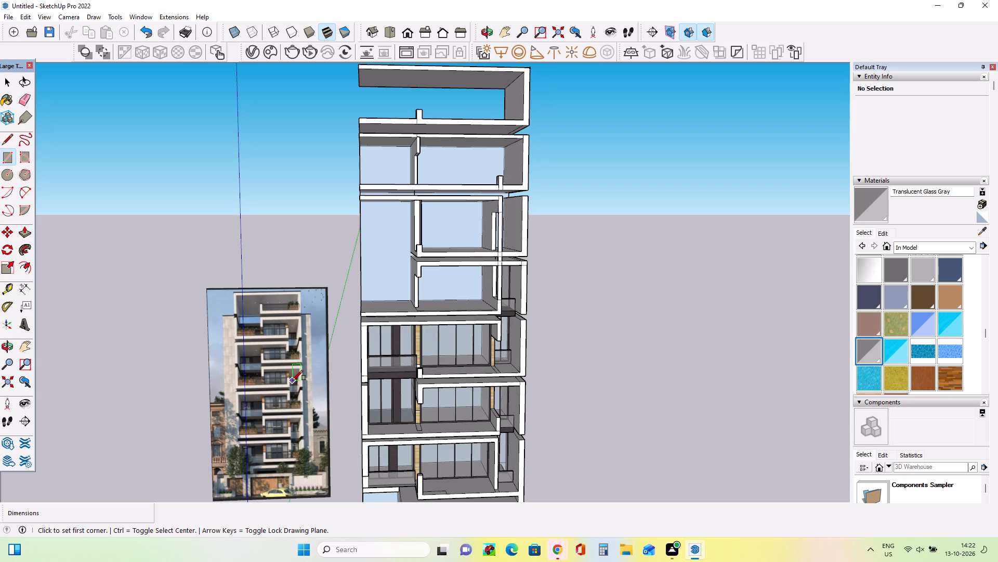
scroll(285, 395, "up", 4)
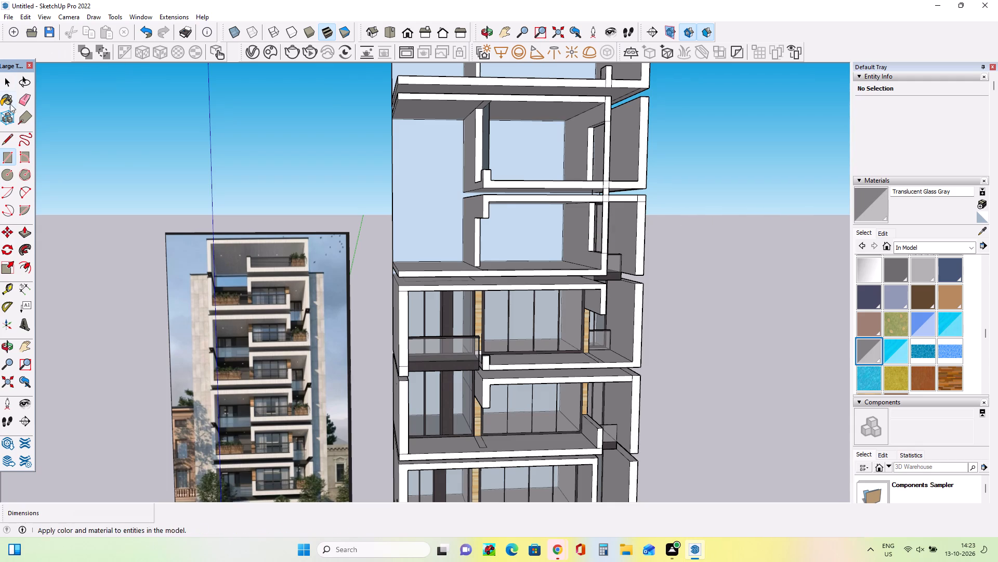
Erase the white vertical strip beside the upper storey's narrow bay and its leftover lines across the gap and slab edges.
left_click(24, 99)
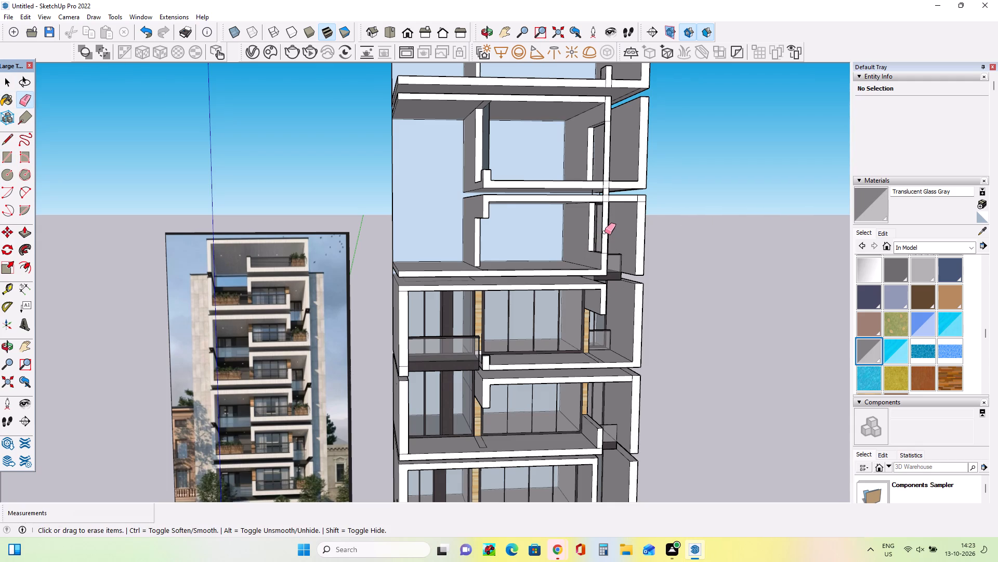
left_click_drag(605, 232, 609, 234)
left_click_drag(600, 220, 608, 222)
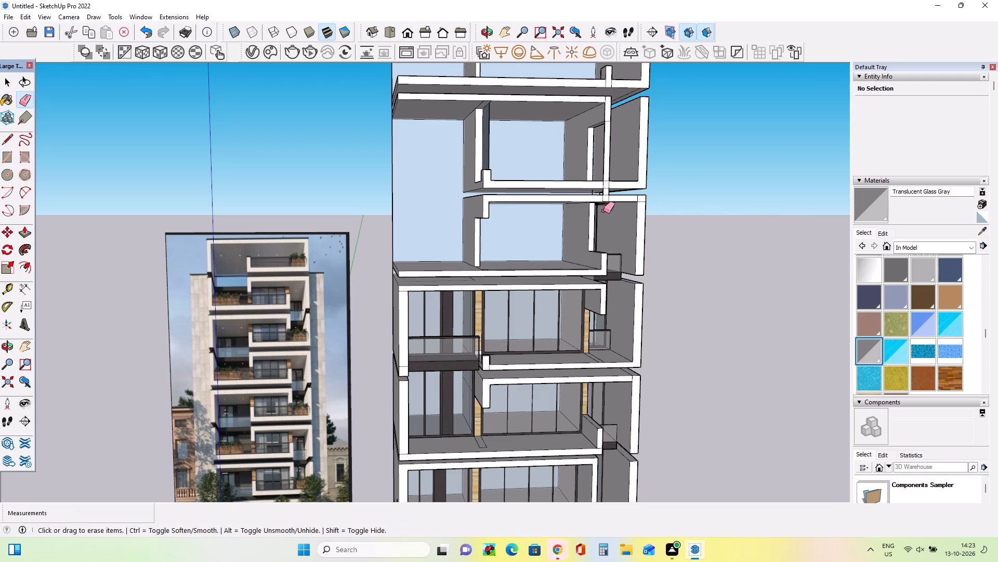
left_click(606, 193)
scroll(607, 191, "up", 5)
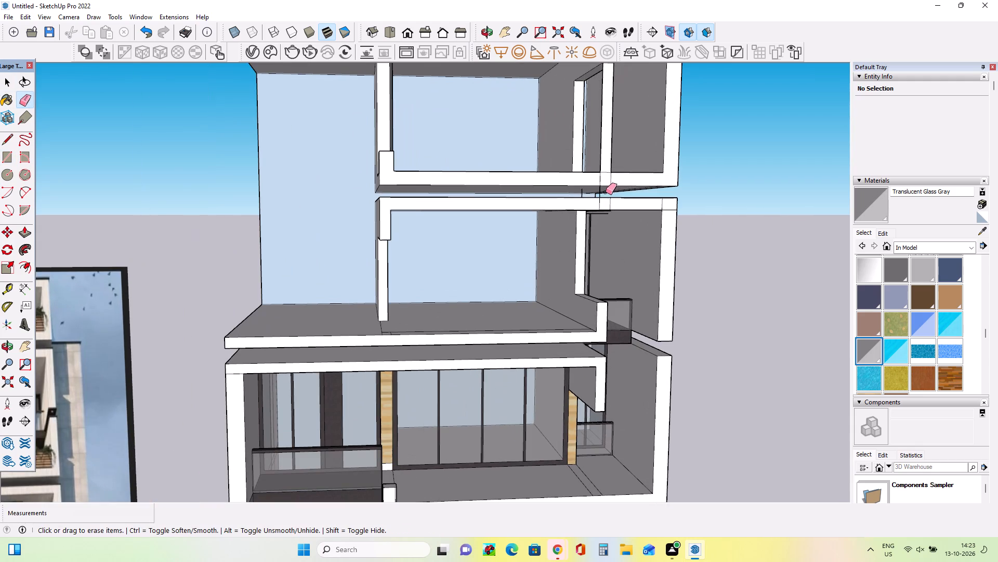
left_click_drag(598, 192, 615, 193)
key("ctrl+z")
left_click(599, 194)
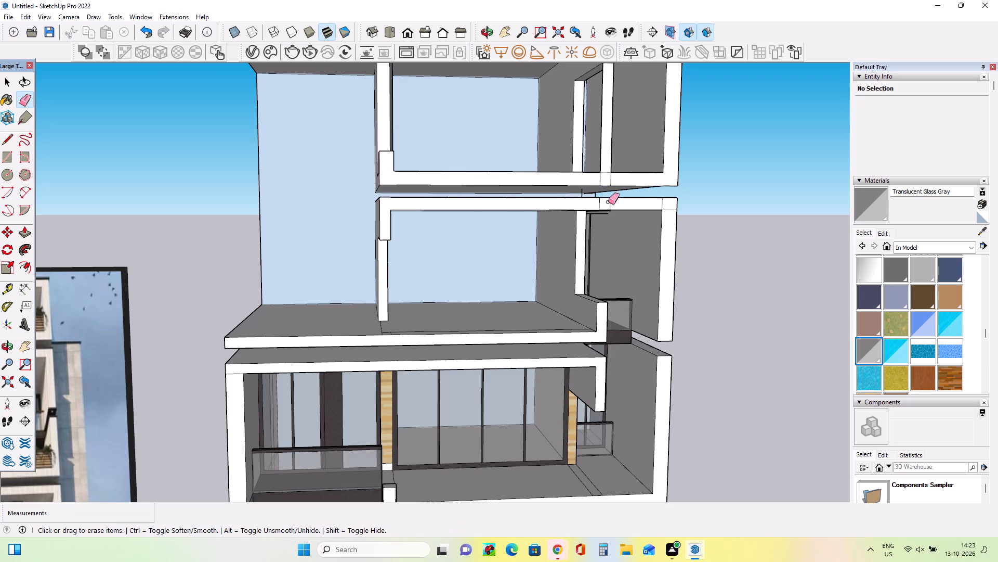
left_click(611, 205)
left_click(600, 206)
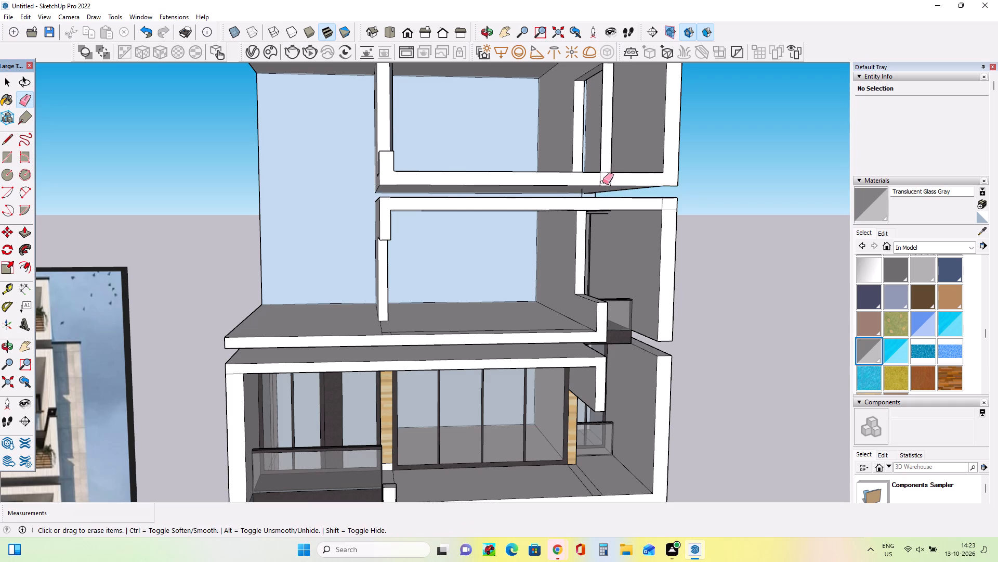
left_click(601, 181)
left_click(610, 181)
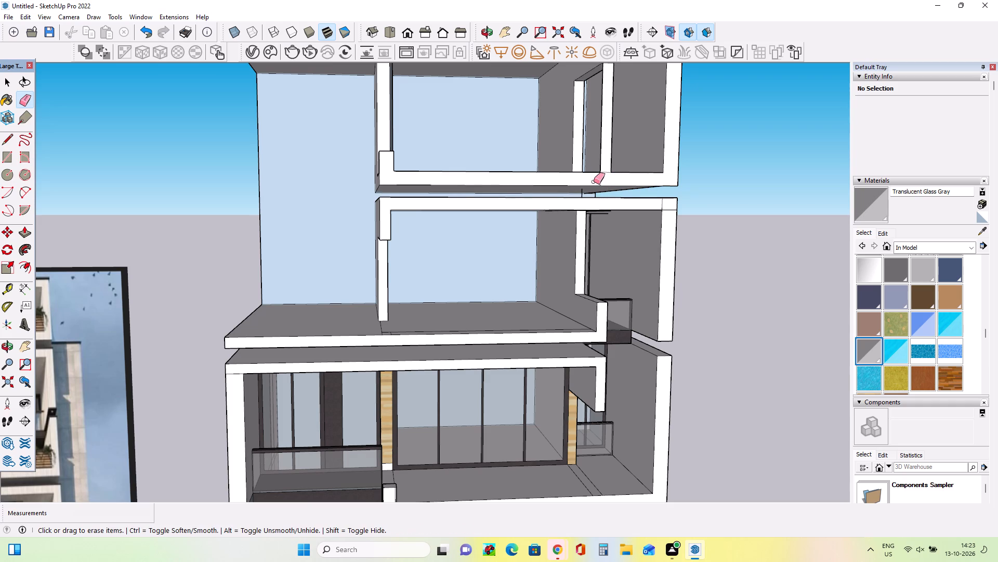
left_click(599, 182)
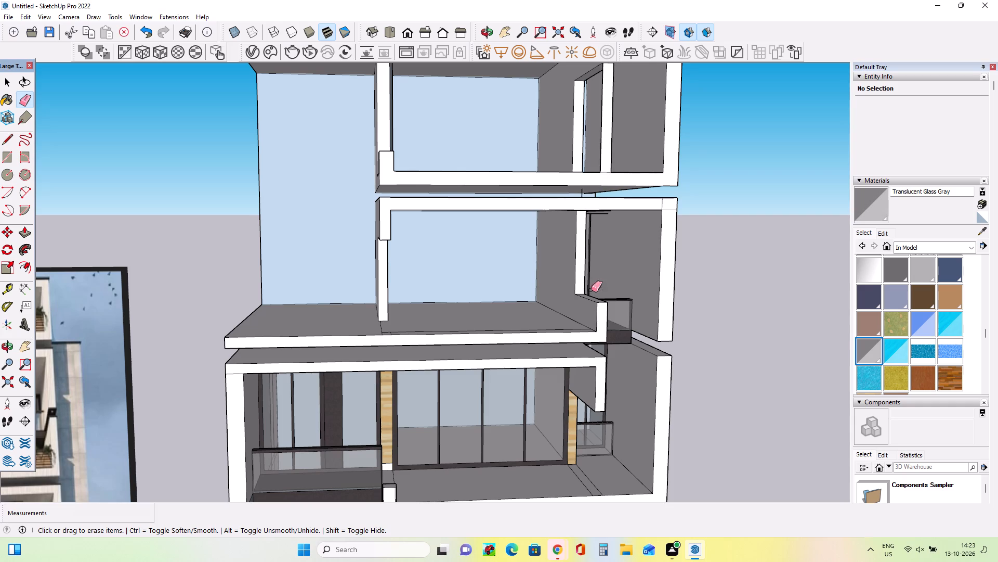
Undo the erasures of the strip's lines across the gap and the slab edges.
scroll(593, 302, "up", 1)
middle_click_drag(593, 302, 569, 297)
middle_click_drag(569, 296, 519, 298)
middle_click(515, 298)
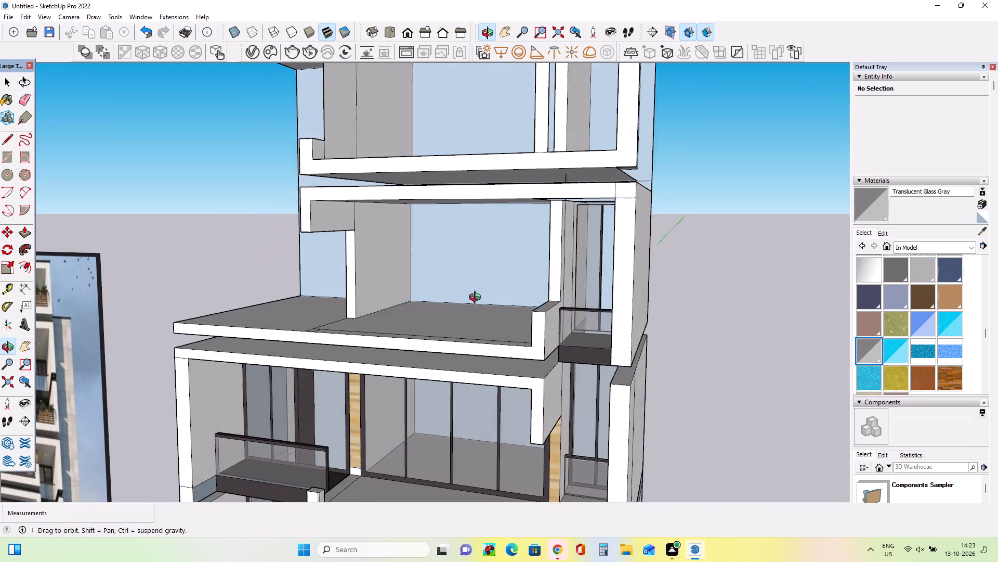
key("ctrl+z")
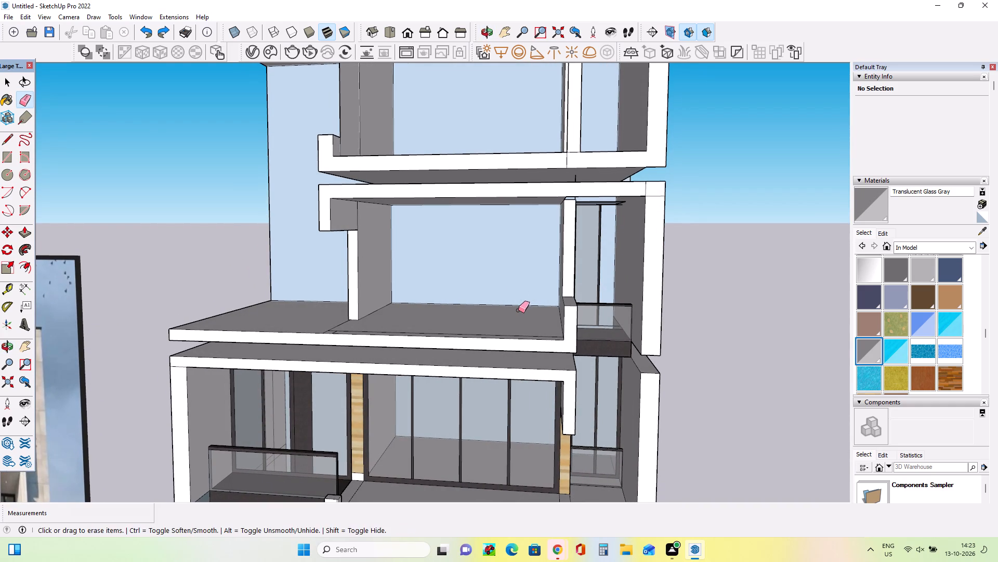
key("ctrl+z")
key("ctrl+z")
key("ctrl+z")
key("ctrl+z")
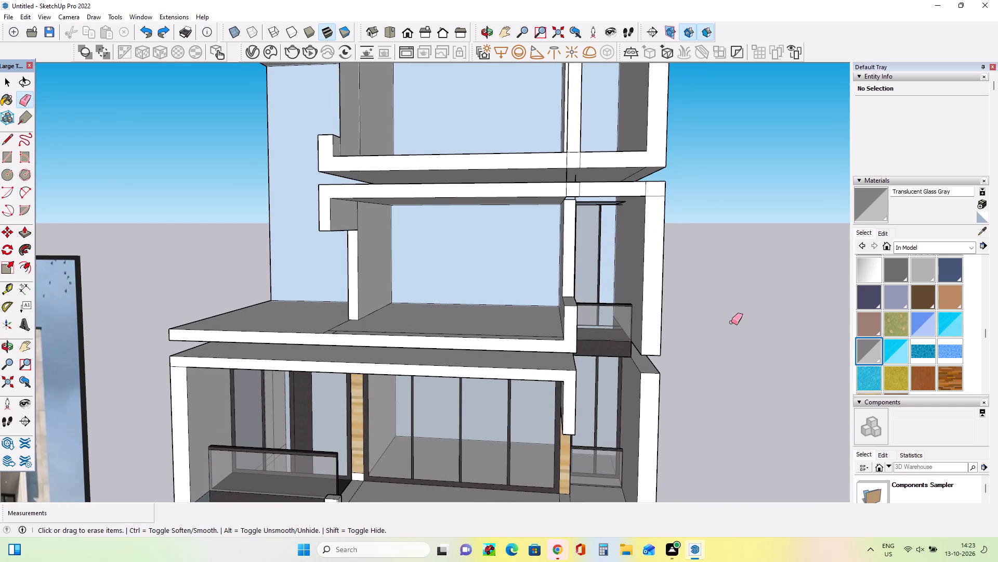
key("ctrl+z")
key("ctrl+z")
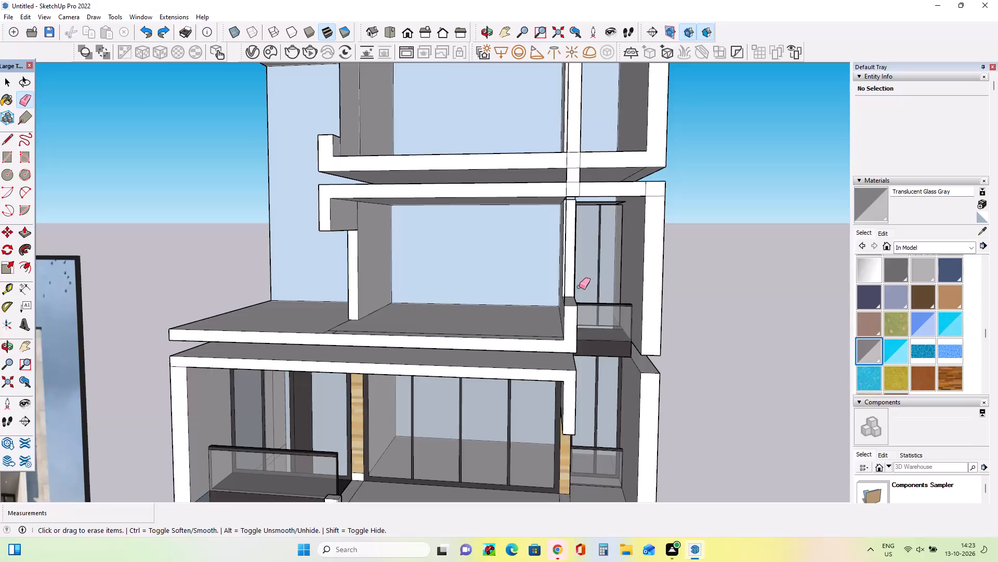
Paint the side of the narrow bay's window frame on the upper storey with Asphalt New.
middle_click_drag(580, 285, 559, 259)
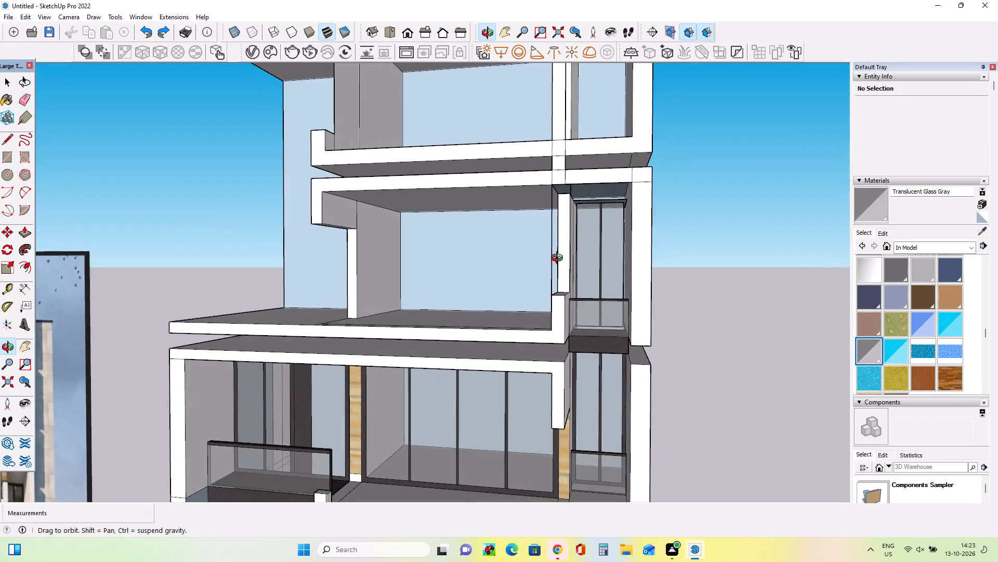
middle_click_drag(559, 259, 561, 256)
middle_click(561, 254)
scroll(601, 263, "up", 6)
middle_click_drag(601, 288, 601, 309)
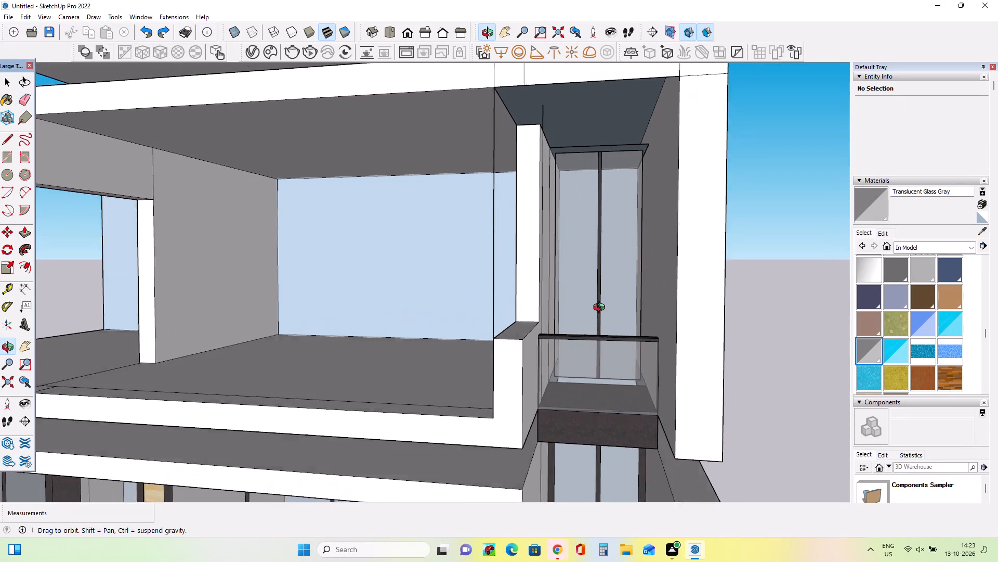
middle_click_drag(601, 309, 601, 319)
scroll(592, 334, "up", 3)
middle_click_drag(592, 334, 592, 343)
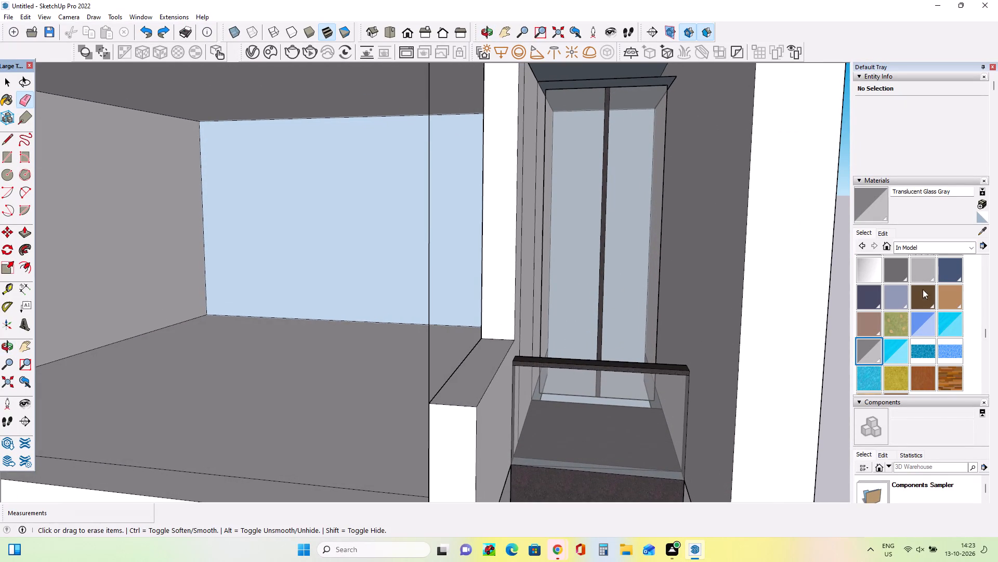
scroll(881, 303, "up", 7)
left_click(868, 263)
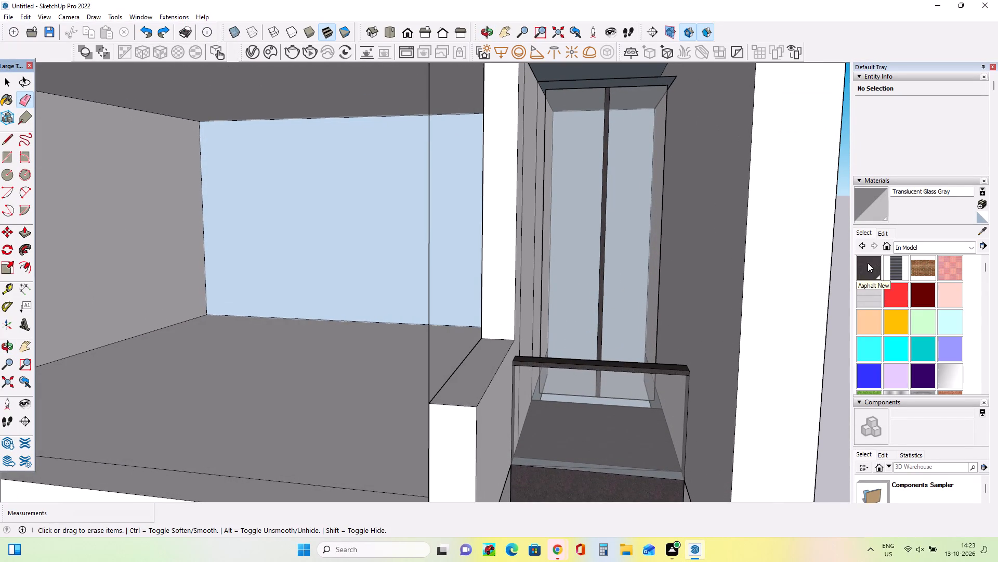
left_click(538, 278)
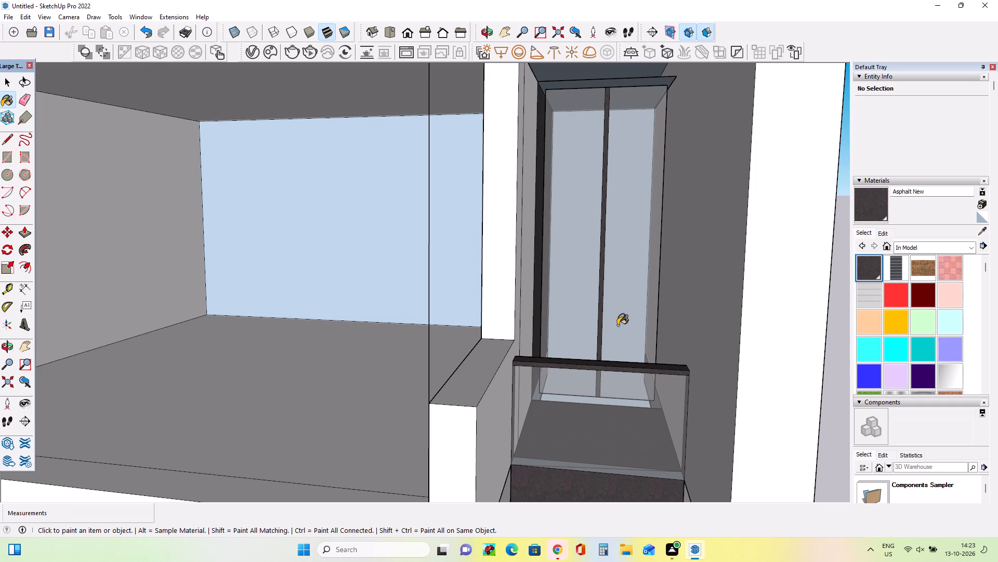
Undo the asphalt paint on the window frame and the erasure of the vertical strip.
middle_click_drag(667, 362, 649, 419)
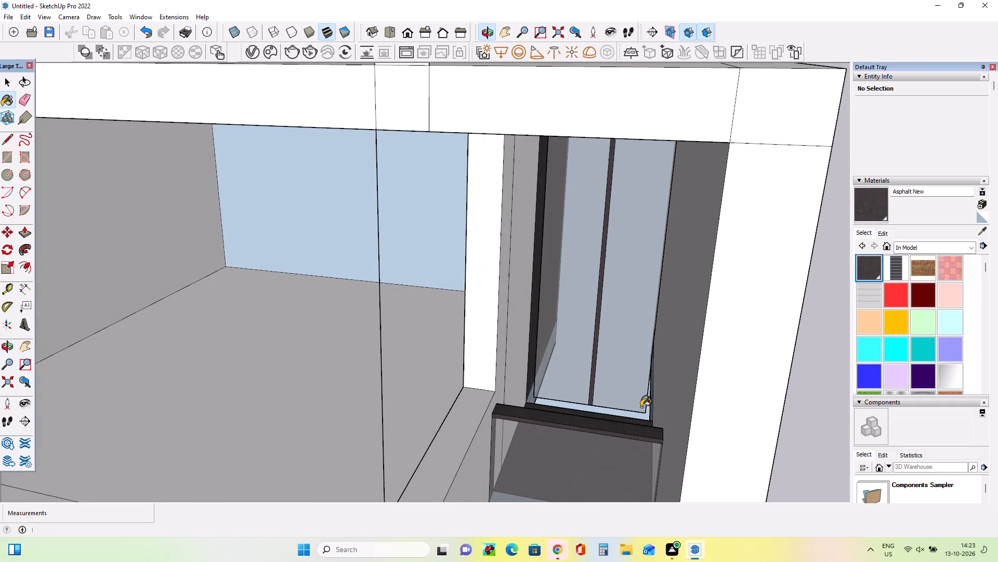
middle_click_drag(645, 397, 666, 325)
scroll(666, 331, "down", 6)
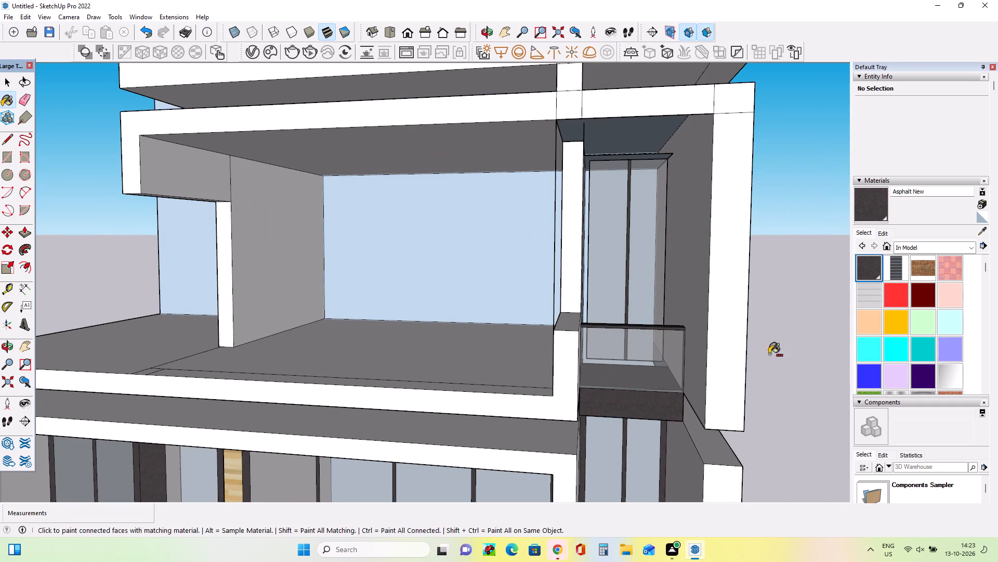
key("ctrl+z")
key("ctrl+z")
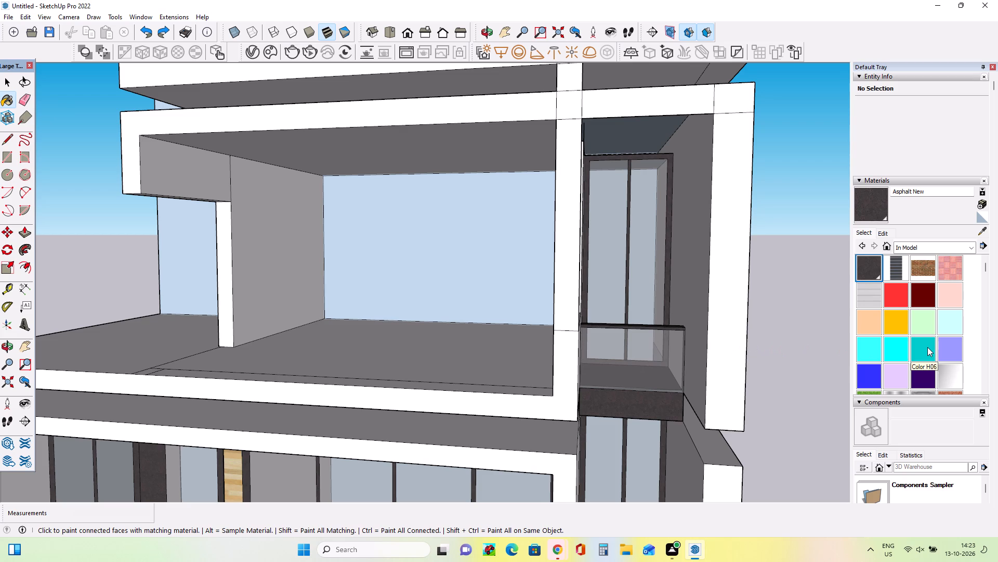
Erase both long edges of the white vertical strip standing in front of the upper storey's room.
middle_click_drag(661, 308, 614, 320)
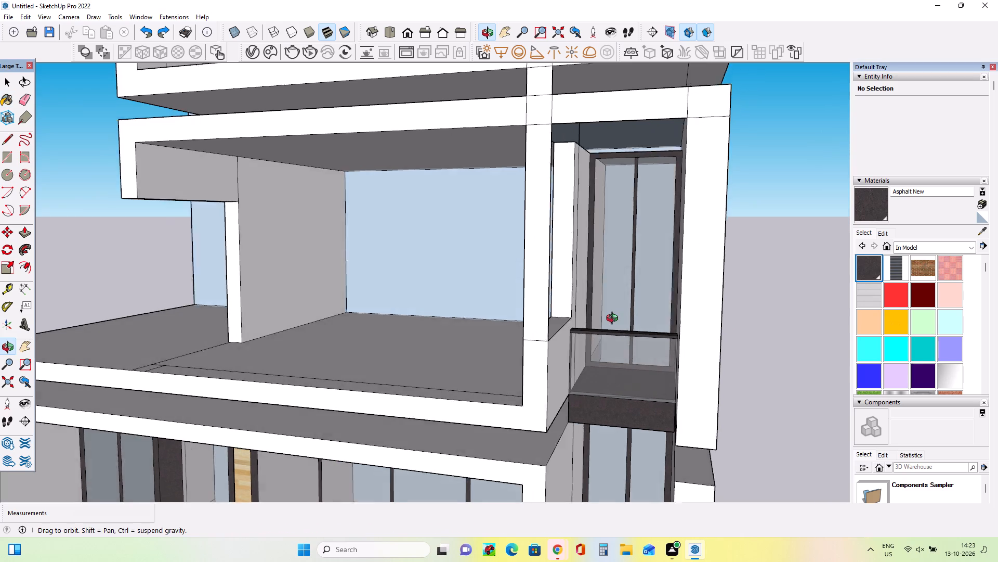
middle_click_drag(614, 320, 613, 331)
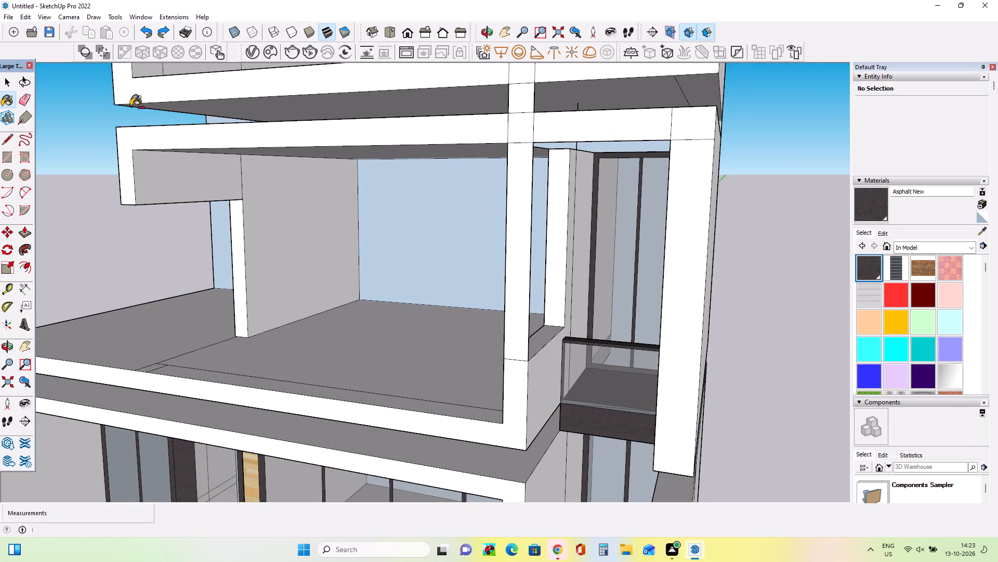
left_click(23, 101)
left_click(530, 264)
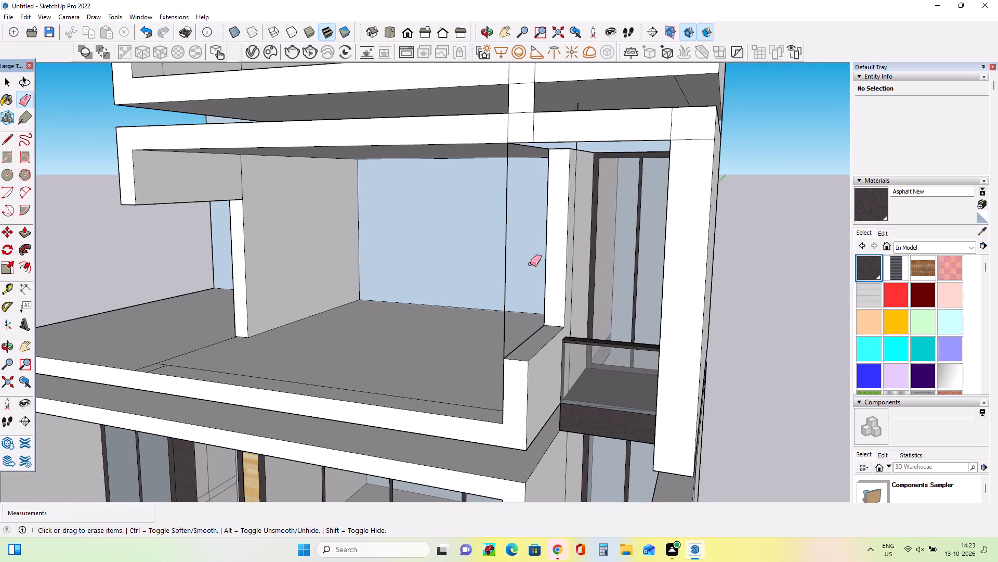
left_click(504, 267)
left_click(507, 270)
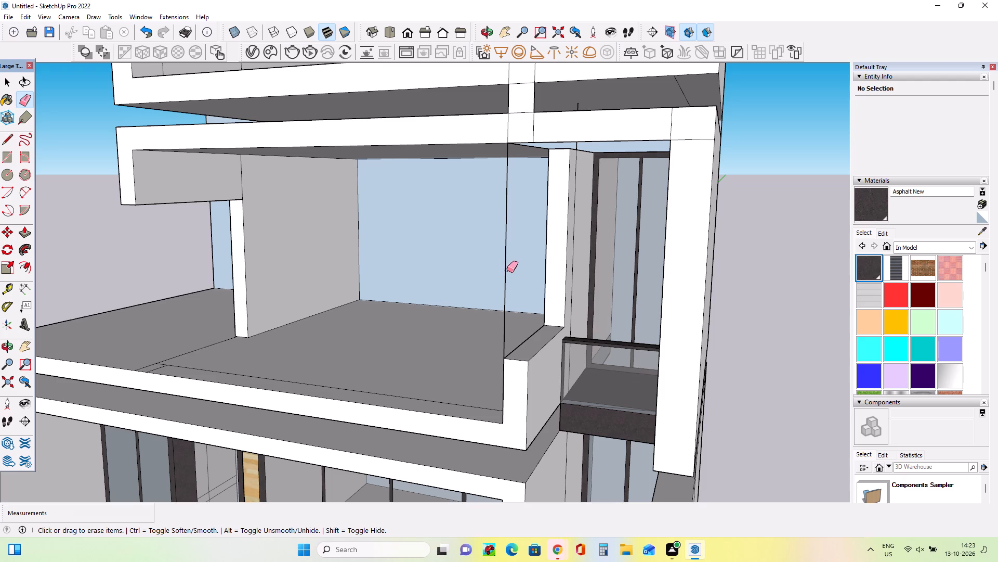
left_click(507, 270)
left_click(506, 270)
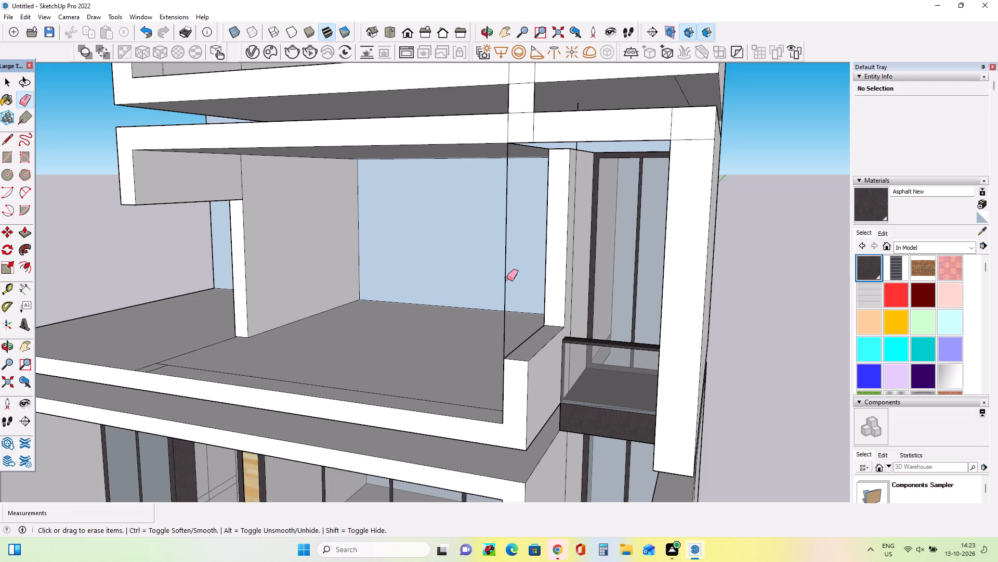
left_click(504, 276)
left_click(506, 277)
Erase the short stray vertical line in the gap above the storey's roof slab.
middle_click_drag(517, 311, 523, 312)
middle_click_drag(609, 196, 605, 215)
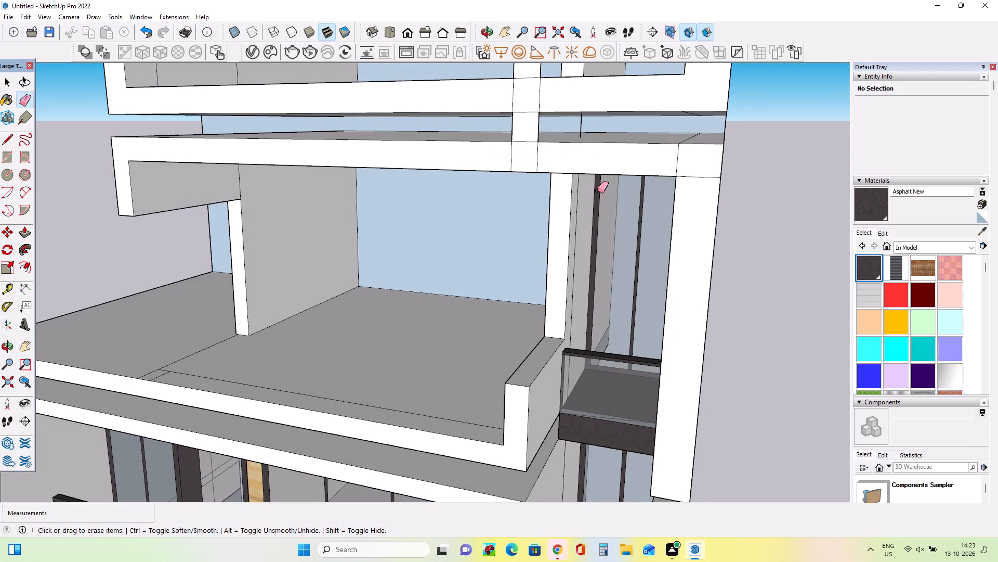
left_click(581, 128)
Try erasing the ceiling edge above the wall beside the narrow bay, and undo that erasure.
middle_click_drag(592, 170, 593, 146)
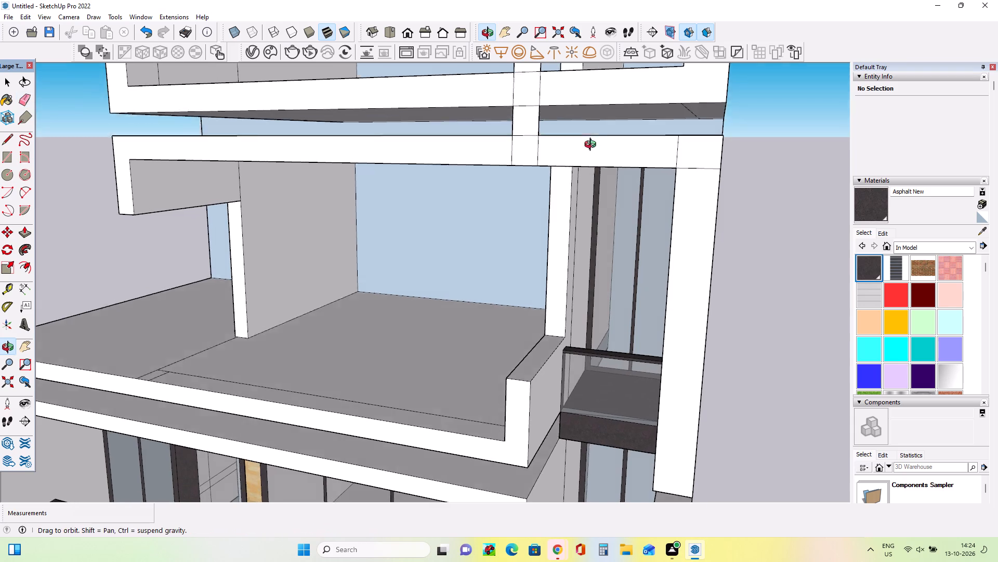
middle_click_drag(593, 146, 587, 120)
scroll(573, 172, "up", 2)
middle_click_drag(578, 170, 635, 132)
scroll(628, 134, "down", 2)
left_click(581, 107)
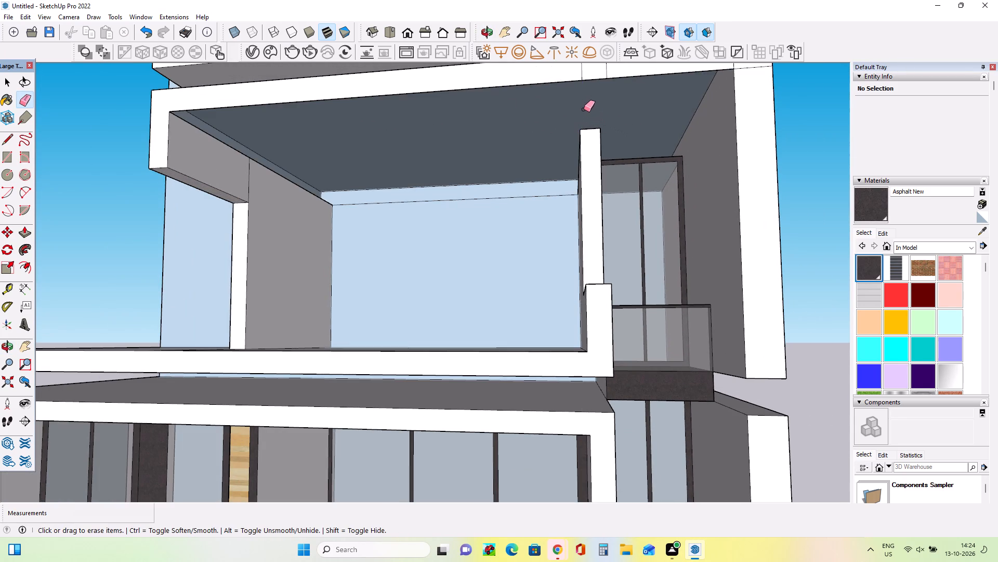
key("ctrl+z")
Erase the strip's two leftover lines across the front edge of the storey's roof slab.
middle_click_drag(618, 143, 574, 178)
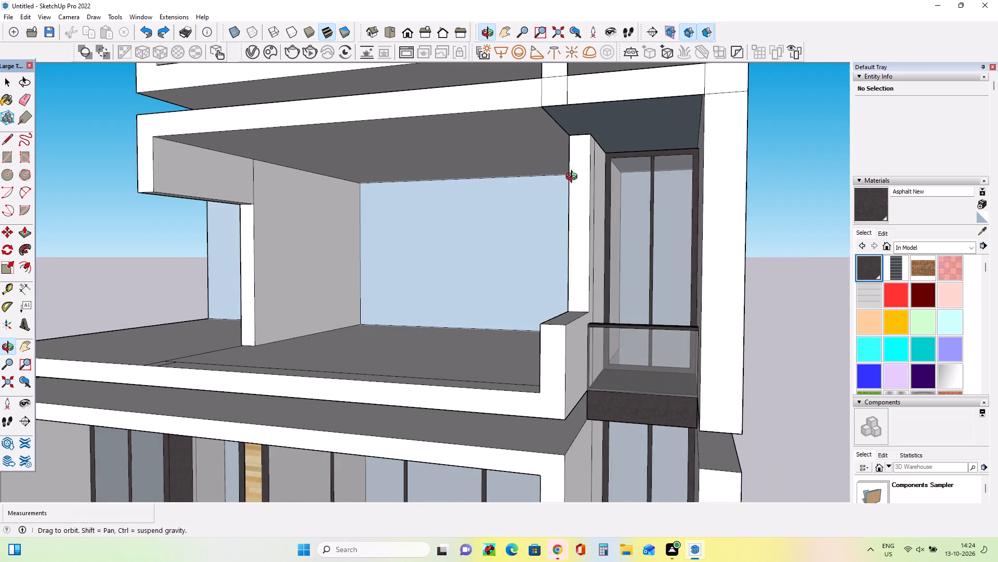
middle_click_drag(574, 178, 589, 155)
scroll(589, 155, "down", 1)
middle_click_drag(590, 164, 636, 178)
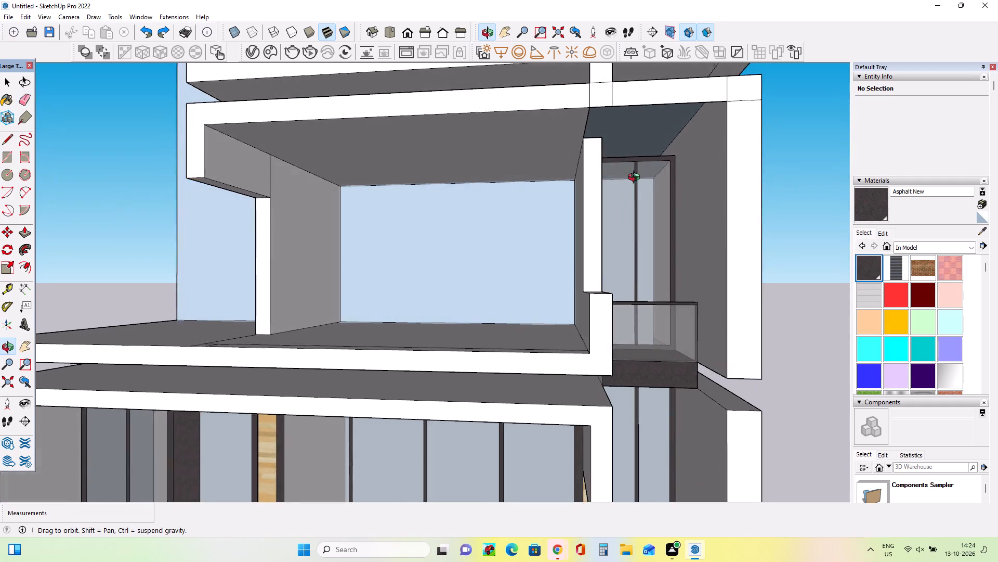
middle_click_drag(636, 178, 637, 181)
scroll(605, 222, "down", 2)
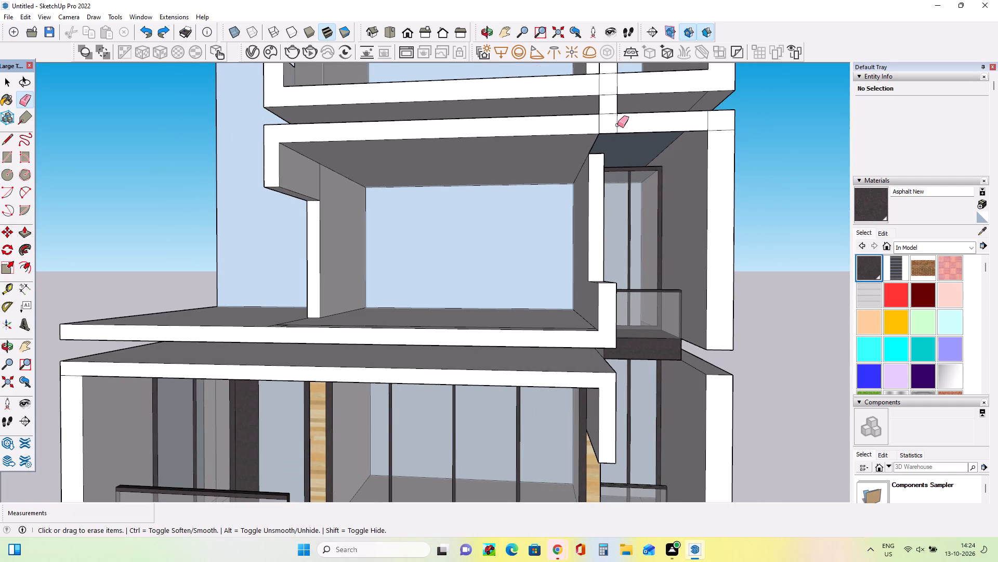
left_click(618, 125)
left_click(598, 126)
Erase the short piece of the vertical strip in the gap between the roof slab and the storey above.
scroll(606, 147, "down", 1)
middle_click_drag(606, 150, 603, 167)
left_click_drag(599, 121, 607, 122)
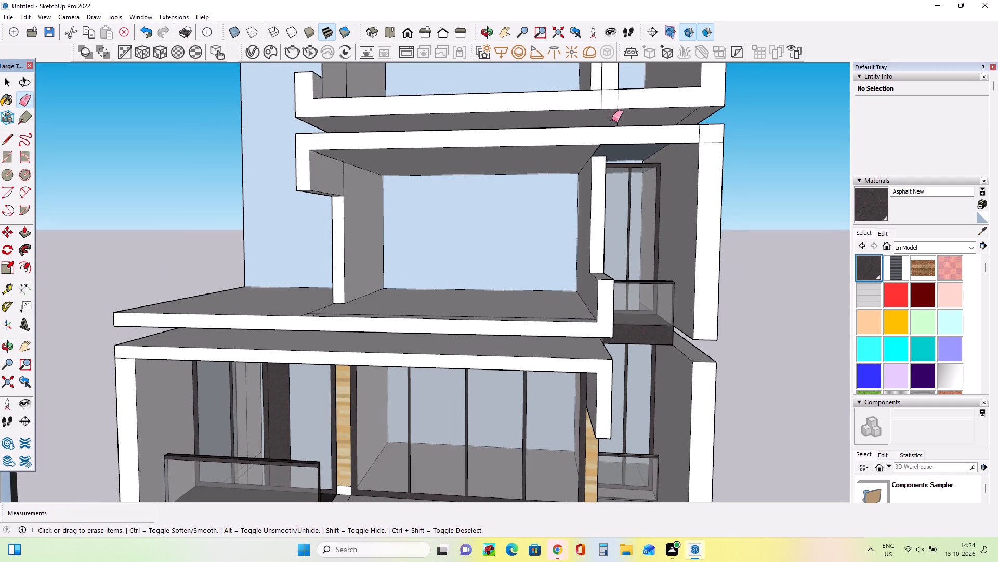
left_click(619, 120)
left_click(619, 120)
Examine the upper storey's narrow bay, its ceiling and the adjoining slab edges from several angles.
middle_click_drag(624, 146, 613, 185)
middle_click_drag(684, 176, 636, 205)
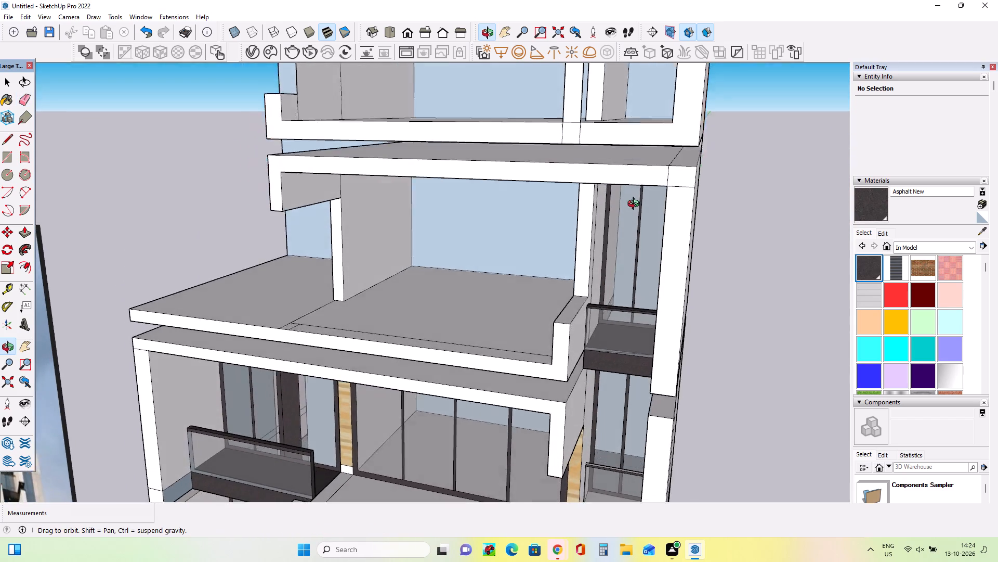
middle_click_drag(636, 205, 690, 171)
scroll(654, 284, "up", 1)
middle_click_drag(653, 260, 654, 244)
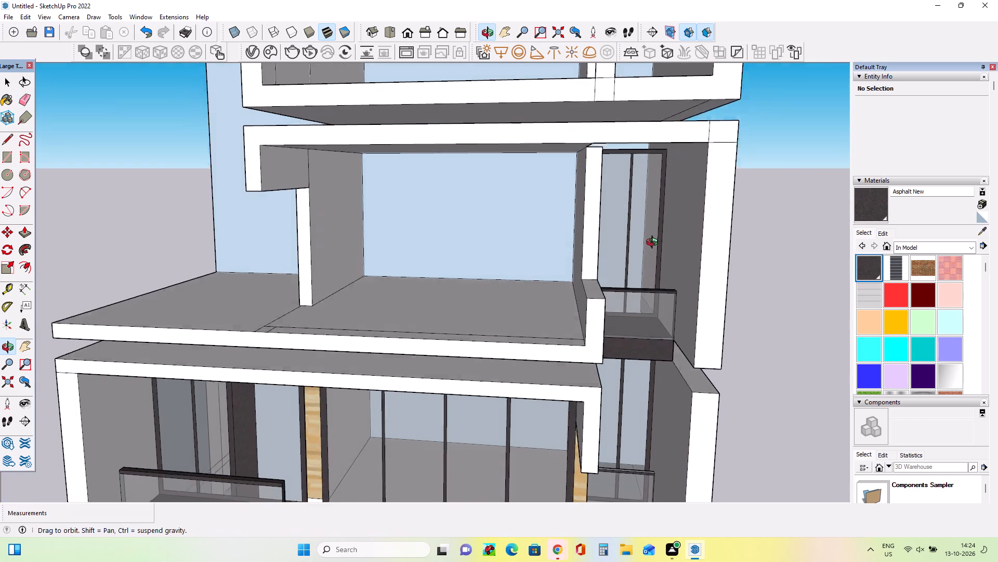
middle_click_drag(654, 244, 628, 237)
scroll(602, 179, "up", 6)
middle_click_drag(604, 176, 568, 186)
scroll(566, 184, "down", 4)
middle_click_drag(573, 177, 609, 121)
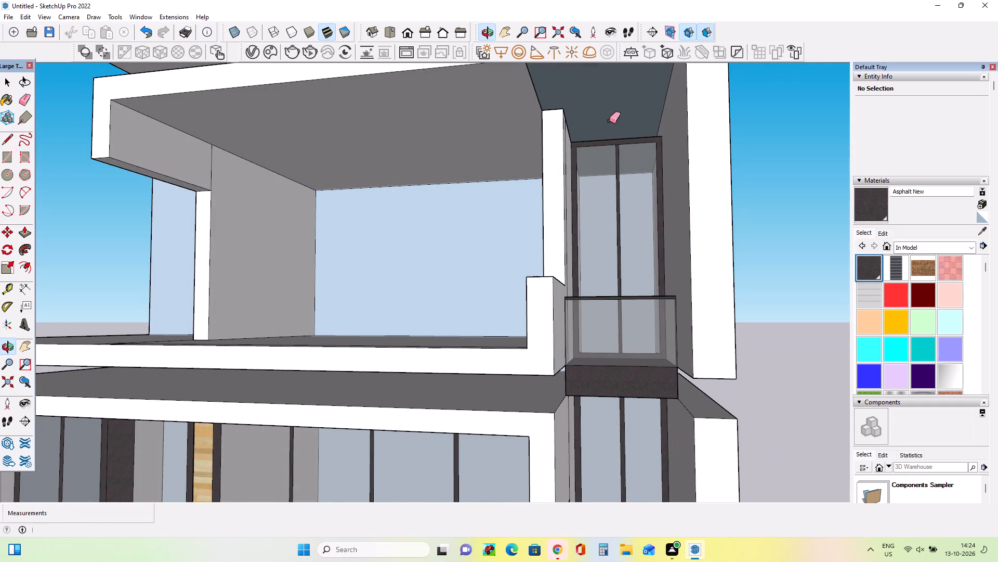
Draw a rectangle closing the front part of the ceiling opening before the narrow bay, from the wall's top corner to the slab's front corner.
left_click(11, 156)
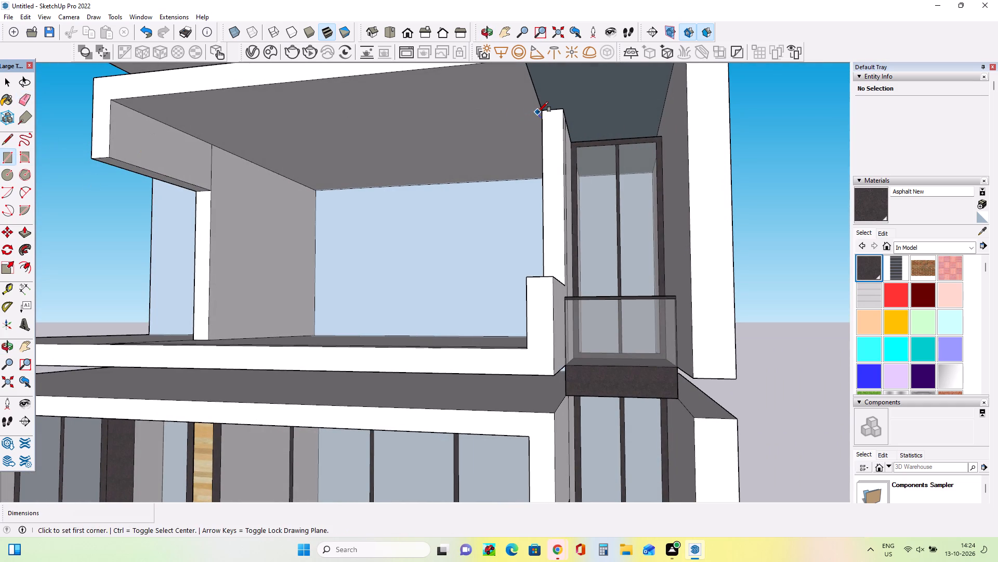
left_click(543, 111)
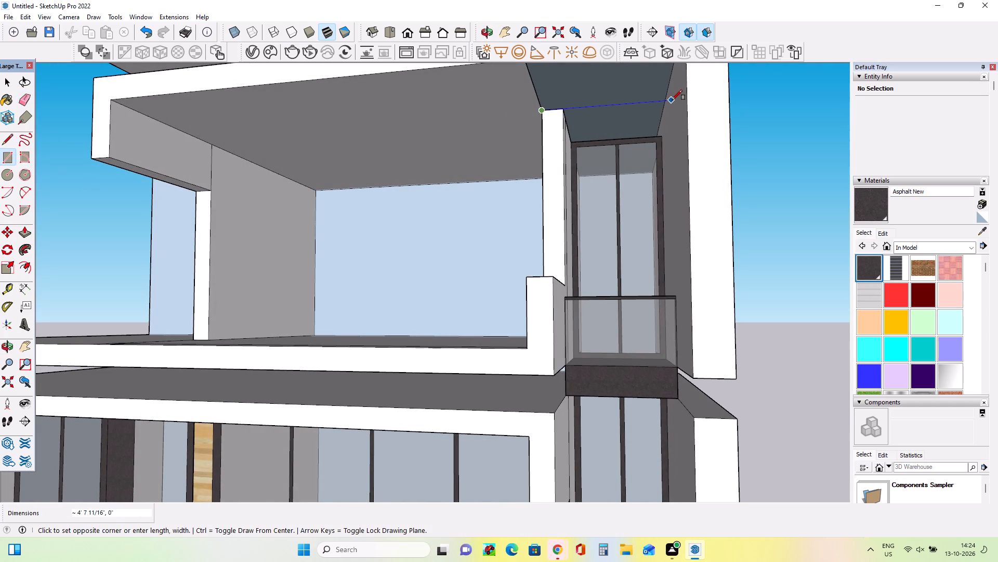
scroll(672, 100, "down", 3)
middle_click_drag(665, 99, 655, 128)
scroll(665, 99, "down", 1)
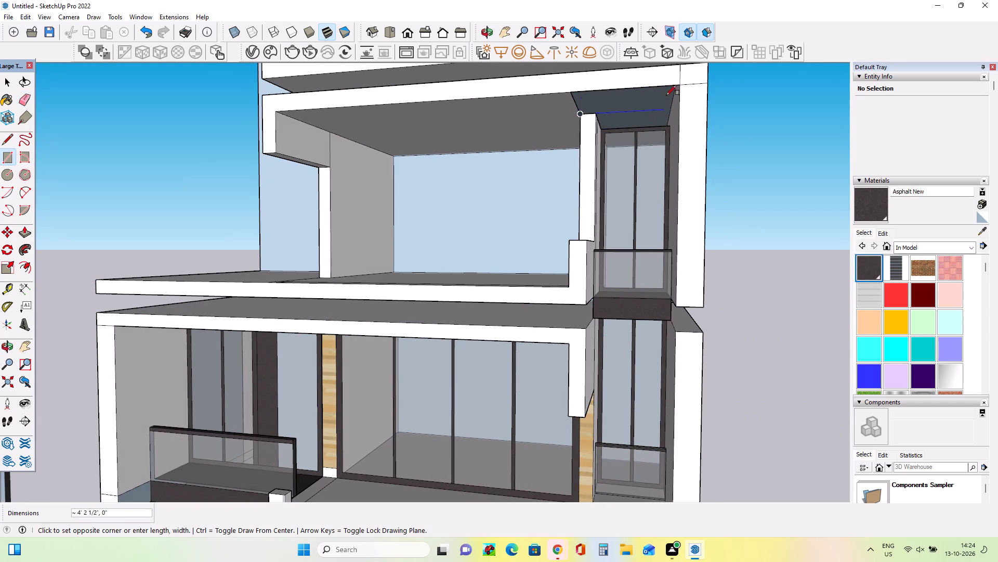
left_click(677, 87)
Close the rest of the narrow bay's ceiling opening with a rectangle about 5' 7/8" by 3' 10 1/4", reaching the window frame's corner.
middle_click_drag(656, 136, 638, 107)
left_click(588, 107)
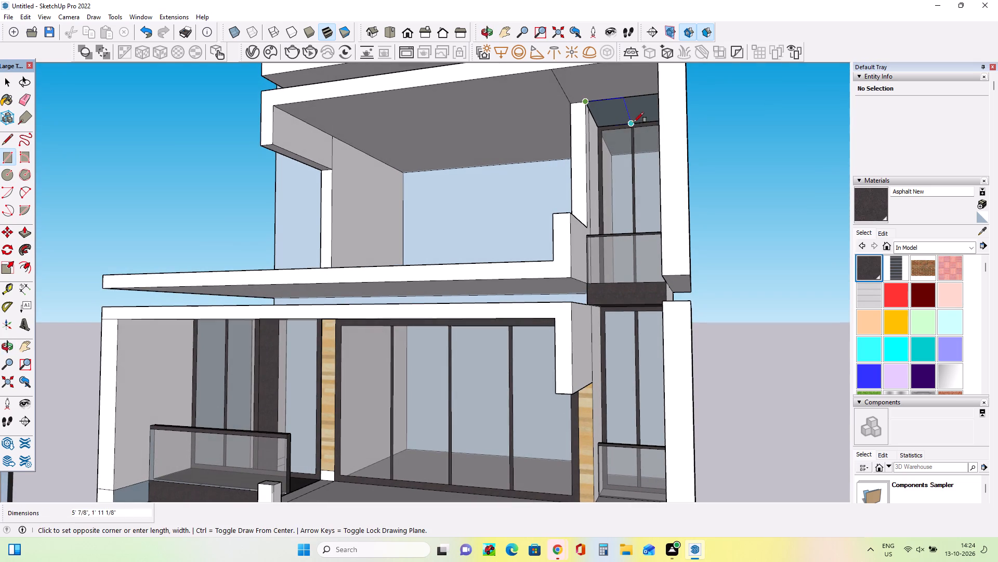
middle_click_drag(654, 119, 671, 146)
scroll(667, 121, "up", 6)
scroll(666, 119, "down", 1)
scroll(666, 119, "up", 3)
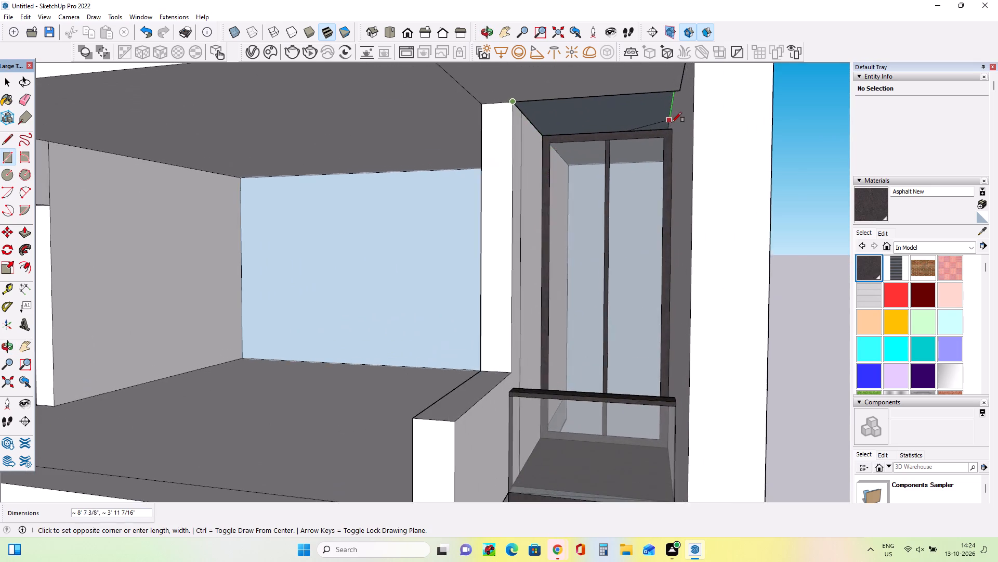
scroll(672, 122, "up", 2)
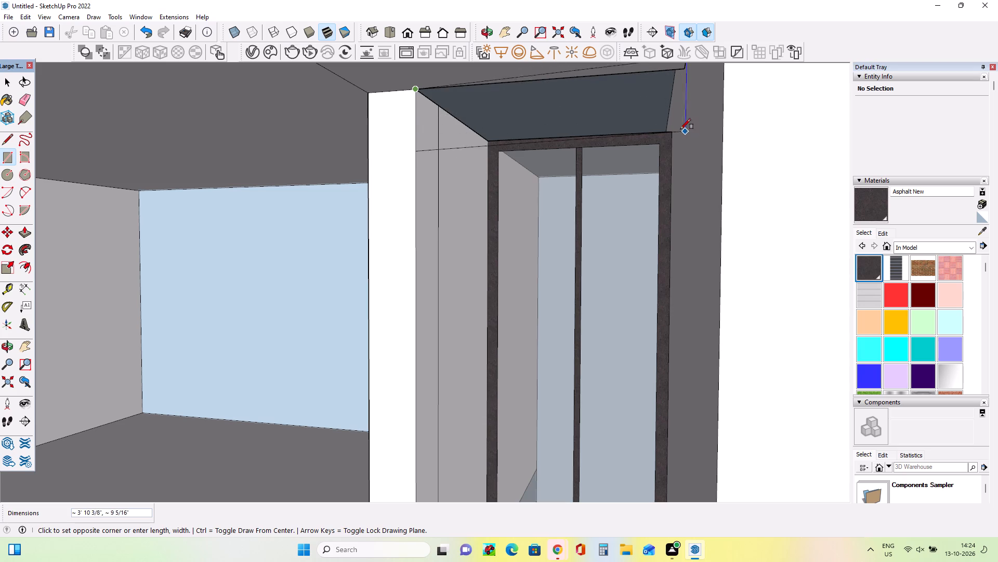
middle_click_drag(666, 122, 665, 138)
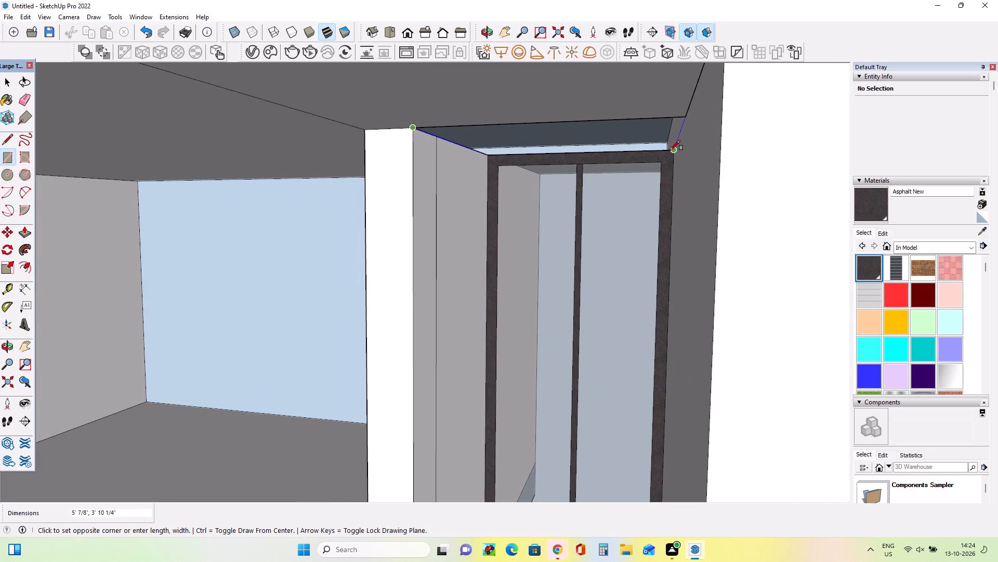
left_click(670, 150)
Erase the seam between the narrow bay's ceiling patches and the ceiling edge running forward from the adjoining wall.
middle_click_drag(674, 163, 684, 146)
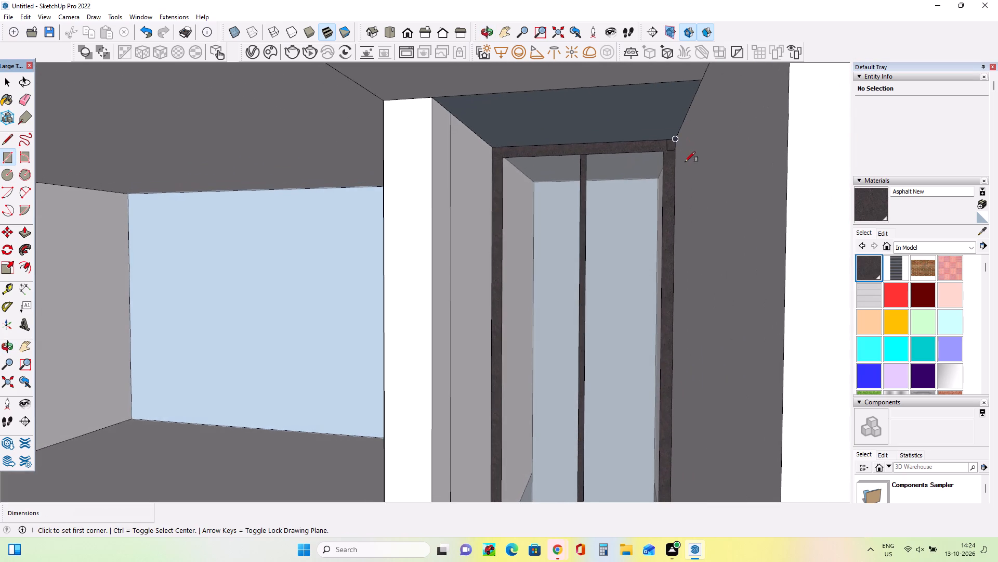
scroll(698, 176, "down", 4)
left_click(23, 98)
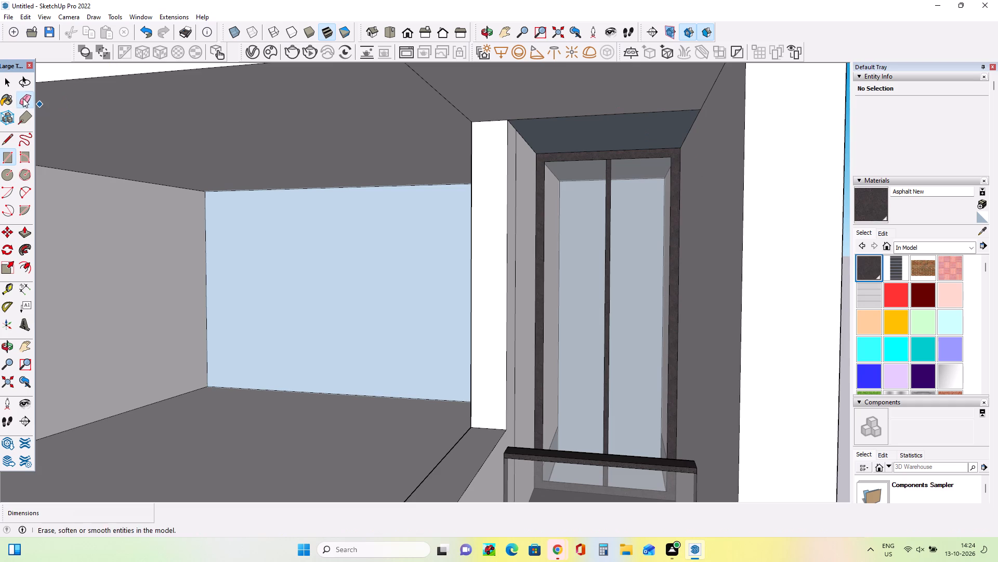
left_click(558, 116)
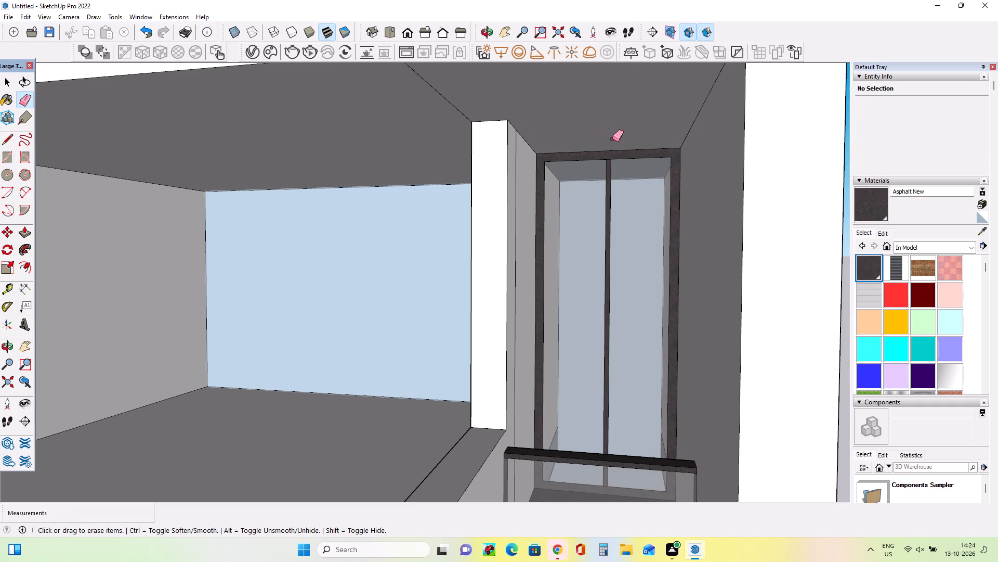
middle_click_drag(623, 145, 633, 149)
scroll(632, 149, "down", 5)
left_click(541, 128)
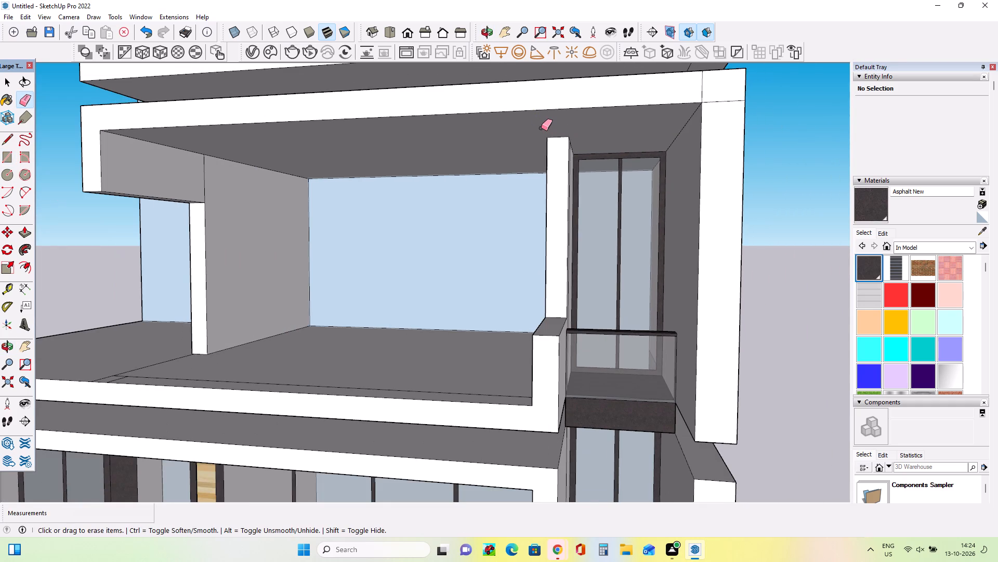
Examine the whole building's storeys against the facade reference image.
scroll(560, 137, "down", 7)
middle_click_drag(577, 166, 619, 183)
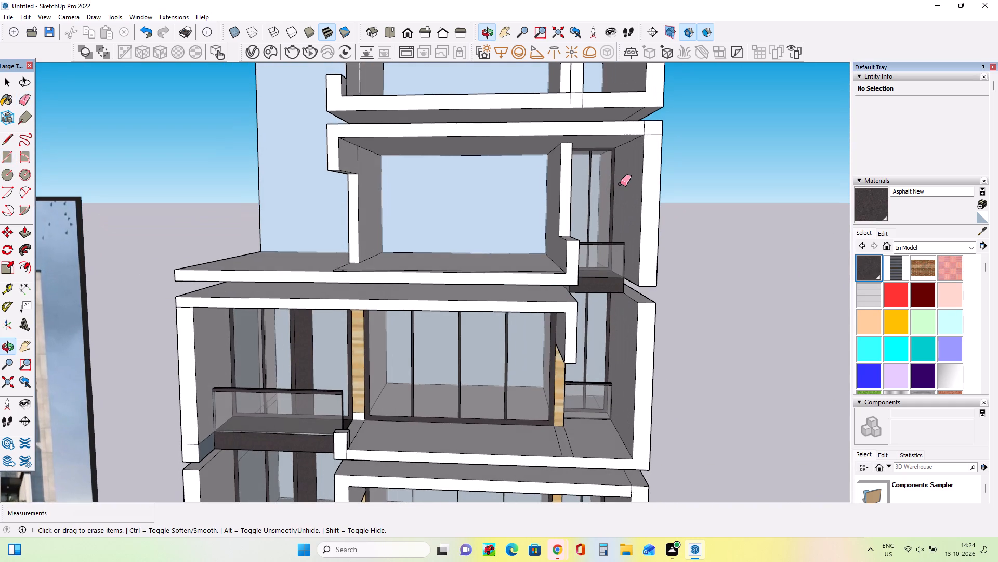
scroll(620, 184, "down", 4)
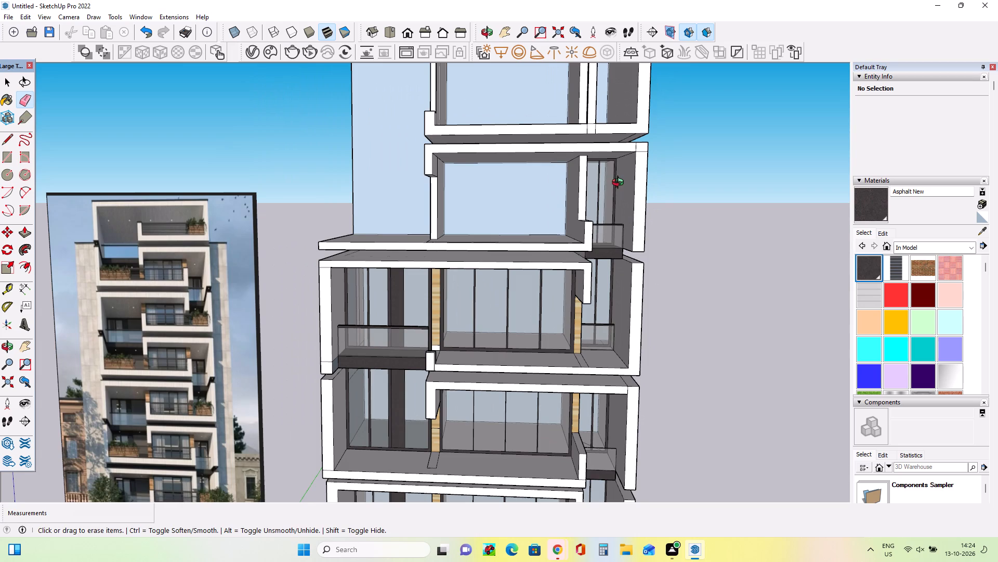
middle_click(620, 184)
scroll(619, 189, "down", 13)
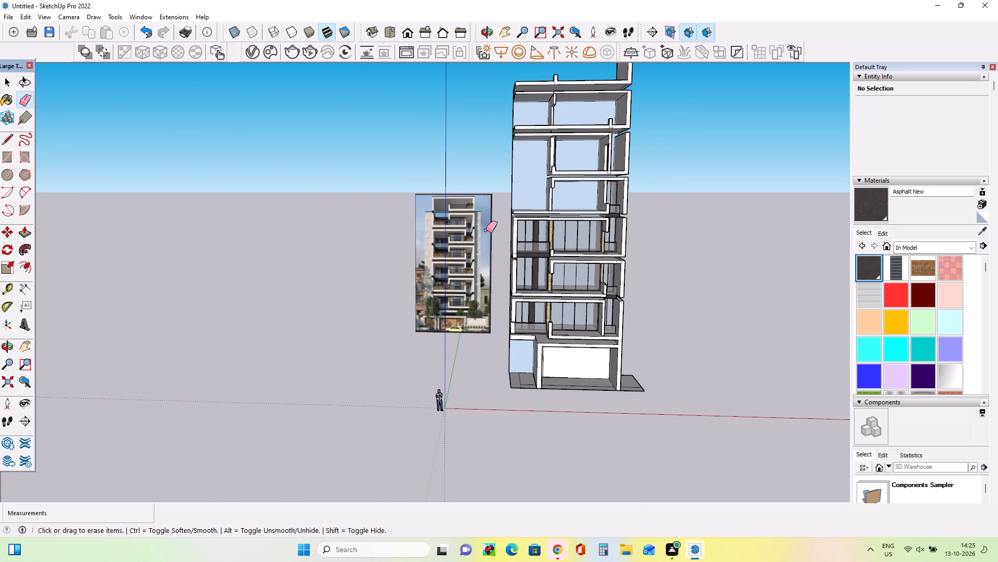
scroll(489, 244, "up", 4)
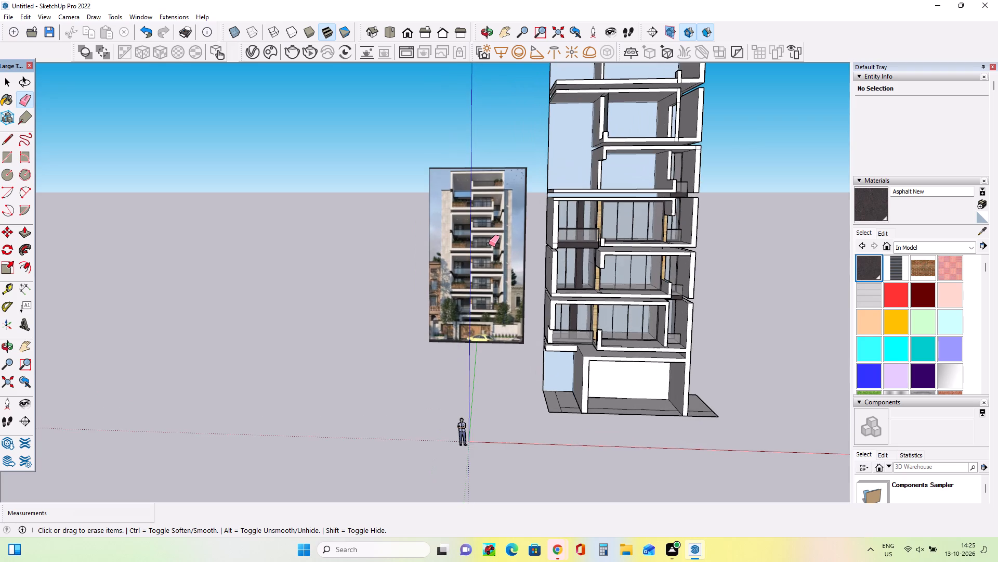
scroll(489, 244, "up", 11)
scroll(483, 239, "down", 6)
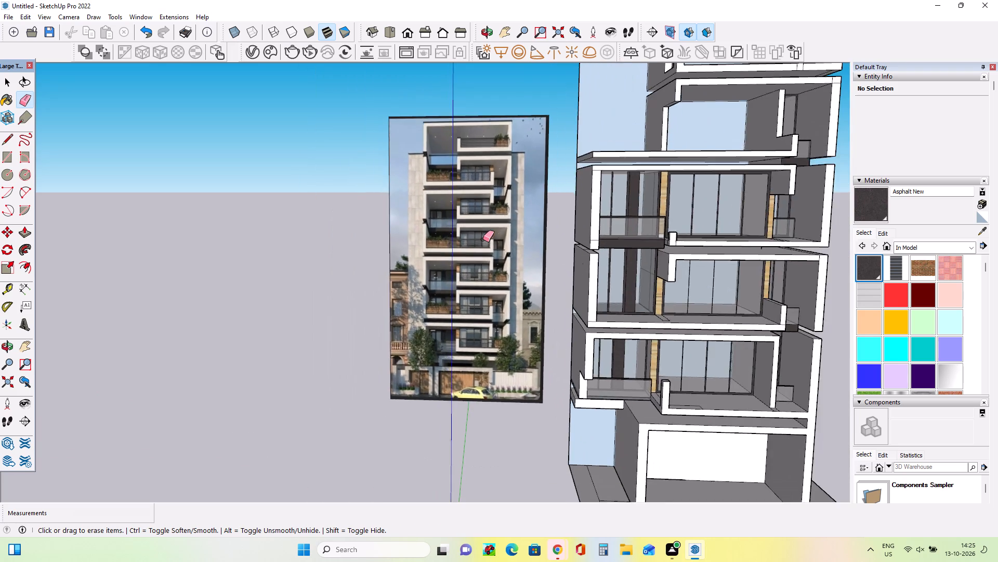
scroll(483, 239, "down", 6)
scroll(698, 150, "up", 4)
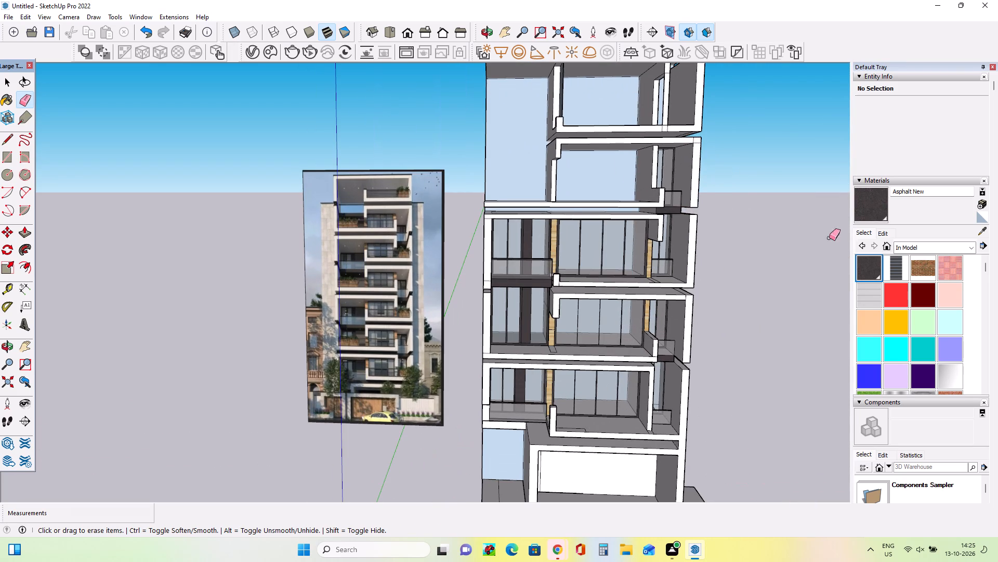
Paint the front faces of the upper storey's two dividing walls with the Wood Floor Light material.
scroll(920, 347, "up", 1)
scroll(920, 347, "down", 7)
left_click(875, 206)
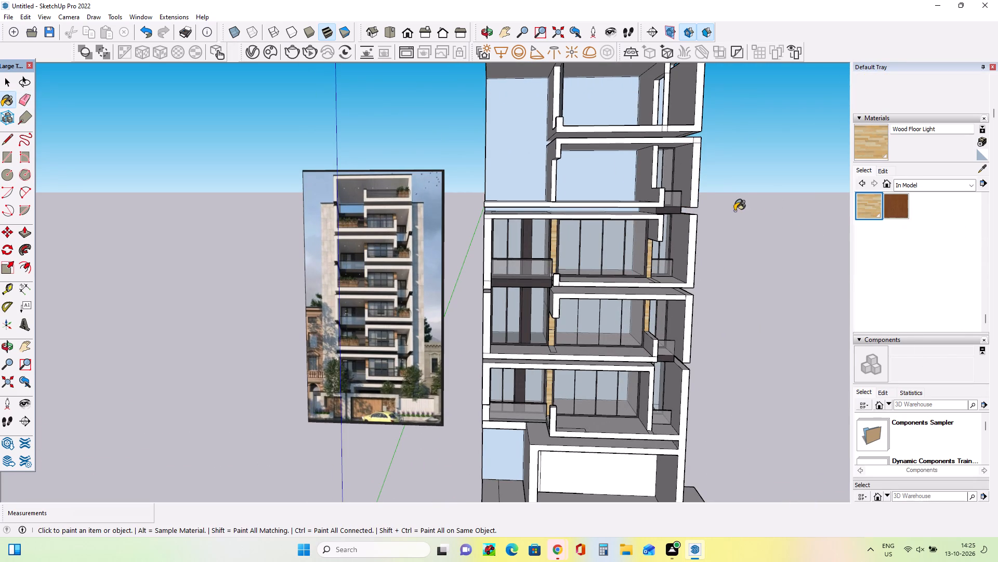
left_click(654, 171)
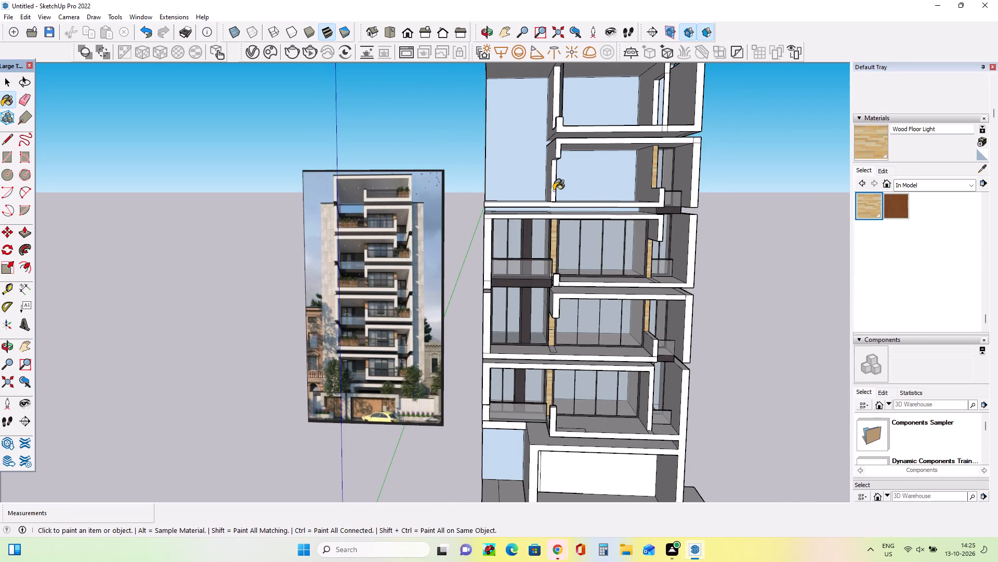
left_click(554, 190)
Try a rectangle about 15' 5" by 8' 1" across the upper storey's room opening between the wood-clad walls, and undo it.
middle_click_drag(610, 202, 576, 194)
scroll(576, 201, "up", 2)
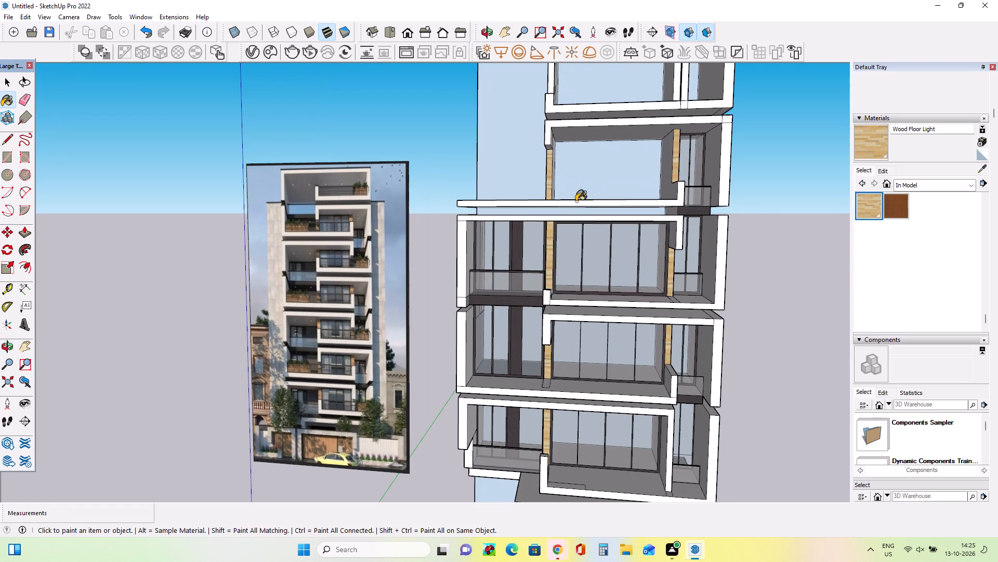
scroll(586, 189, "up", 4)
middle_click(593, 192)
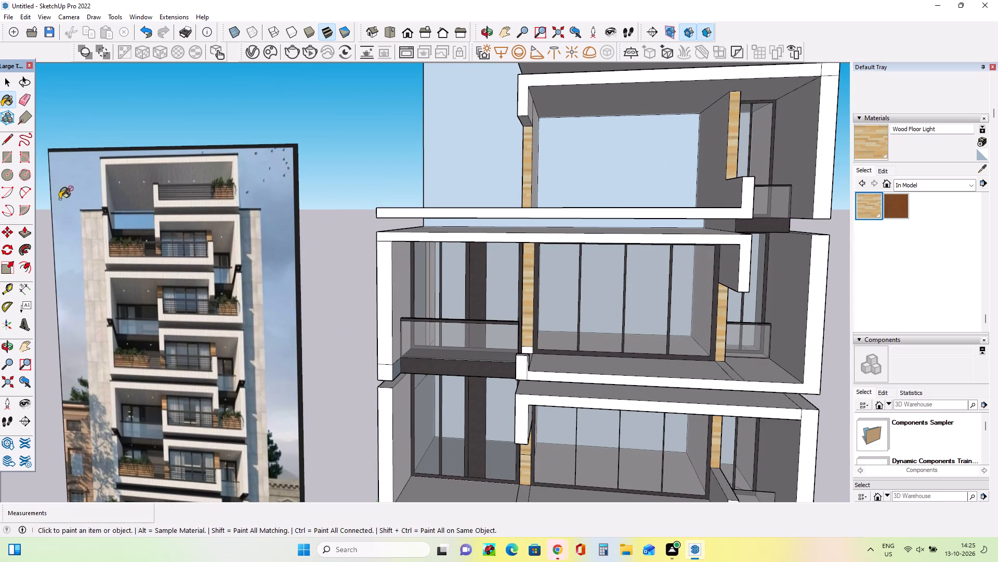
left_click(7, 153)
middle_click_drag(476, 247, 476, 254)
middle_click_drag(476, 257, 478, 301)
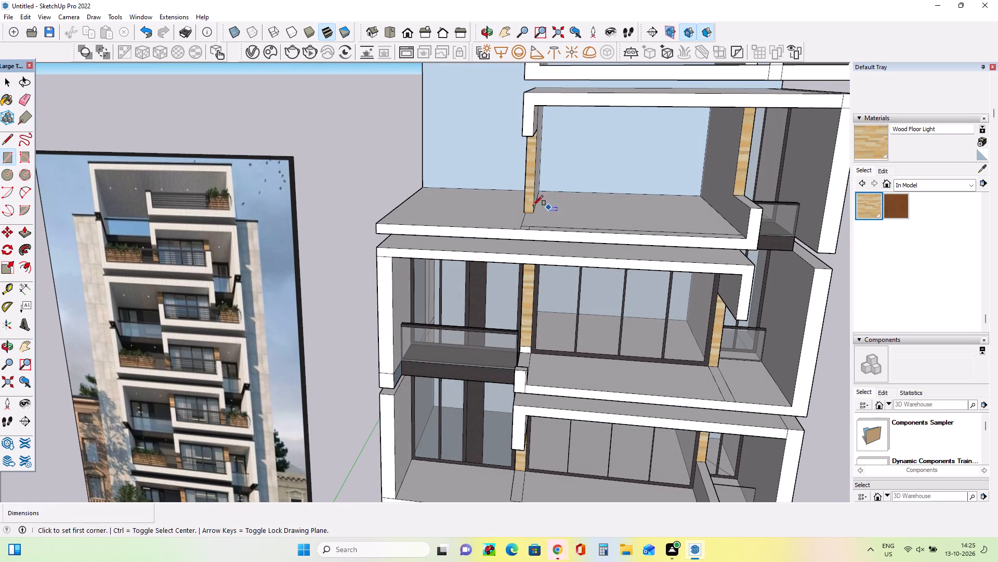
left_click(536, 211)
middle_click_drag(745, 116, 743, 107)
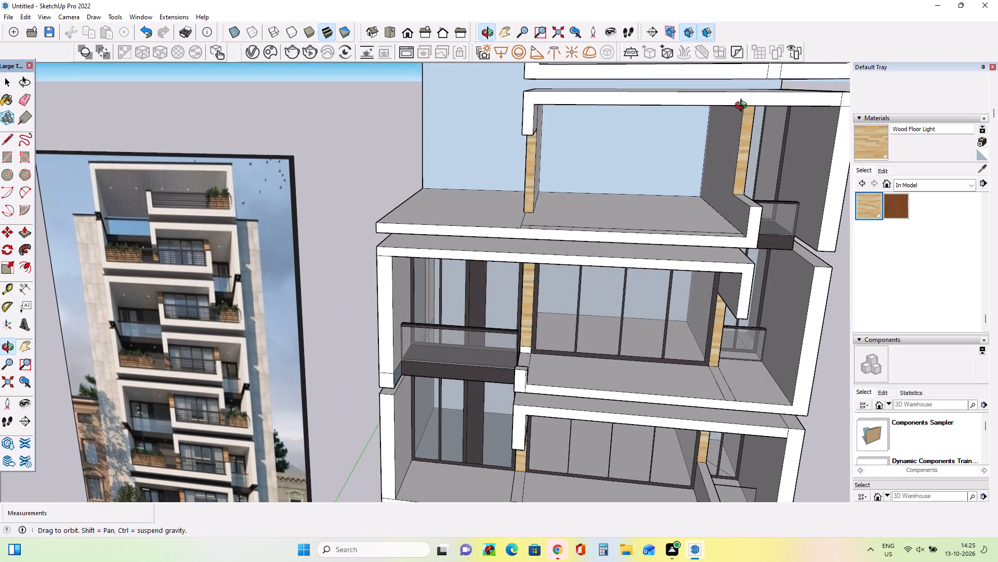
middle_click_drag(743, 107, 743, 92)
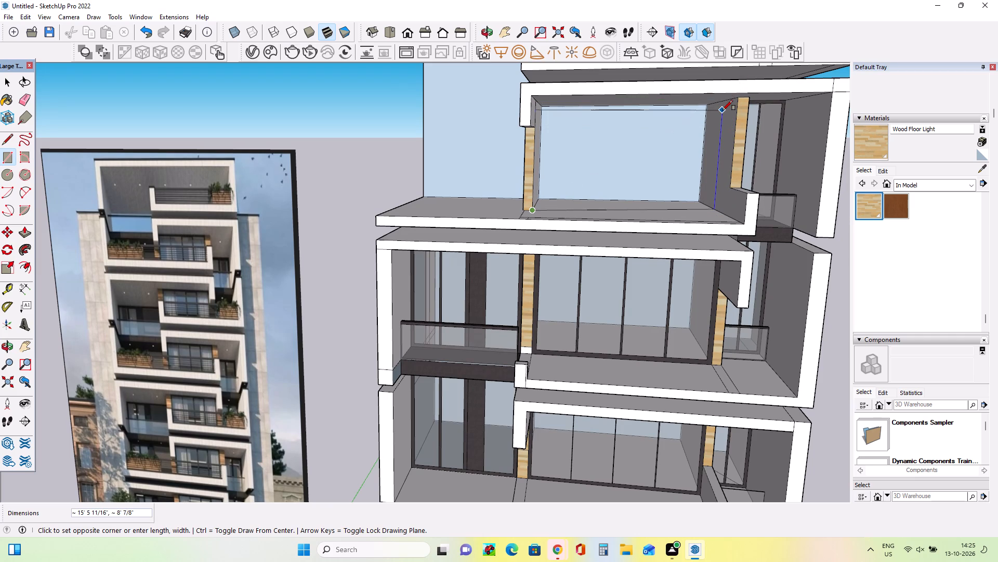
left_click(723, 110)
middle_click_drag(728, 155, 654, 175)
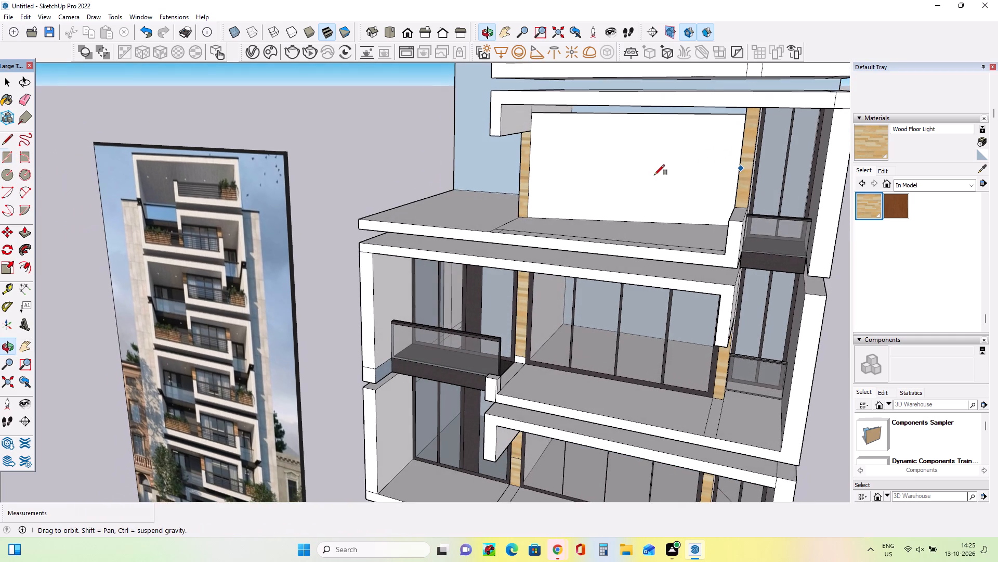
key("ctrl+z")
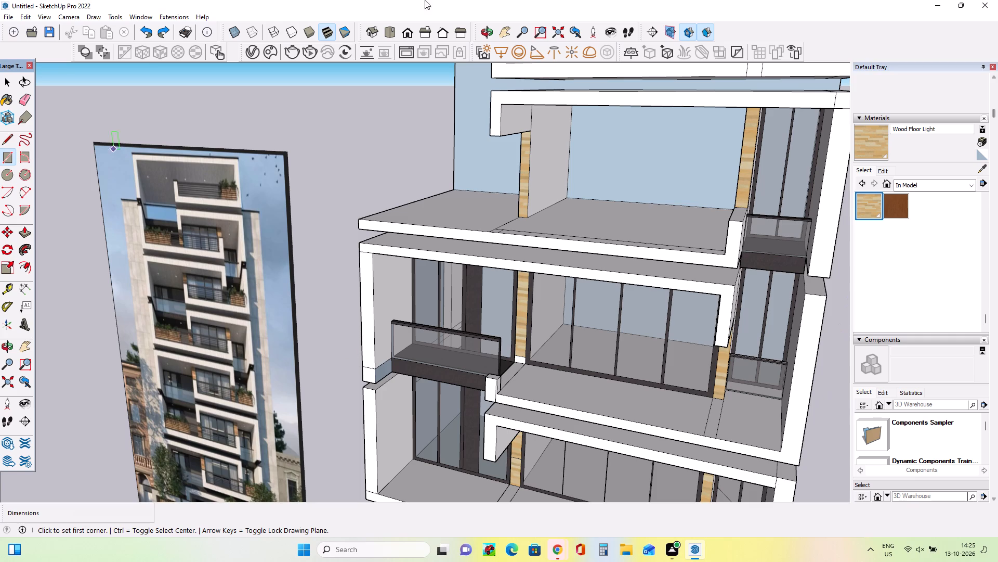
Draw a floor line about 15' long across the upper storey's room, from the wood-clad wall's base to the opposite side wall.
middle_click_drag(280, 390, 288, 391)
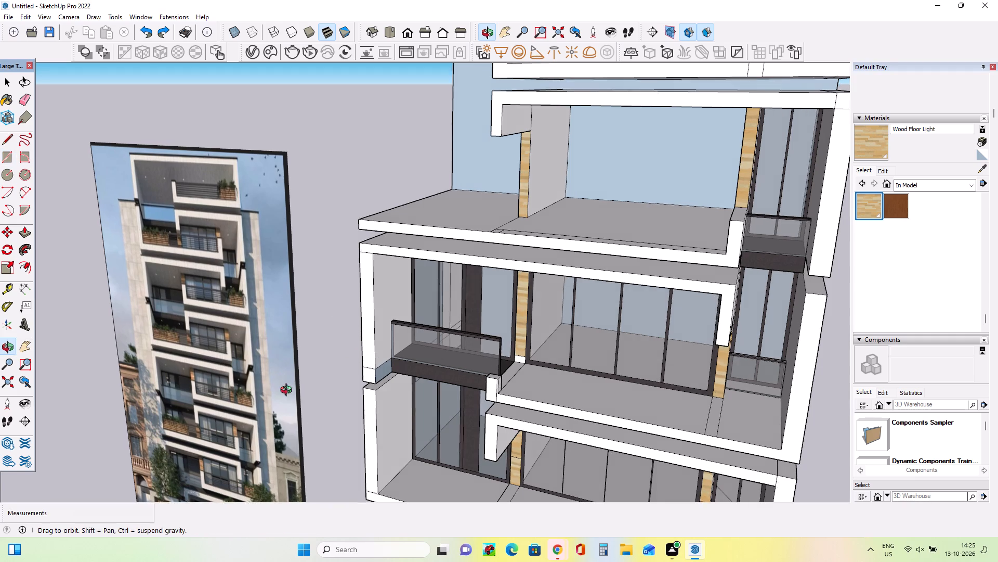
middle_click_drag(288, 391, 313, 393)
scroll(313, 393, "down", 1)
middle_click_drag(372, 257, 376, 266)
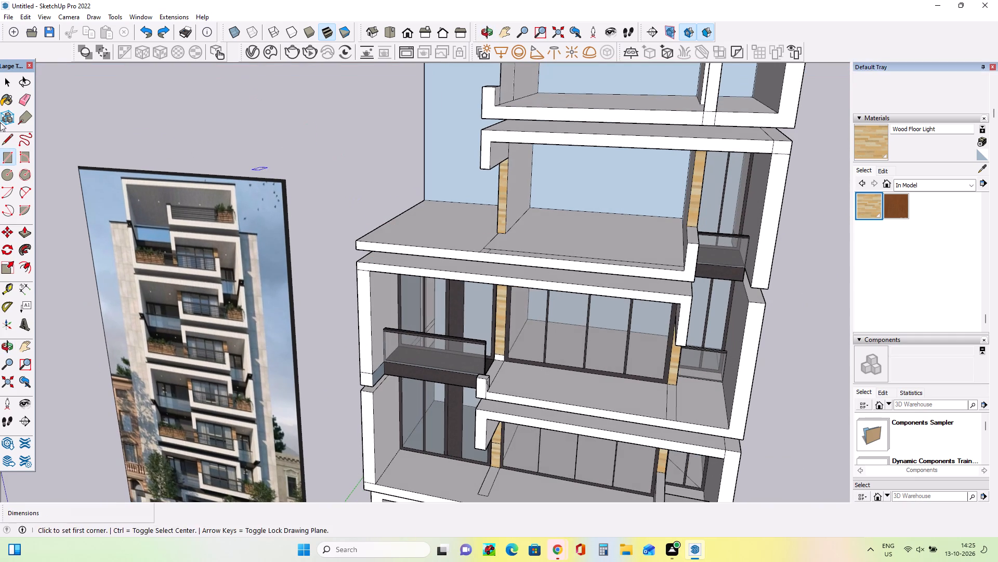
left_click(4, 140)
left_click(507, 235)
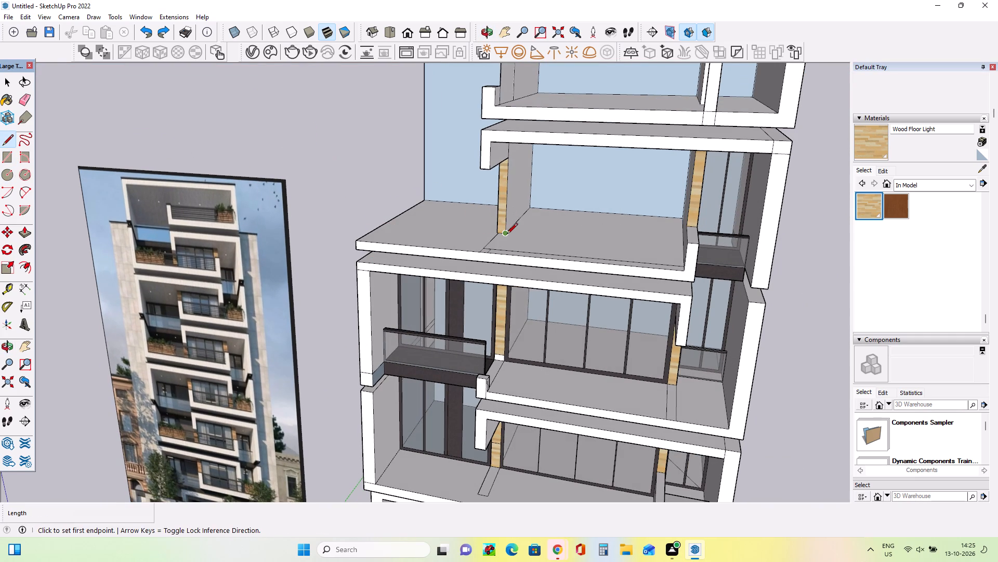
middle_click_drag(689, 264, 731, 271)
left_click(677, 236)
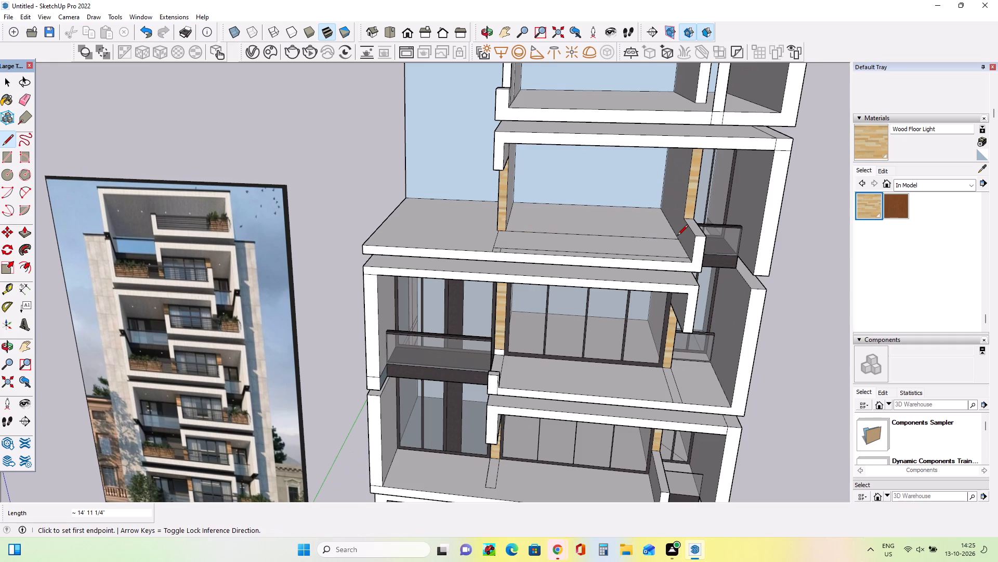
Draw a vertical line about 8' high on the room's side wall, from the floor line's end to the ceiling.
middle_click_drag(676, 238, 673, 191)
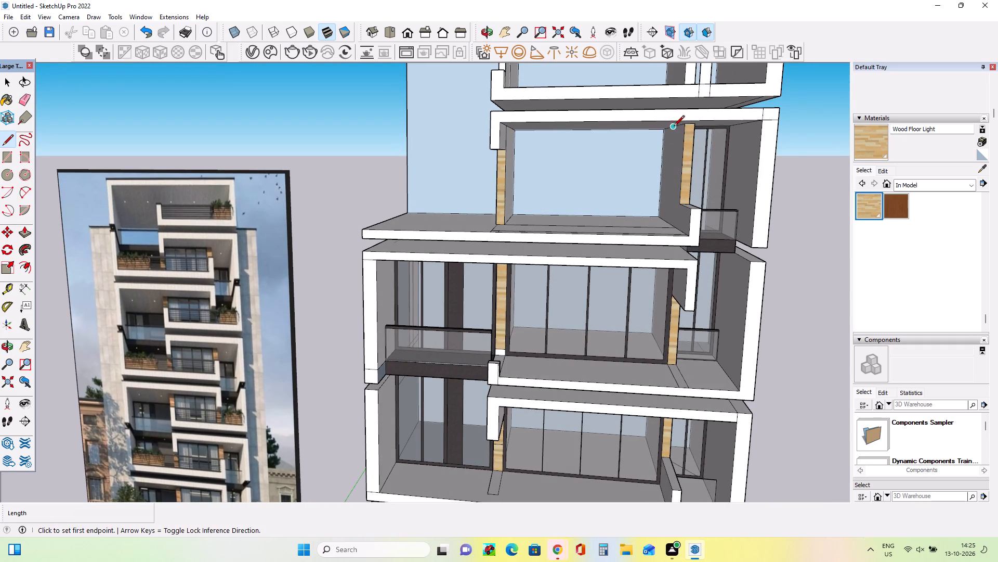
left_click(675, 227)
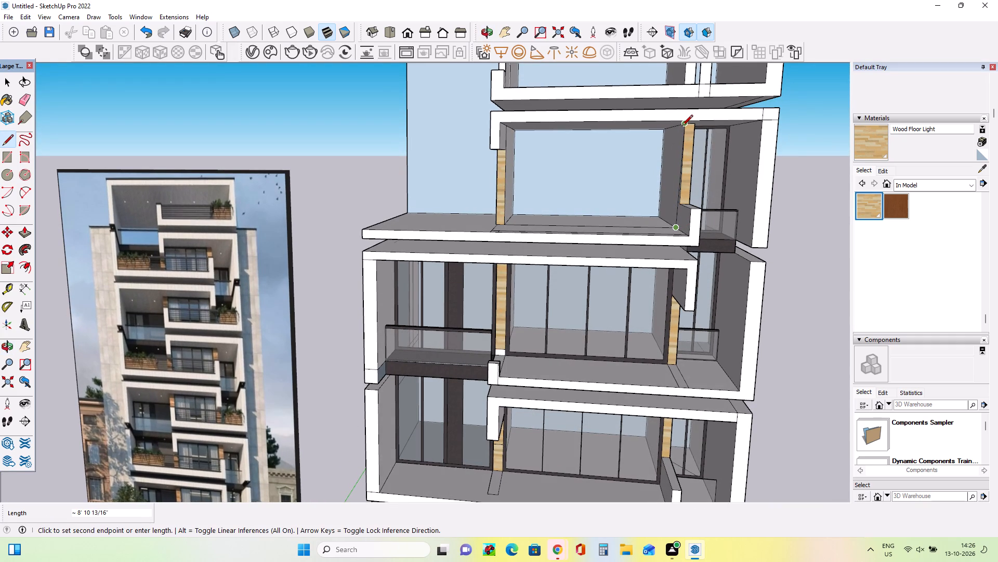
middle_click_drag(682, 127, 667, 107)
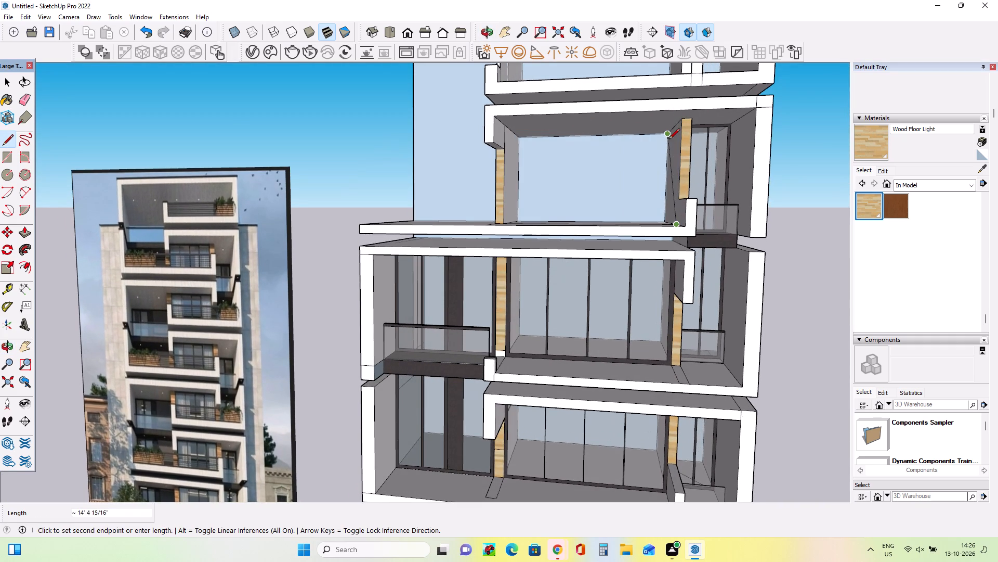
middle_click_drag(684, 171, 757, 206)
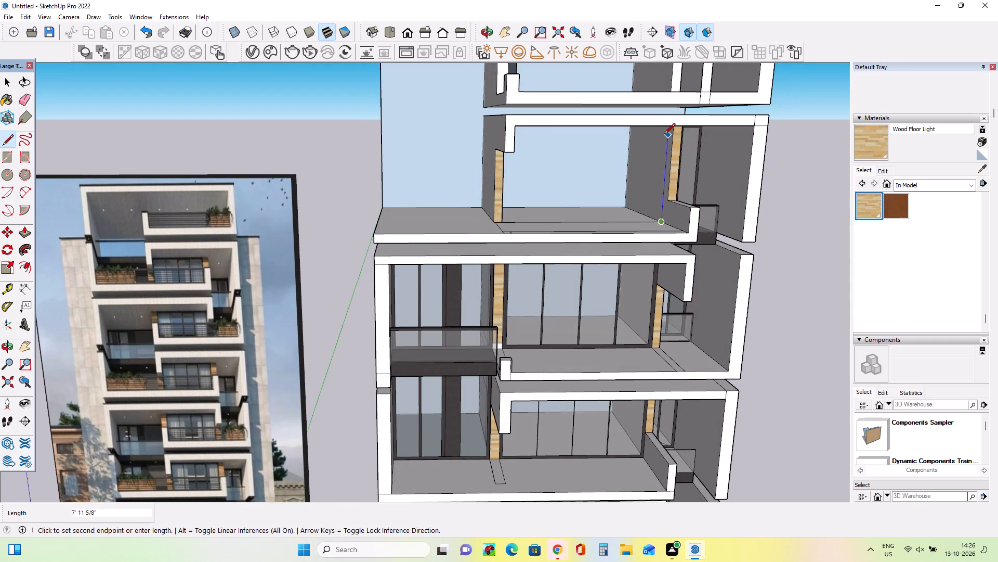
left_click(665, 130)
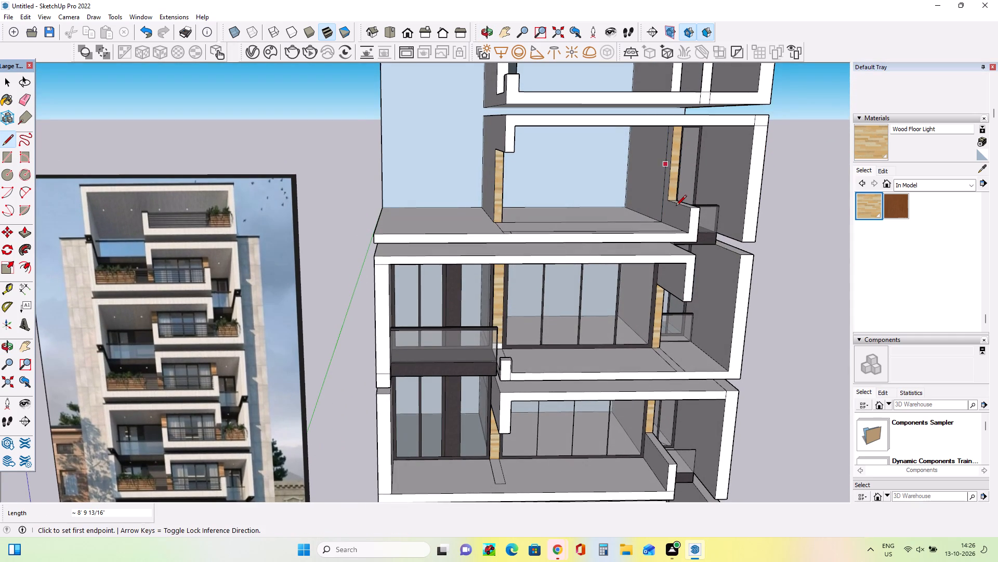
Draw a ceiling line about 14' 11" long across the upper storey's room between its side walls, closing the room's front face.
middle_click_drag(662, 176, 638, 122)
left_click(661, 118)
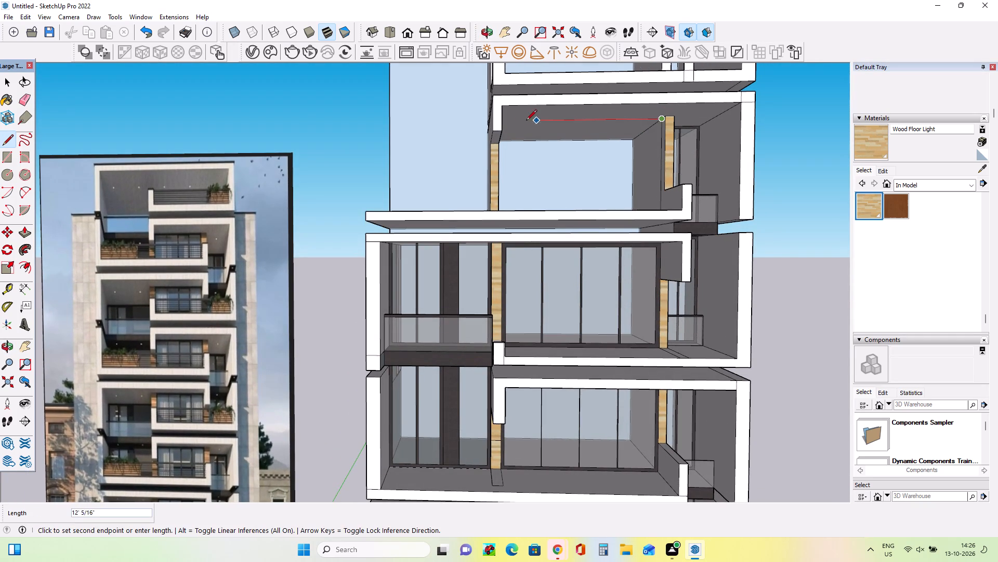
middle_click_drag(509, 121, 441, 126)
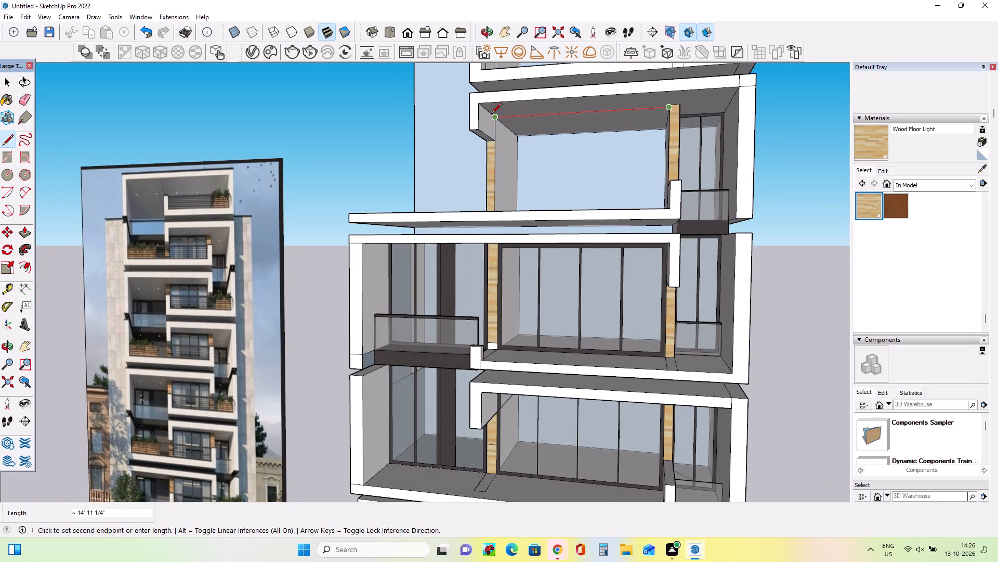
left_click(491, 114)
Offset the outline of the upper storey's room front face inward by about 3 1/4" for a window frame.
middle_click_drag(559, 177, 605, 229)
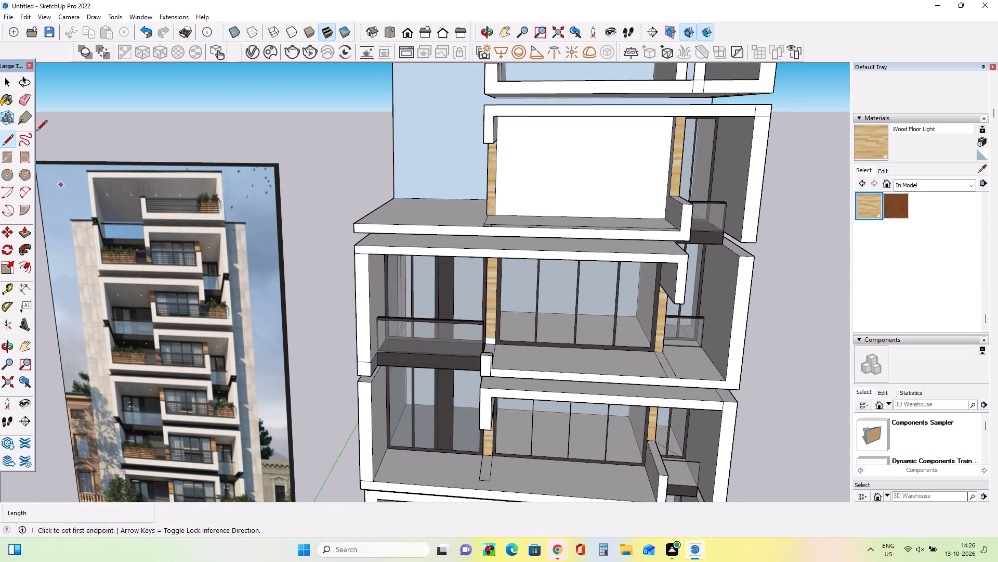
left_click(31, 267)
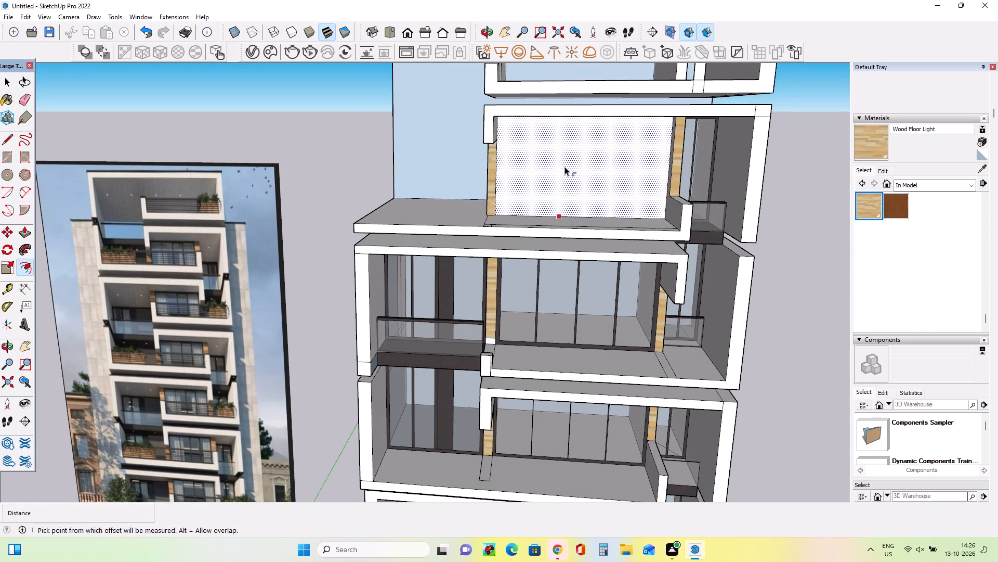
left_click(565, 167)
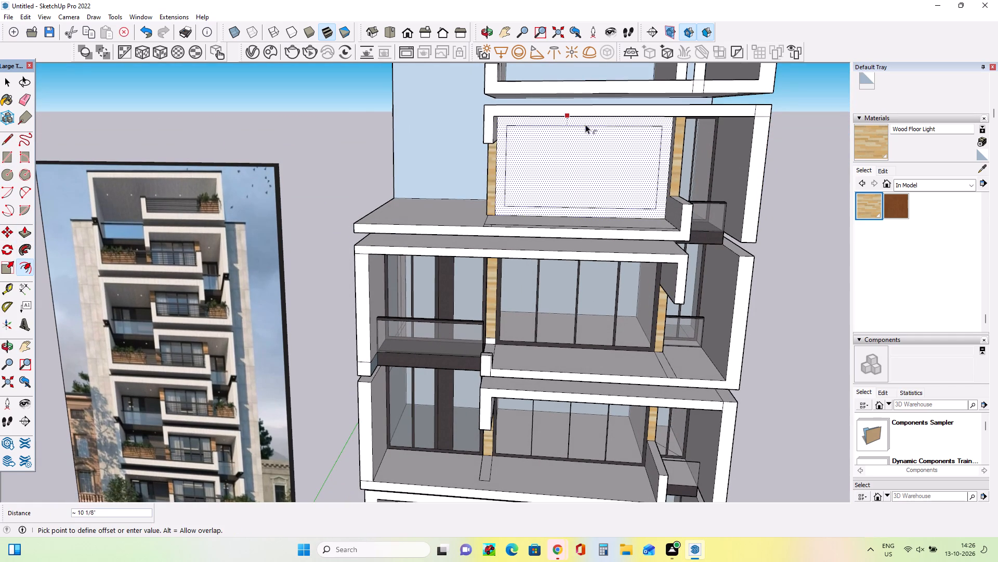
left_click(594, 119)
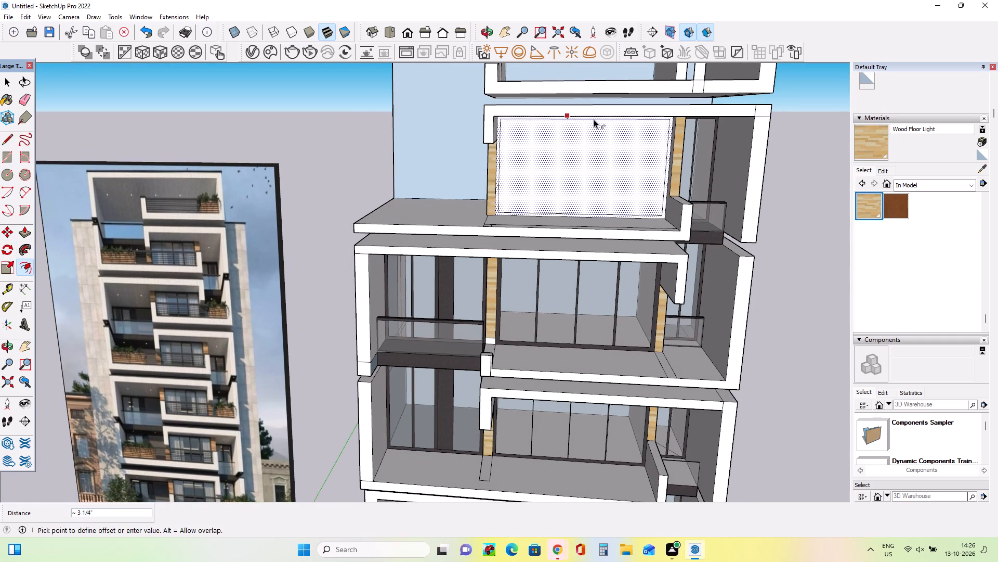
Draw a narrow vertical mullion rectangle about 8' 3" high at the middle of the room's window, between the frame's inner edges.
middle_click_drag(616, 218, 594, 207)
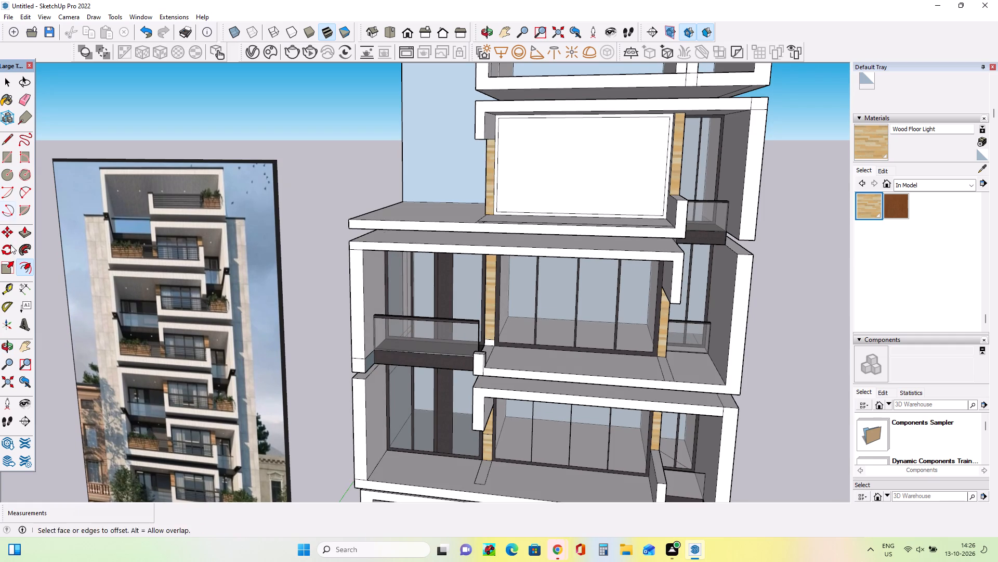
left_click(7, 155)
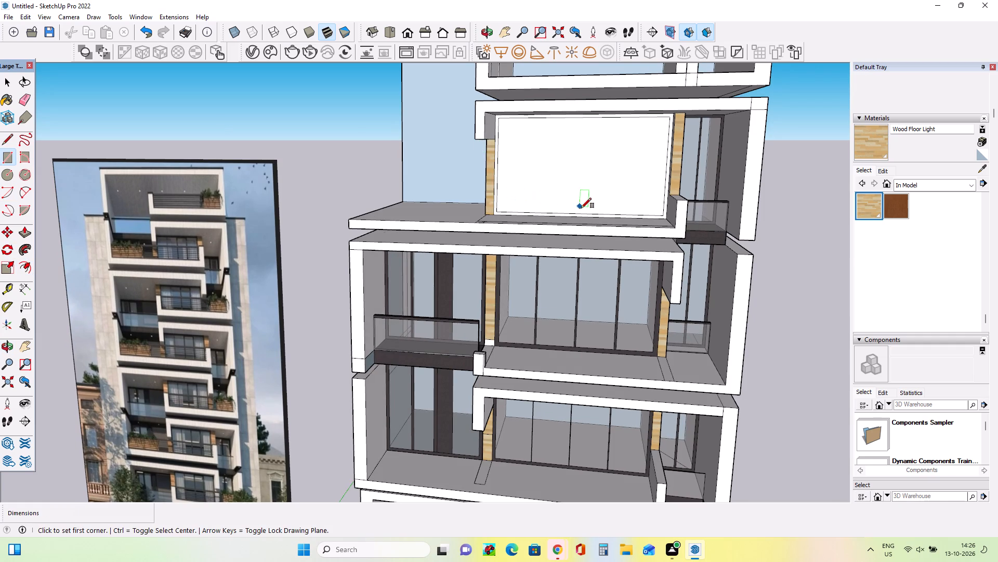
left_click(579, 211)
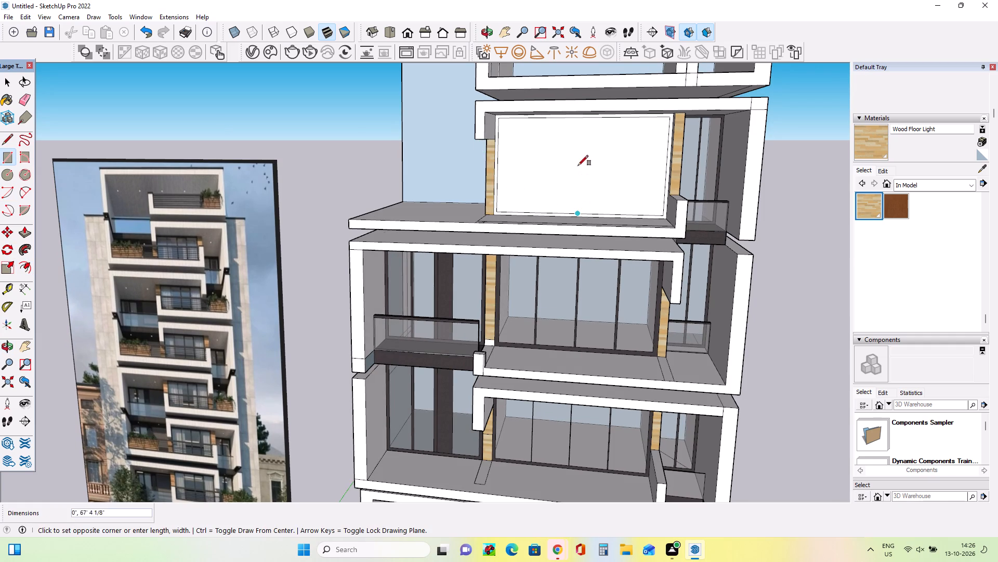
scroll(590, 119, "up", 6)
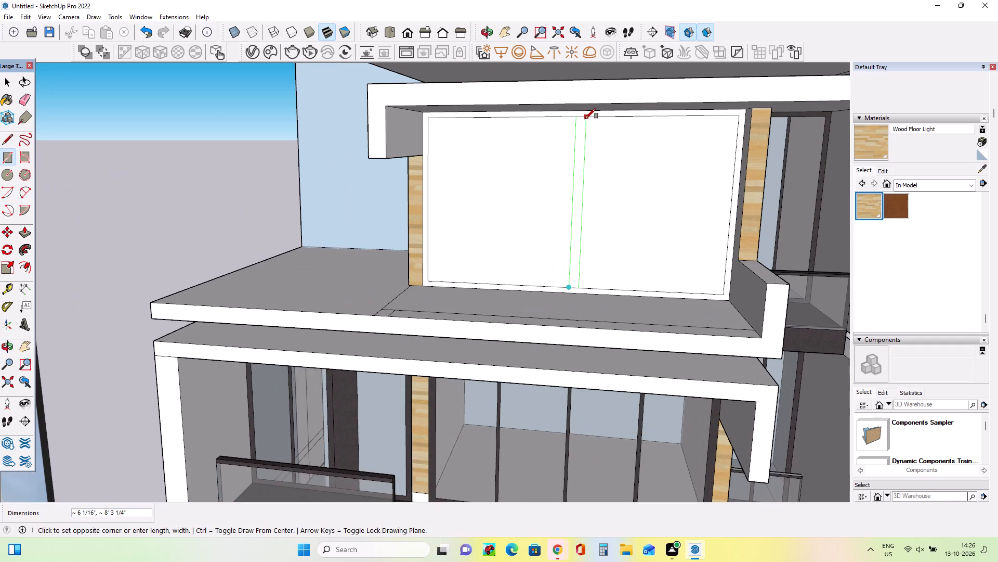
scroll(585, 117, "up", 3)
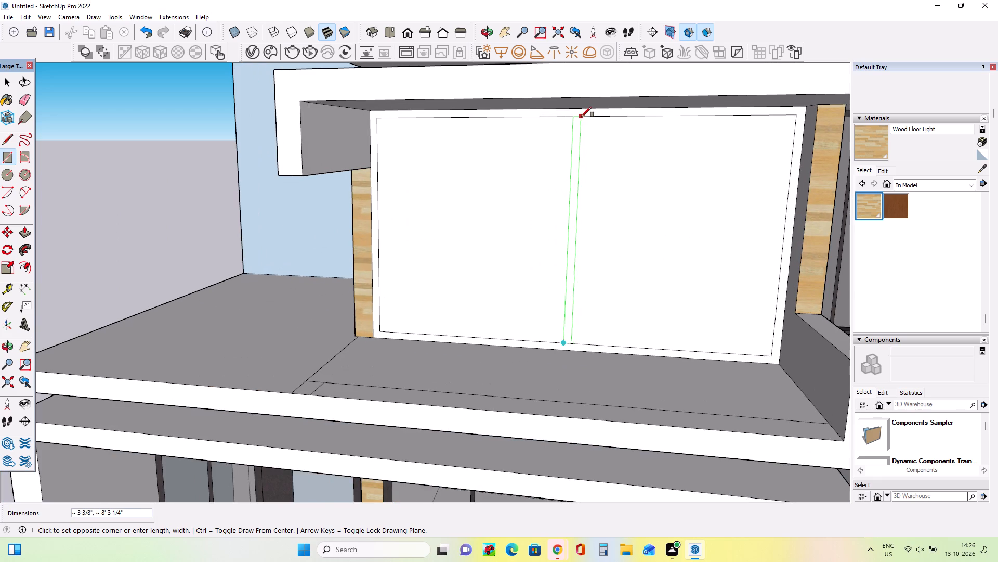
scroll(580, 117, "up", 2)
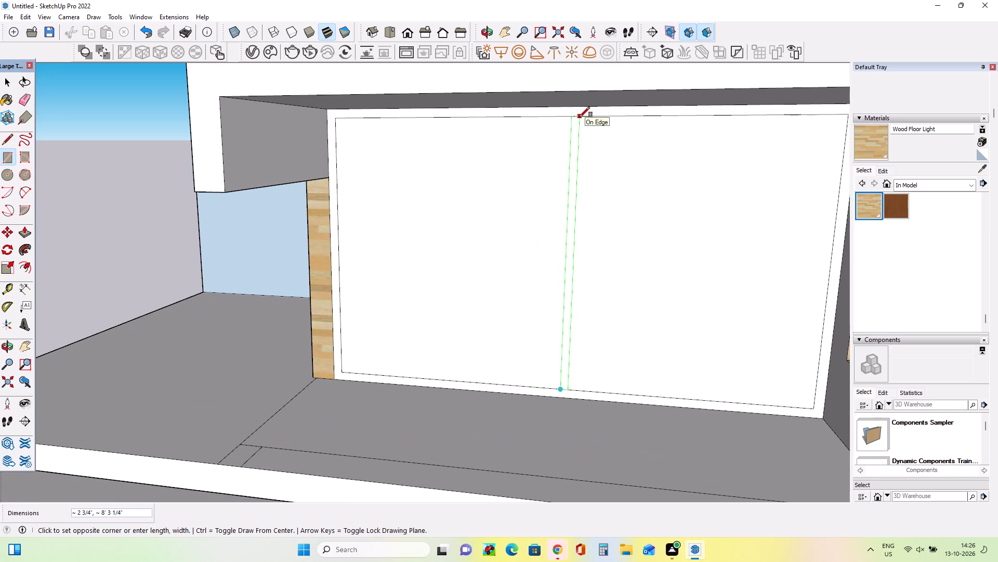
left_click(578, 117)
Draw a narrow vertical mullion rectangle about 8' 3" high midway across the window's left half.
scroll(510, 296, "down", 3)
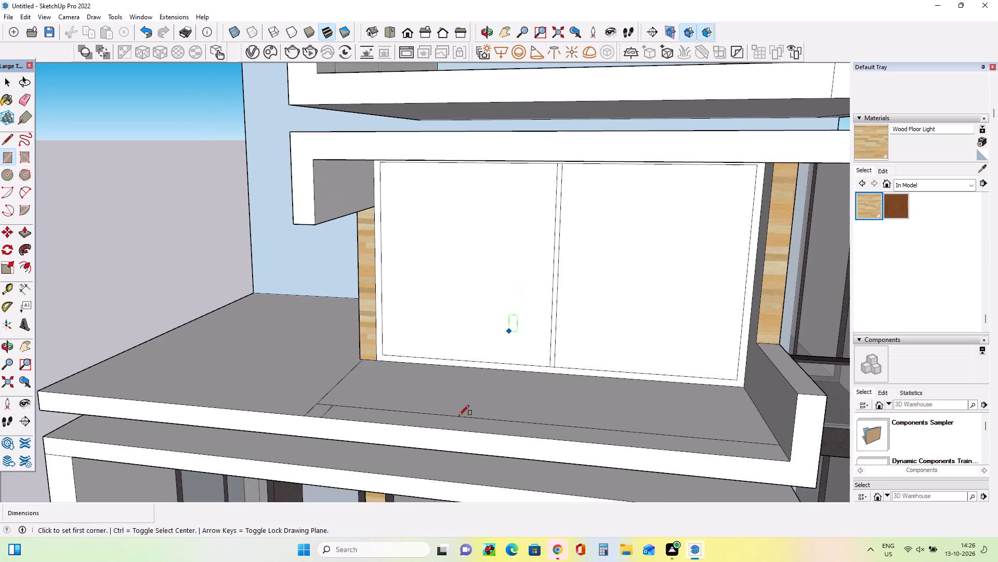
left_click(464, 362)
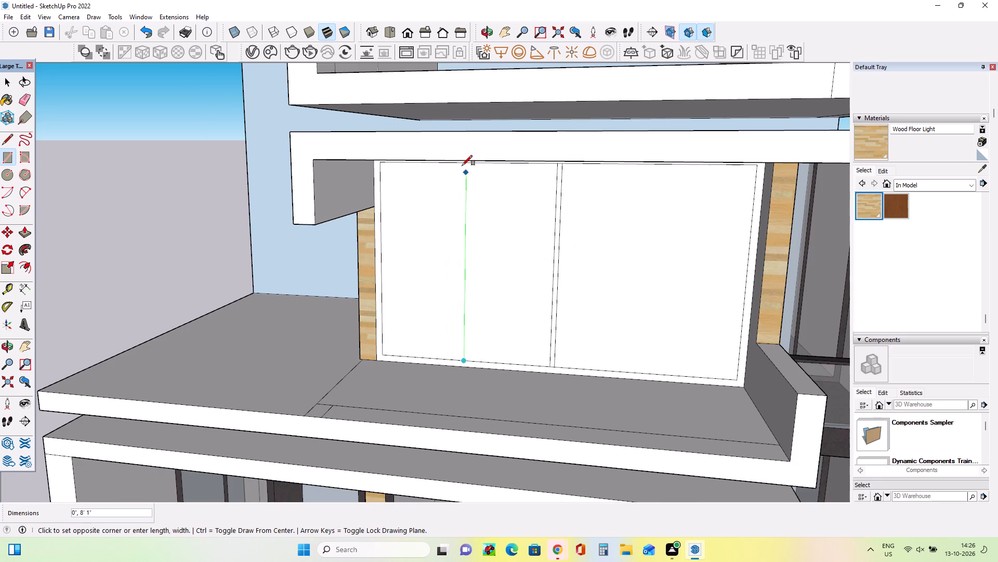
scroll(462, 165, "up", 7)
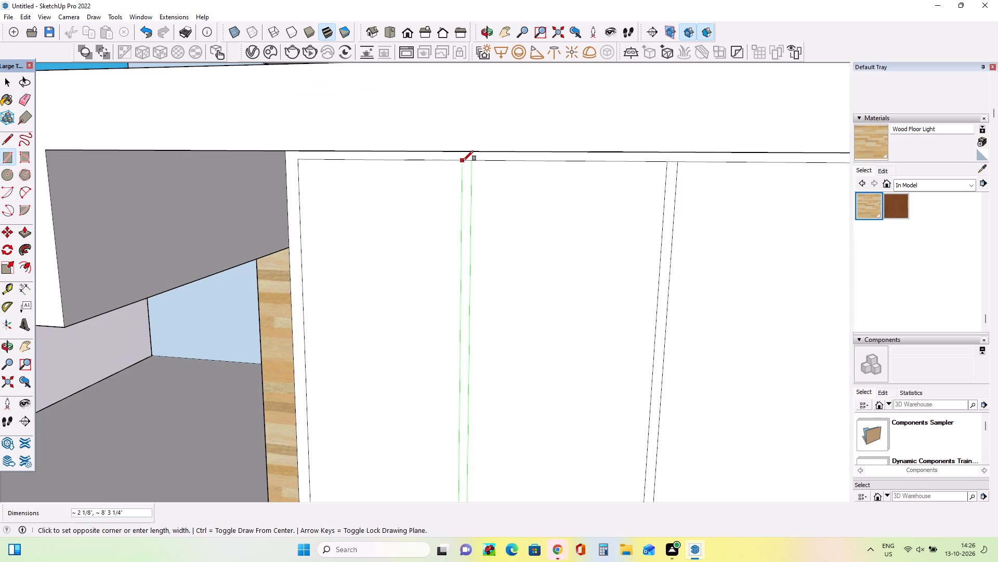
scroll(467, 161, "up", 3)
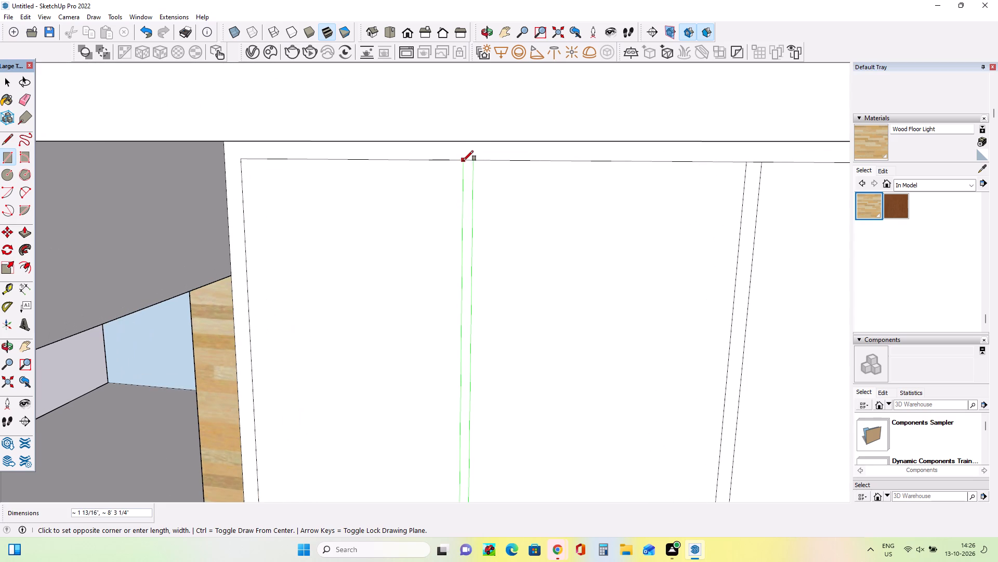
left_click(467, 161)
Draw a vertical mullion rectangle about 1 3/8" by 8' 3 1/4" midway across the window's right half.
scroll(372, 244, "down", 7)
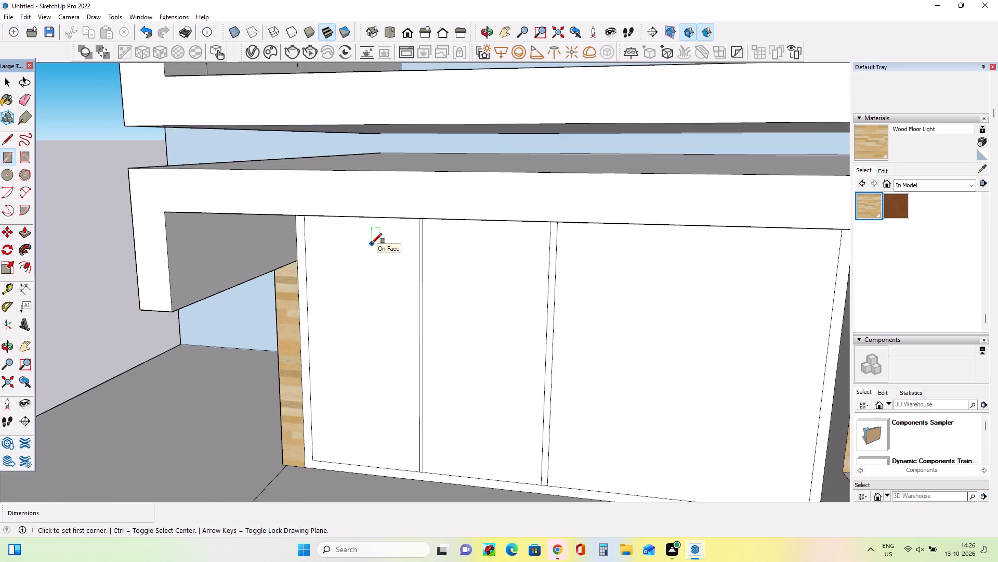
scroll(372, 244, "down", 7)
middle_click_drag(480, 365, 515, 270)
scroll(543, 336, "up", 4)
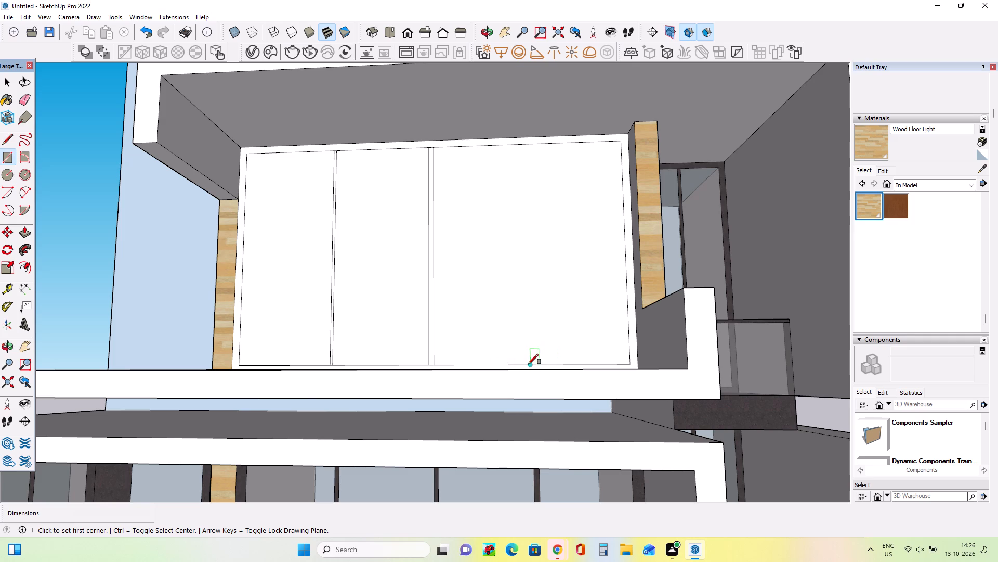
left_click(533, 365)
scroll(513, 184, "up", 3)
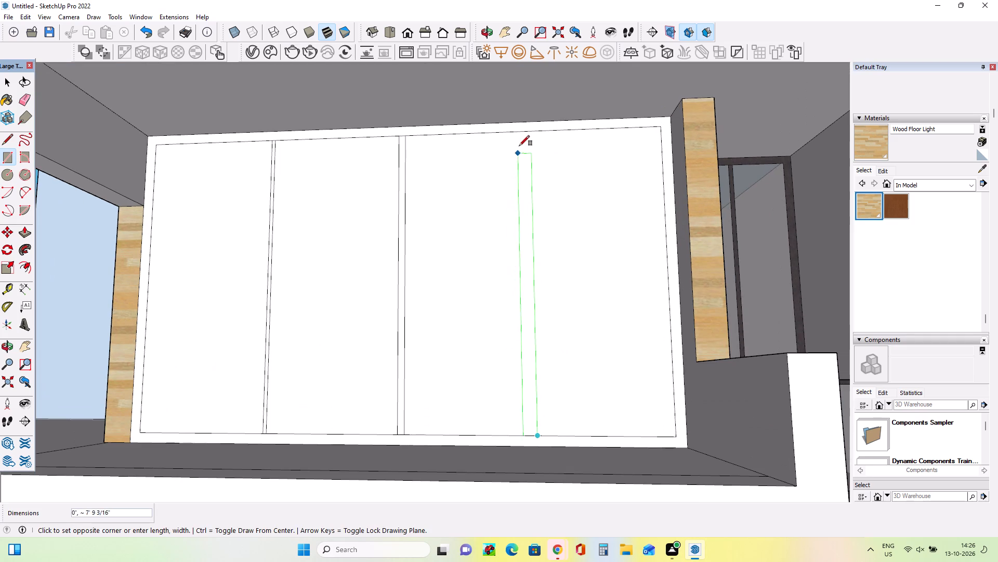
scroll(517, 132, "up", 4)
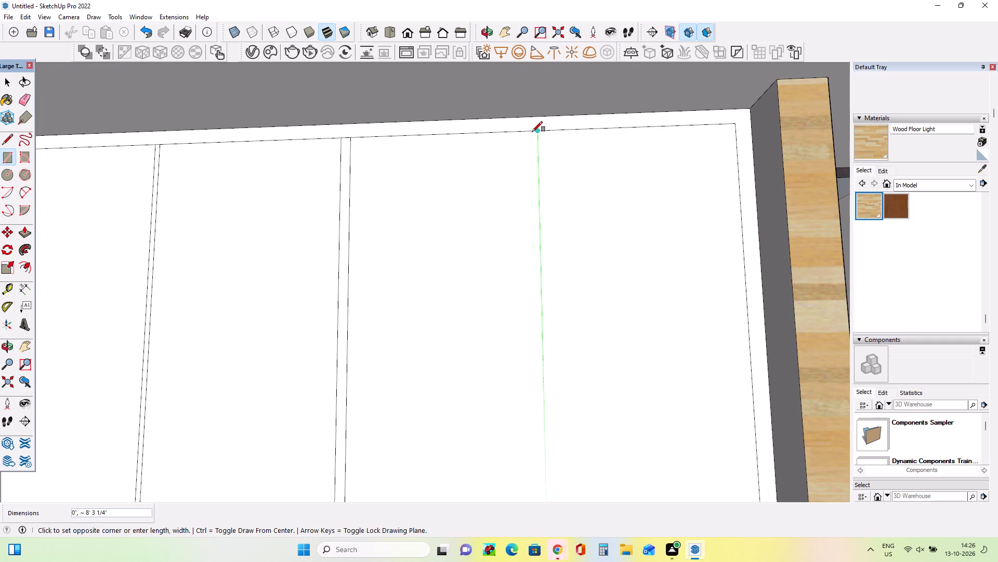
left_click(531, 132)
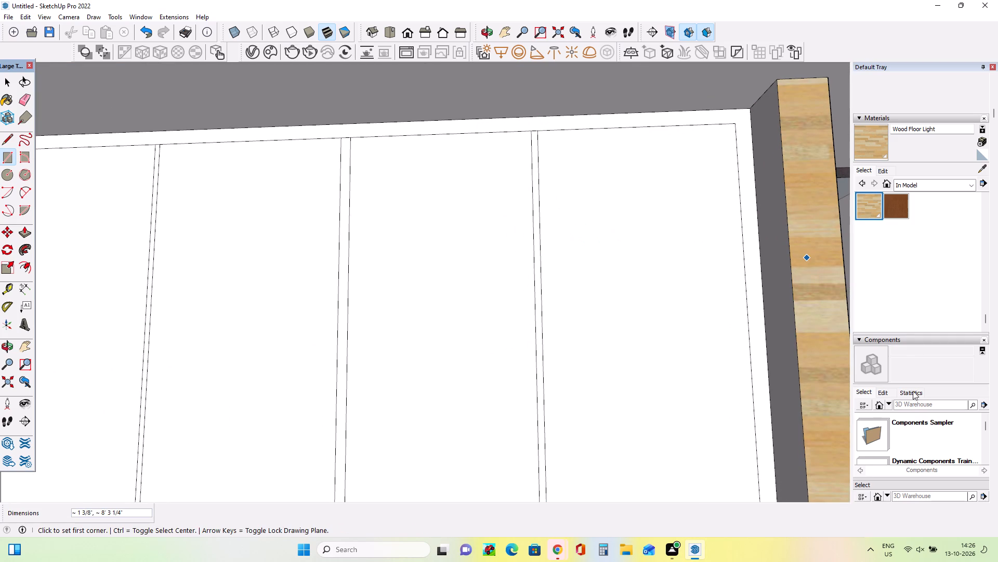
Paint the window's outer frame and its three mullions with the Asphalt New material.
scroll(900, 296, "up", 7)
left_click(866, 261)
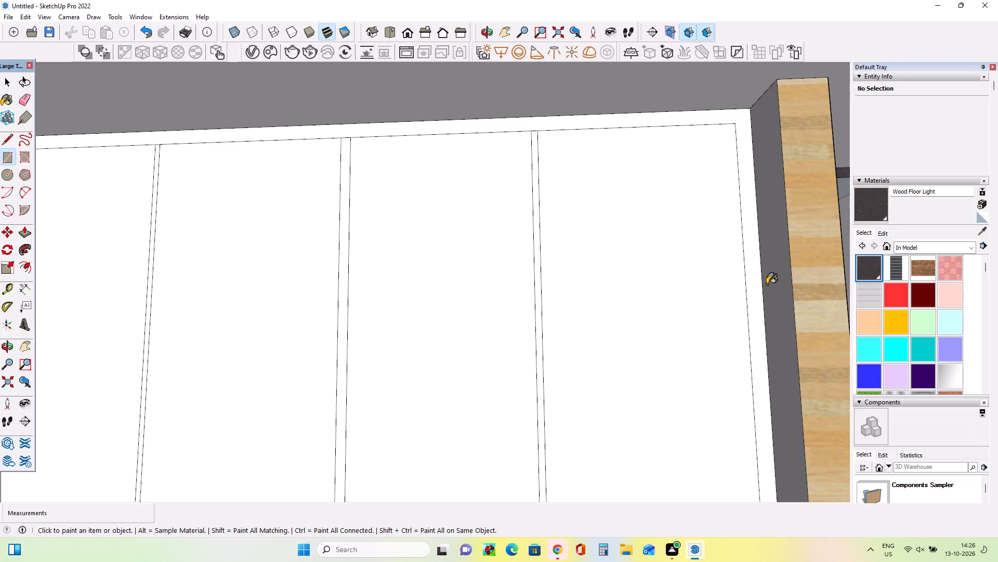
left_click(757, 290)
left_click(541, 336)
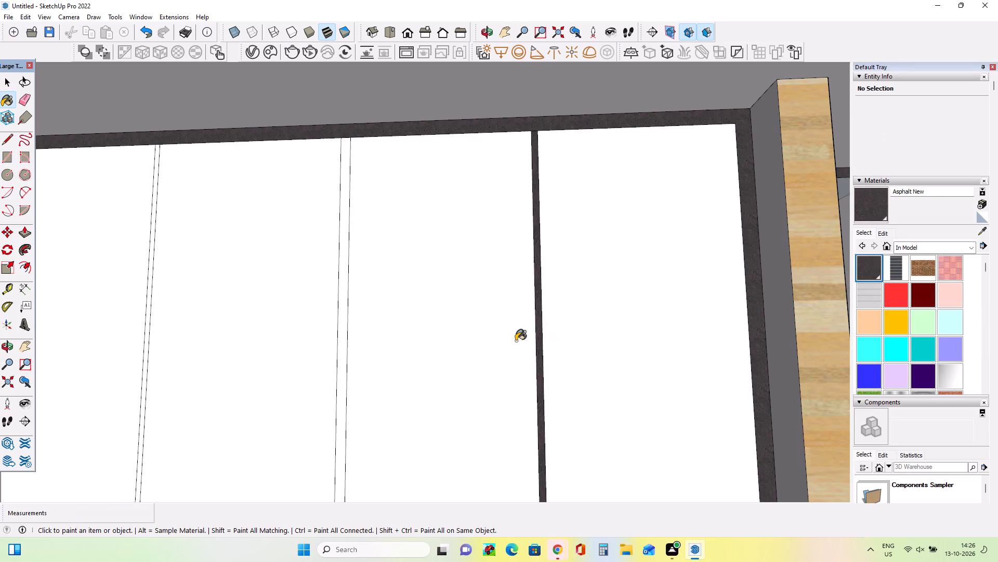
left_click(345, 367)
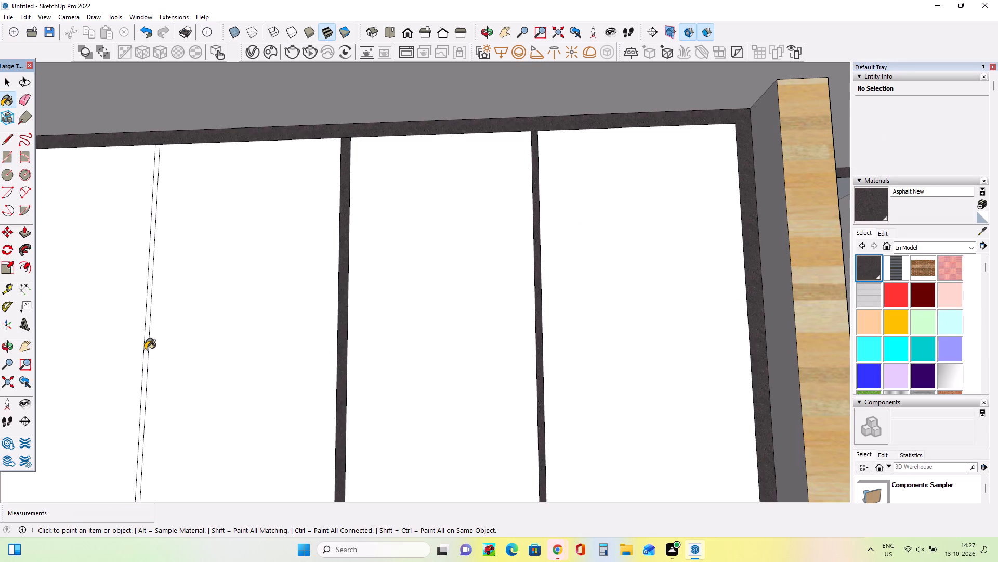
left_click(145, 350)
Paint the window's four panes with the Translucent Glass Gray material.
scroll(911, 305, "down", 7)
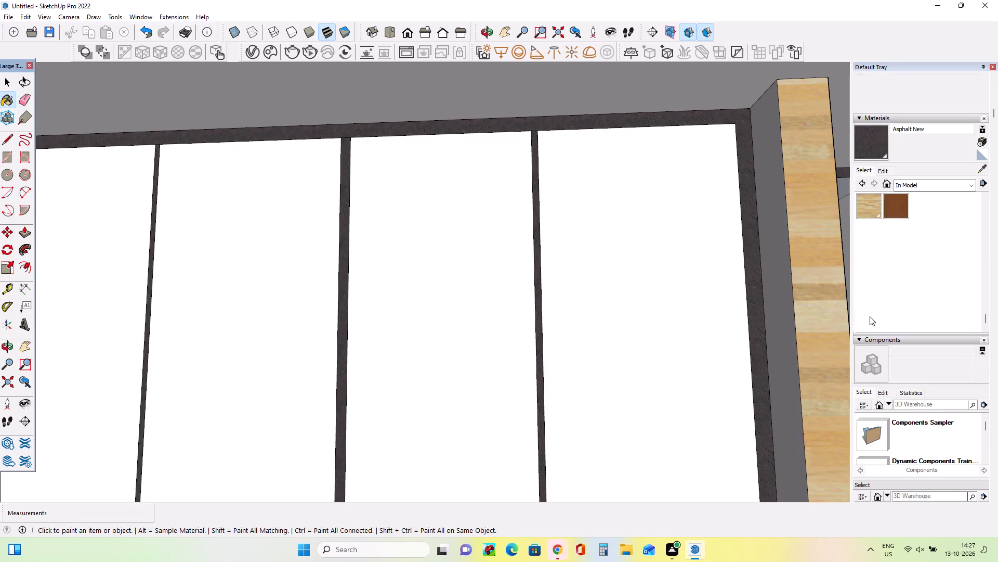
scroll(870, 317, "up", 3)
scroll(870, 289, "down", 2)
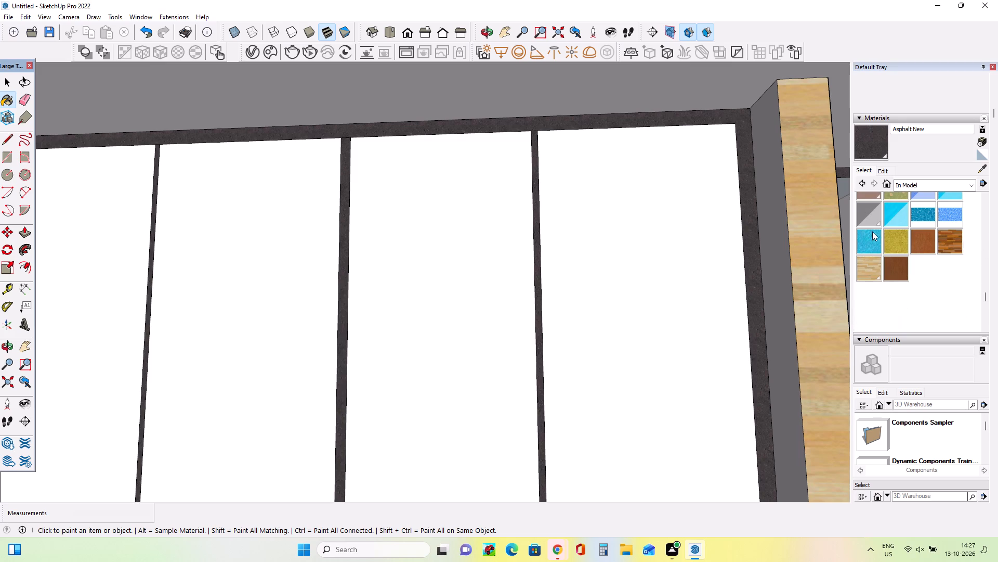
left_click(873, 219)
left_click(595, 314)
left_click(458, 340)
left_click(278, 347)
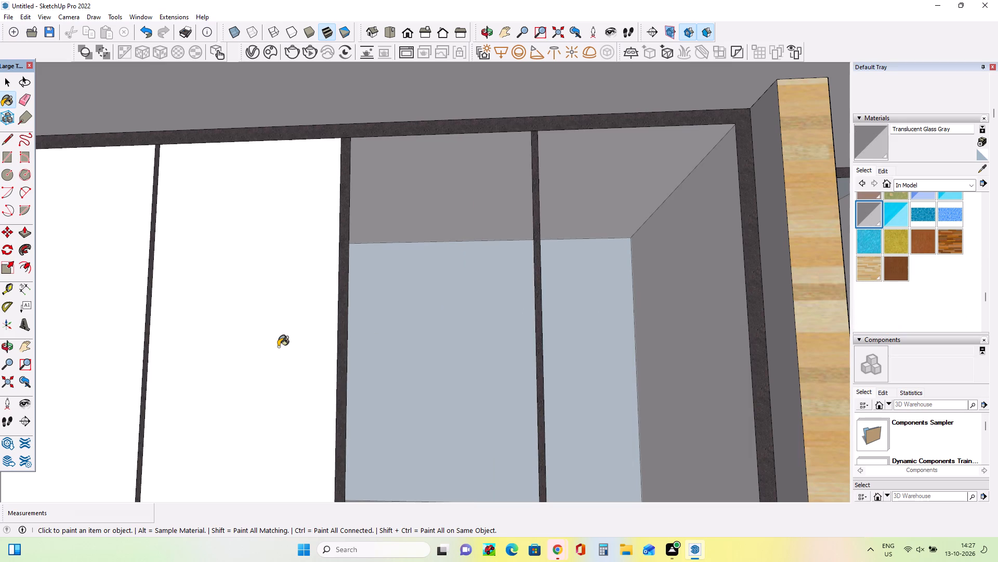
left_click(117, 321)
Examine the whole building facade and compare its storeys with the reference image up close.
scroll(477, 307, "down", 12)
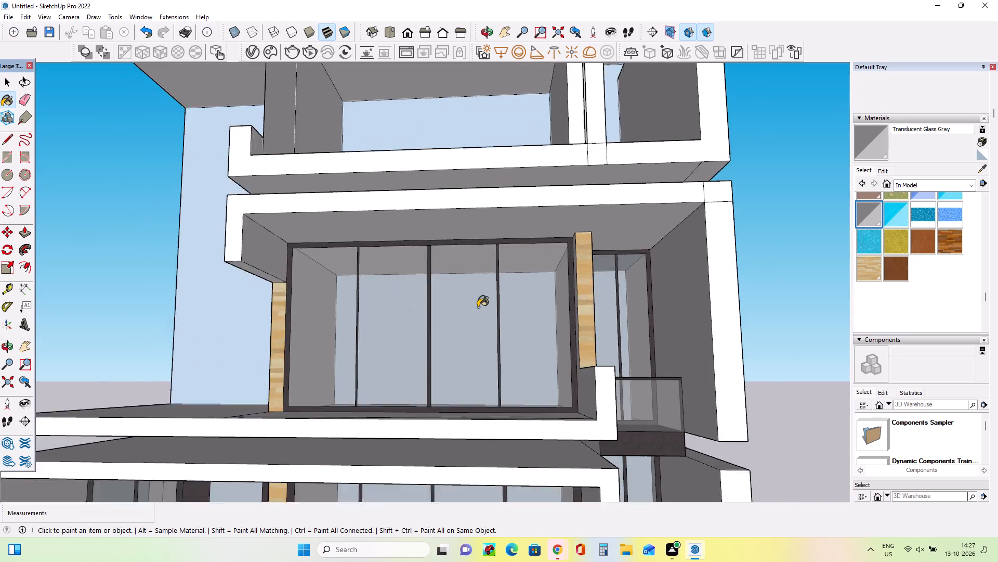
scroll(478, 307, "down", 17)
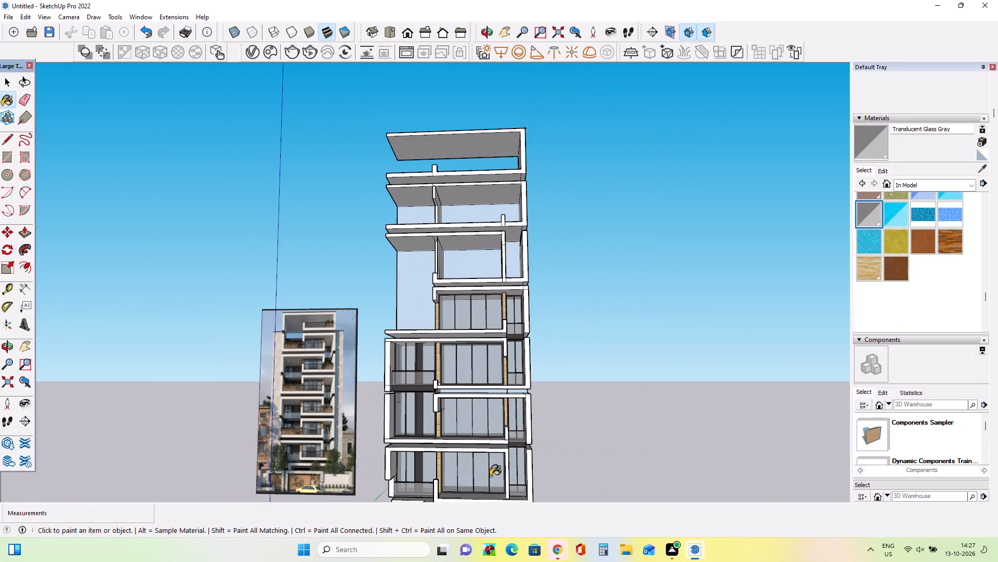
scroll(414, 463, "up", 4)
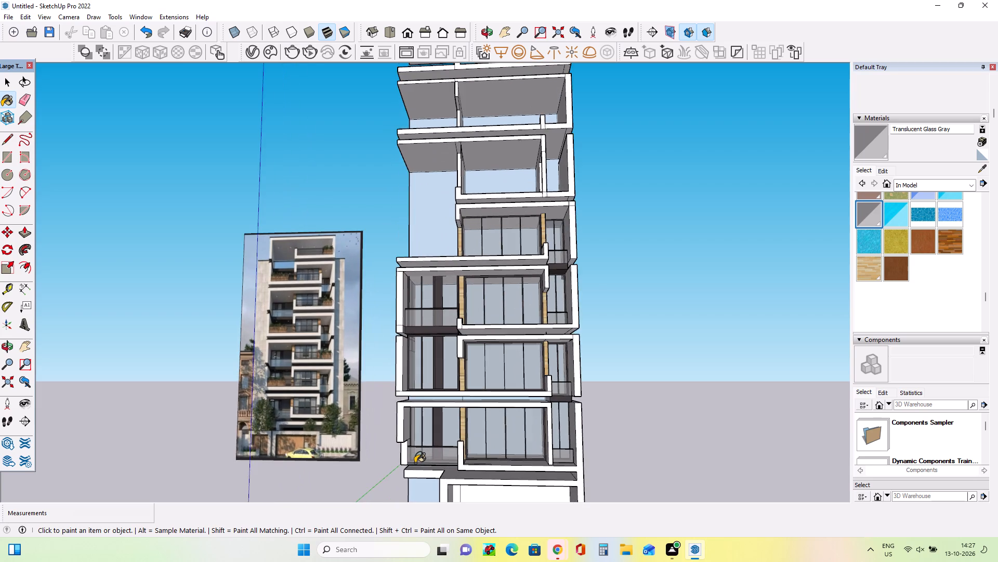
scroll(415, 463, "up", 3)
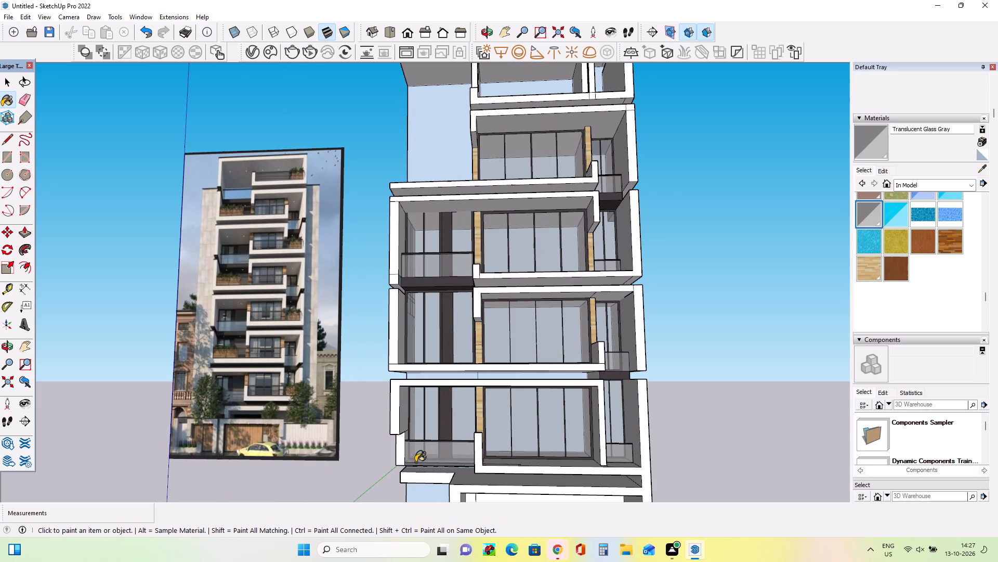
middle_click_drag(554, 404, 565, 429)
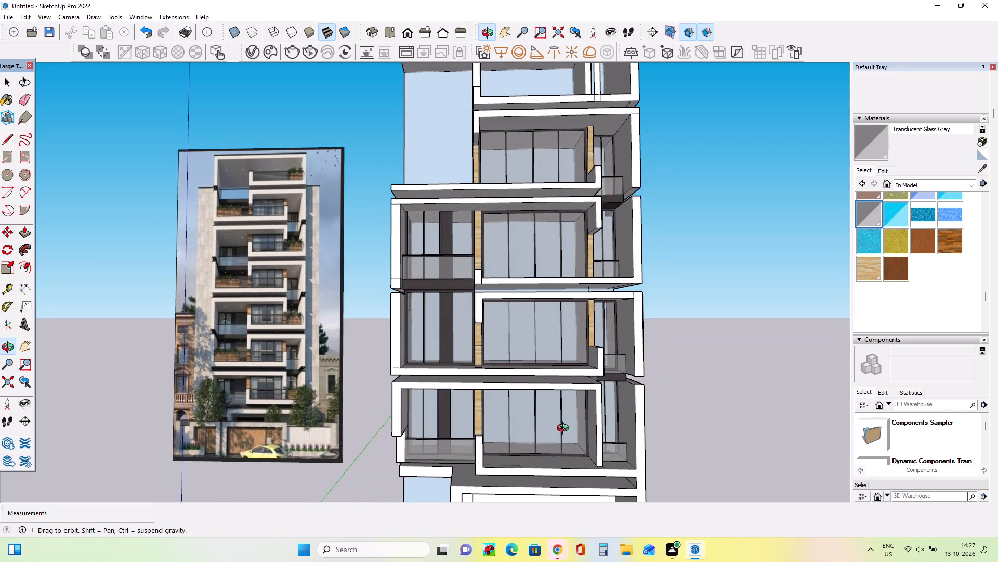
middle_click_drag(565, 429, 577, 445)
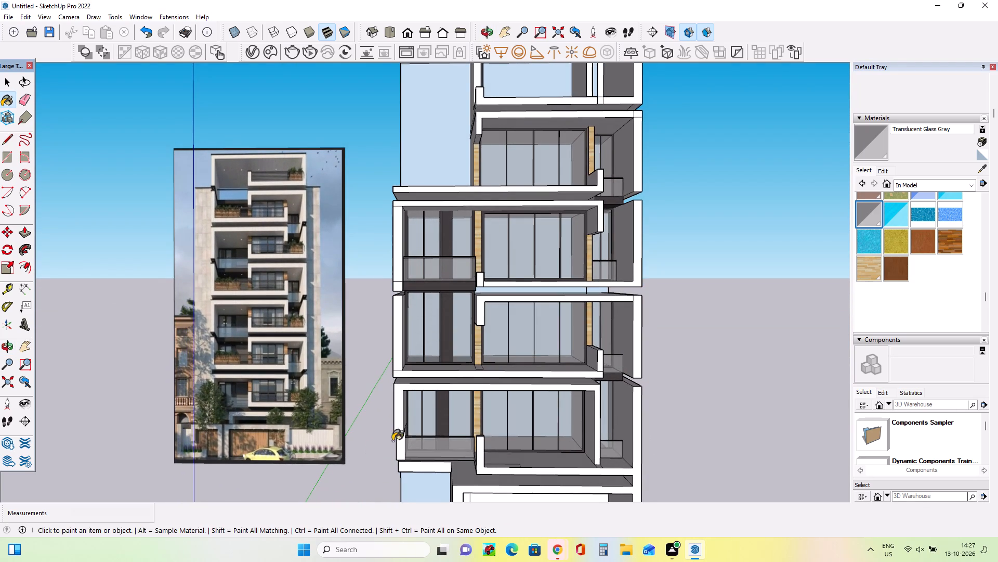
middle_click_drag(396, 438, 405, 439)
scroll(173, 322, "up", 11)
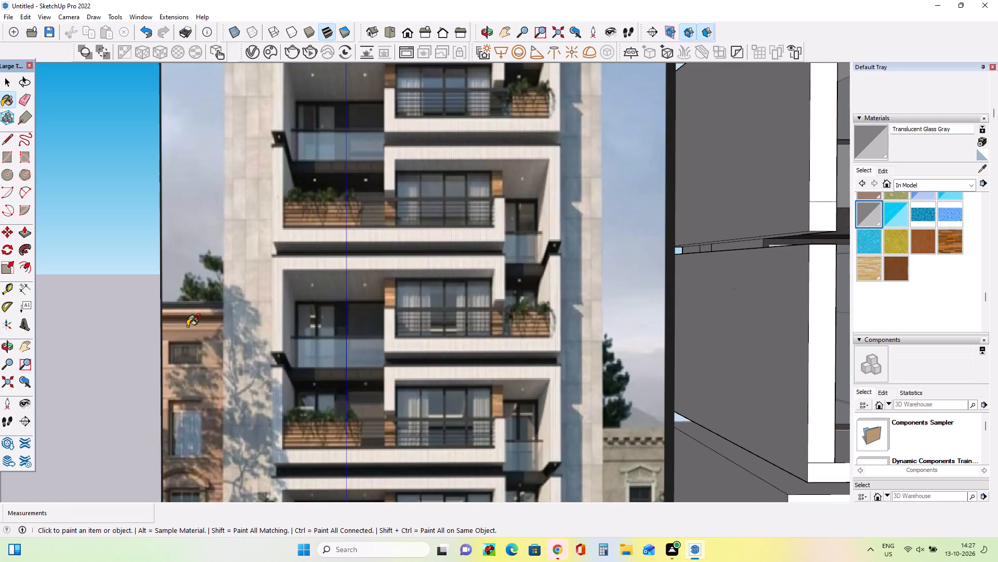
scroll(189, 326, "down", 13)
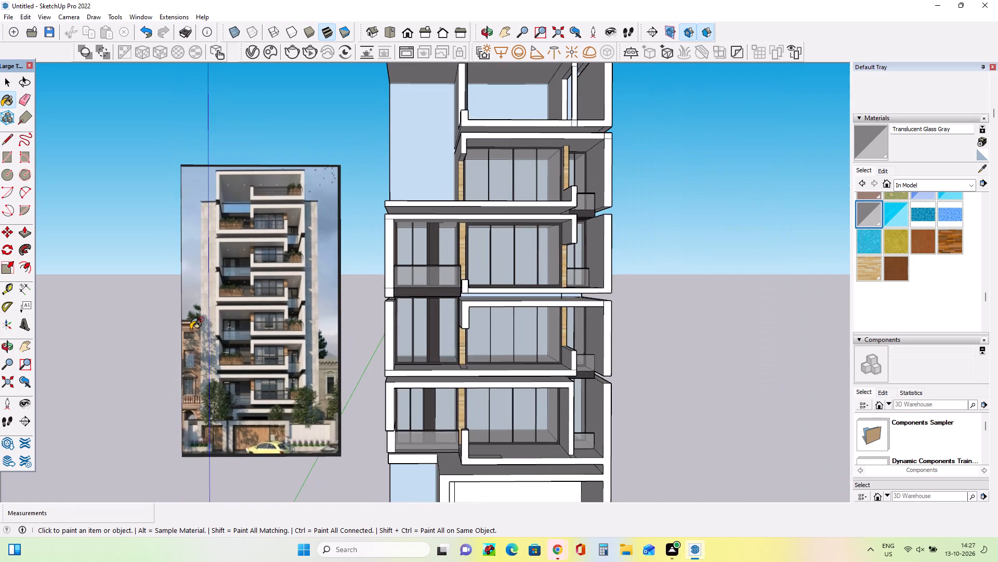
Examine the reference image's upper storeys up close and compare them with the modelled facade, especially the open terrace storey without a left side wall.
scroll(248, 291, "up", 16)
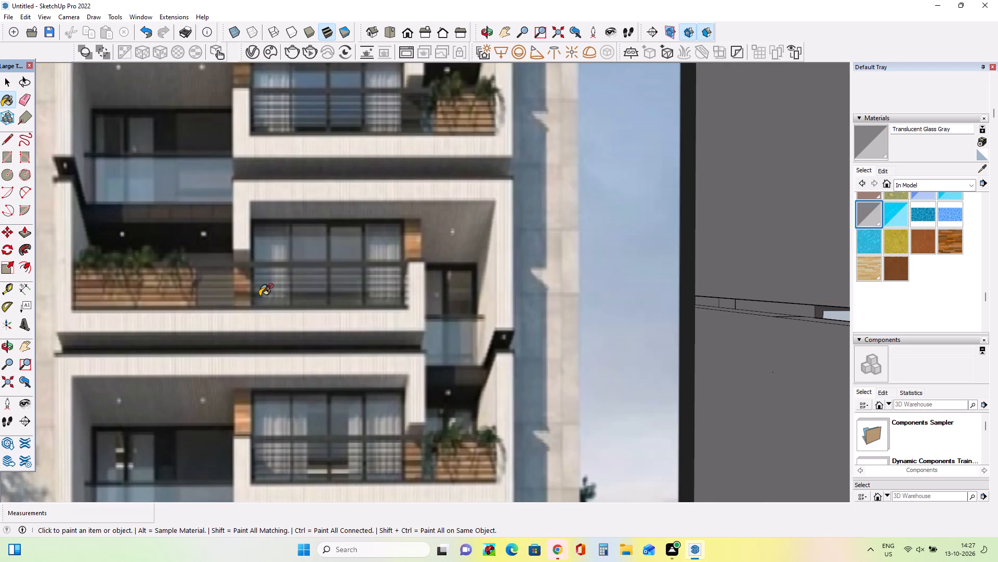
scroll(261, 296, "down", 3)
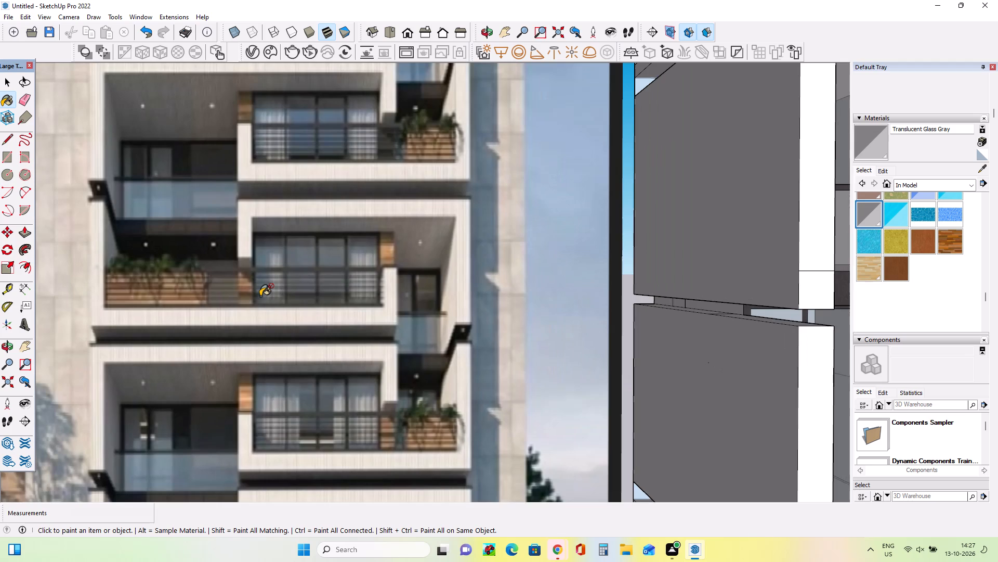
scroll(261, 296, "down", 14)
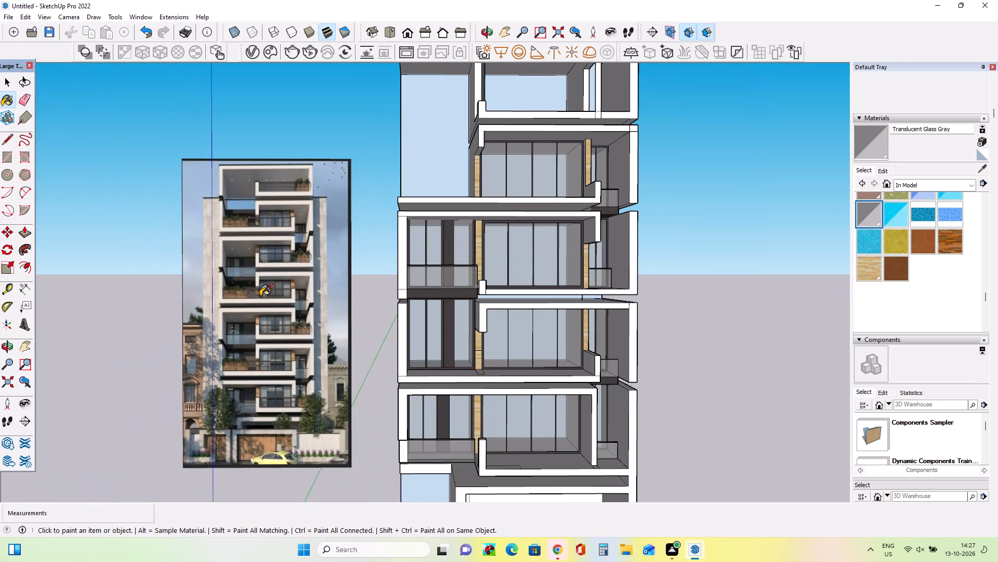
scroll(261, 296, "down", 2)
middle_click_drag(505, 359, 505, 386)
scroll(445, 387, "up", 2)
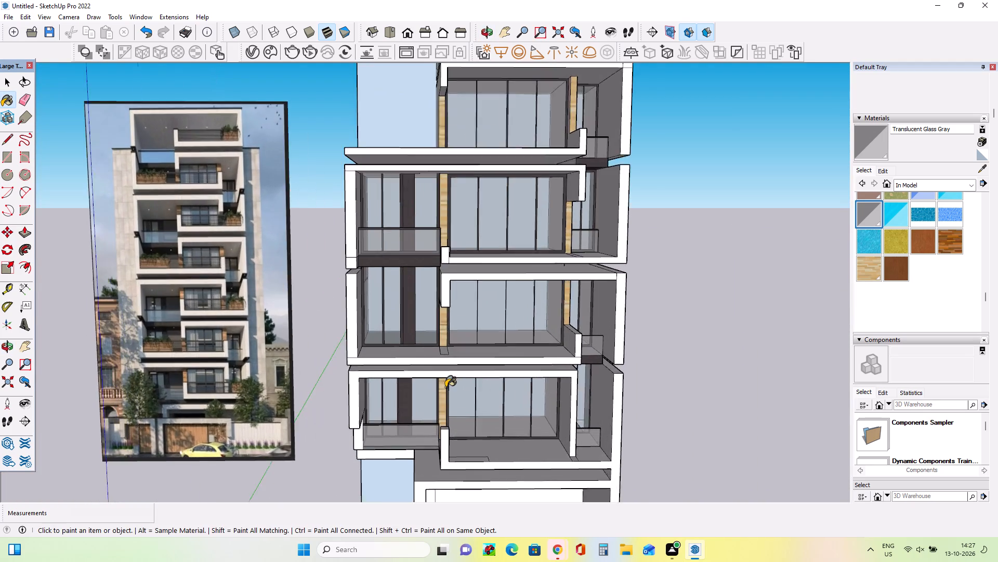
scroll(445, 387, "up", 2)
middle_click_drag(447, 395, 453, 414)
middle_click_drag(453, 415, 424, 389)
scroll(418, 388, "down", 3)
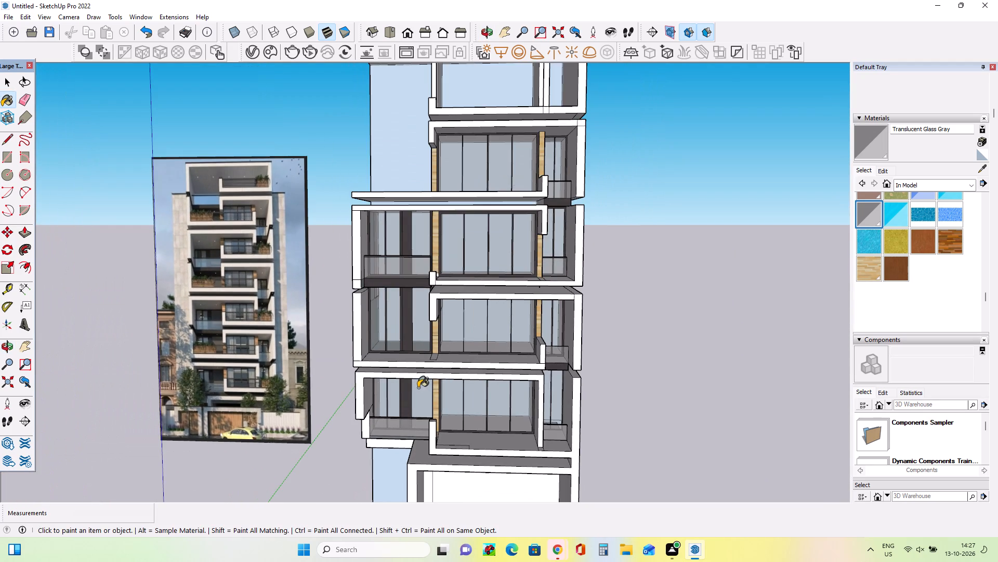
scroll(418, 388, "down", 2)
middle_click_drag(449, 208, 456, 222)
scroll(462, 250, "down", 3)
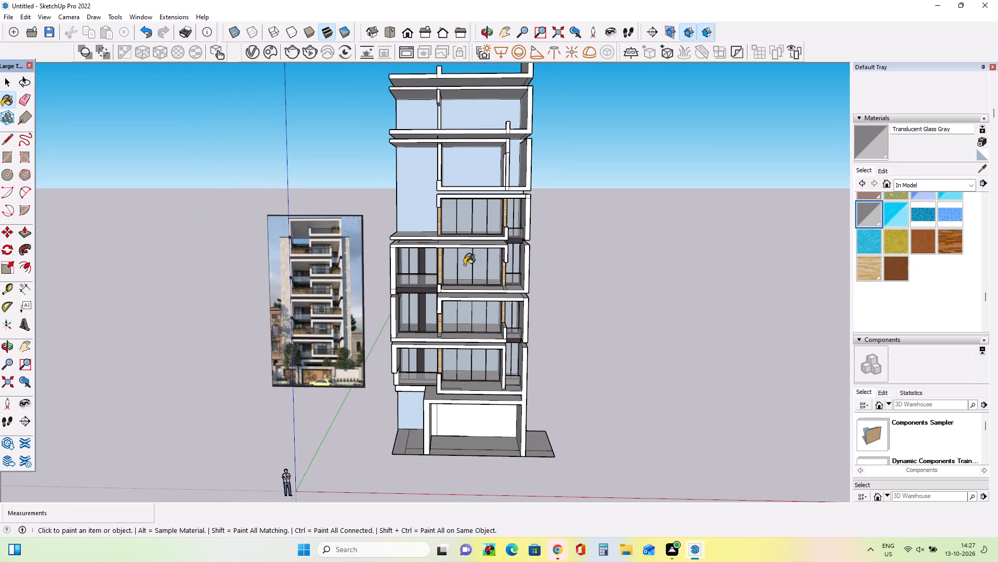
scroll(464, 265, "down", 1)
middle_click_drag(487, 323, 492, 301)
scroll(497, 312, "up", 1)
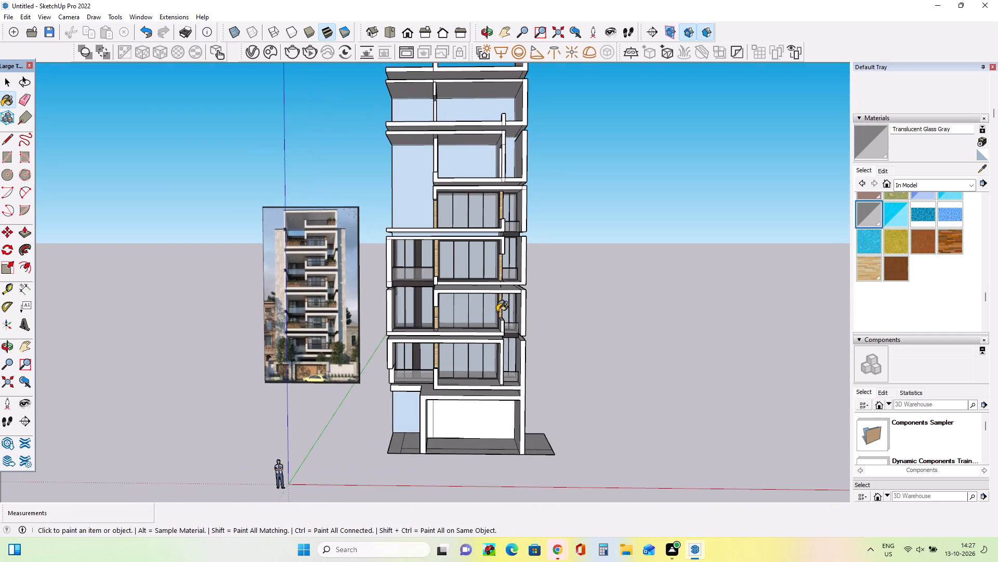
scroll(497, 312, "down", 3)
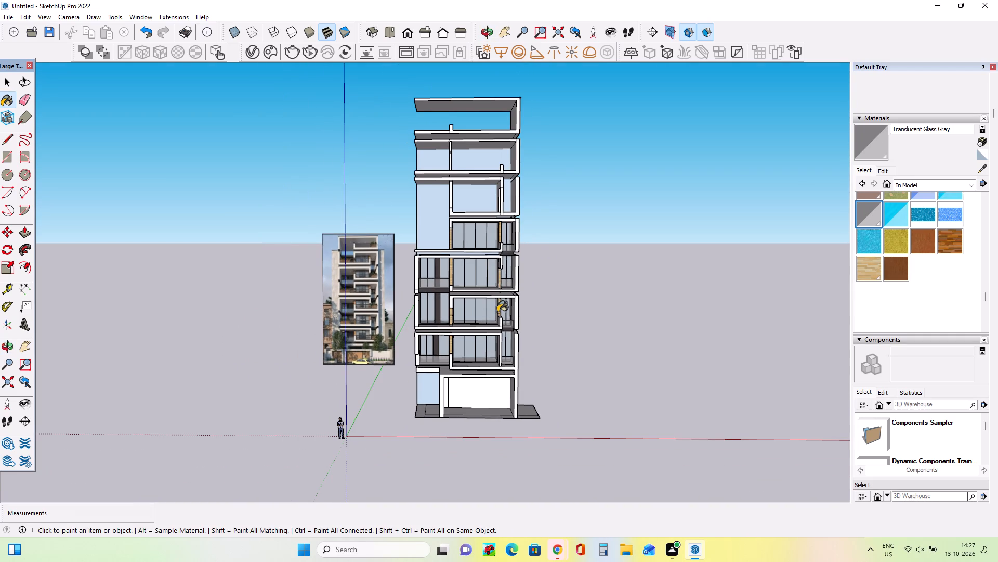
middle_click_drag(497, 315, 503, 339)
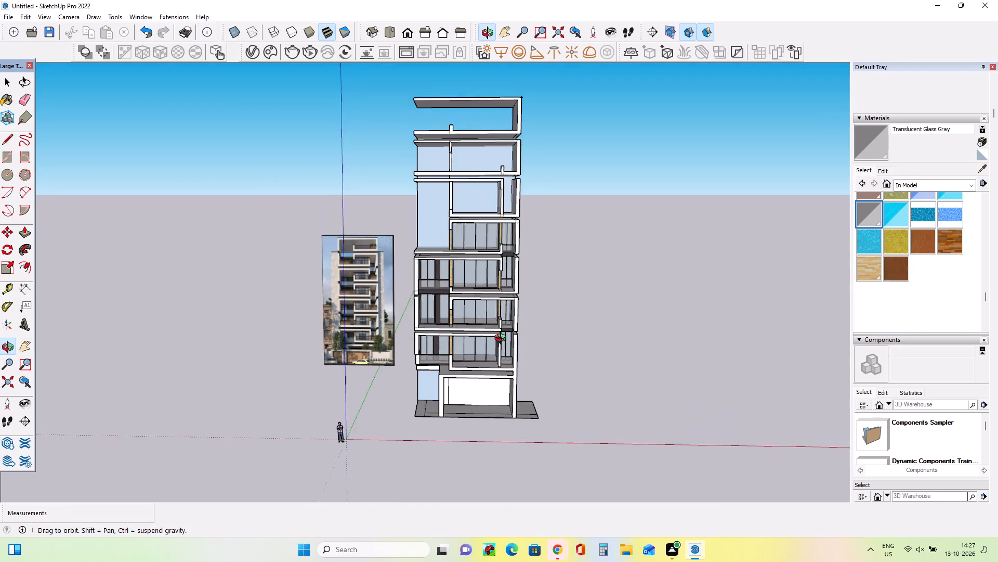
middle_click_drag(503, 339, 527, 338)
scroll(415, 244, "up", 6)
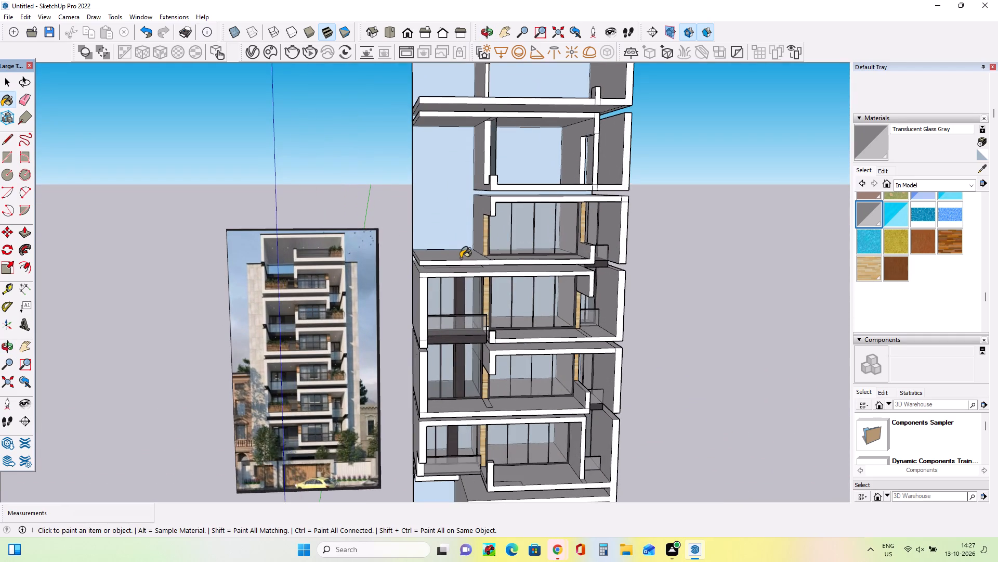
middle_click_drag(461, 259, 467, 270)
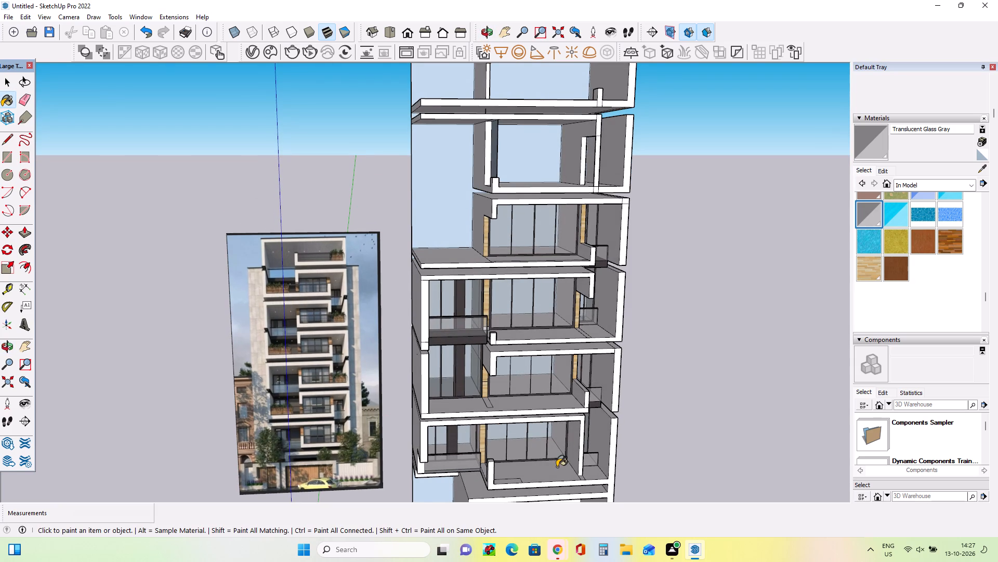
scroll(547, 449, "down", 1)
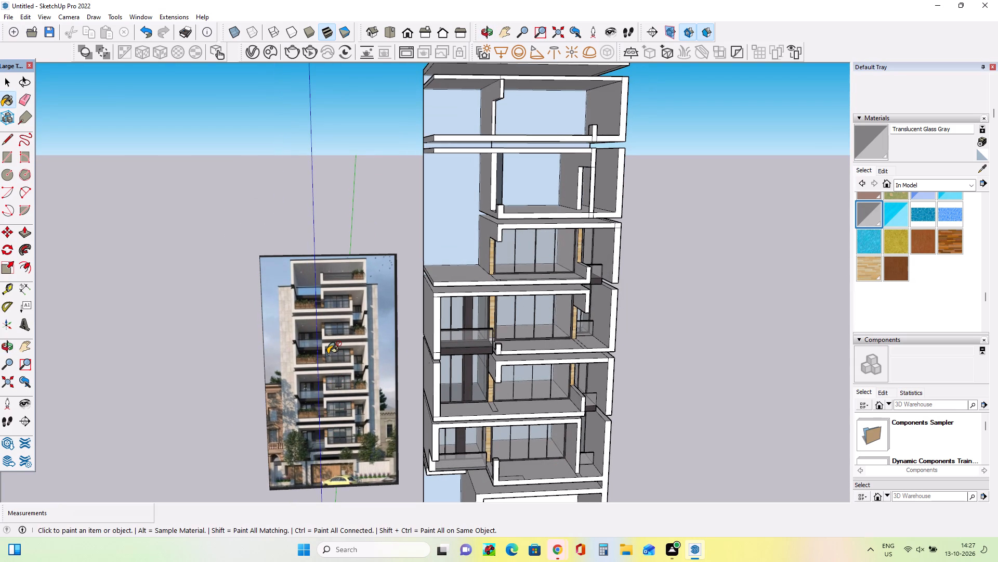
middle_click_drag(329, 354, 331, 364)
scroll(317, 368, "up", 11)
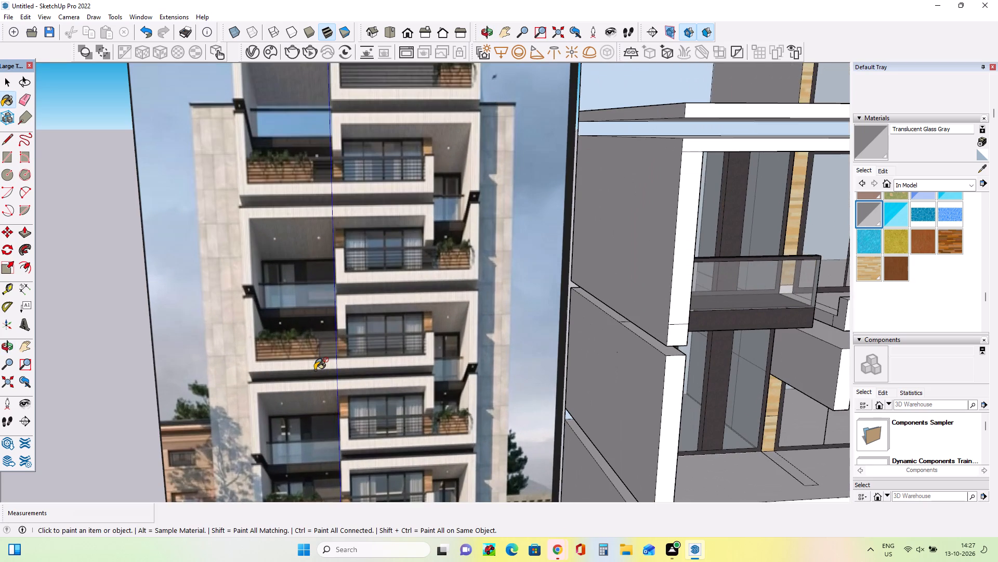
scroll(316, 369, "down", 9)
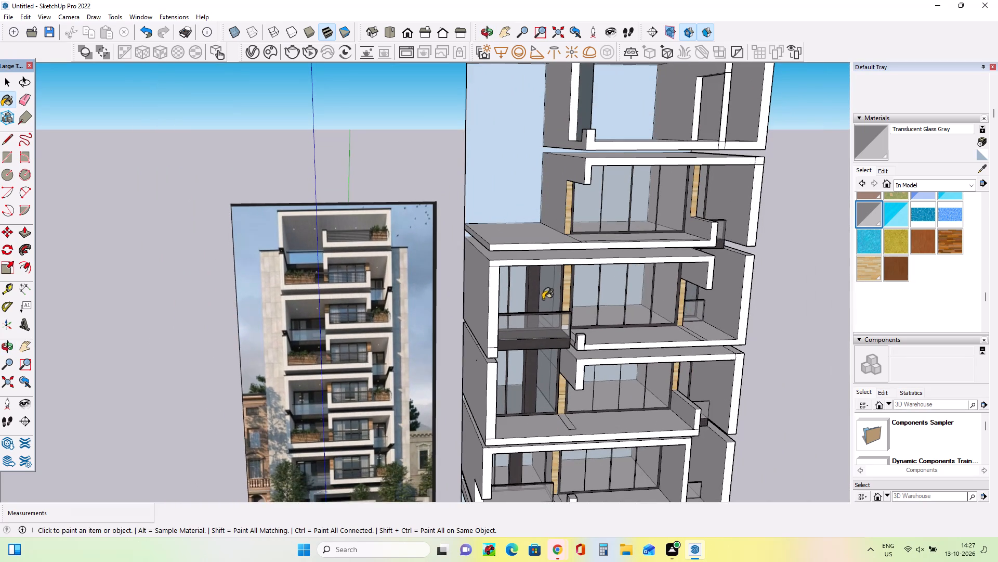
middle_click_drag(545, 298, 548, 316)
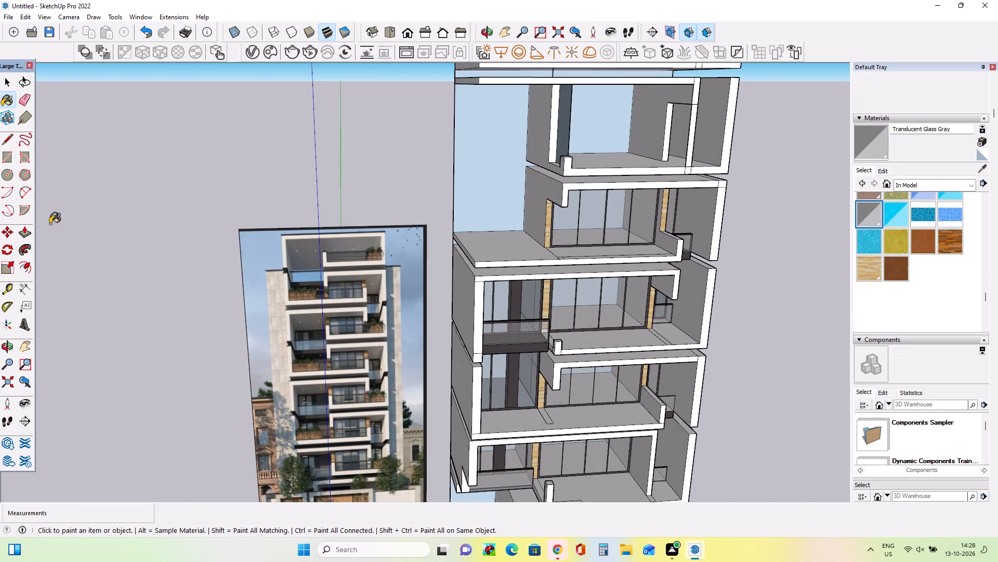
middle_click_drag(440, 113, 444, 99)
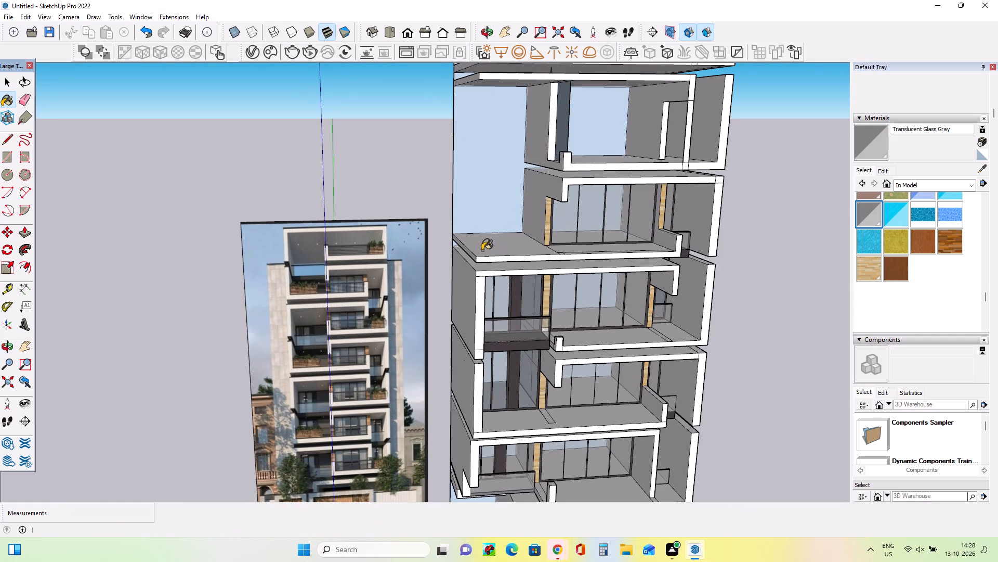
middle_click_drag(532, 241, 518, 241)
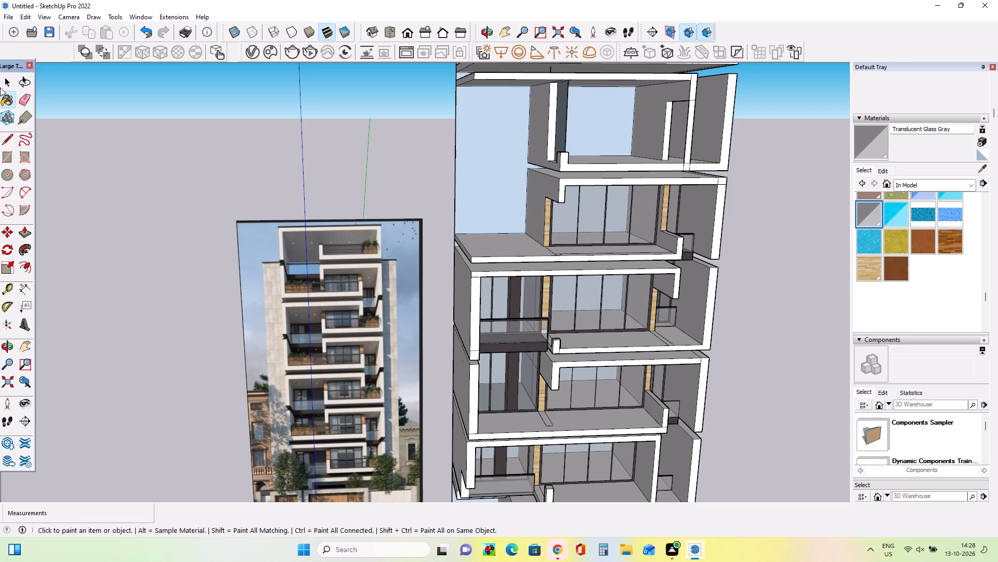
Draw a rectangle about 18' by 1' 6" along the left edge of the open terrace floor slab.
left_click(9, 163)
middle_click_drag(480, 251, 484, 284)
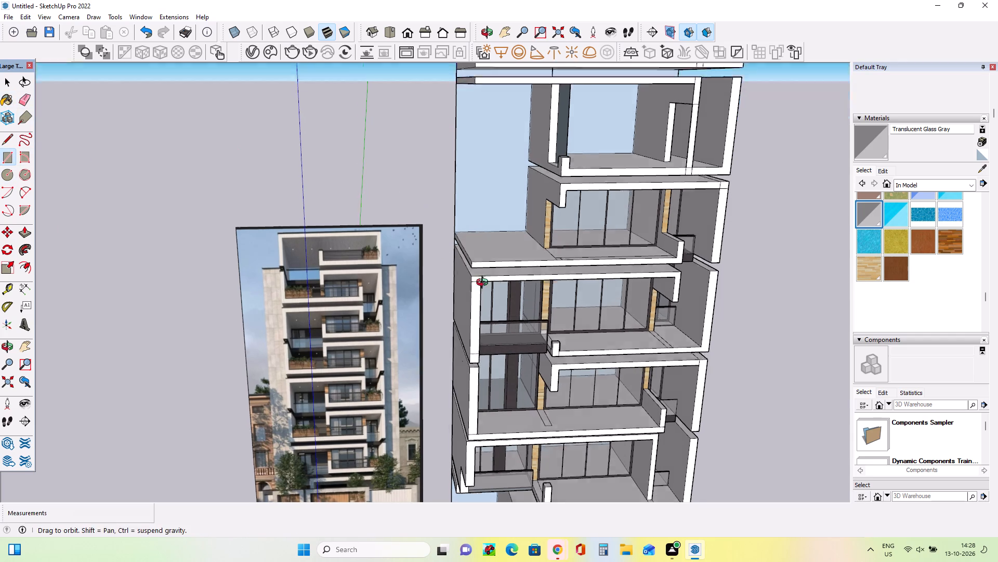
middle_click_drag(484, 284, 485, 286)
middle_click(487, 293)
left_click(473, 270)
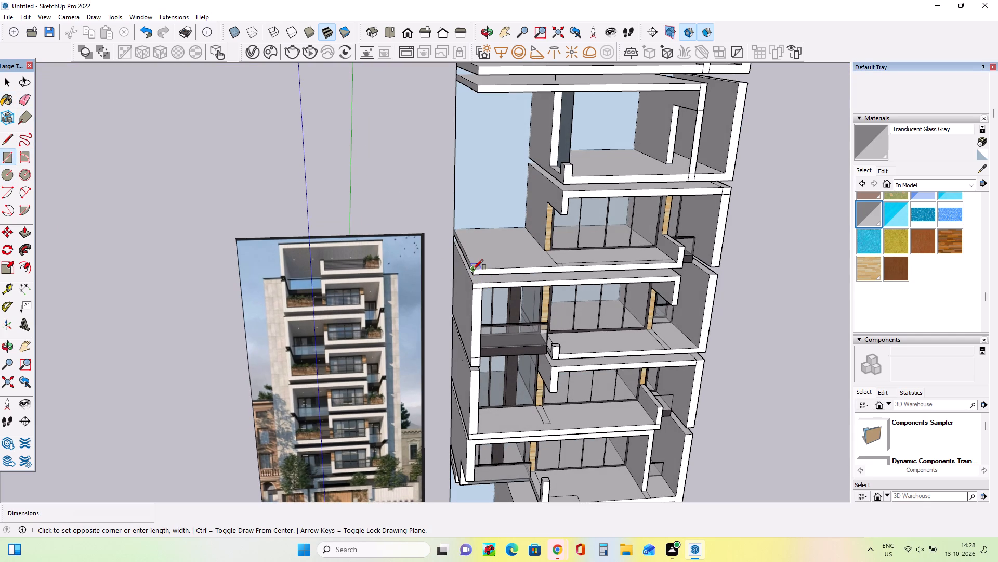
scroll(468, 219, "up", 4)
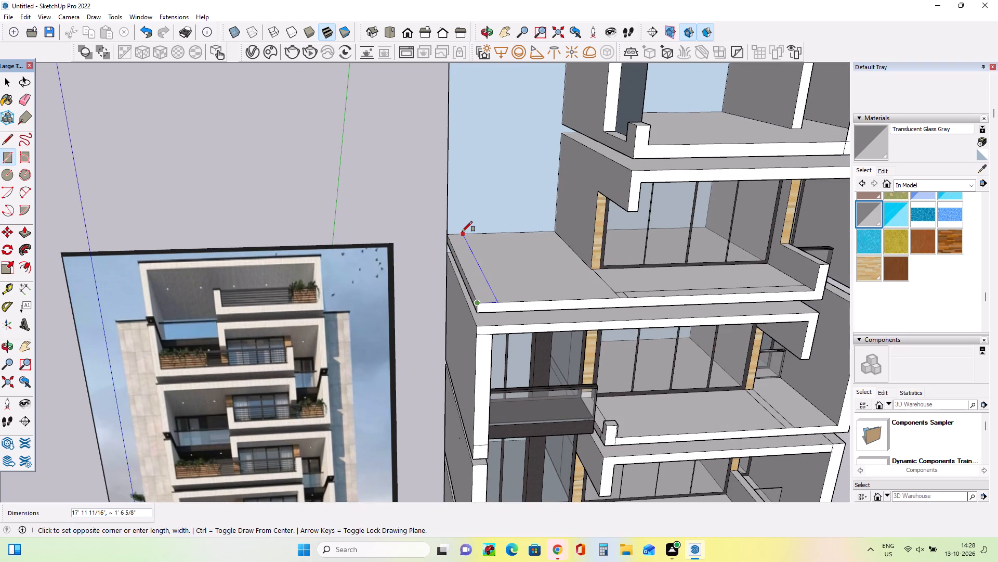
left_click(459, 231)
middle_click_drag(557, 329, 537, 324)
middle_click_drag(531, 321, 507, 298)
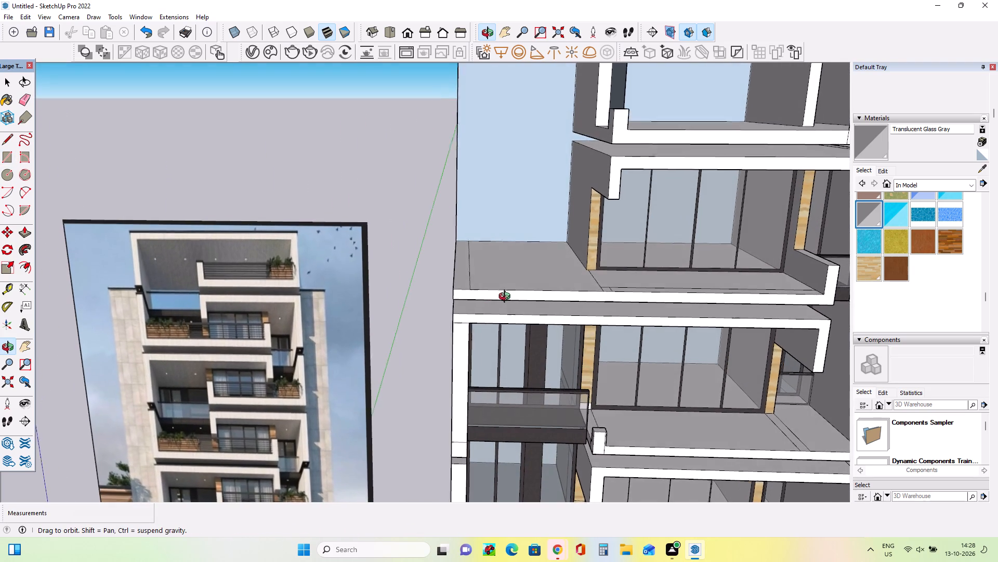
middle_click_drag(507, 298, 502, 292)
scroll(502, 292, "down", 4)
middle_click_drag(507, 296, 514, 304)
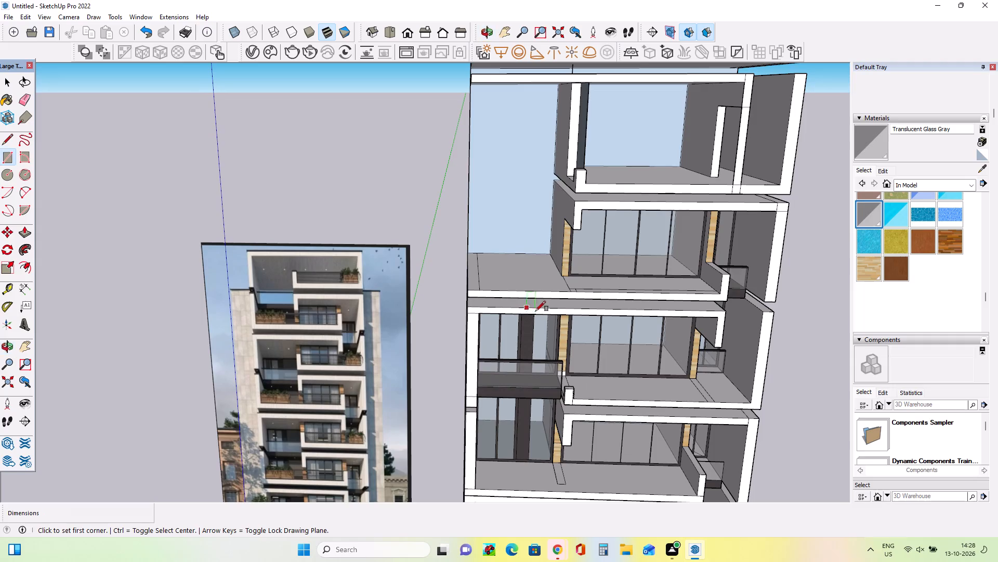
middle_click(536, 312)
Erase the stray edge across the front face of the left side wall in the storey below the terrace.
left_click(21, 104)
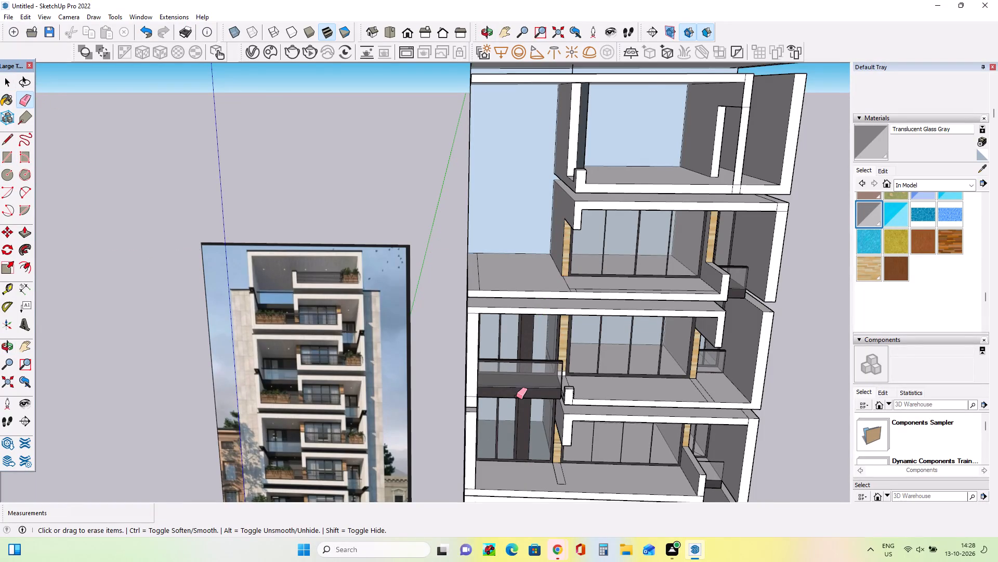
scroll(504, 397, "up", 3)
left_click(470, 398)
middle_click_drag(490, 394, 507, 406)
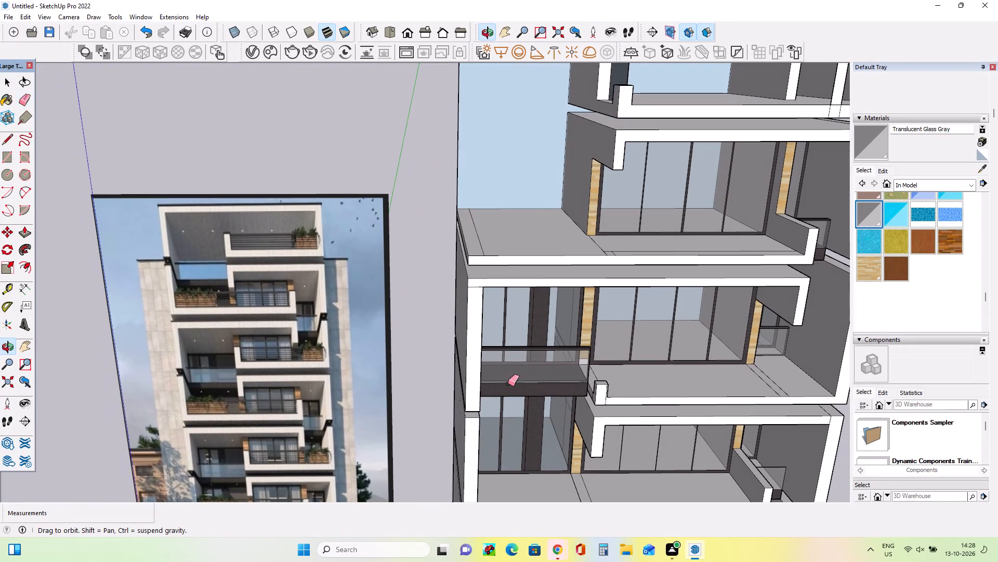
Extrude the terrace's left edge strip up about 9' 8 5/16" into a side wall, level with the adjoining room's roof slab.
left_click(26, 229)
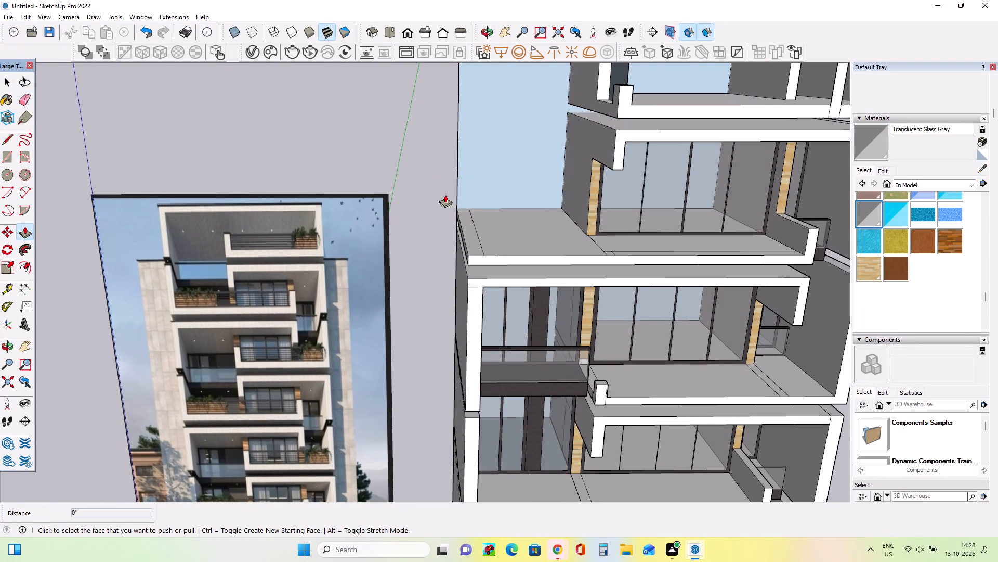
left_click(471, 235)
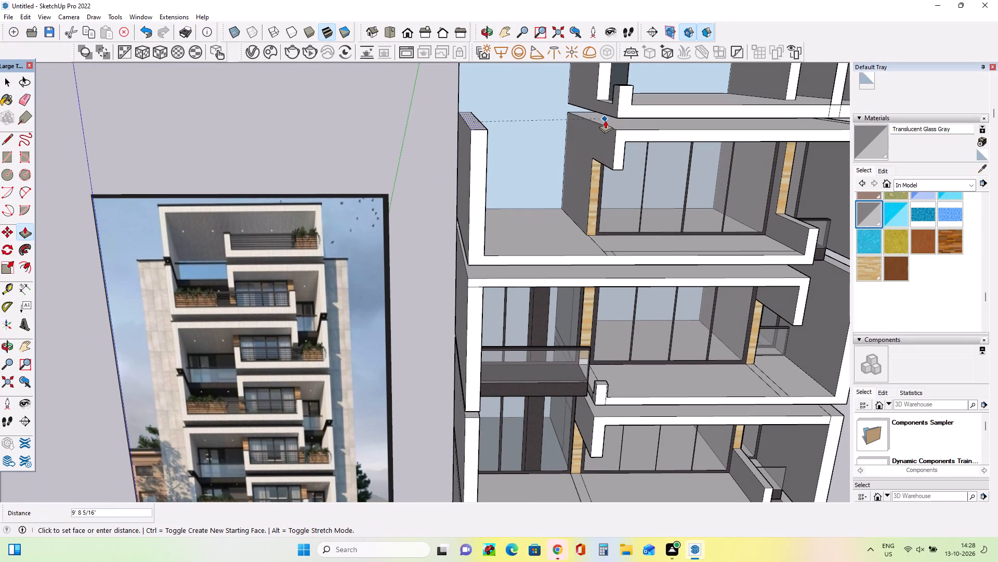
left_click(605, 124)
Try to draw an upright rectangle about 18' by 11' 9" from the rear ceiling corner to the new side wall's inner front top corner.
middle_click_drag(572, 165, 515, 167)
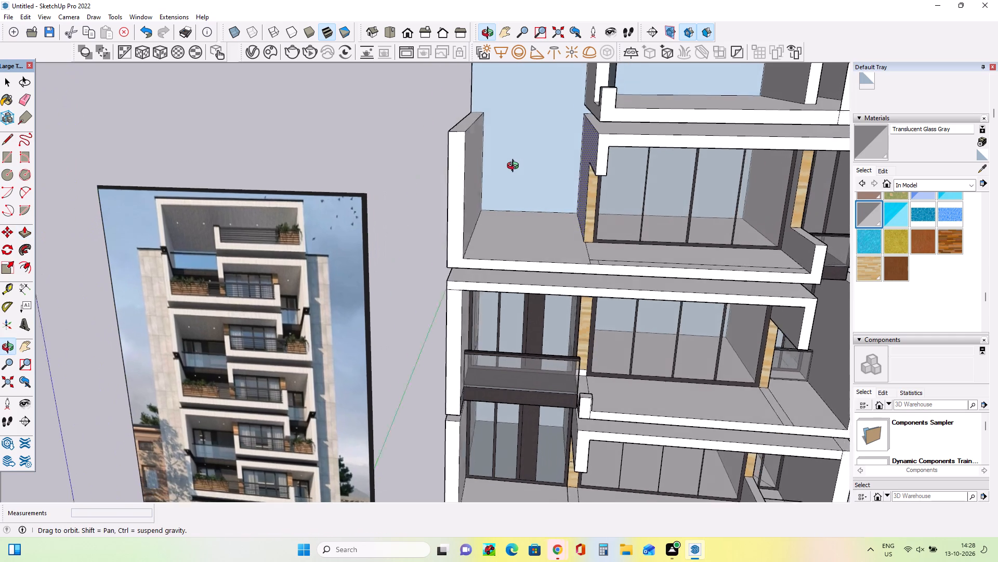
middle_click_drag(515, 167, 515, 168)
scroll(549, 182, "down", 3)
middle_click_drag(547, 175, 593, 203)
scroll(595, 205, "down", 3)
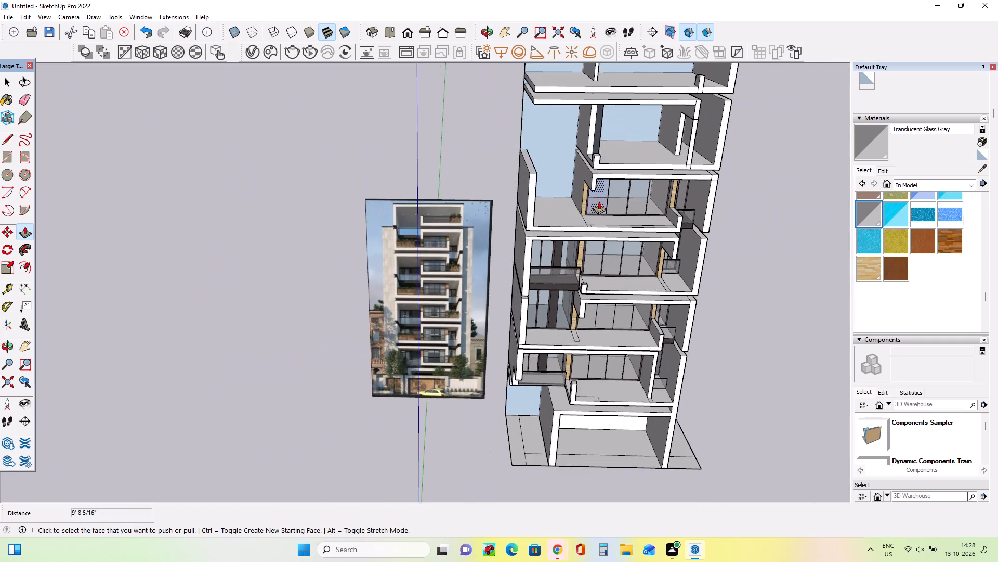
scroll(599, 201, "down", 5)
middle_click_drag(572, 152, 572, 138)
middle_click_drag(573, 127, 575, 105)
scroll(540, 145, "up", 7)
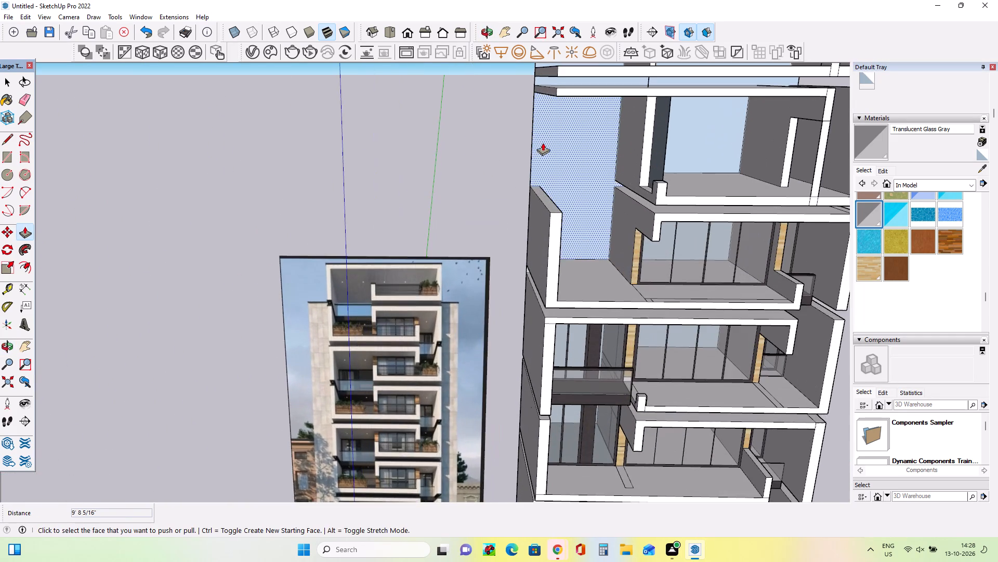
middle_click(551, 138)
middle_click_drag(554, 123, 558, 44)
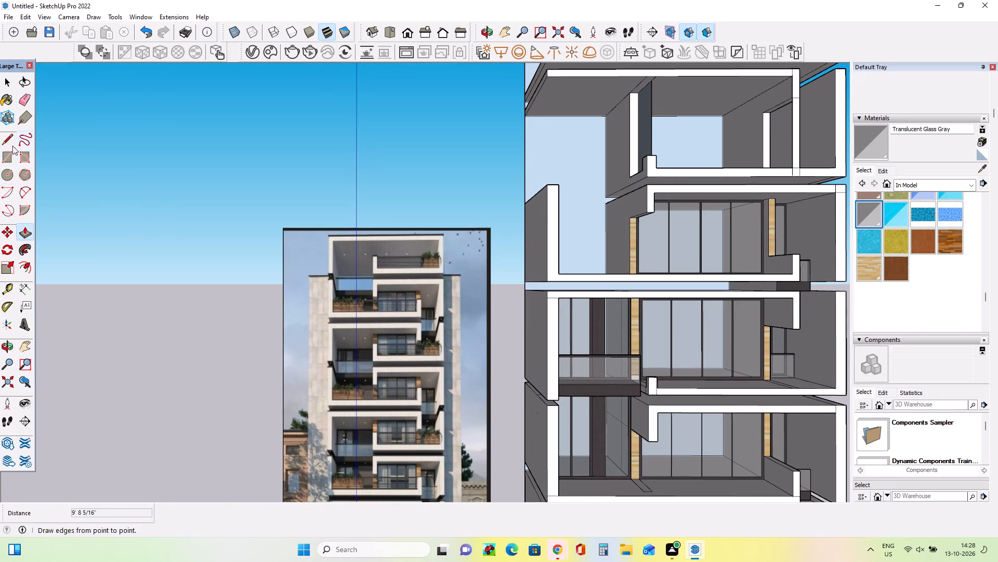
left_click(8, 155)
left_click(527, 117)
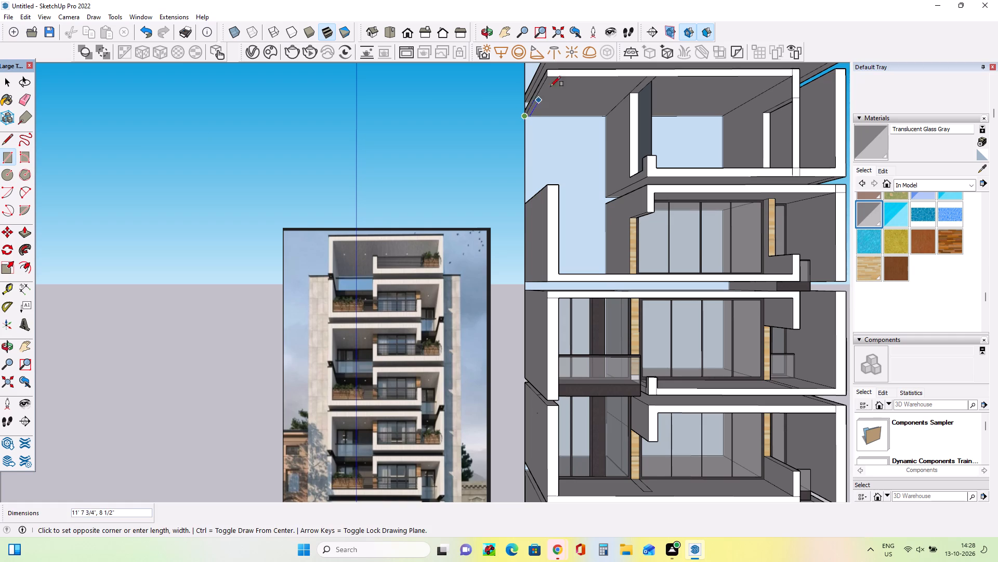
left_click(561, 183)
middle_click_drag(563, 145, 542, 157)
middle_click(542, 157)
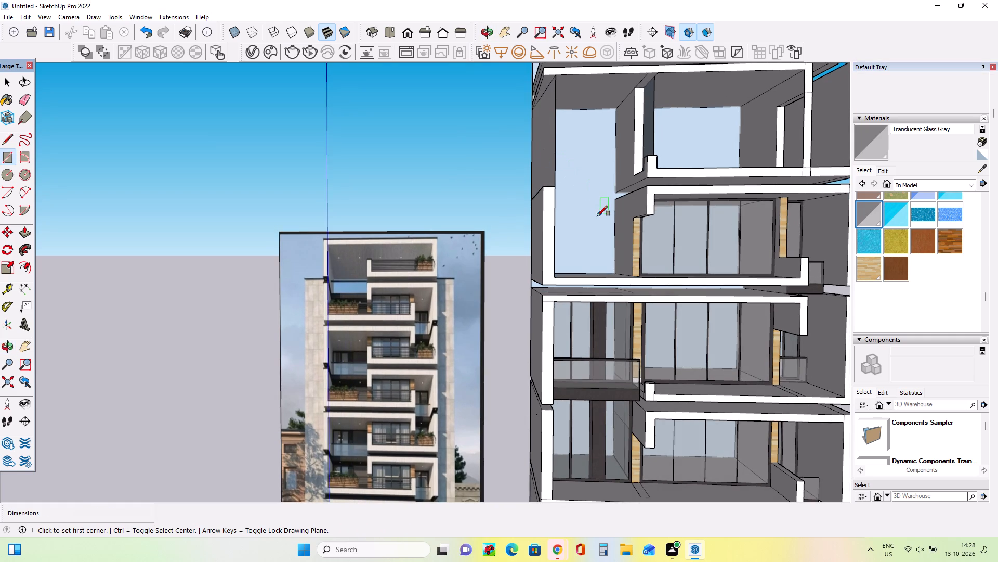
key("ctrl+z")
Draw a vertical line about 11' 0 13/16" from the terrace side wall's inner front top corner up to the ceiling slab above.
middle_click_drag(592, 224, 579, 235)
middle_click_drag(560, 229, 563, 253)
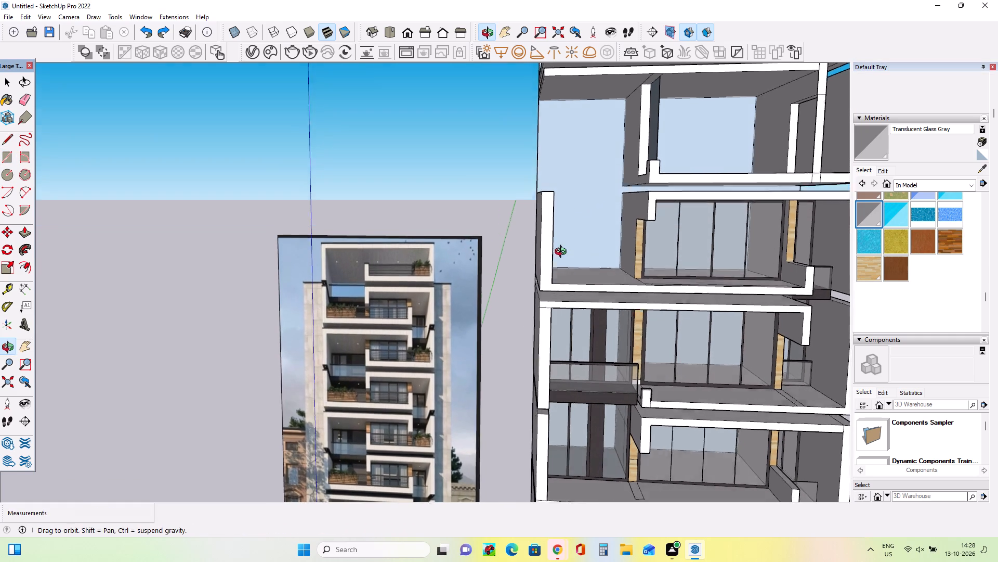
middle_click_drag(563, 253, 563, 262)
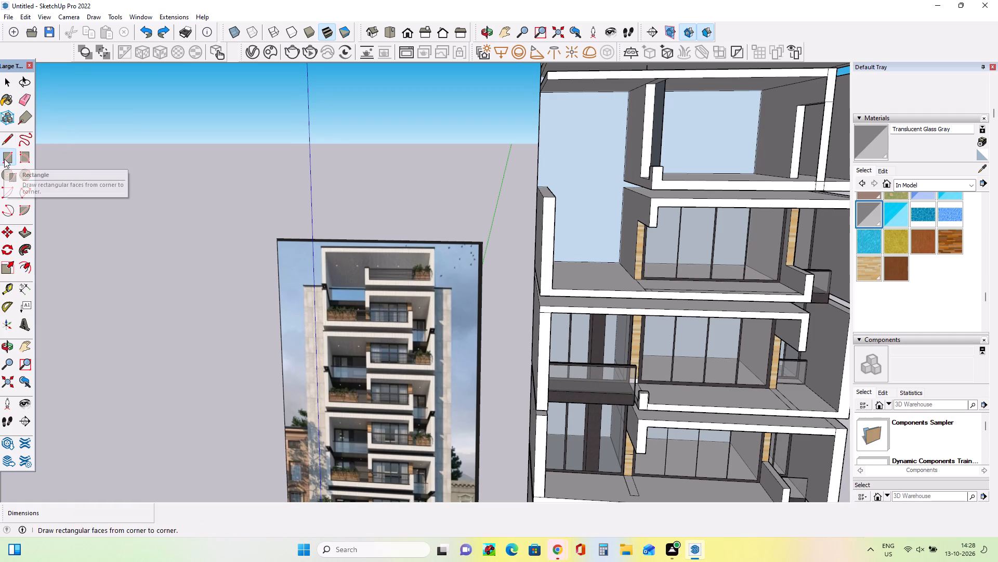
left_click(8, 138)
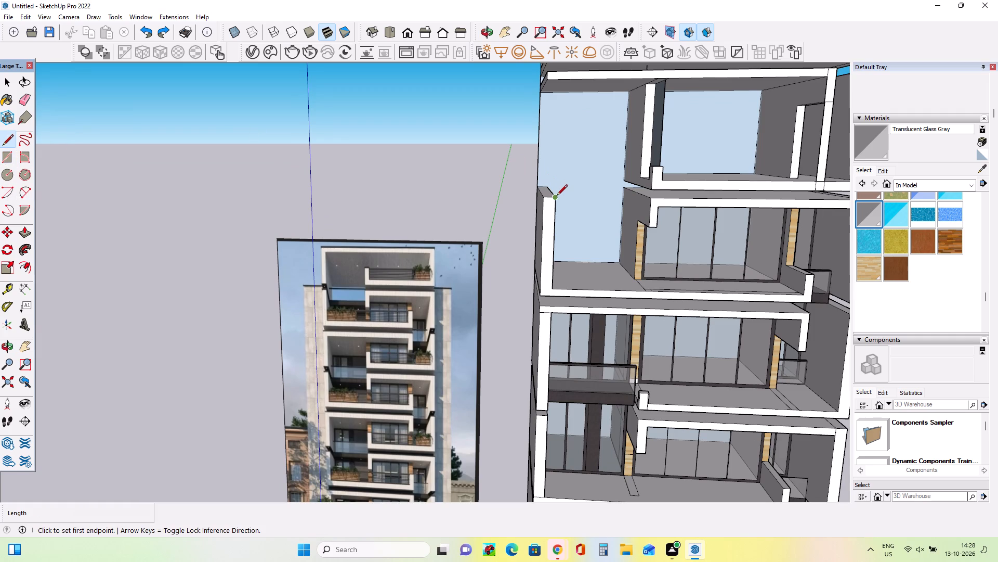
left_click(556, 196)
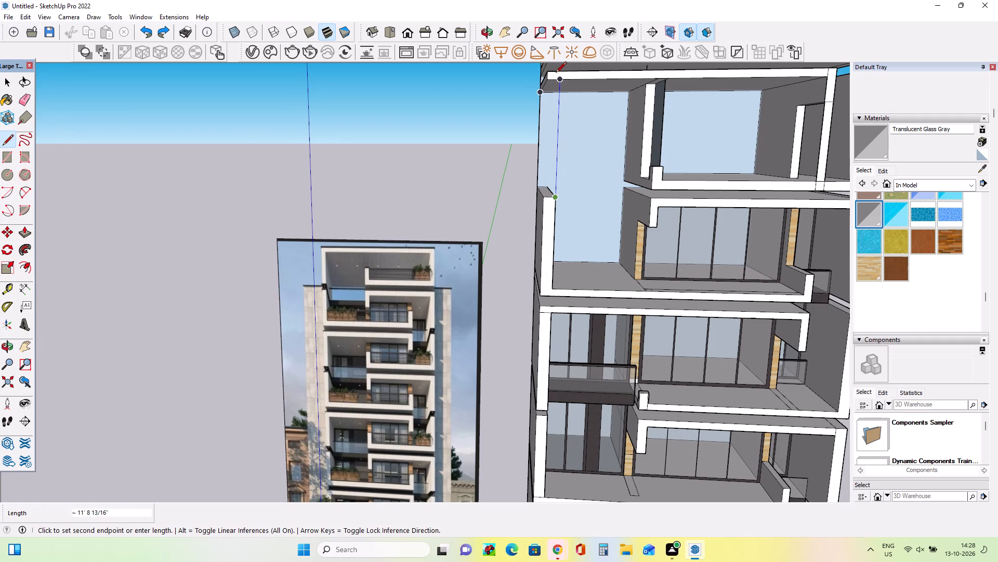
left_click(556, 72)
Draw a rectangle about 17' 11 11/16" by 1' 2 15/16" along the left edge of the ceiling's underside, above the terrace side wall.
middle_click_drag(578, 141, 590, 225)
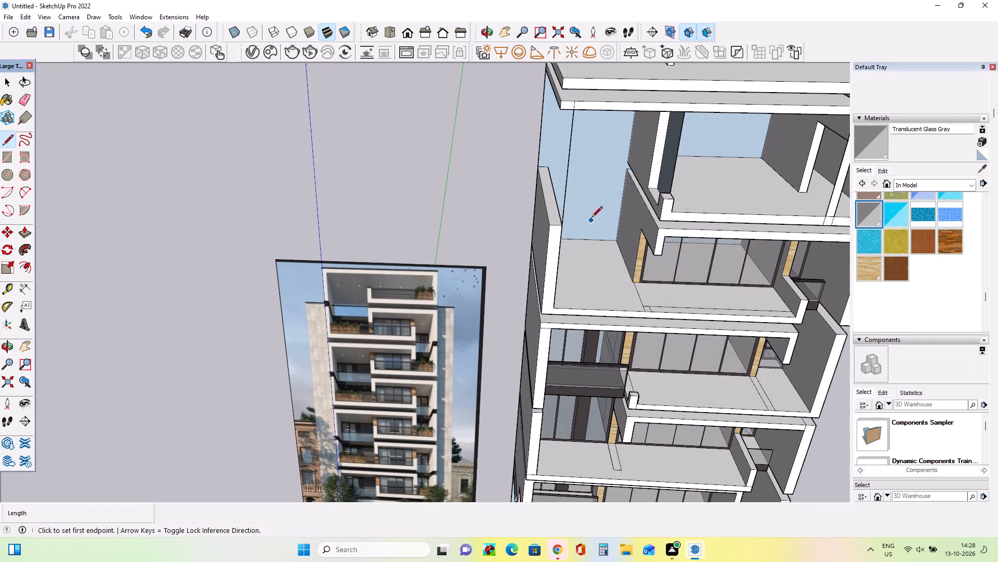
middle_click_drag(592, 218, 621, 142)
left_click(9, 161)
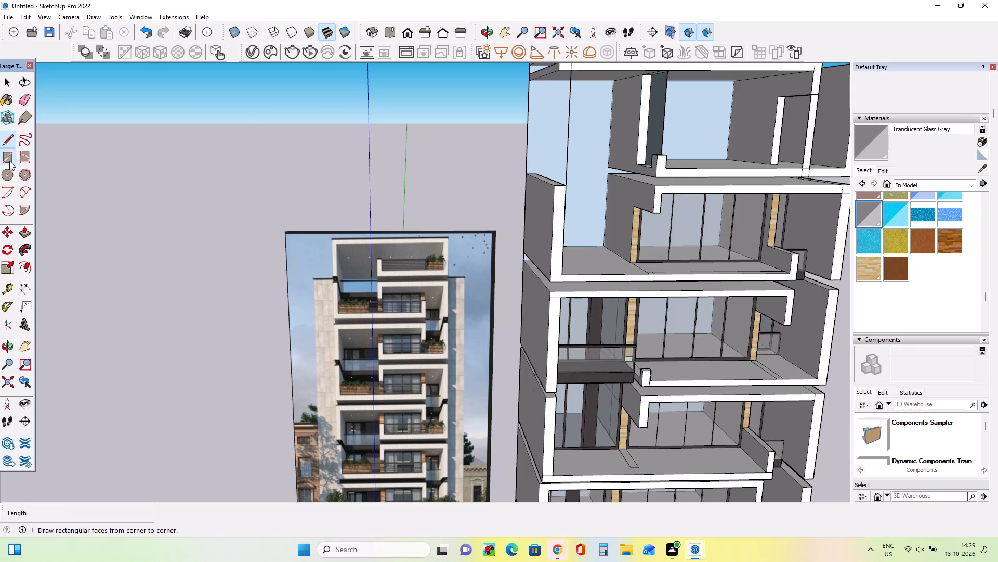
left_click(568, 73)
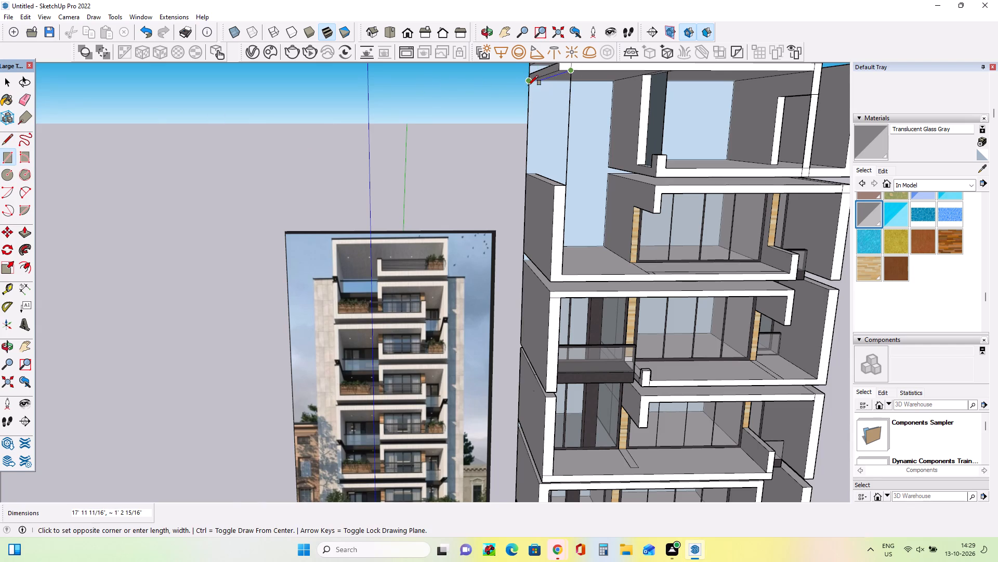
scroll(528, 85, "up", 4)
middle_click(527, 65)
middle_click_drag(530, 152, 506, 136)
middle_click_drag(501, 133, 473, 120)
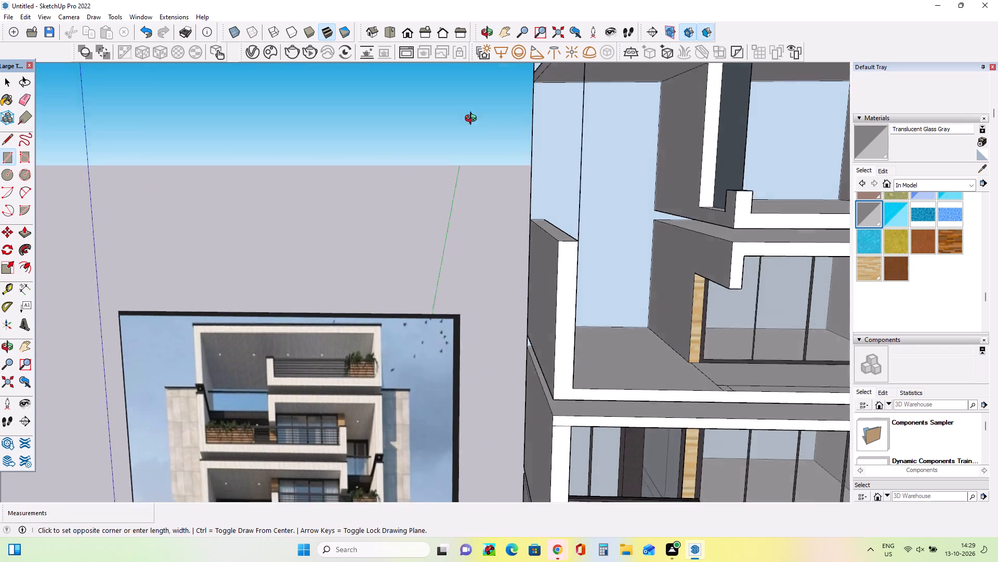
middle_click_drag(473, 120, 411, 107)
scroll(412, 107, "down", 3)
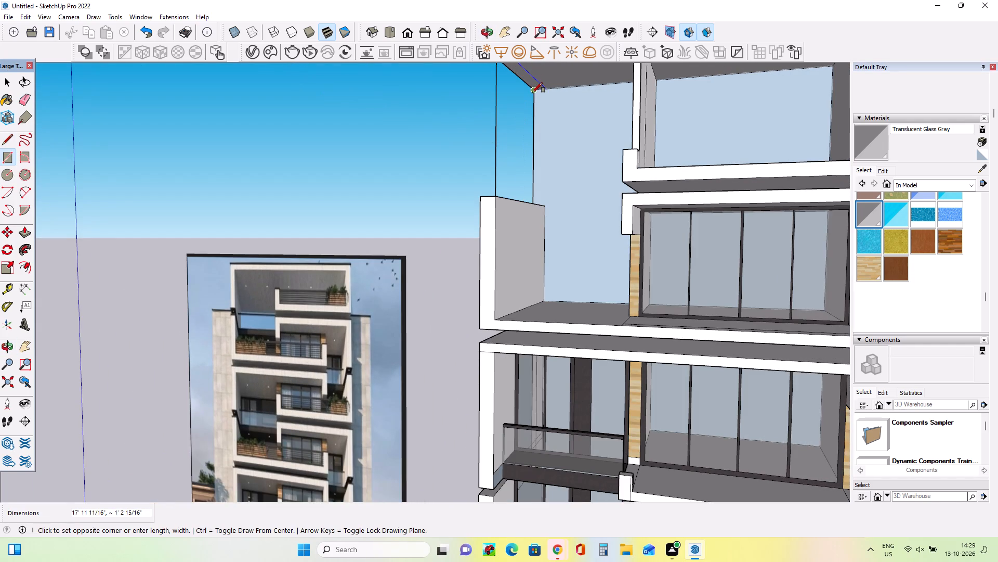
left_click(532, 93)
Extrude the ceiling's left edge strip down about 10' 10 11/16" into a side wall, level with the adjoining room's floor slab underside.
scroll(555, 145, "down", 5)
middle_click_drag(573, 142, 588, 140)
left_click(25, 229)
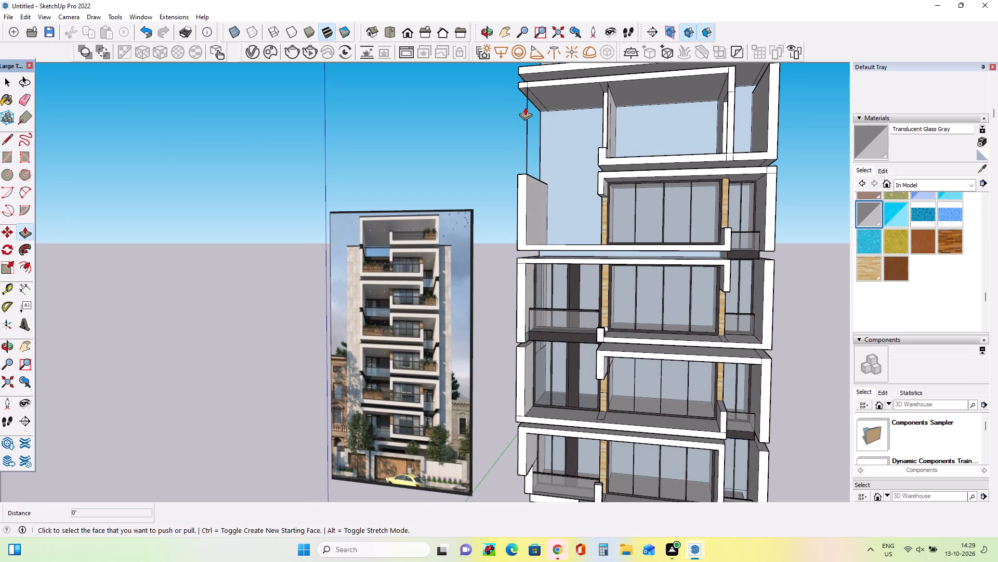
left_click(536, 106)
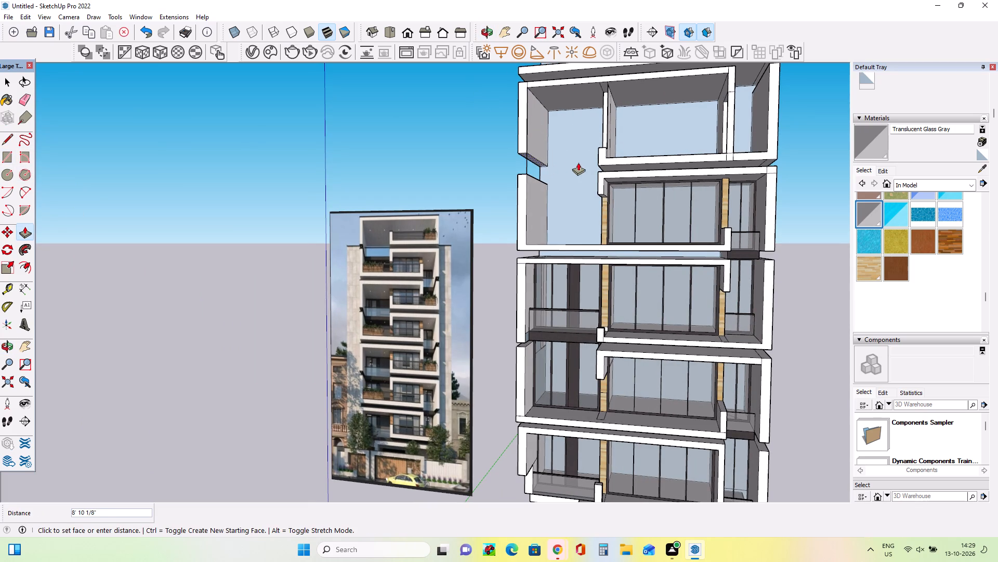
middle_click_drag(599, 163, 697, 186)
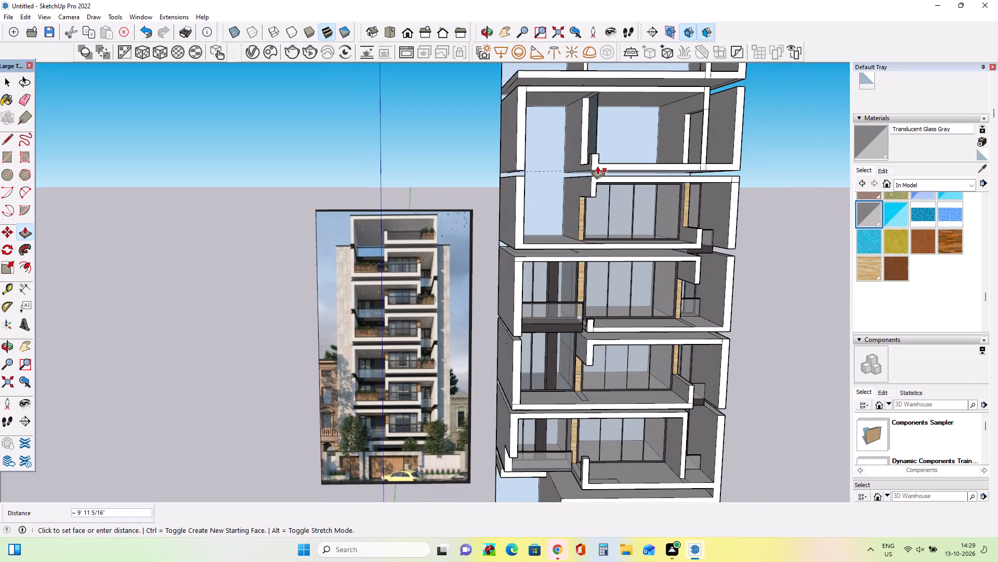
left_click(593, 169)
Erase the leftover vertical line in the gap between the upper and lower left side walls, at their inner front corner.
middle_click_drag(560, 207, 503, 241)
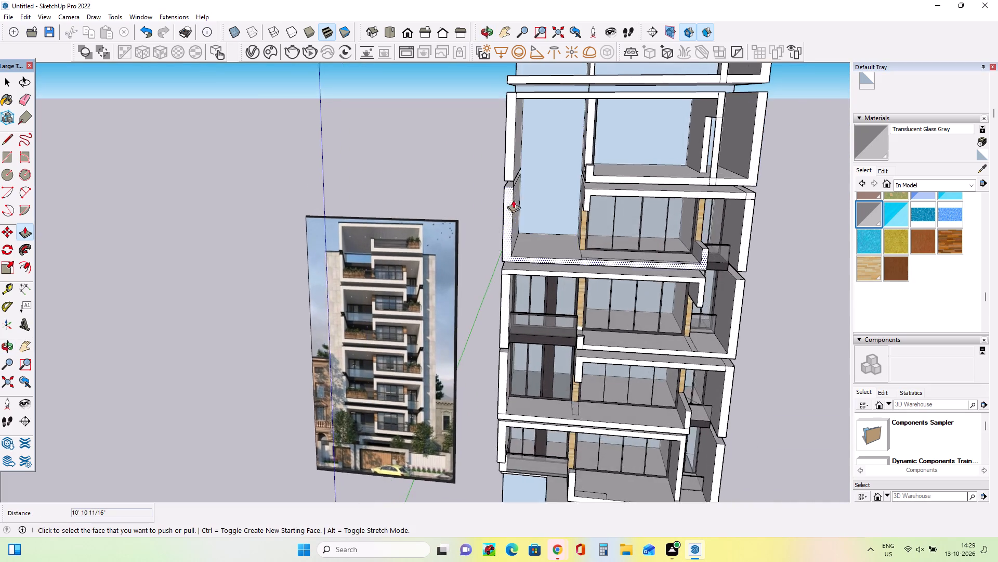
scroll(515, 190, "up", 7)
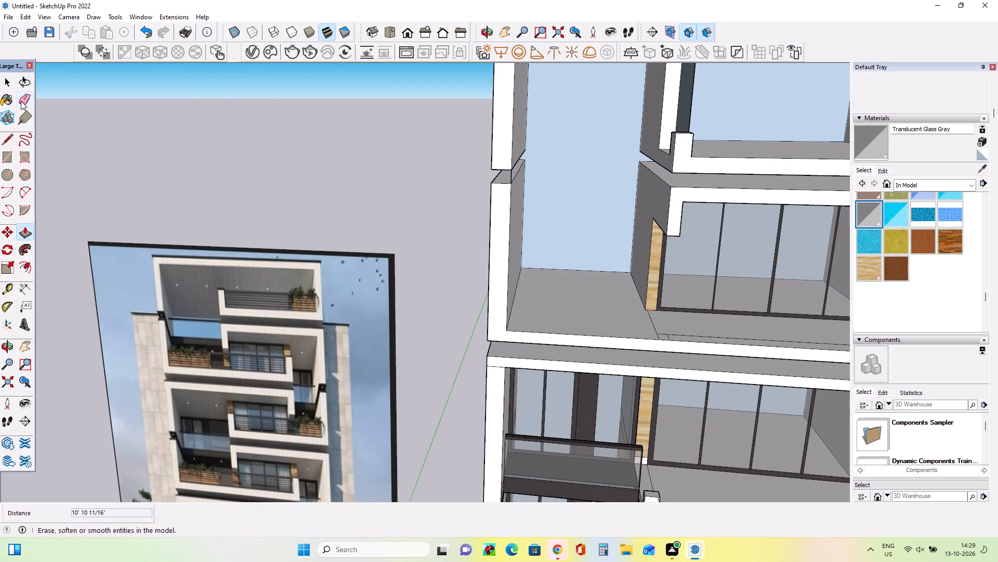
left_click(21, 101)
left_click(511, 178)
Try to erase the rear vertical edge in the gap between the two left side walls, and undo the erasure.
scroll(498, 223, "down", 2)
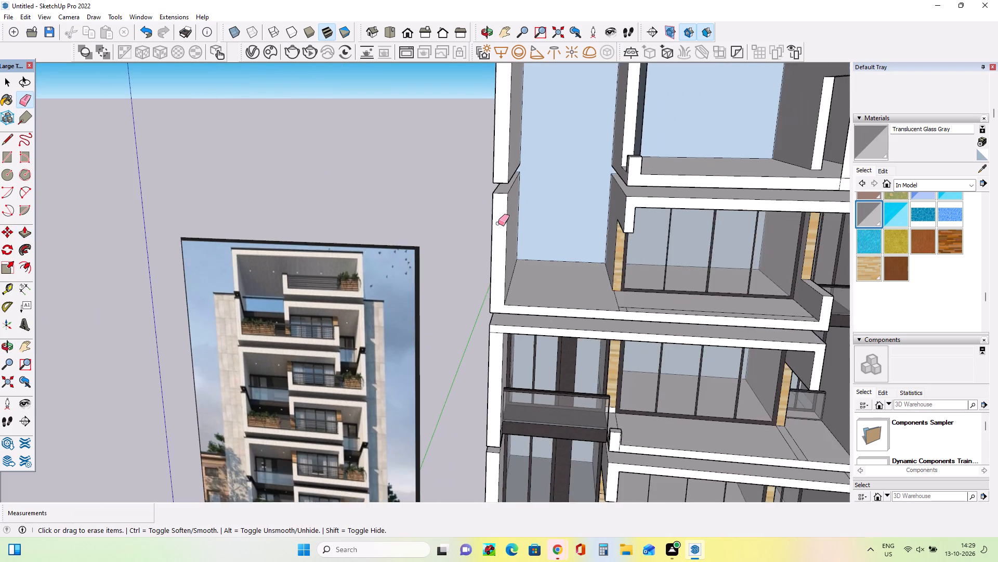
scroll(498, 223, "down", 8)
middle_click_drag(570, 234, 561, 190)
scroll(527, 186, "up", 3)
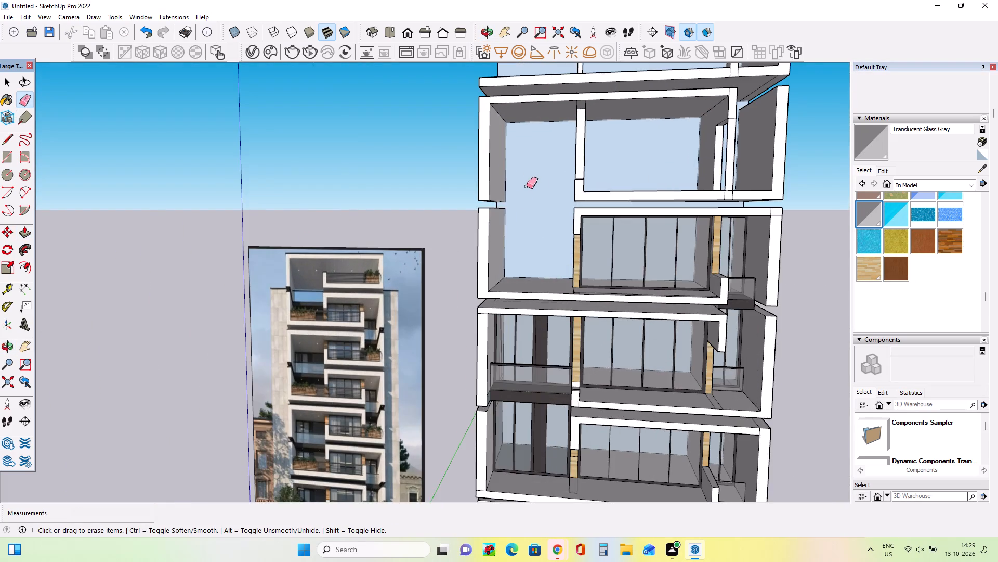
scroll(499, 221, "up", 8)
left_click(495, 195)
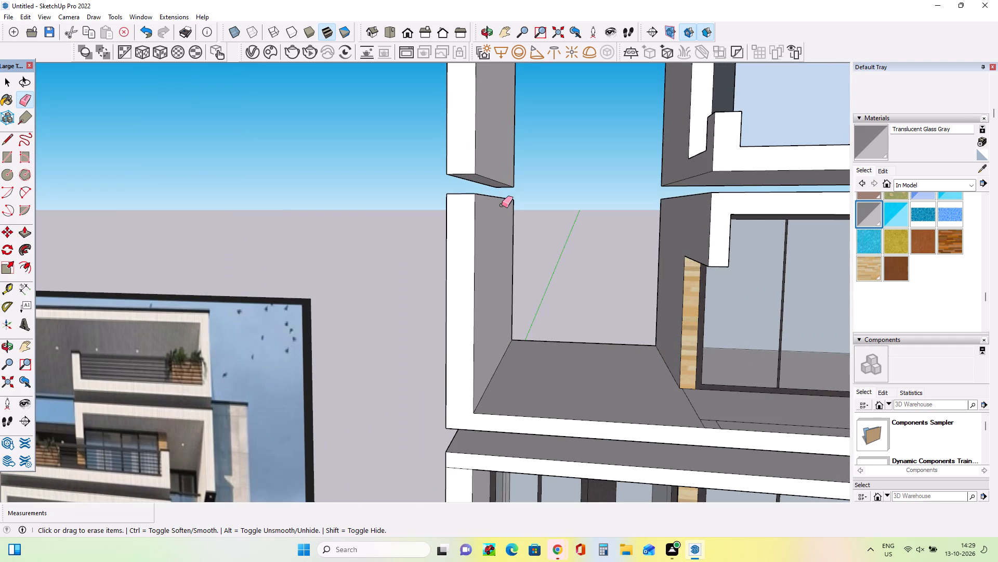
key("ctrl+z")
Draw a vertical line about 9' 1" from the lower storey's glazing edge up onto the inner face of the terrace's left side wall.
middle_click_drag(500, 218, 524, 229)
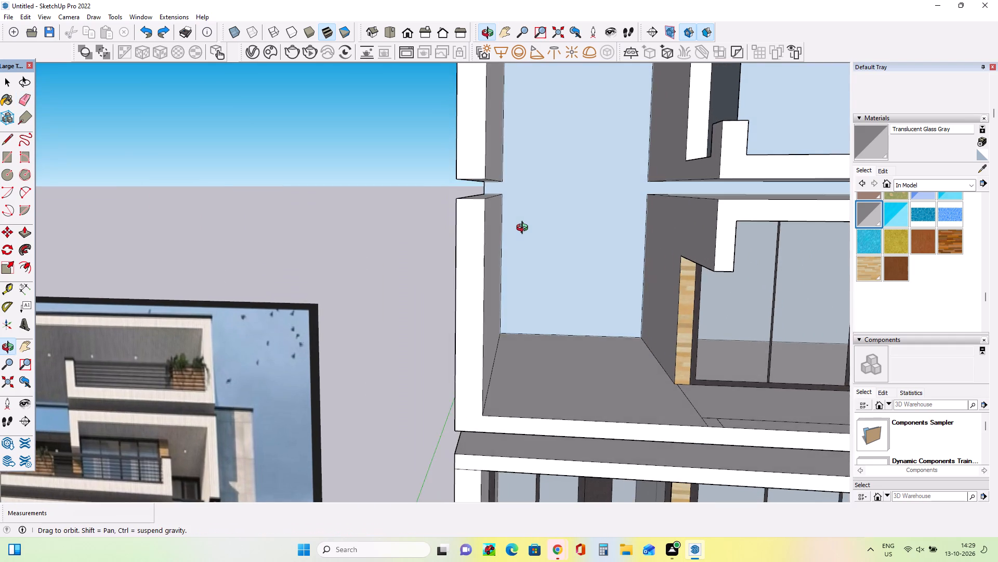
middle_click_drag(524, 229, 521, 241)
scroll(521, 241, "down", 8)
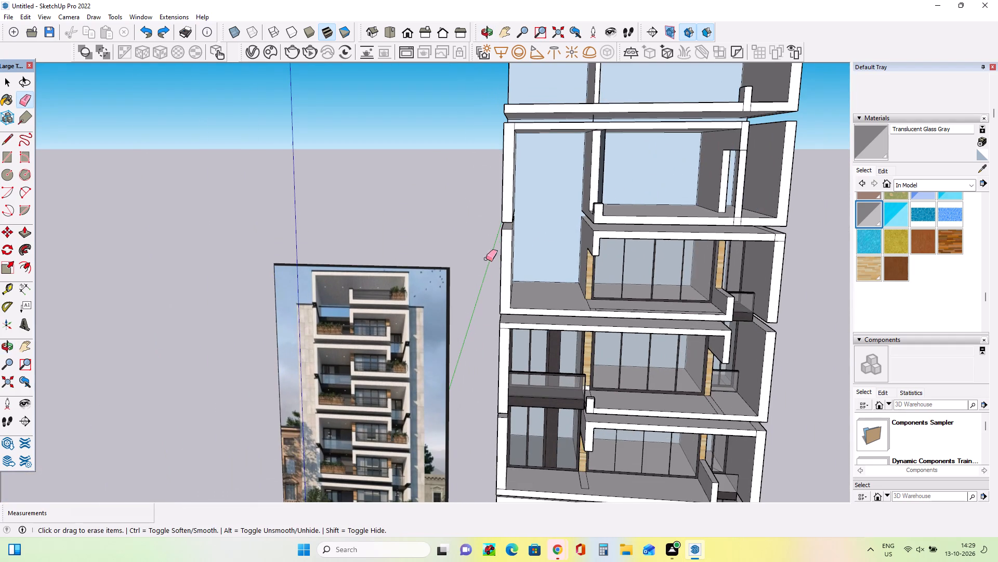
middle_click_drag(583, 310, 589, 348)
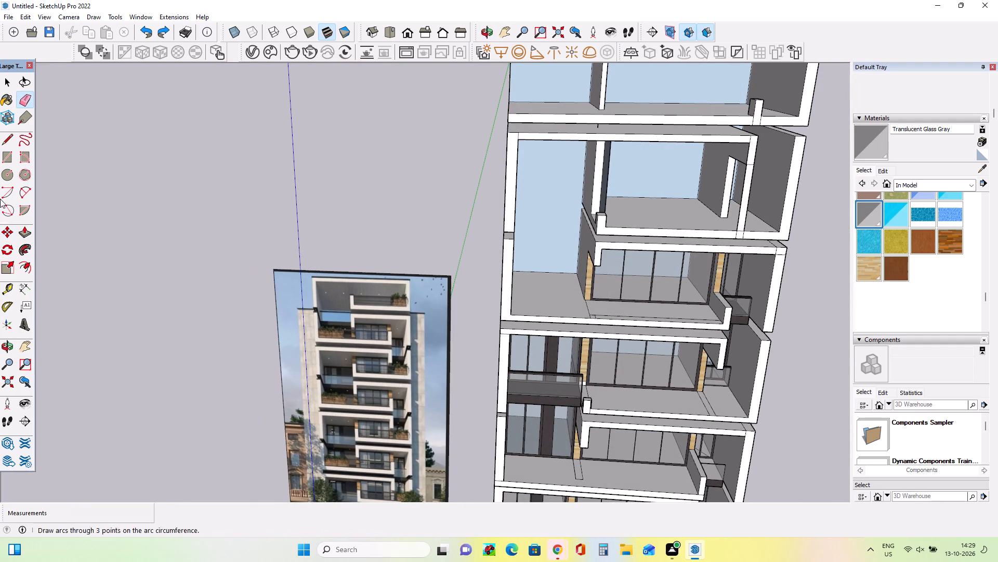
left_click(7, 154)
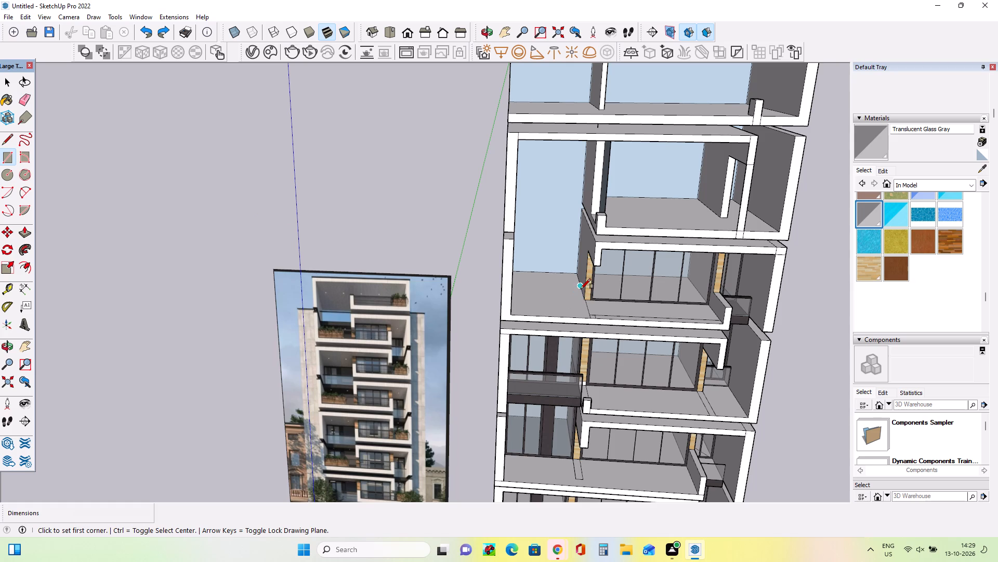
middle_click_drag(568, 410, 489, 389)
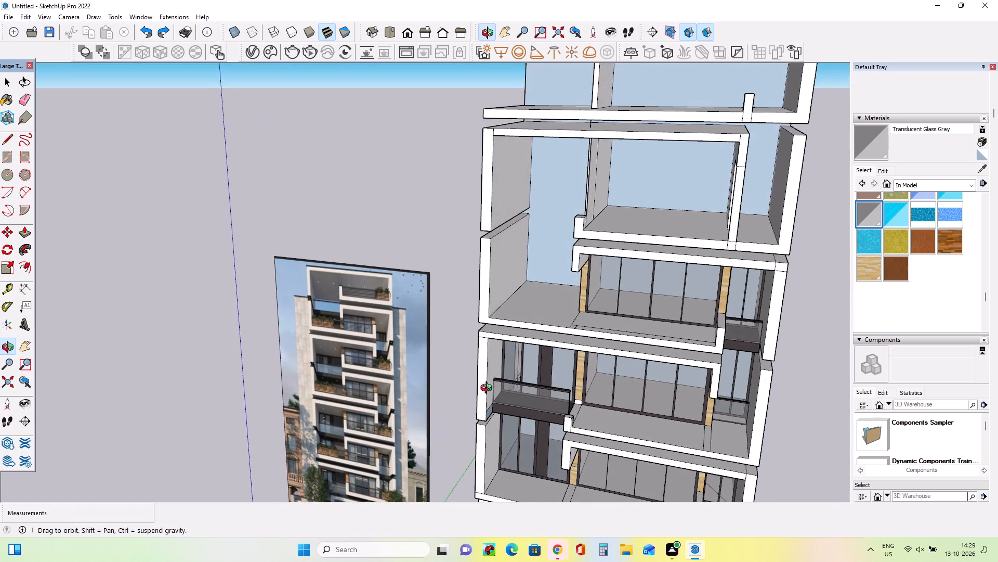
middle_click_drag(489, 389, 488, 386)
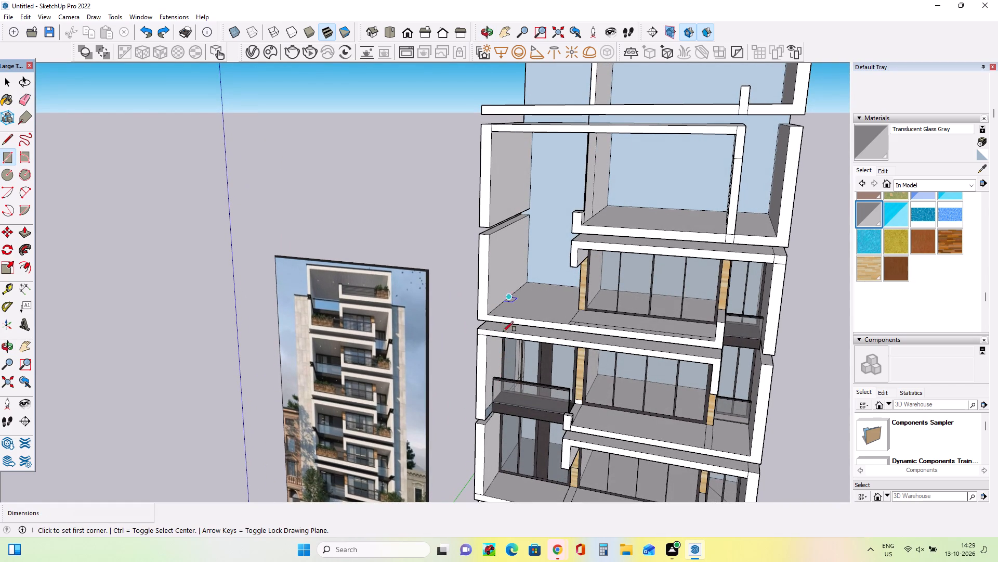
left_click(10, 136)
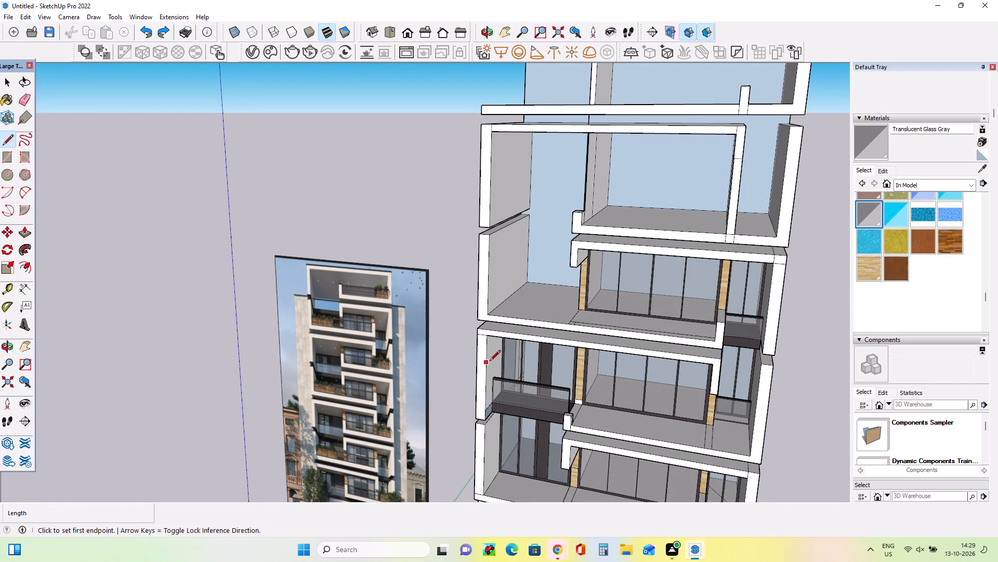
left_click(502, 355)
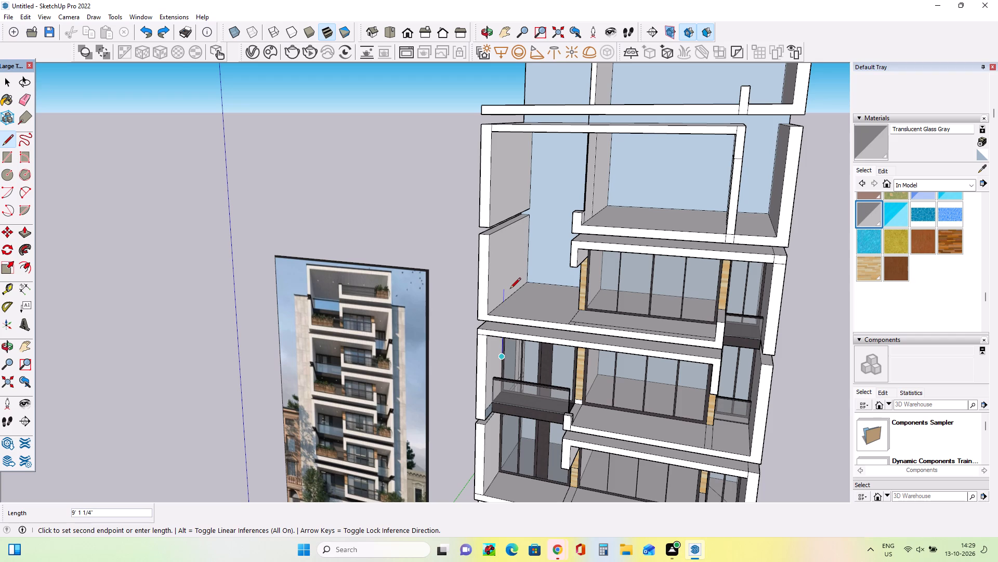
left_click(510, 289)
middle_click_drag(537, 347, 543, 358)
key("space")
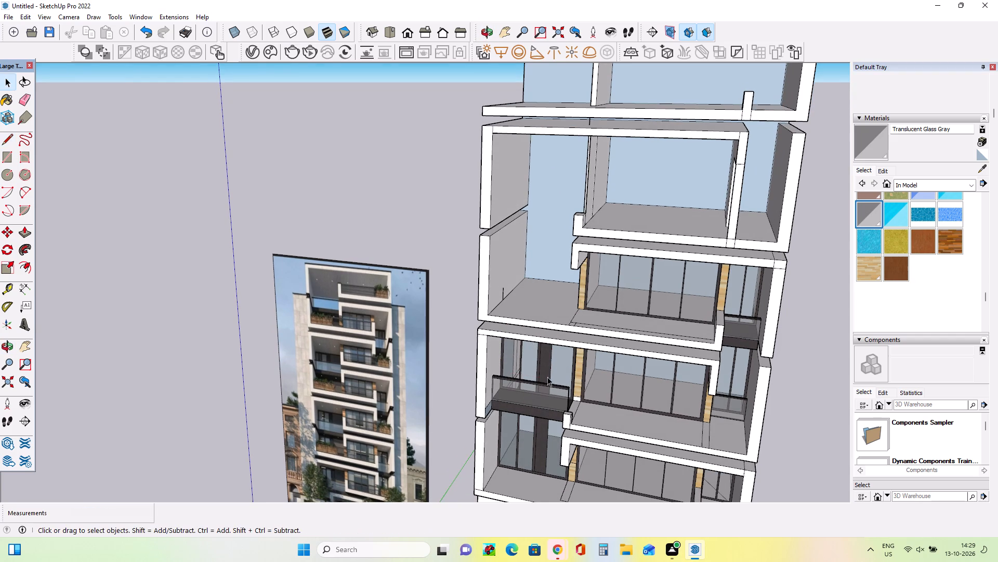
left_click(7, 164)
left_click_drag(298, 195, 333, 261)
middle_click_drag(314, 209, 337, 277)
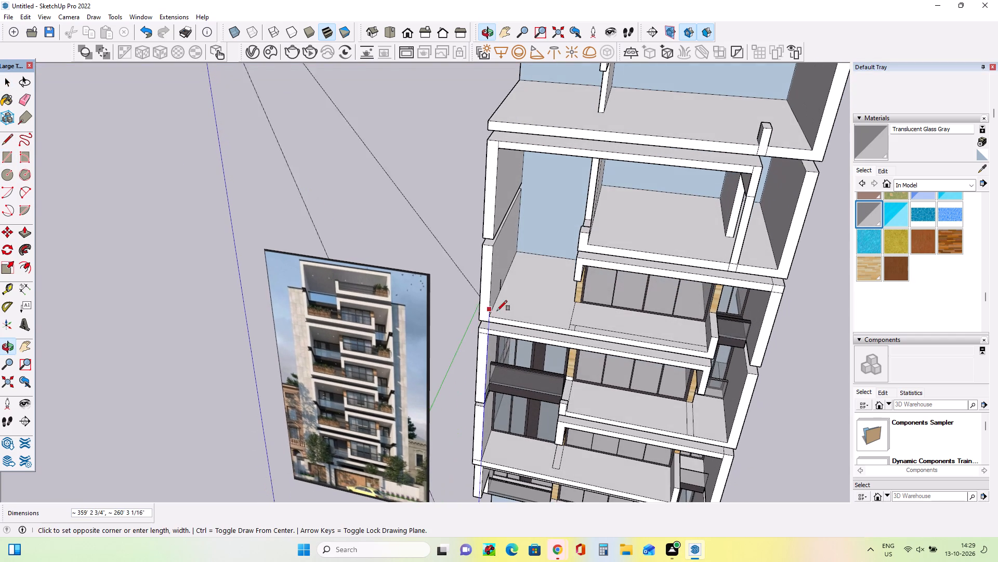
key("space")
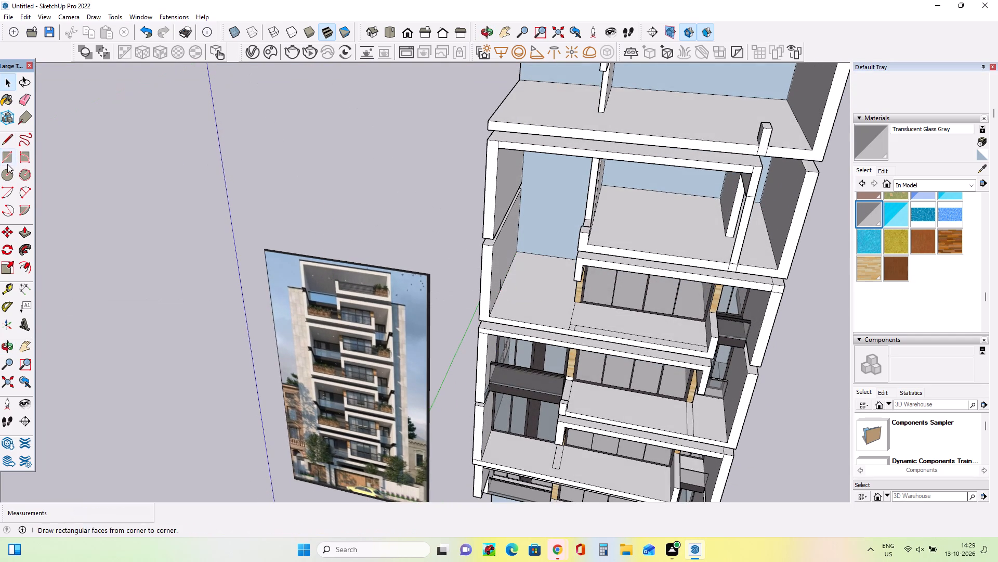
Draw a rectangle over the rear part of the terrace floor, from the vertical line on the side wall to the opposite rear corner.
left_click(8, 158)
left_click(500, 287)
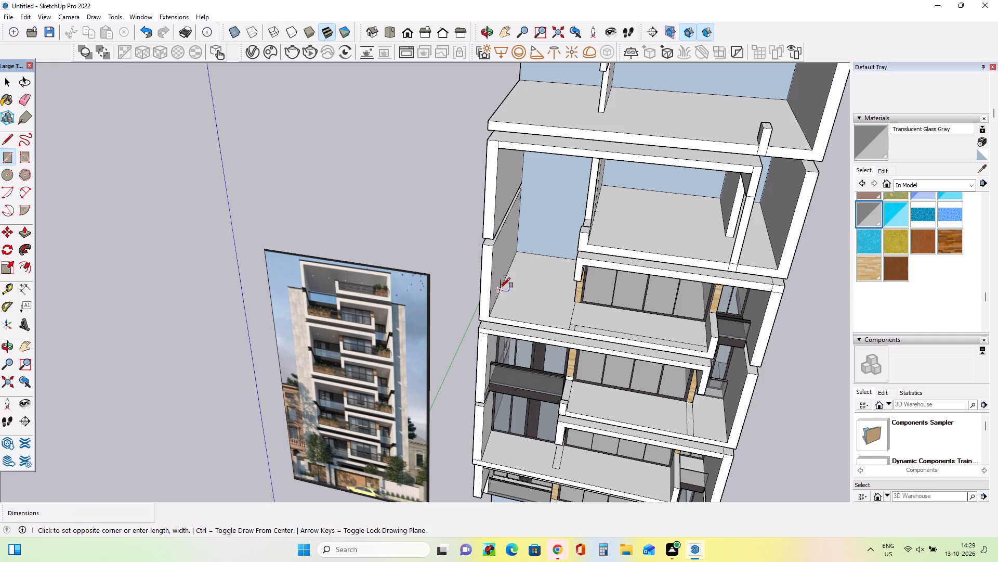
middle_click_drag(568, 261, 586, 269)
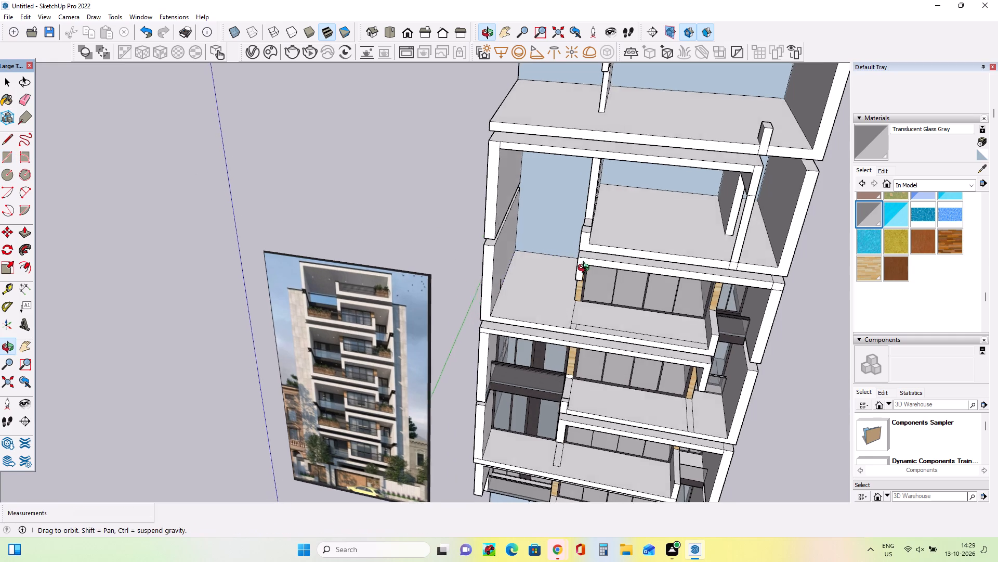
middle_click_drag(586, 269, 599, 273)
left_click(574, 253)
Extrude the rear terrace floor rectangle up to the left side wall's top, and on about 11' 0 13/16" to the ceiling slab above.
middle_click_drag(563, 298, 523, 299)
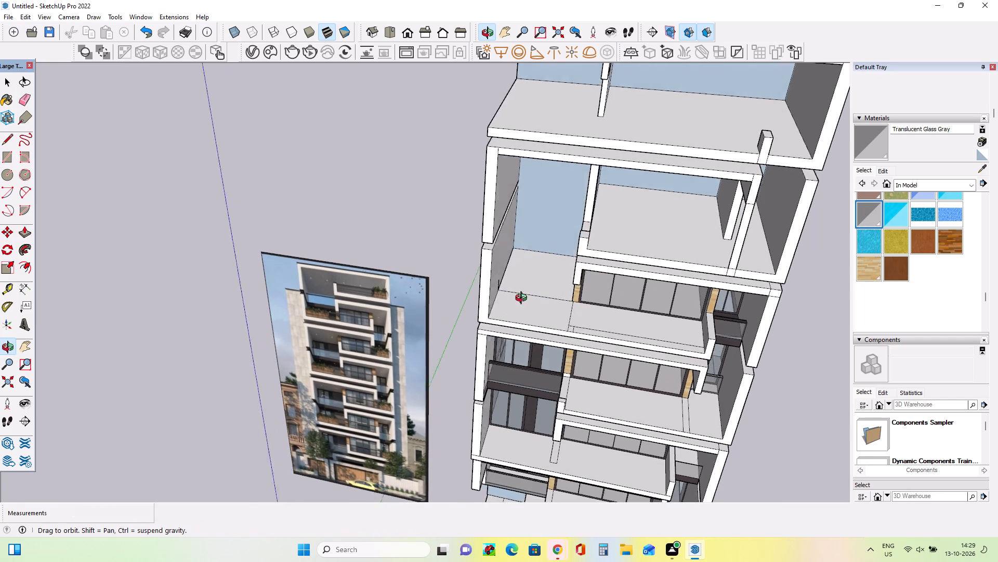
middle_click_drag(523, 299, 510, 290)
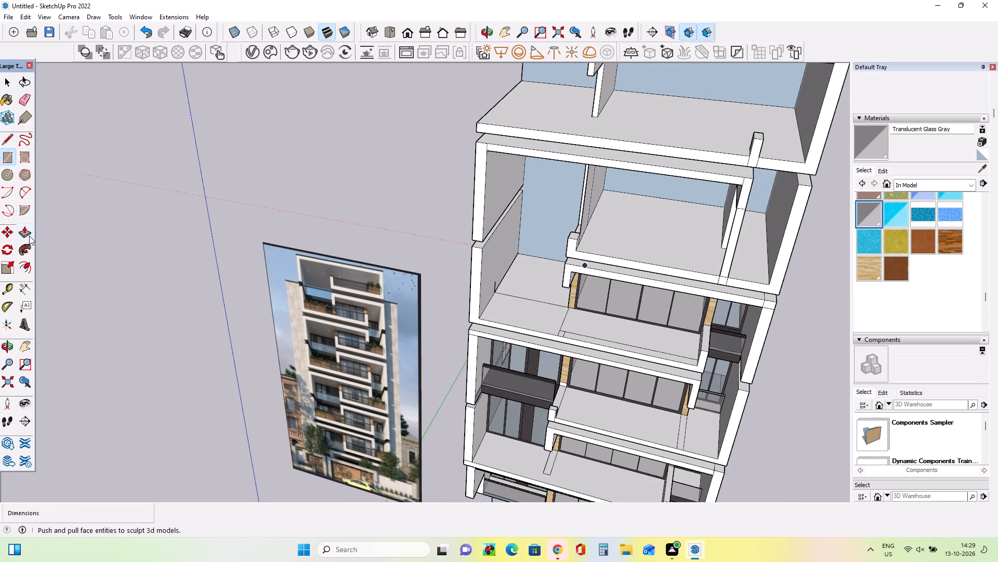
left_click(27, 231)
left_click(531, 279)
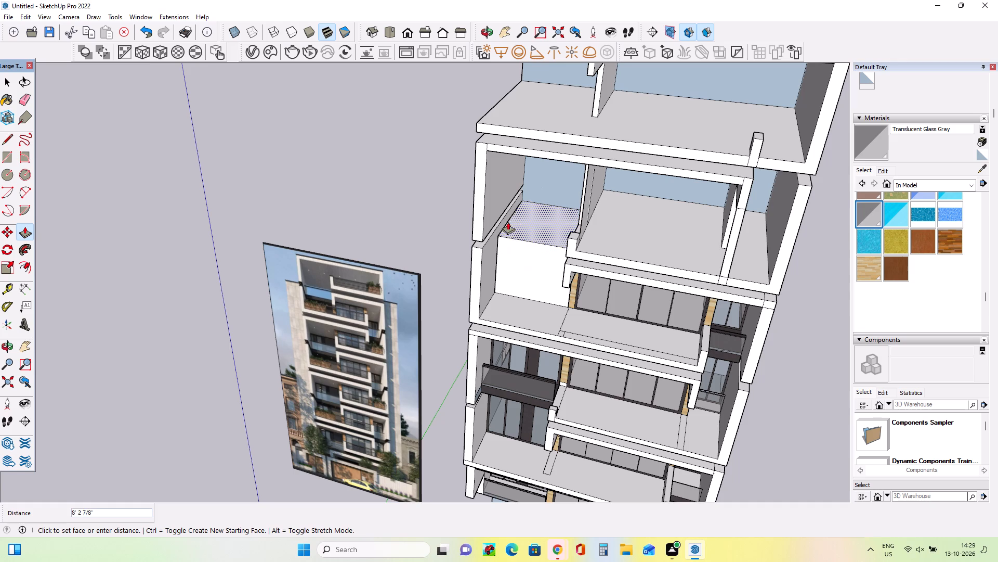
left_click(498, 222)
middle_click_drag(575, 231, 620, 144)
left_click(534, 207)
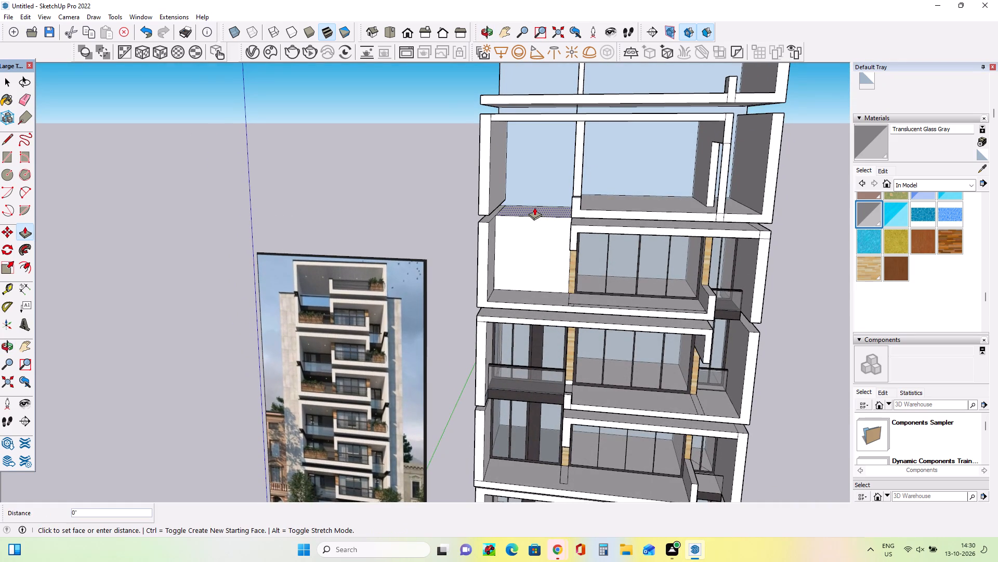
left_click(529, 112)
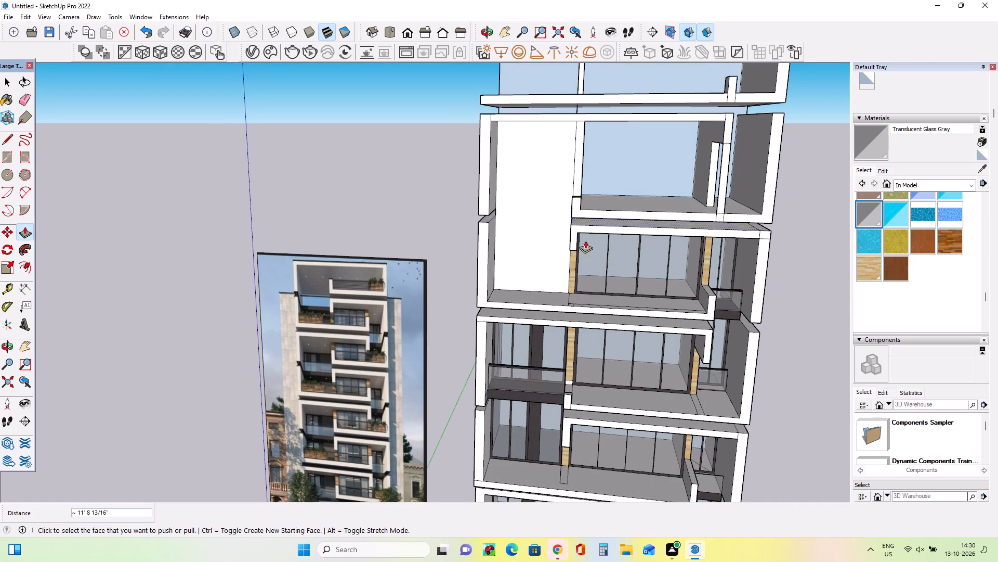
Draw a rectangle about 9' 6 7/8" by 10 1/8" across the left bay's rear wall face, level with the gap between the two storeys.
middle_click_drag(582, 241, 535, 252)
scroll(474, 250, "up", 3)
middle_click_drag(506, 268, 549, 230)
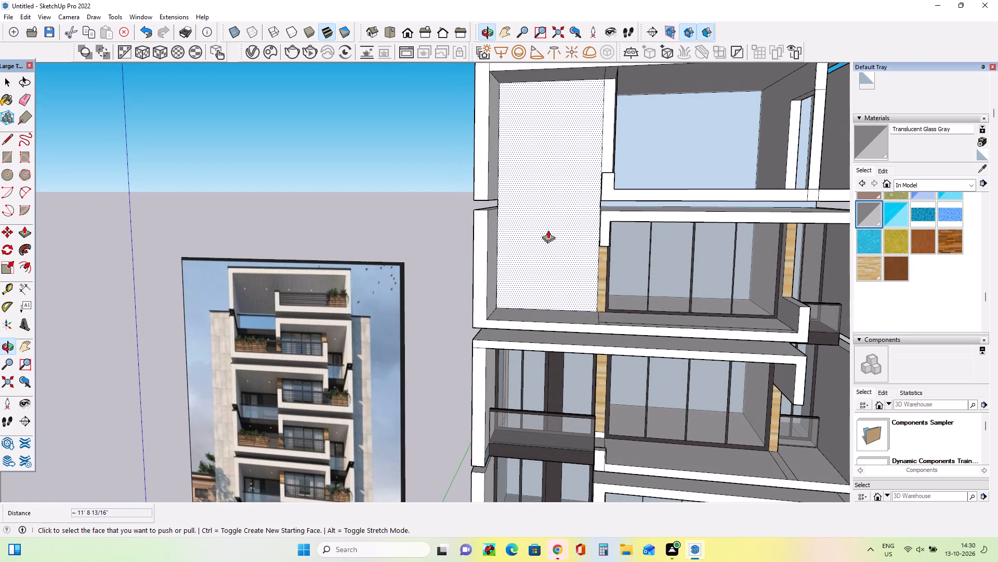
left_click(5, 159)
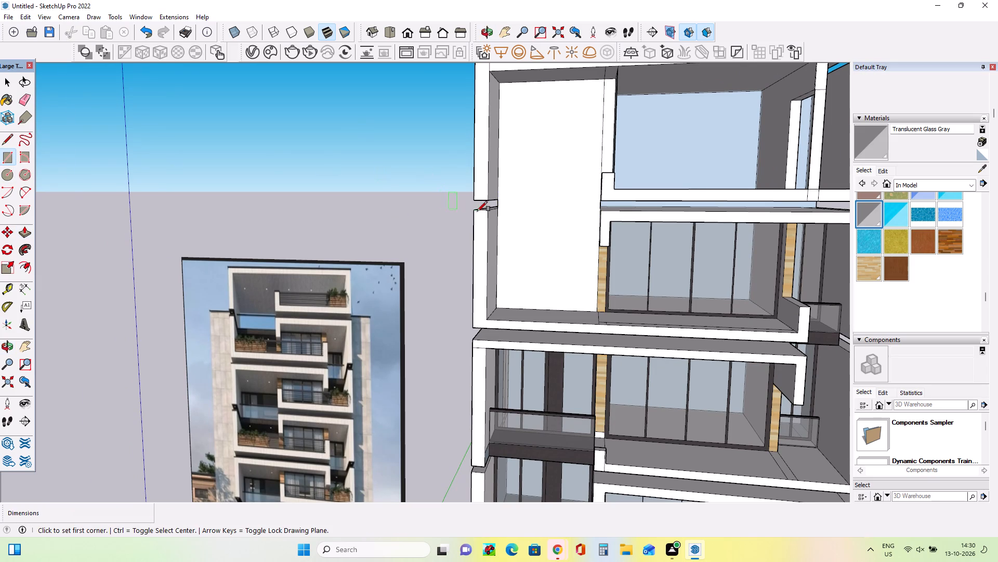
scroll(477, 211, "up", 2)
left_click(505, 197)
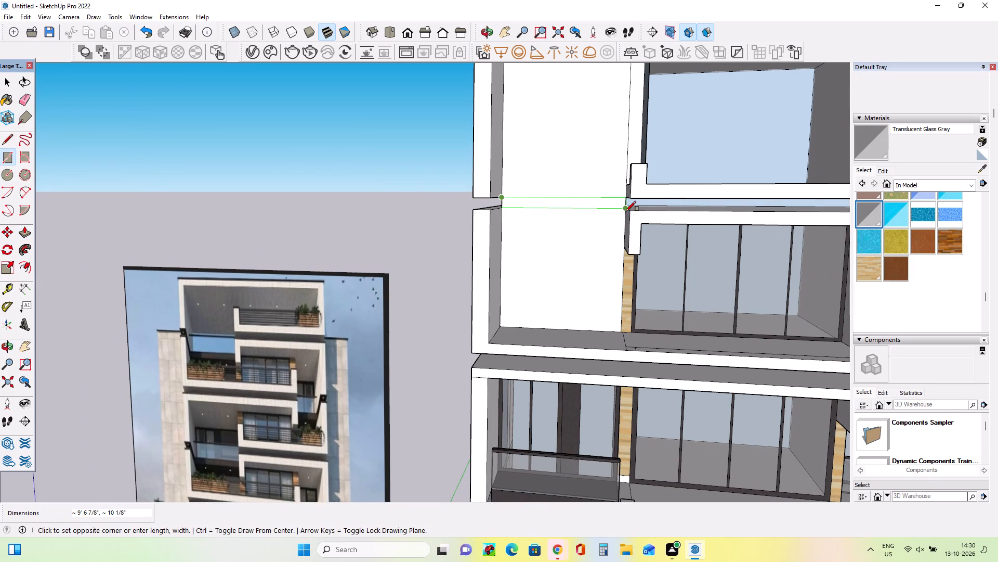
left_click(626, 211)
Extrude the narrow rectangle between the two storeys forward by about 5' 2 5/8" to form a slab over the left bay.
middle_click_drag(490, 248, 516, 258)
scroll(514, 253, "down", 6)
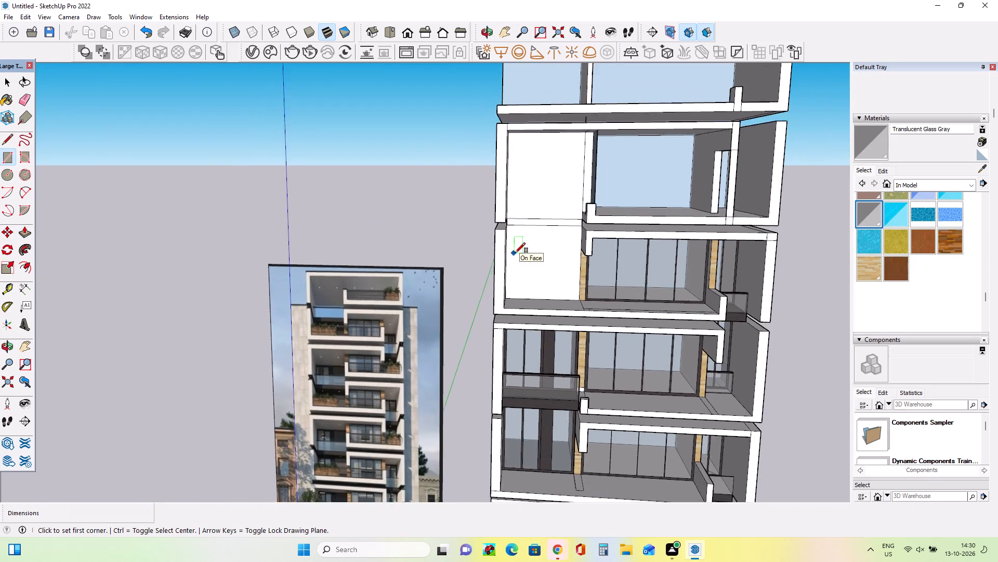
middle_click_drag(558, 349, 531, 263)
middle_click_drag(530, 278, 544, 308)
left_click(22, 234)
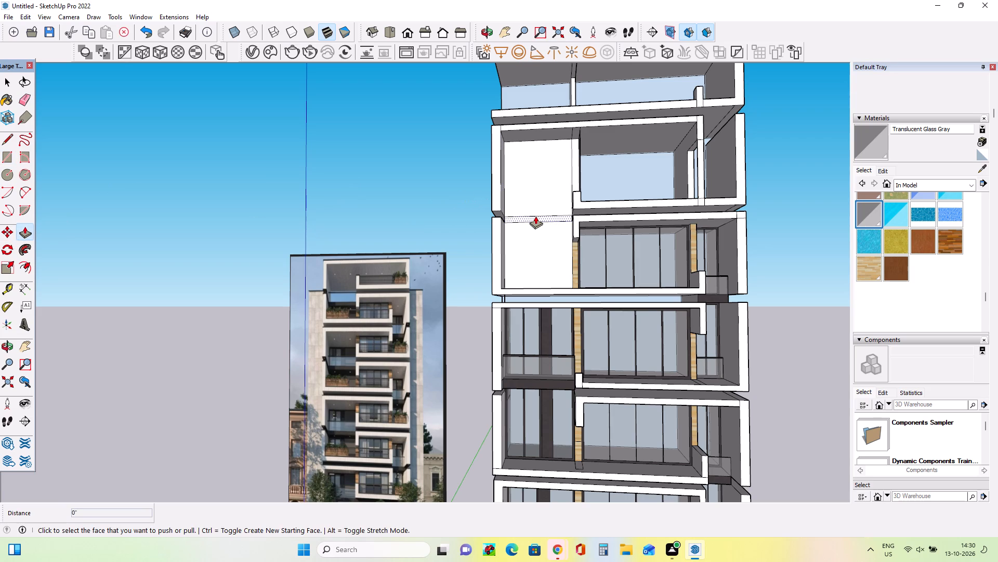
left_click(535, 216)
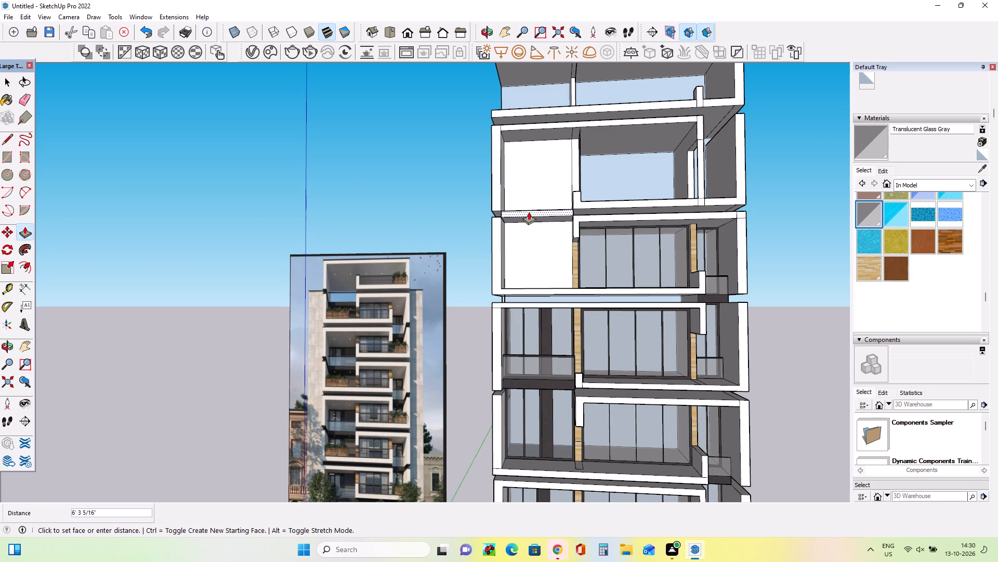
left_click(527, 213)
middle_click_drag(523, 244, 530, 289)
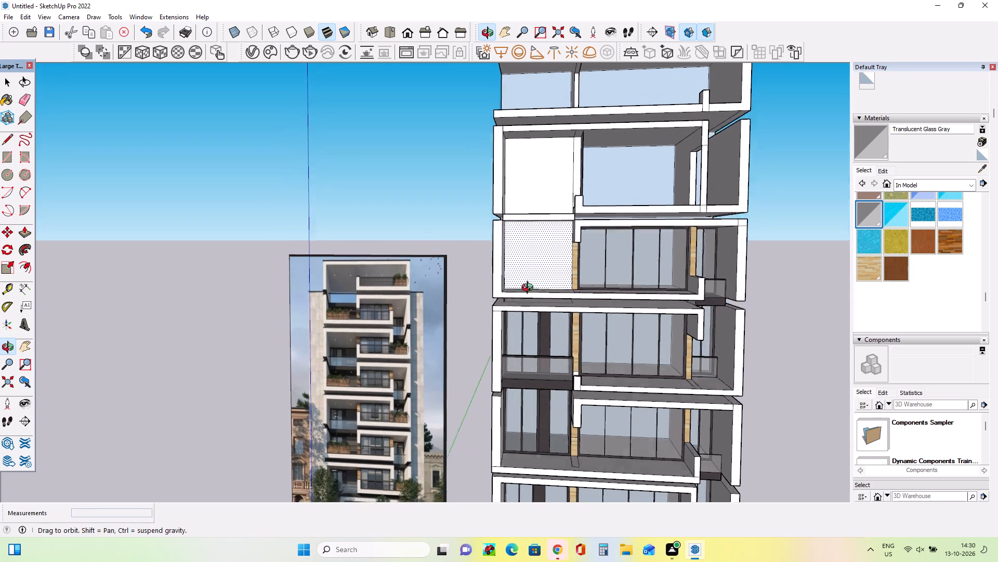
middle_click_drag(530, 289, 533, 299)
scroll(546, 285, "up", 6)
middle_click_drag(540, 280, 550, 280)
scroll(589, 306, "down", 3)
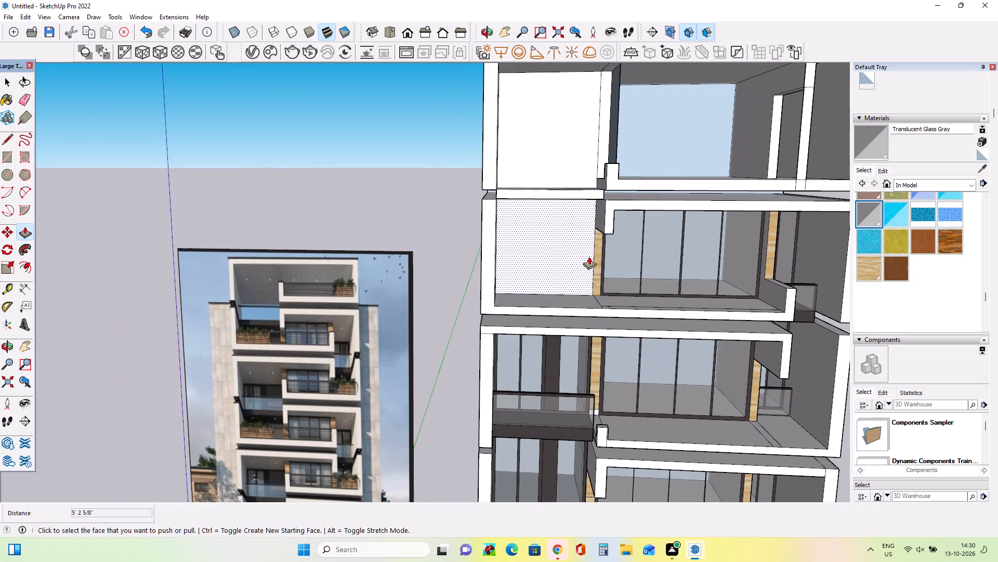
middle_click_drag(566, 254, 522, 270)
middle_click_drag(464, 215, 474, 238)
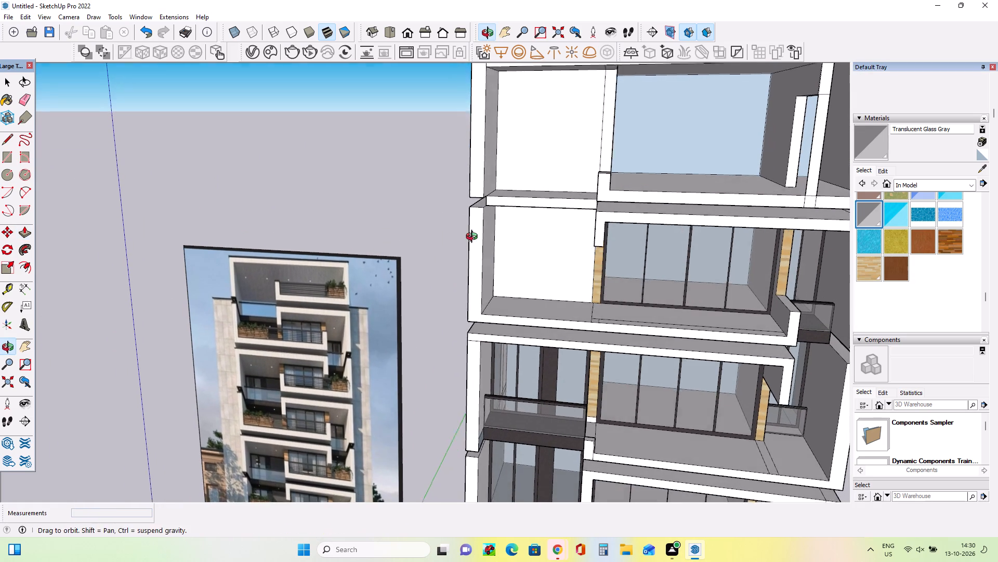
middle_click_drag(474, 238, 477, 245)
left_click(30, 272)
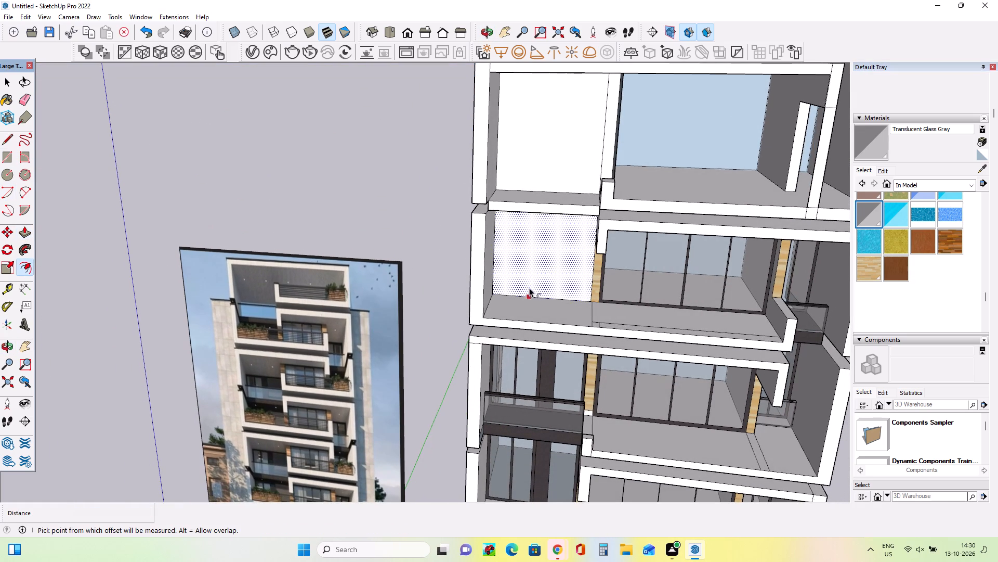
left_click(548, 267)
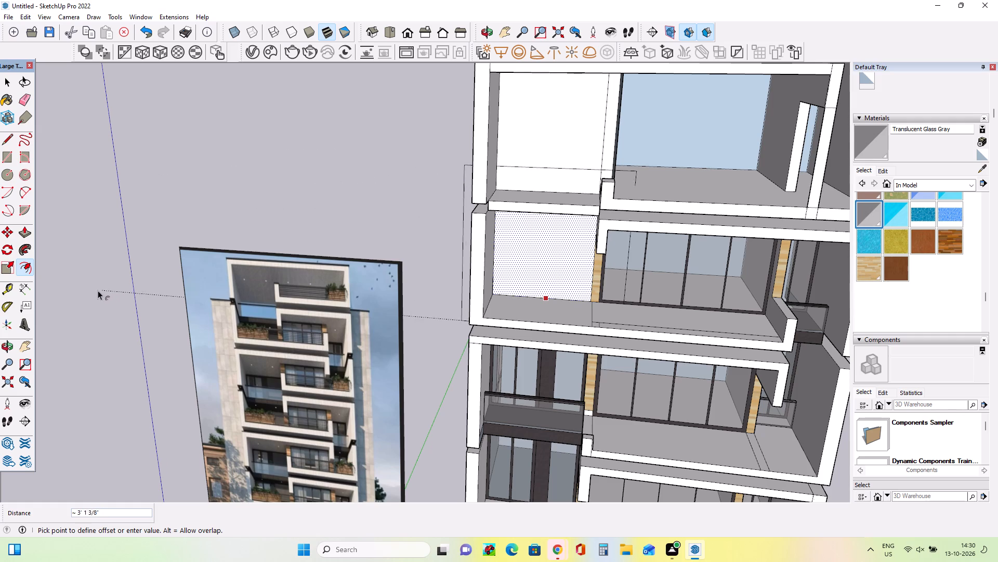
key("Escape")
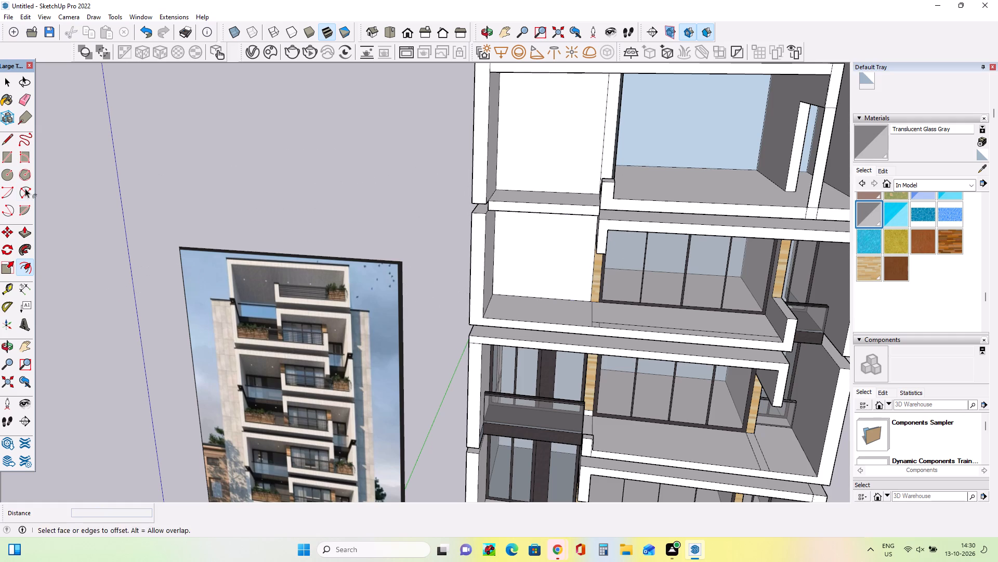
Offset the outline of the left bay's rear wall face below the new slab slightly inward to form a thin frame.
left_click(26, 264)
middle_click_drag(585, 360, 590, 263)
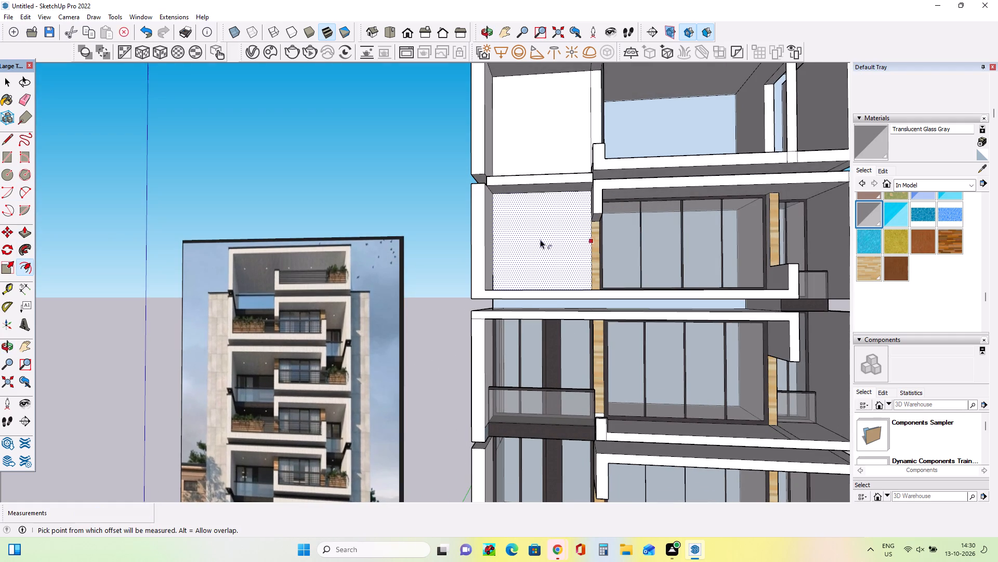
left_click(553, 249)
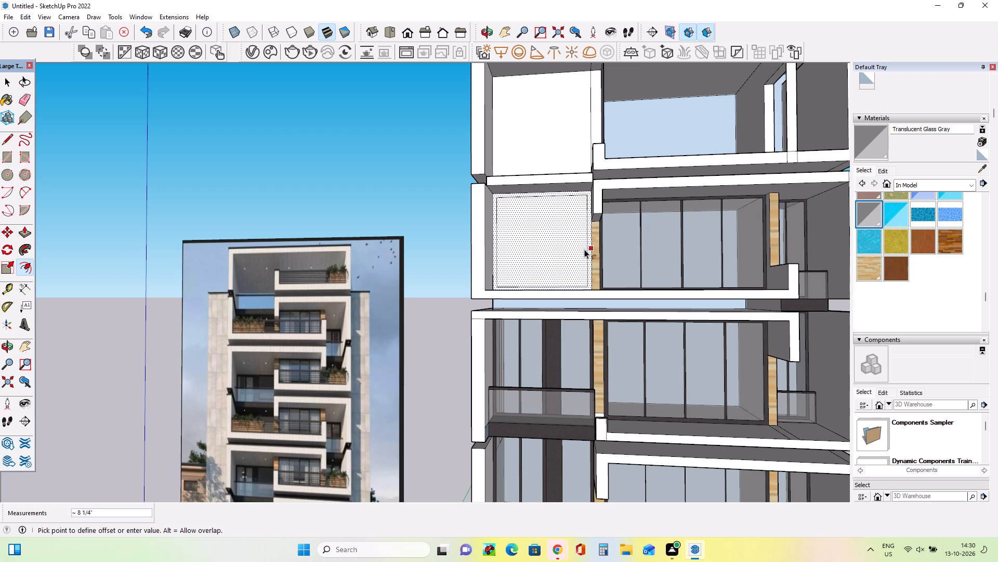
left_click(589, 249)
Draw a full-height rectangle about 1' 10" by 9' 2 7/16" inside the frame, starting from the midpoint of its lower edge.
middle_click_drag(568, 315, 574, 326)
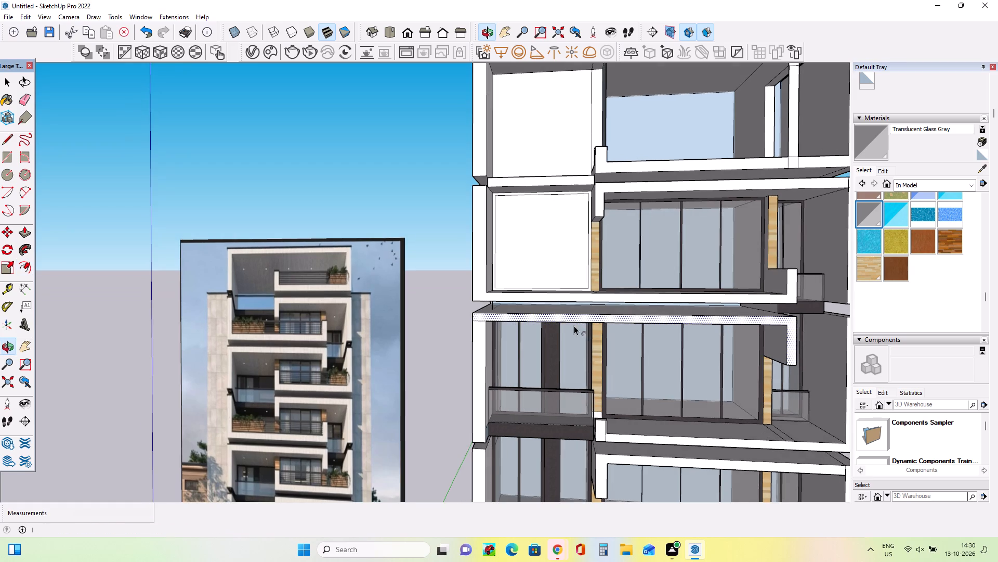
scroll(550, 314, "up", 1)
middle_click_drag(550, 314, 561, 322)
scroll(561, 322, "up", 1)
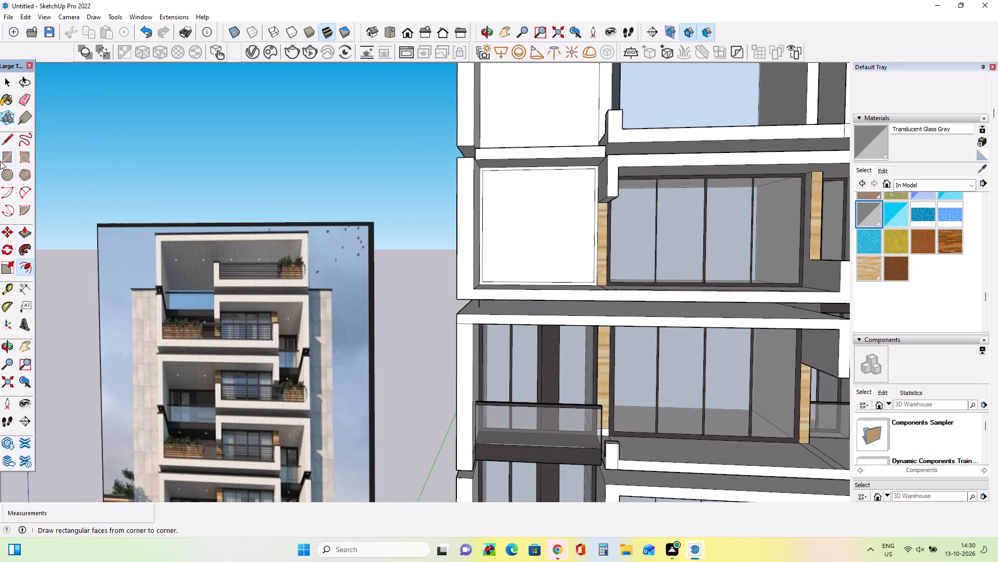
left_click(7, 159)
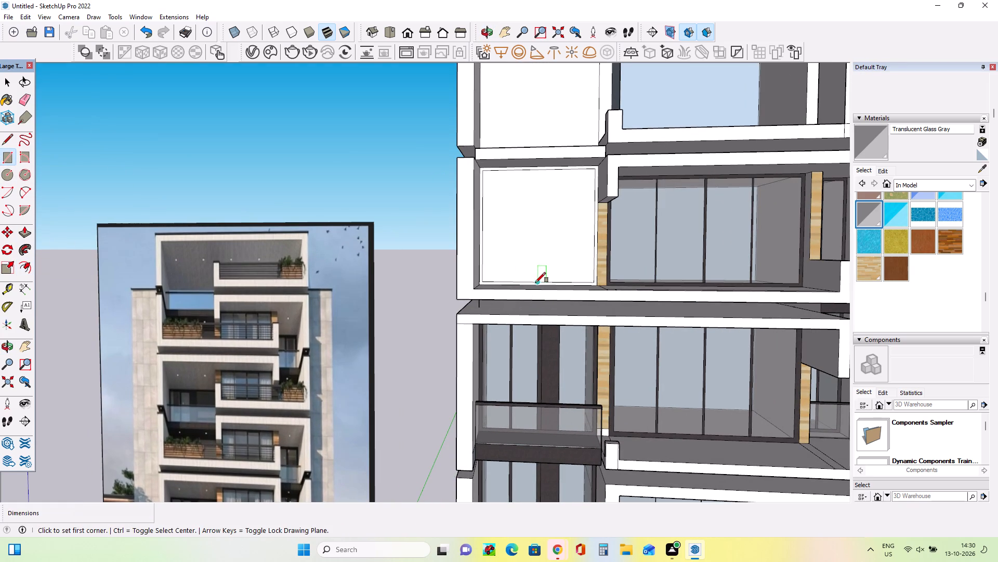
left_click(535, 283)
scroll(527, 163, "up", 2)
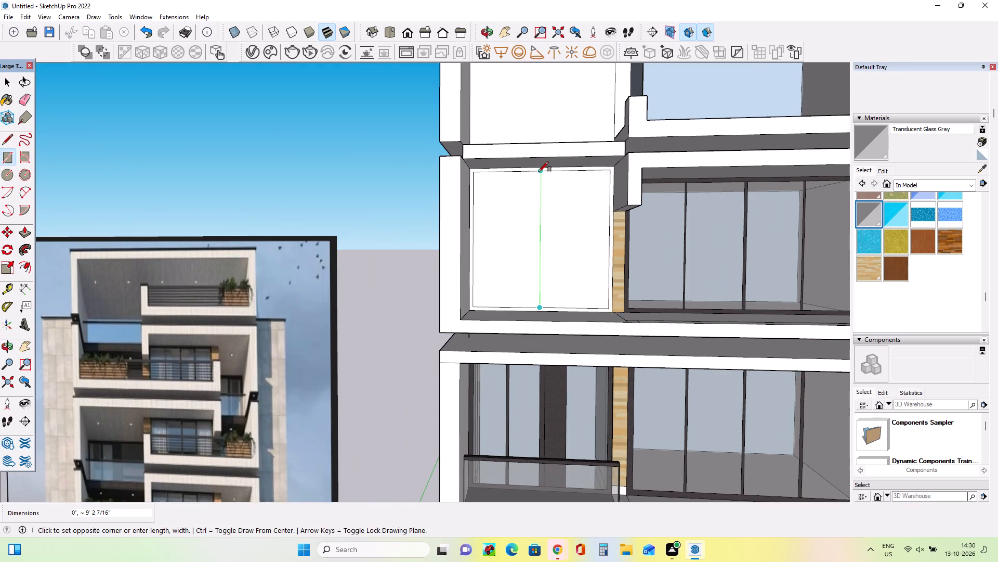
scroll(535, 171, "up", 3)
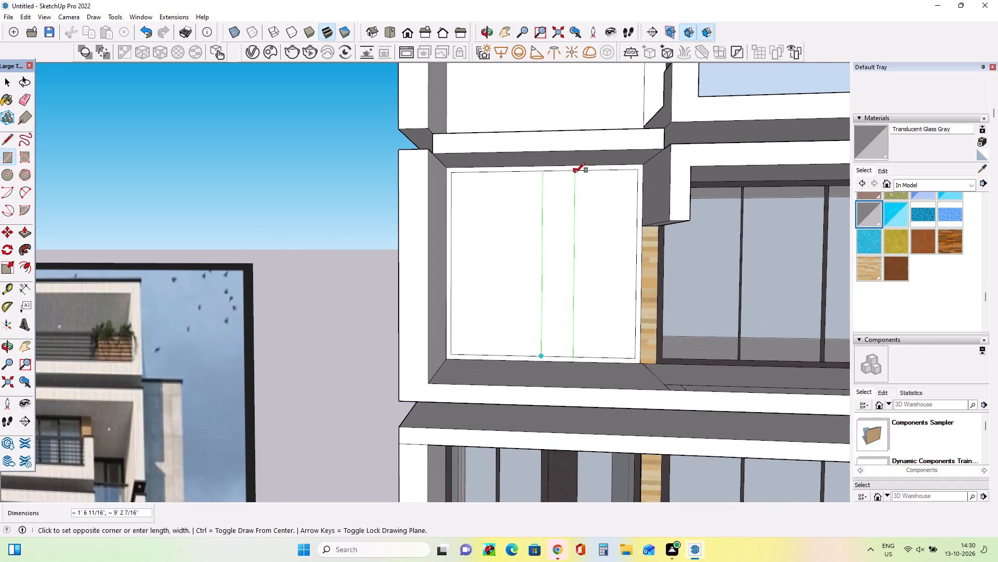
left_click(581, 173)
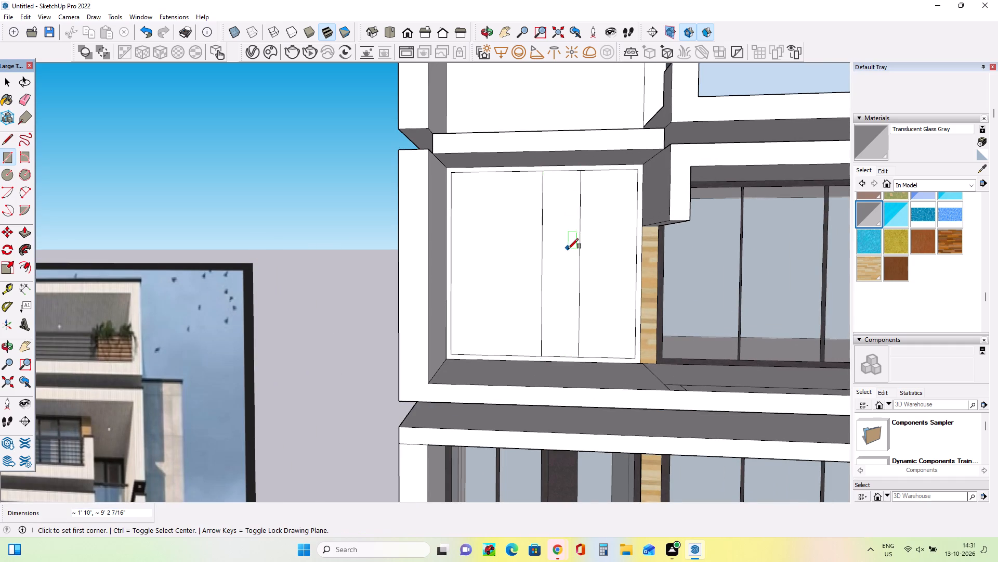
Draw a narrow mullion rectangle about 2 13/16" by 9' 2 7/16" from the midpoint of the left pane's lower edge to its upper edge.
scroll(568, 249, "down", 8)
middle_click_drag(584, 323, 597, 291)
middle_click_drag(598, 306, 606, 344)
left_click(533, 301)
scroll(526, 230, "up", 4)
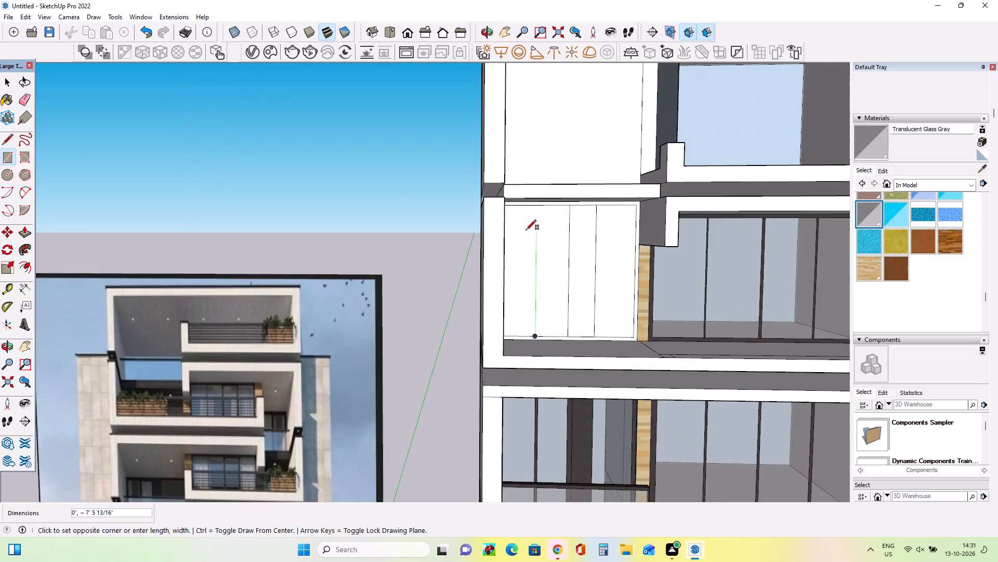
scroll(526, 230, "up", 2)
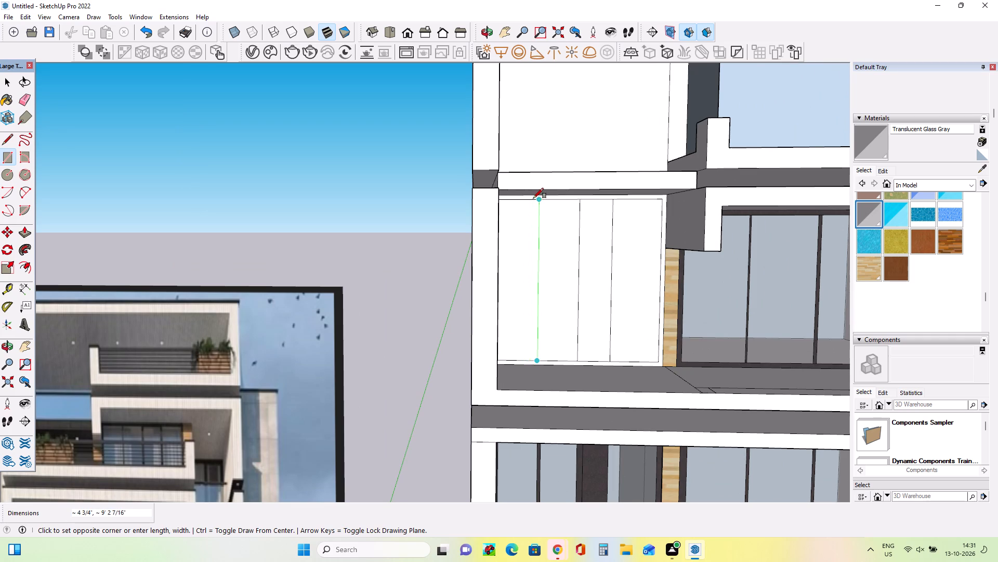
scroll(533, 201, "up", 1)
scroll(533, 201, "down", 1)
scroll(533, 201, "up", 1)
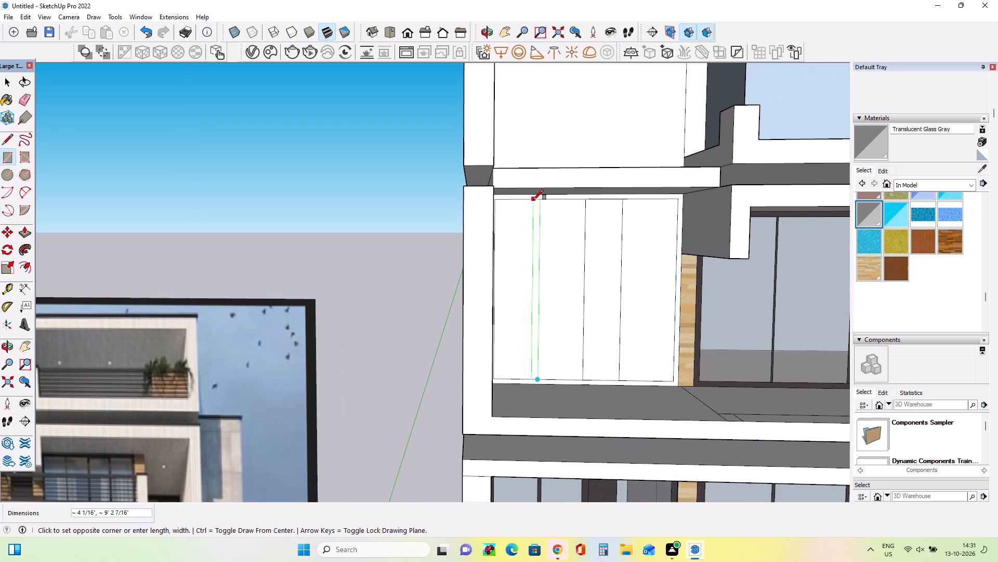
scroll(533, 200, "up", 4)
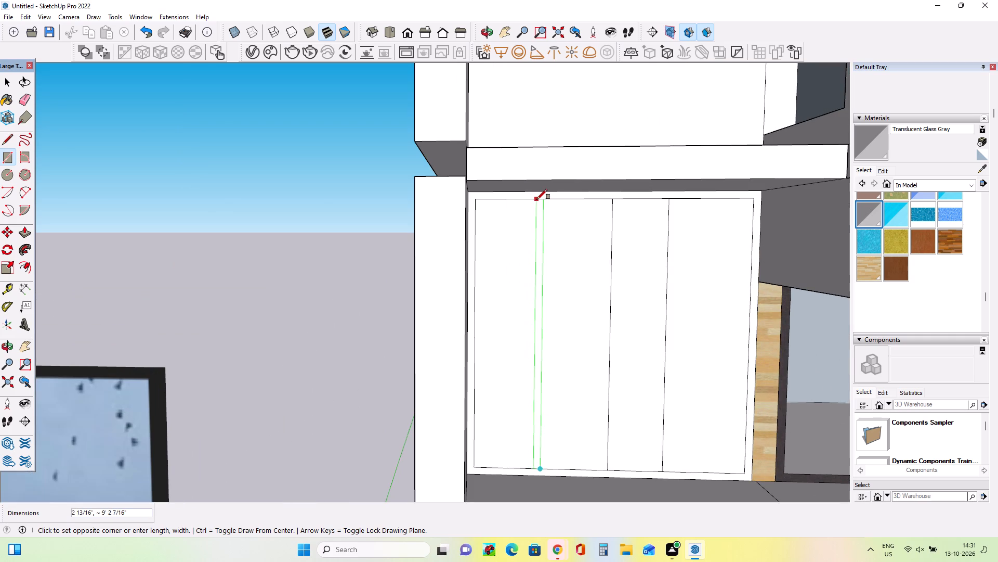
left_click(537, 199)
Paint the left bay's mullion, outer frame and wide central strip with the Asphalt New material.
scroll(505, 256, "down", 4)
scroll(884, 256, "up", 3)
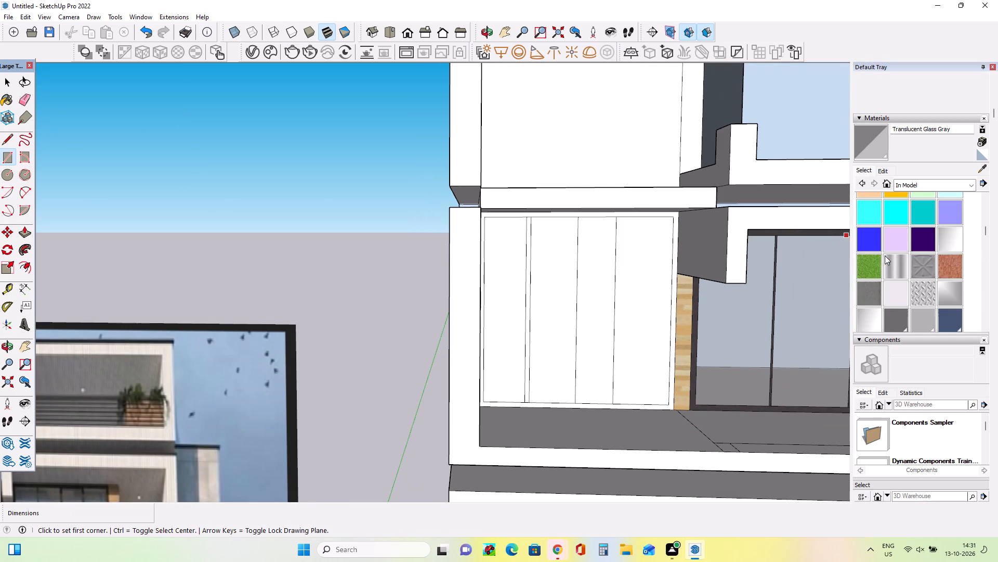
scroll(885, 256, "up", 3)
left_click(866, 266)
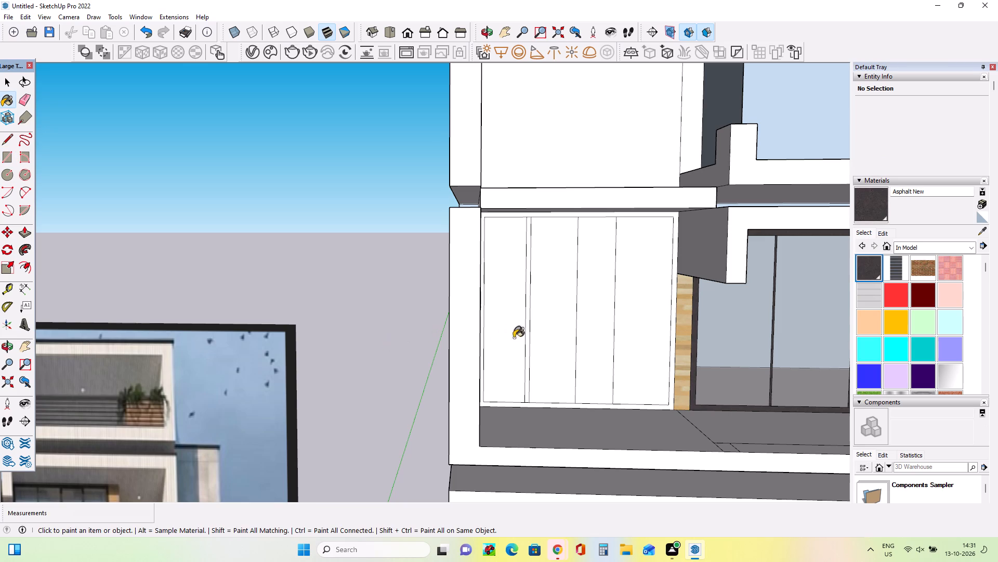
left_click(527, 340)
left_click(487, 406)
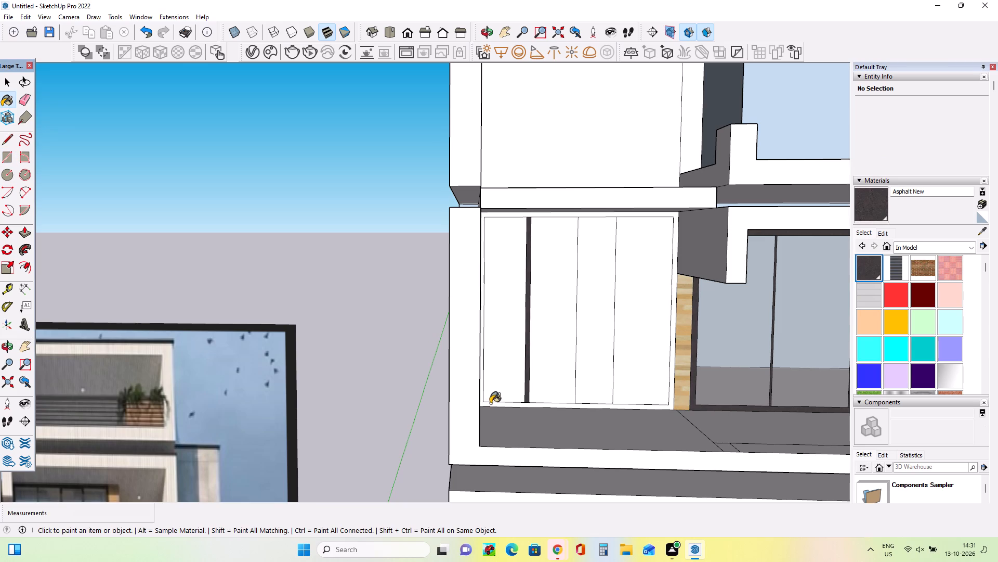
left_click(495, 404)
left_click(592, 391)
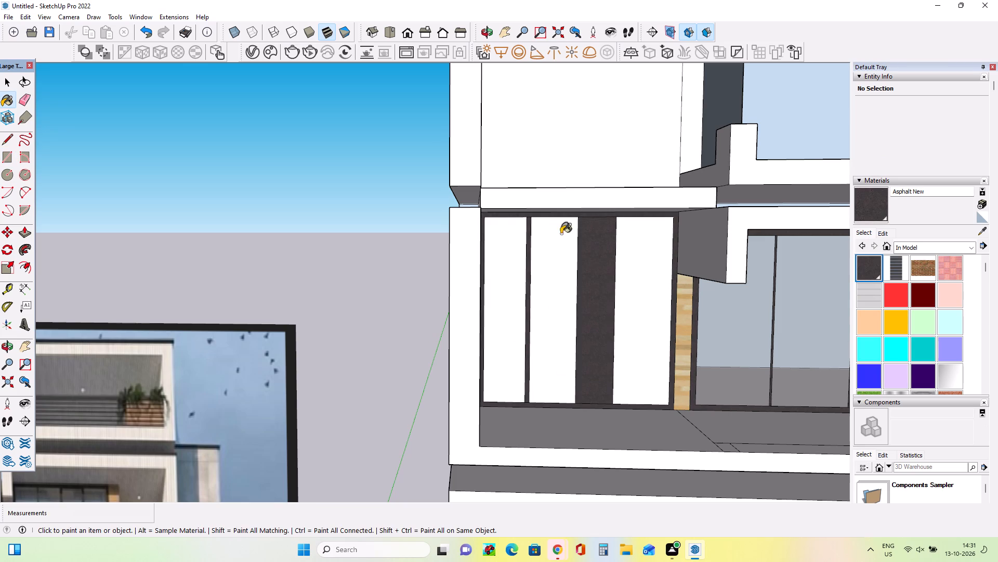
Paint the three remaining panes of the left bay with Translucent Glass Gray.
scroll(884, 341, "down", 4)
left_click(864, 282)
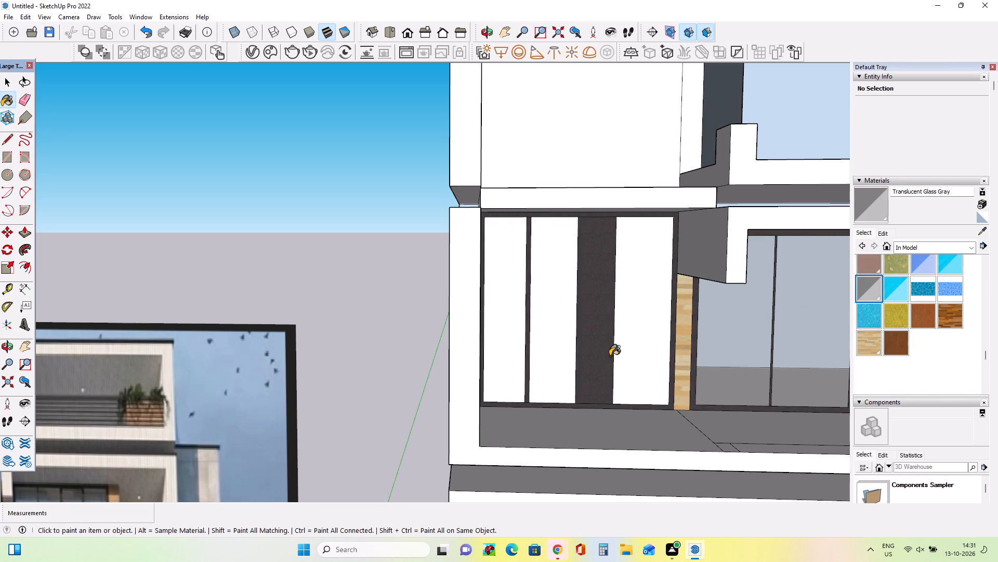
left_click(641, 355)
left_click(558, 357)
left_click(493, 350)
Examine the left balcony bays in the reference image and compare them with the modelled storeys.
middle_click_drag(544, 365, 472, 375)
scroll(470, 371, "down", 14)
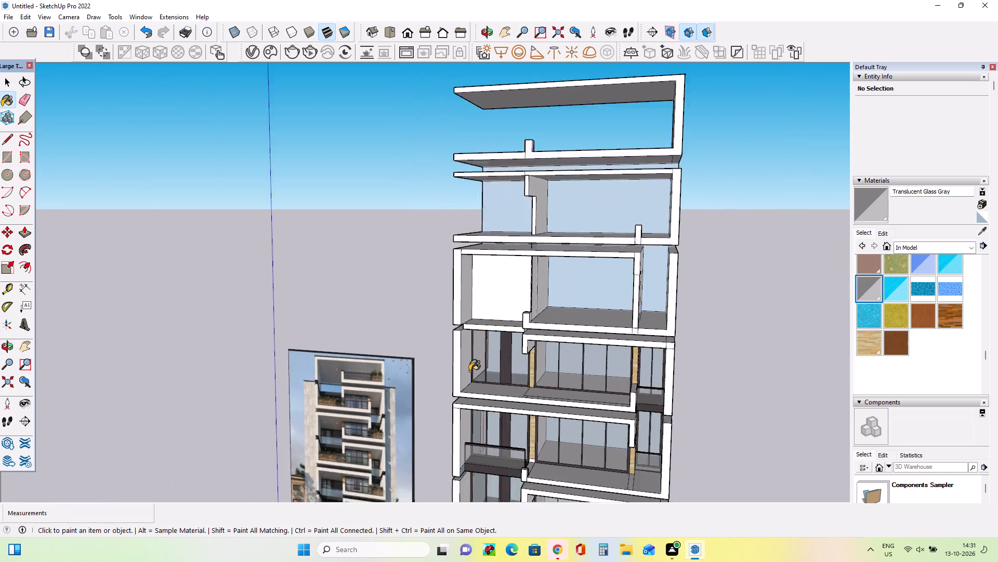
scroll(469, 371, "down", 2)
scroll(371, 481, "up", 12)
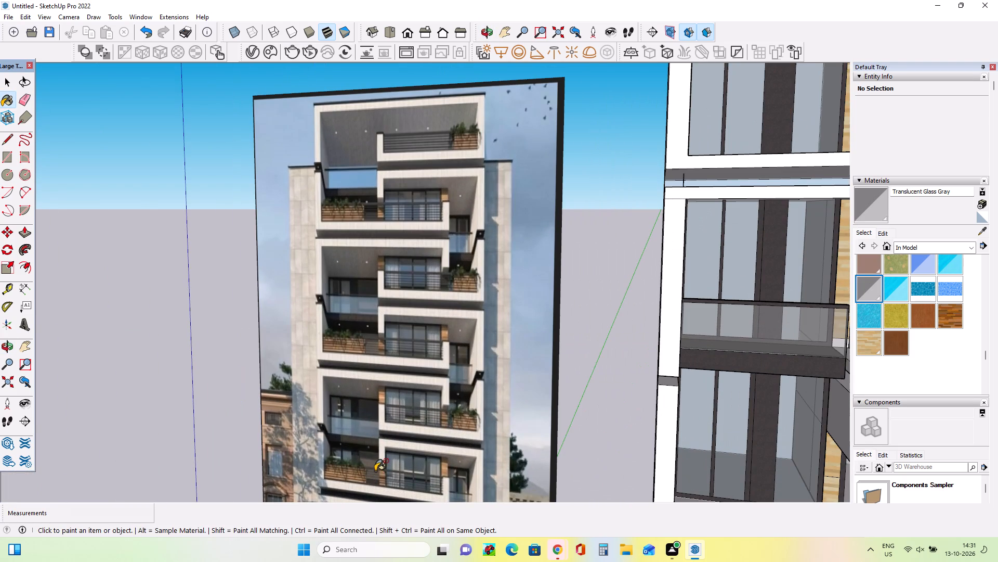
scroll(346, 487, "down", 6)
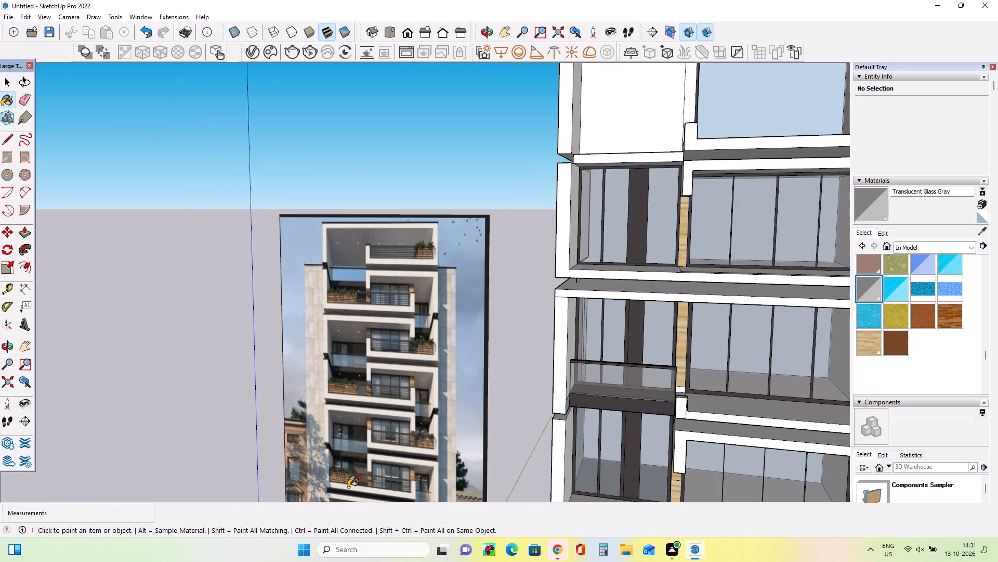
Paint the rear wall face of the left bay one storey above with Translucent Glass Gray.
middle_click_drag(640, 421, 656, 462)
scroll(601, 169, "up", 3)
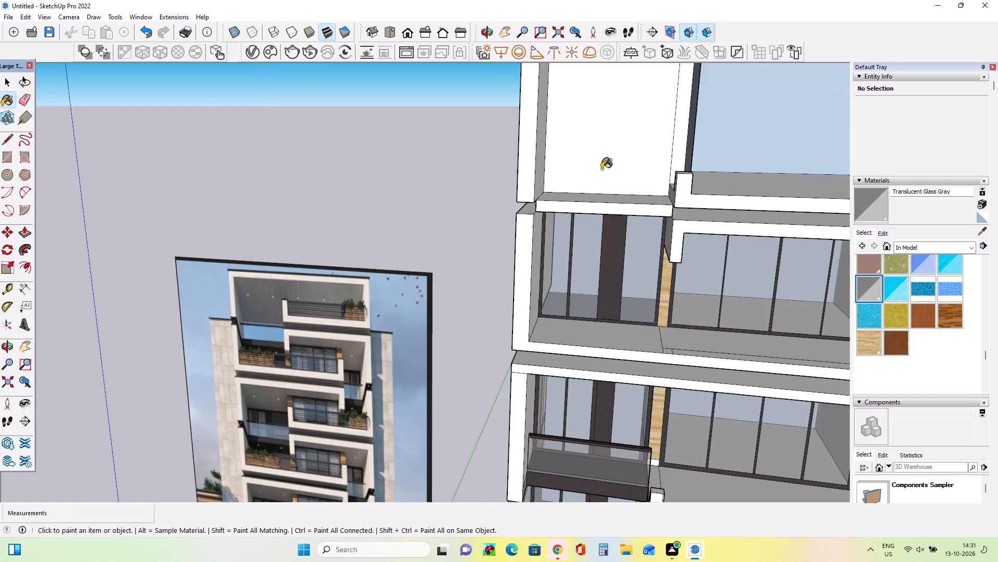
scroll(585, 205, "down", 6)
left_click(622, 134)
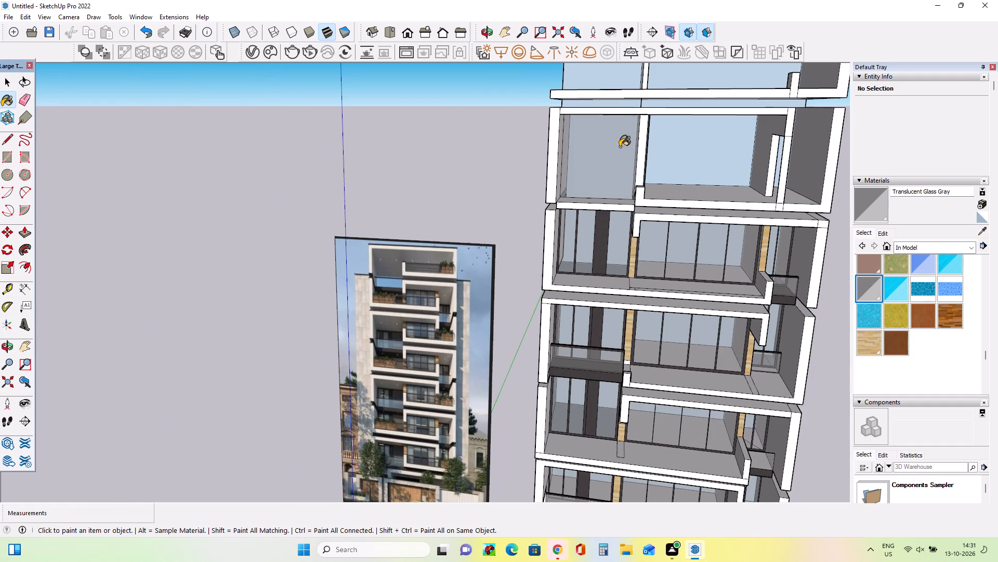
middle_click_drag(607, 218, 562, 229)
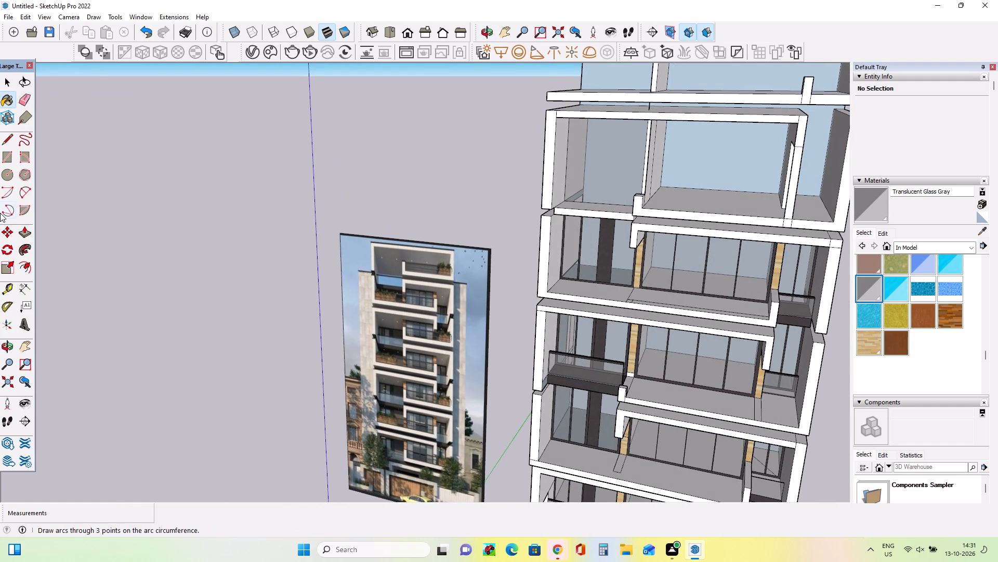
Draw a wide full-height rectangular strip, about 10' 11" tall, on the glazed rear face of the unframed left bay.
left_click(7, 163)
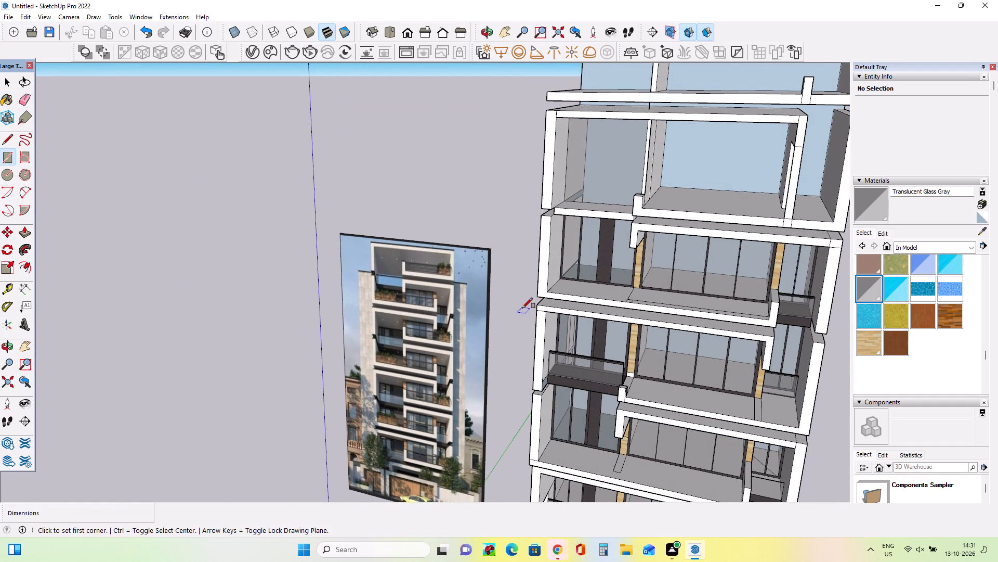
middle_click_drag(524, 307, 532, 259)
middle_click_drag(583, 230, 598, 270)
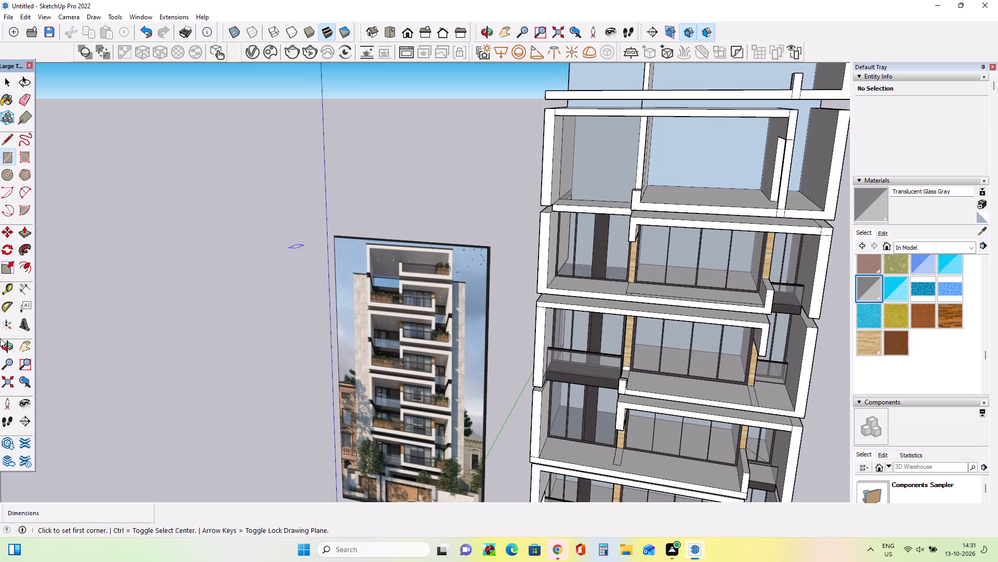
left_click(22, 349)
left_click_drag(139, 268, 31, 275)
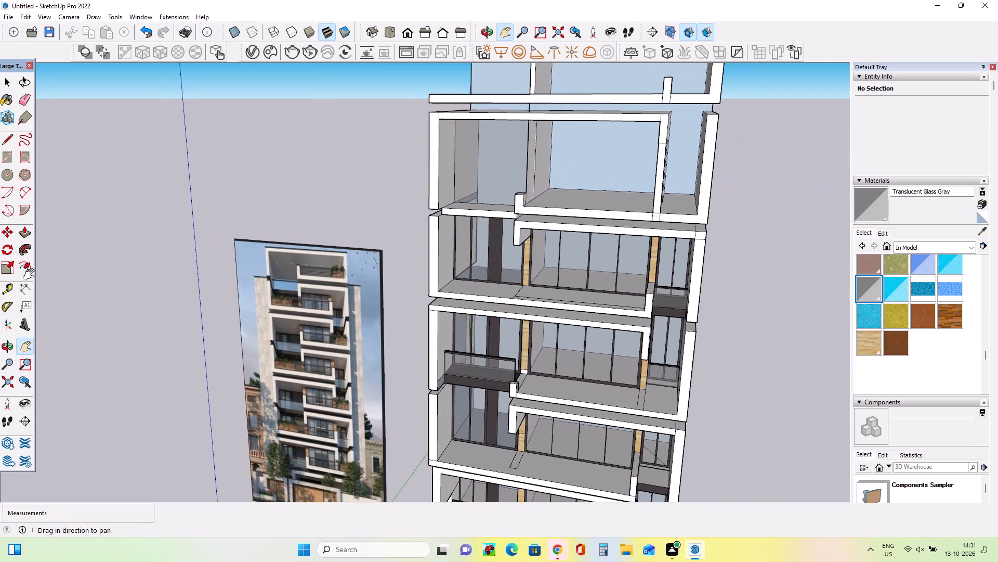
left_click_drag(31, 275, 28, 276)
middle_click_drag(503, 441, 620, 441)
middle_click_drag(605, 330, 569, 329)
middle_click(557, 329)
middle_click(557, 329)
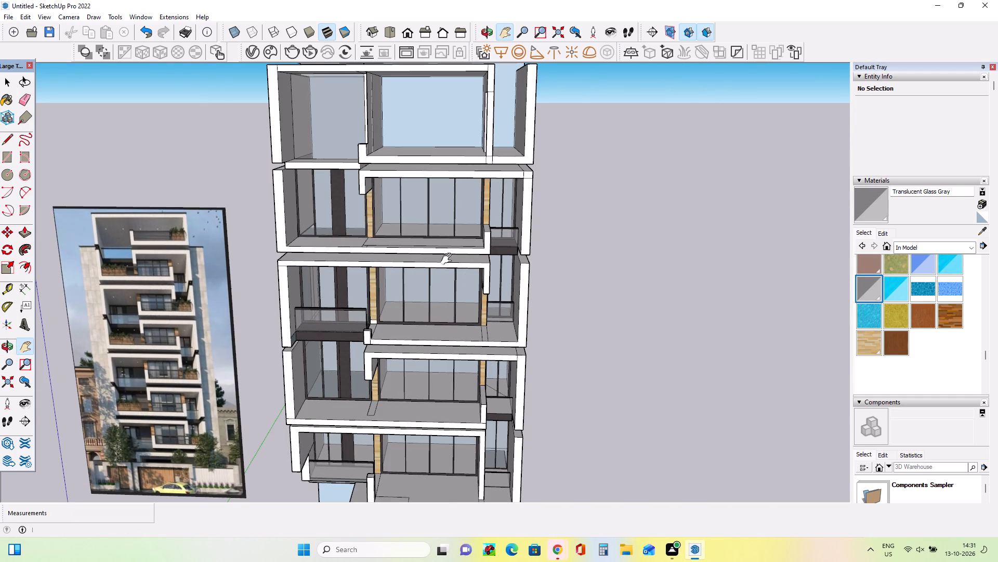
left_click_drag(370, 219, 403, 291)
scroll(364, 242, "up", 7)
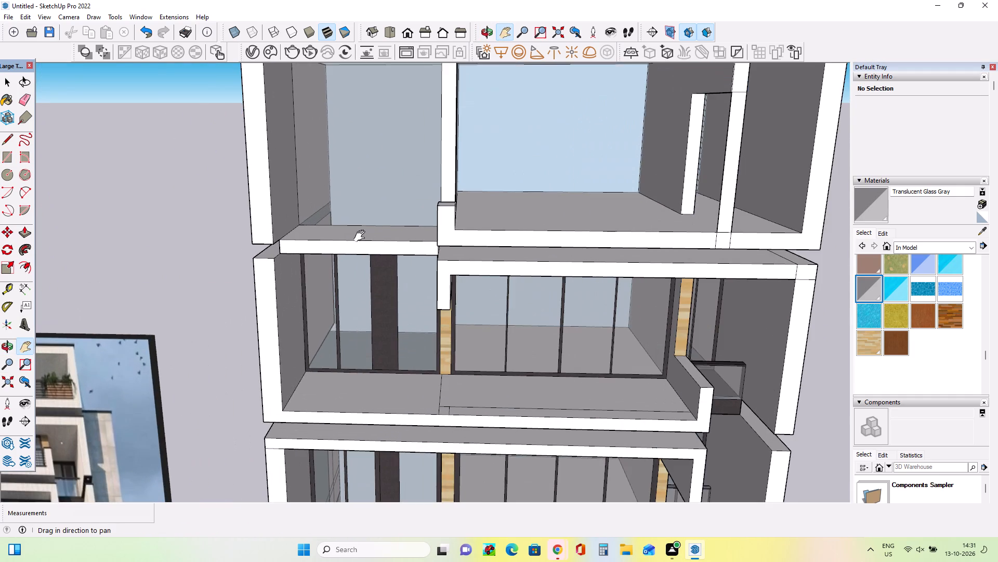
middle_click_drag(371, 236, 381, 214)
left_click_drag(381, 213, 382, 289)
middle_click_drag(396, 256, 398, 252)
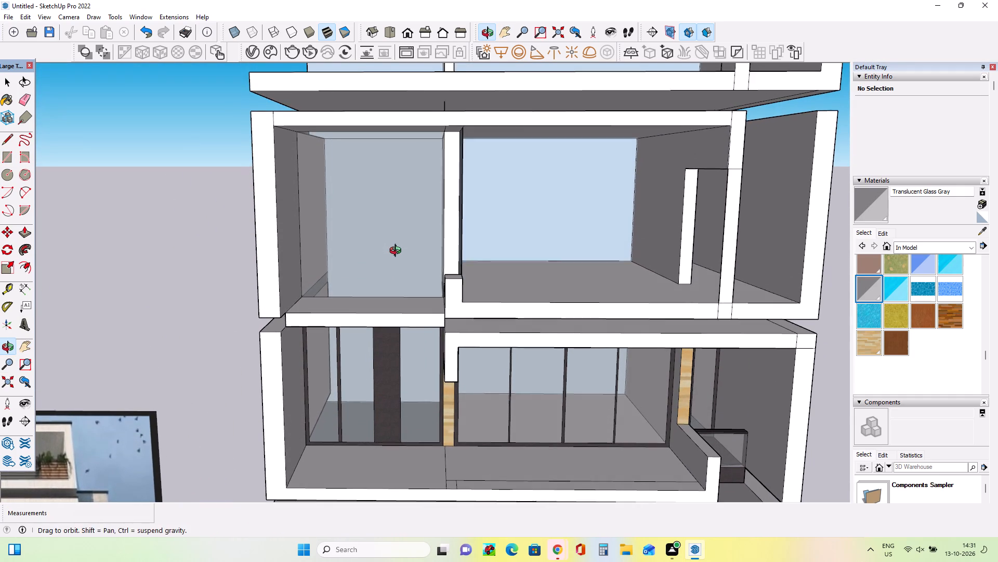
middle_click_drag(398, 252, 399, 248)
middle_click_drag(385, 261, 386, 267)
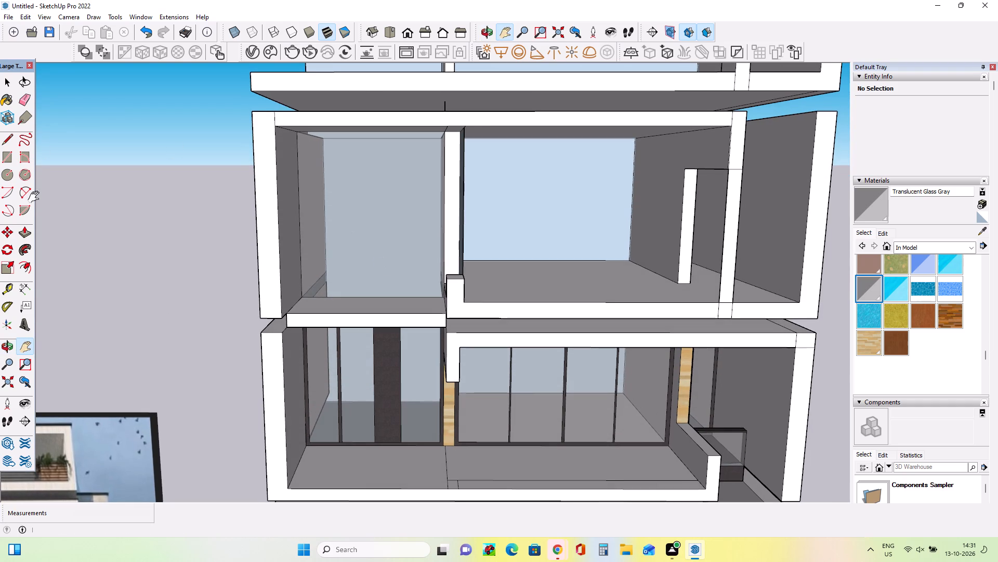
left_click(7, 159)
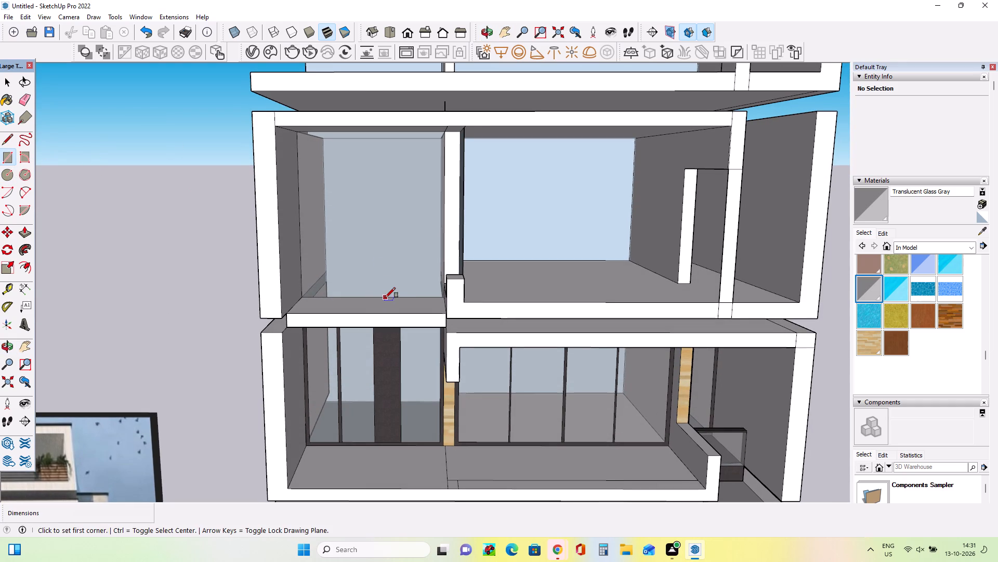
left_click(378, 296)
scroll(372, 137, "up", 6)
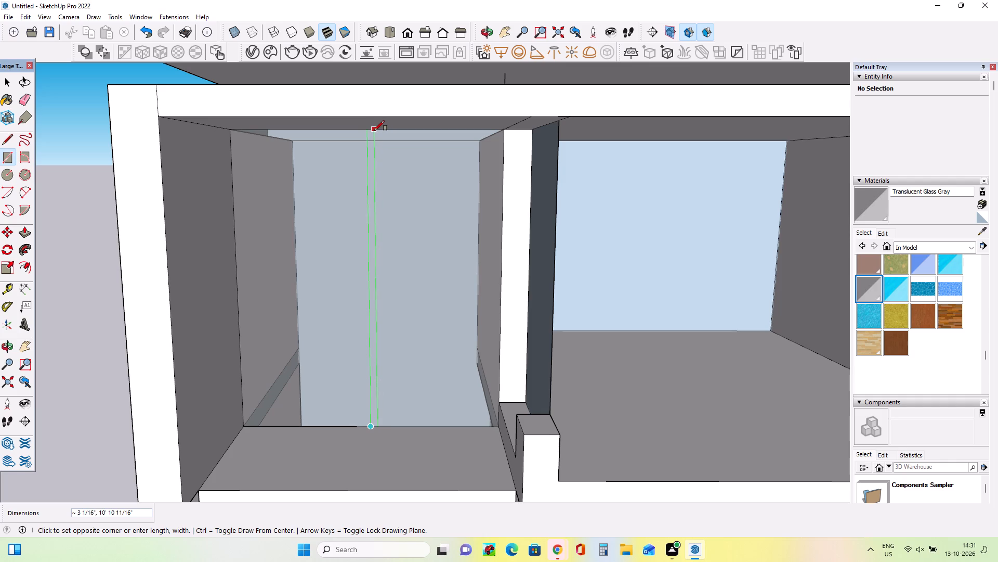
scroll(398, 131, "down", 7)
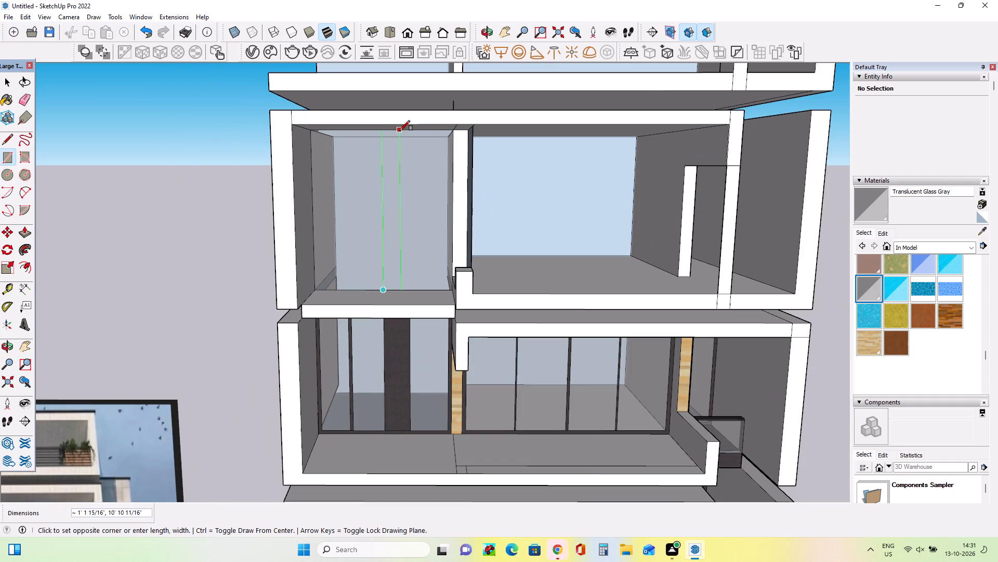
left_click(409, 131)
Draw a narrow full-height mullion rectangle, about 10' 11" tall, on the glass left of the wide strip.
middle_click_drag(405, 210, 422, 234)
left_click(350, 291)
scroll(340, 139, "up", 3)
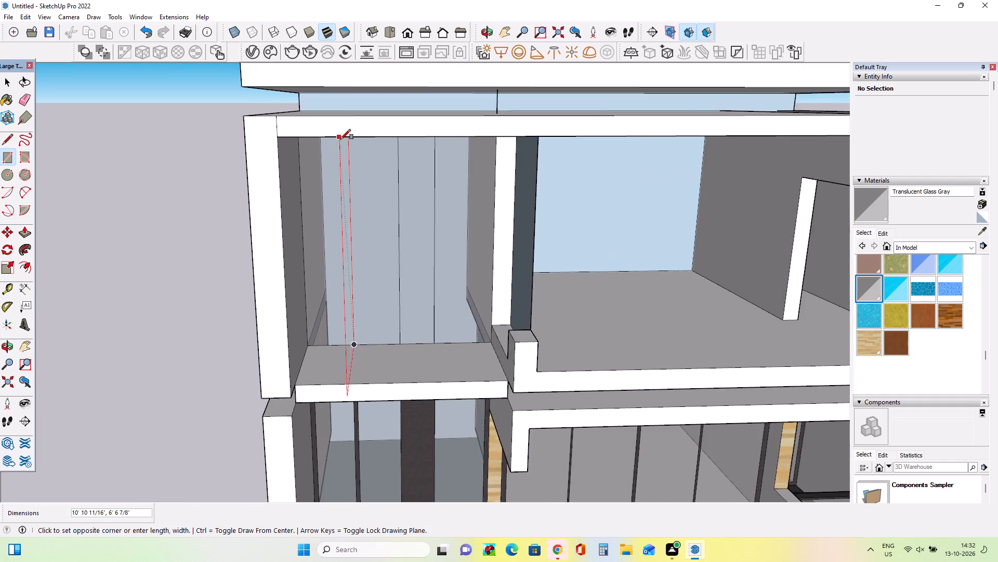
scroll(340, 139, "up", 6)
middle_click_drag(338, 146, 347, 101)
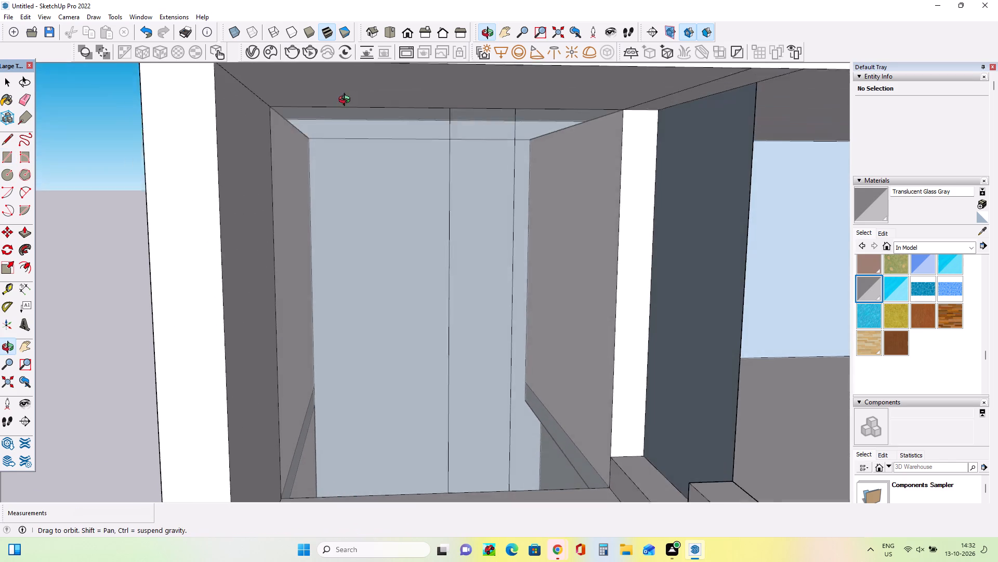
middle_click_drag(347, 101, 347, 100)
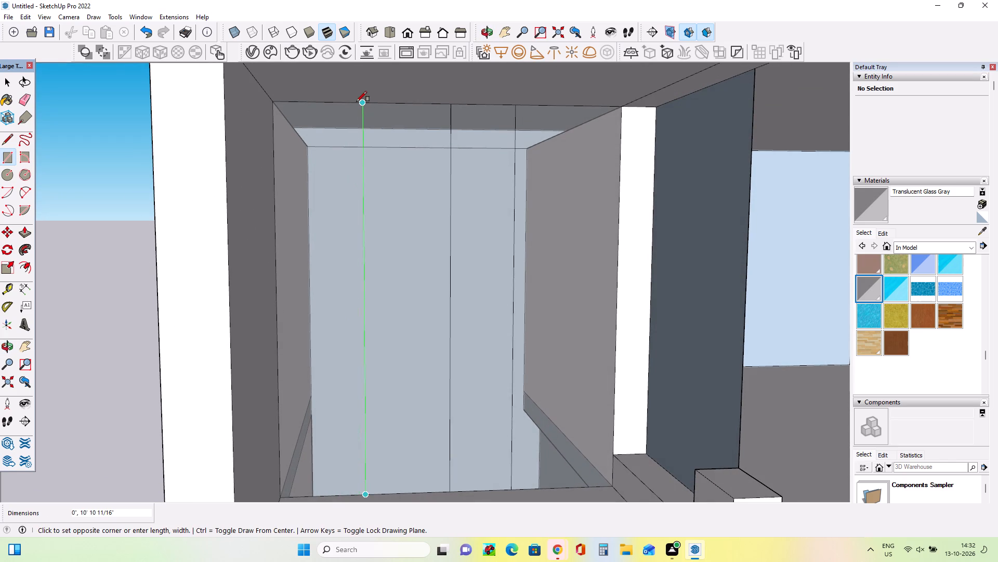
left_click(356, 101)
scroll(389, 212, "down", 2)
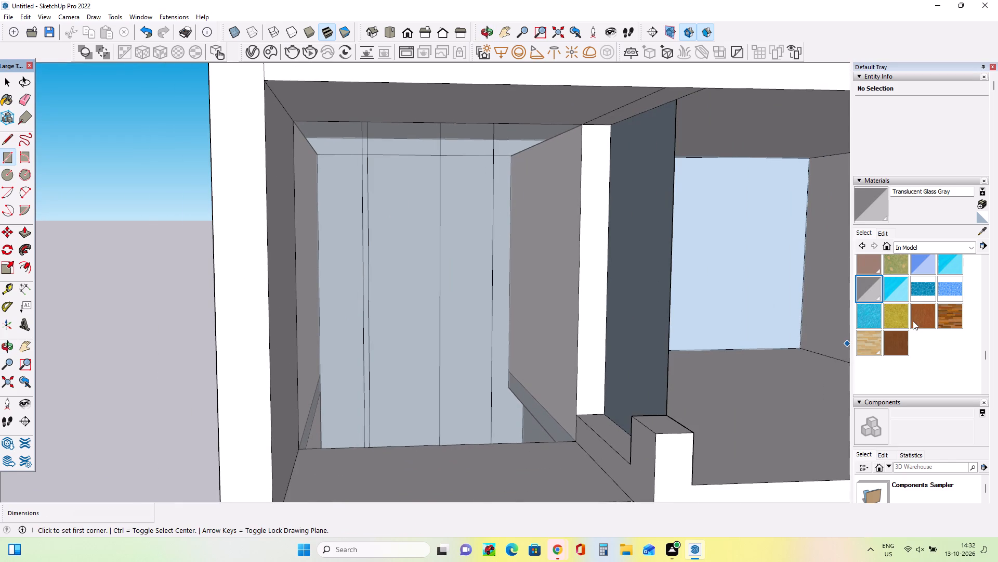
Paint the bay's wide strip and narrow mullion with the Asphalt New material.
scroll(913, 321, "up", 11)
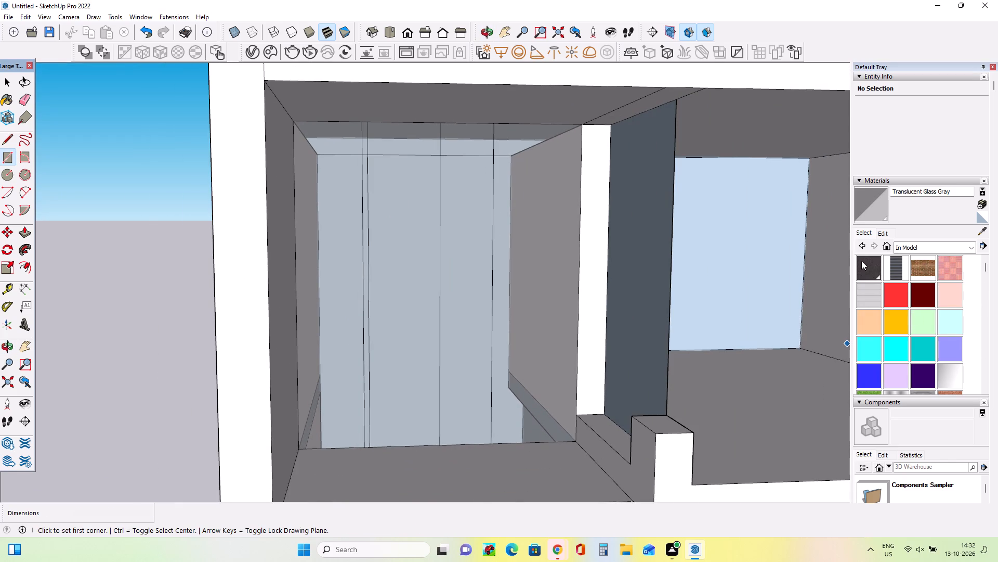
left_click(871, 265)
left_click(476, 398)
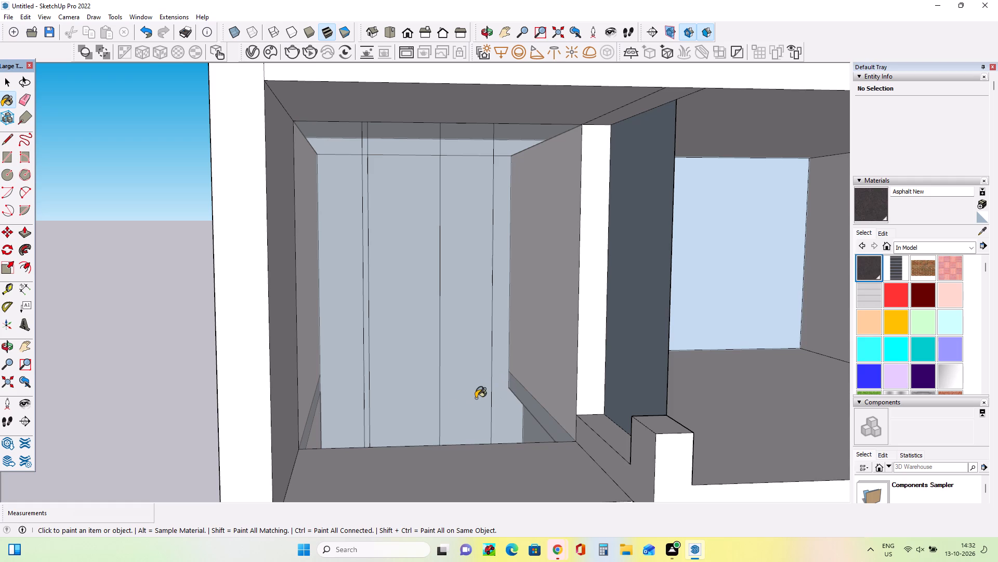
left_click(368, 360)
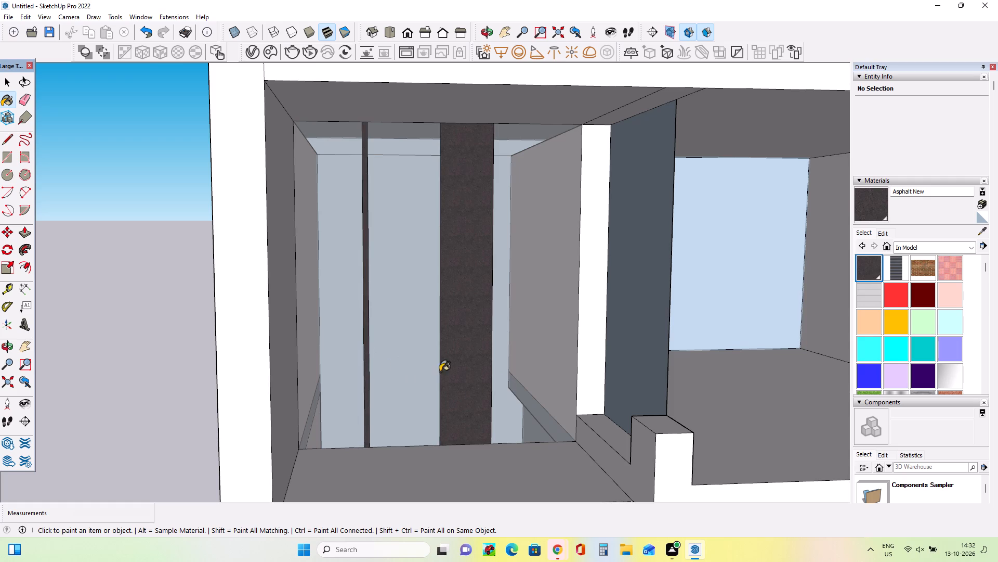
middle_click_drag(440, 373, 424, 377)
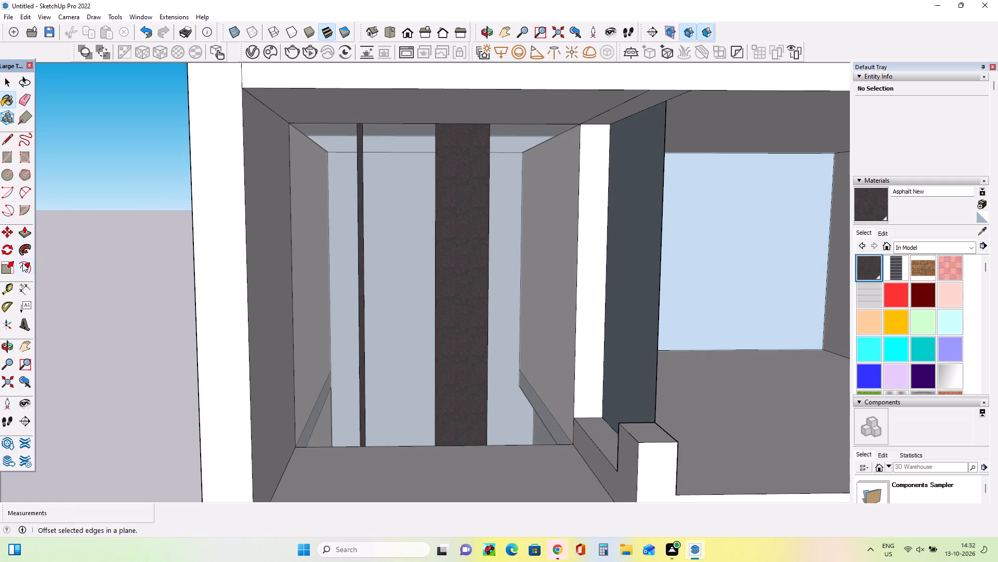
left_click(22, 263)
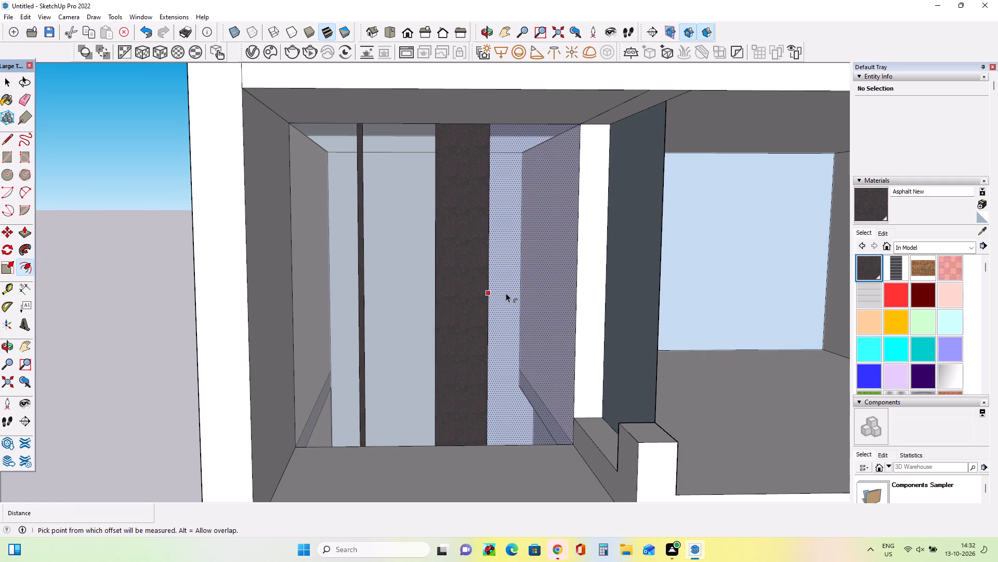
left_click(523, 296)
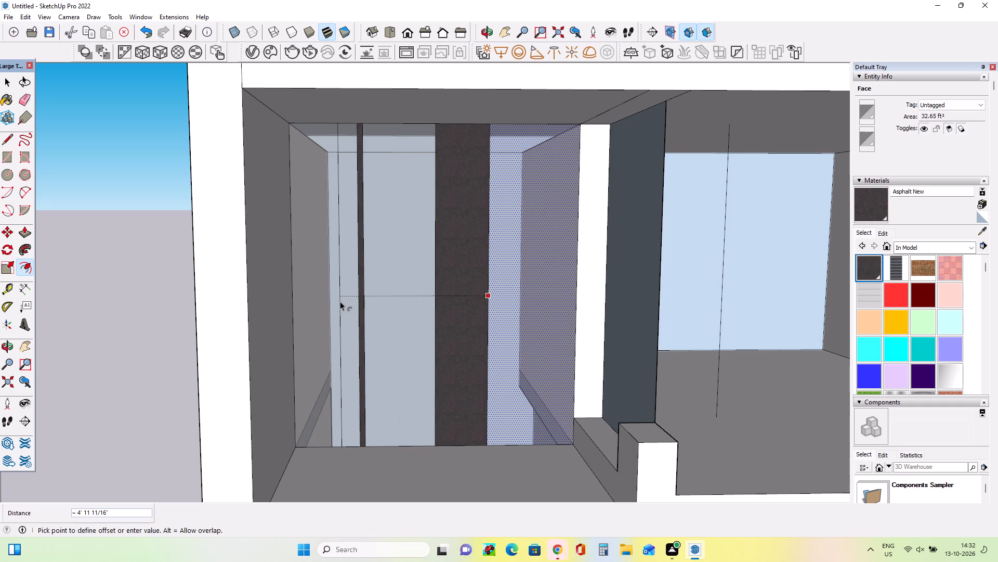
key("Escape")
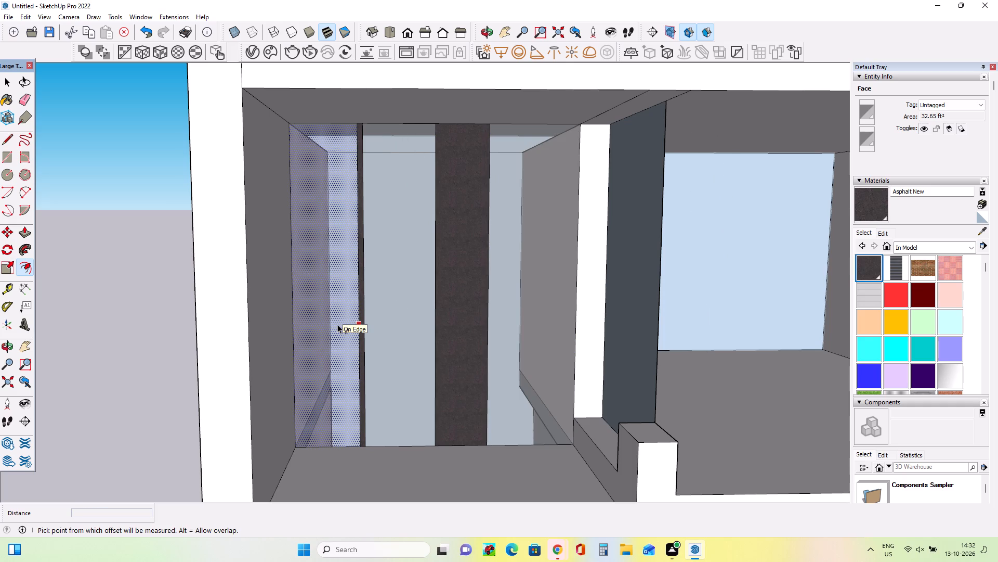
Draw the bay's frame lines: about 9' 7" across just below the top and just above the bottom, and about 10' 11" down the right side.
left_click(7, 143)
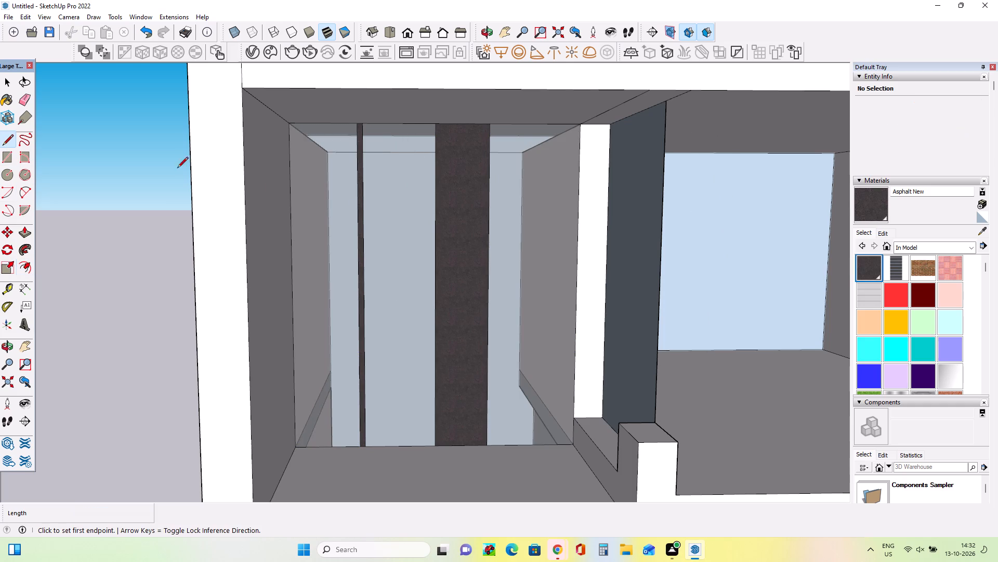
left_click(289, 132)
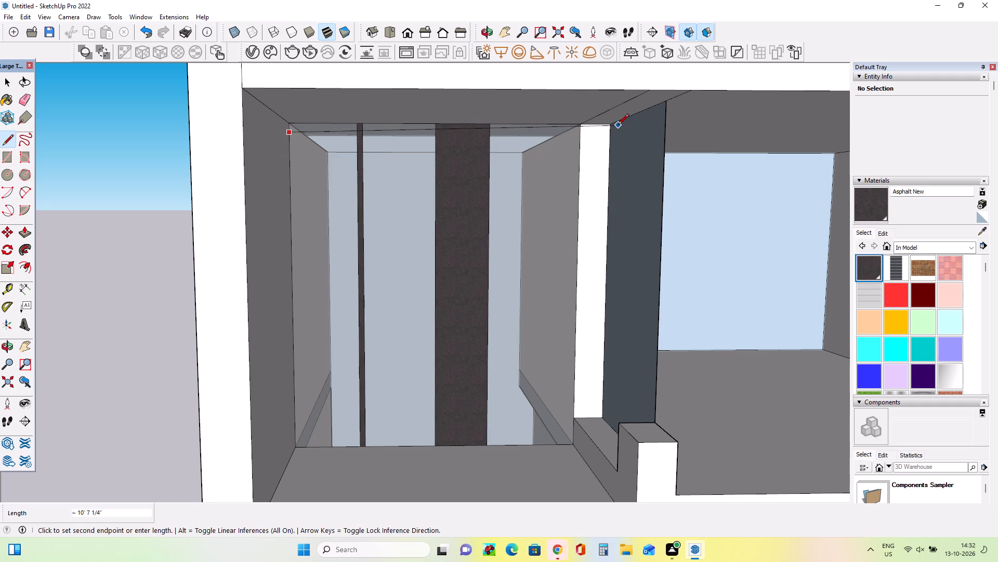
middle_click_drag(613, 135, 579, 152)
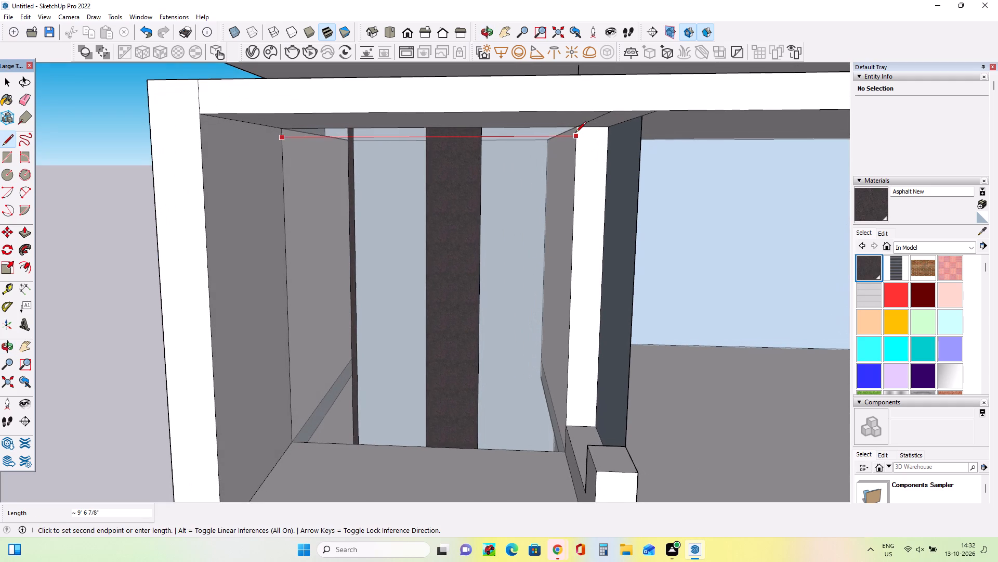
left_click(575, 133)
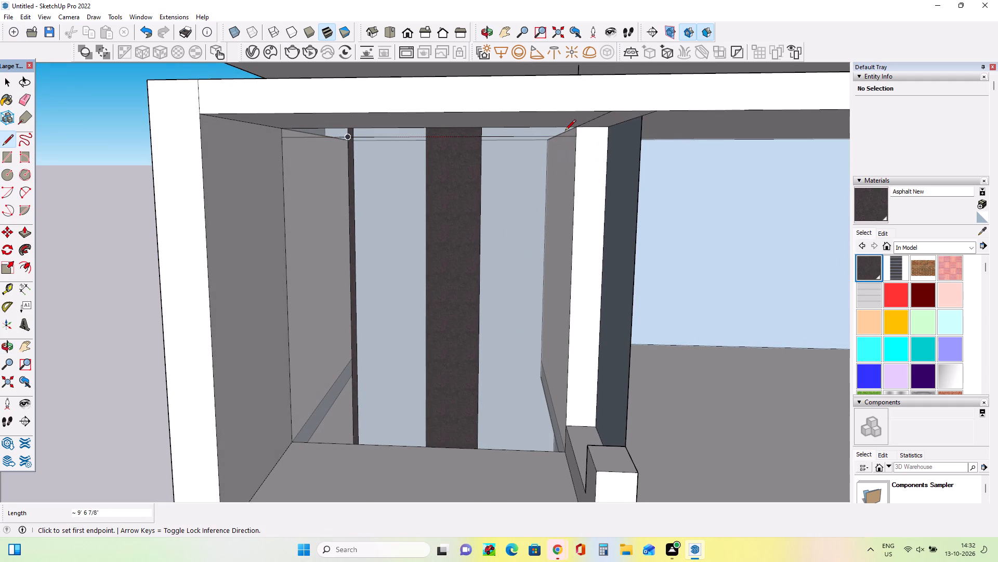
left_click(568, 129)
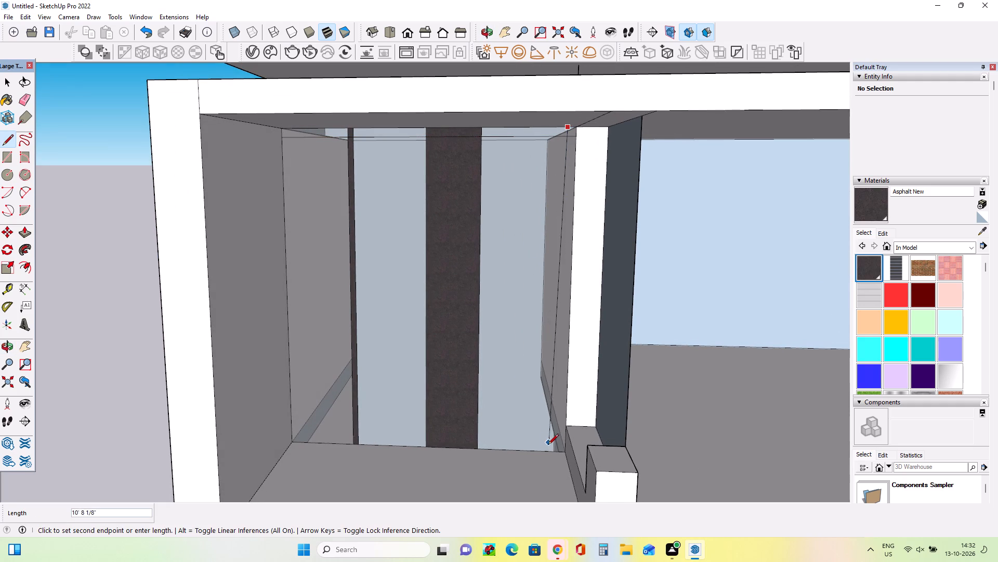
left_click(555, 452)
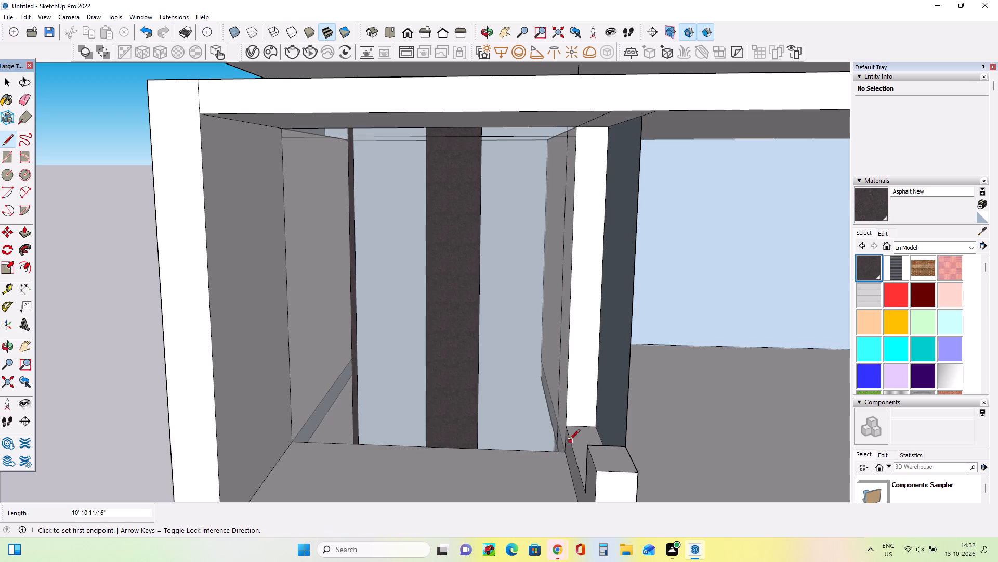
middle_click_drag(564, 444, 570, 398)
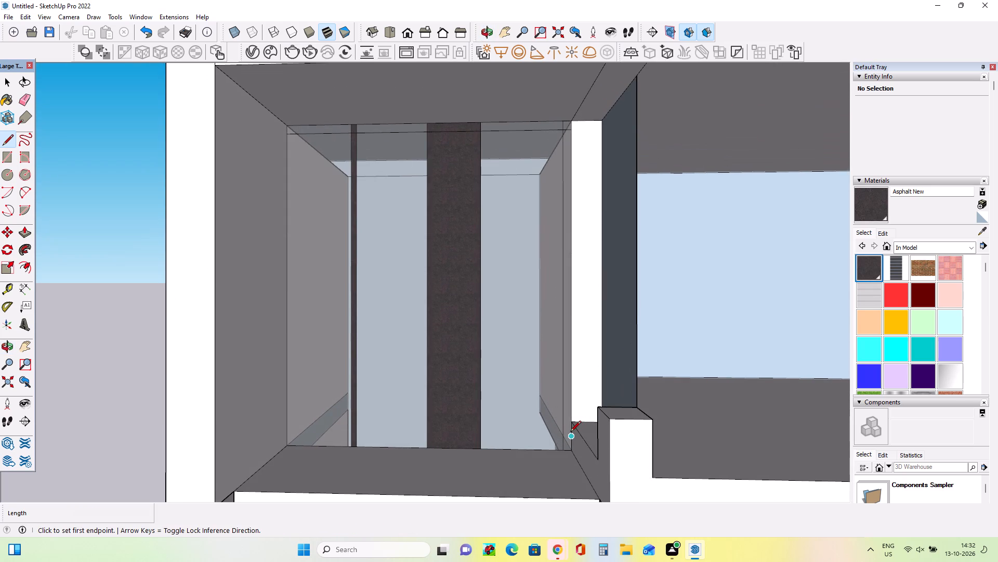
left_click(569, 439)
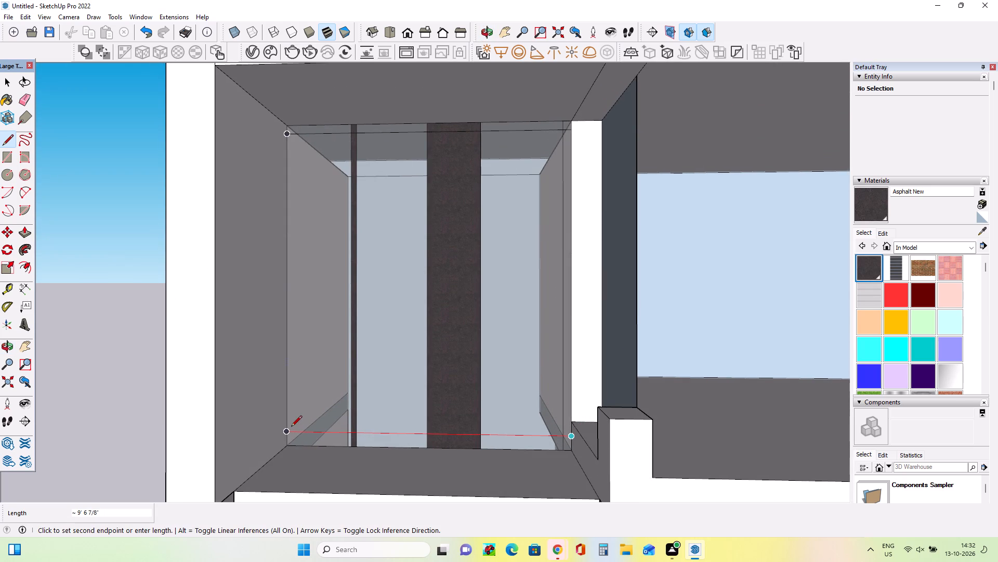
left_click(290, 428)
Paint the right, bottom and top frame strips of the left bay's glazing with the Asphalt New material.
scroll(414, 439, "down", 3)
middle_click_drag(416, 437, 417, 419)
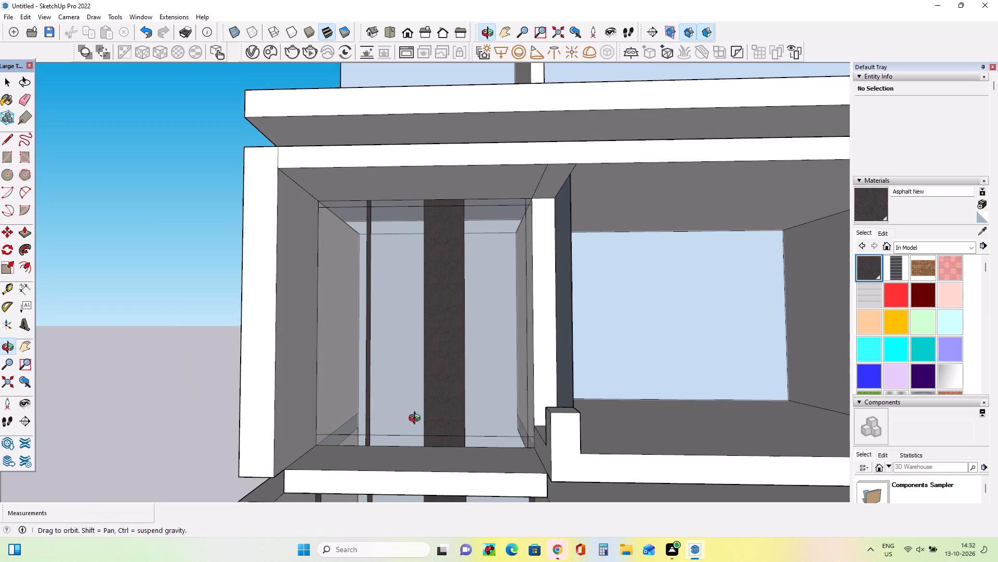
middle_click_drag(417, 419, 417, 419)
left_click(868, 258)
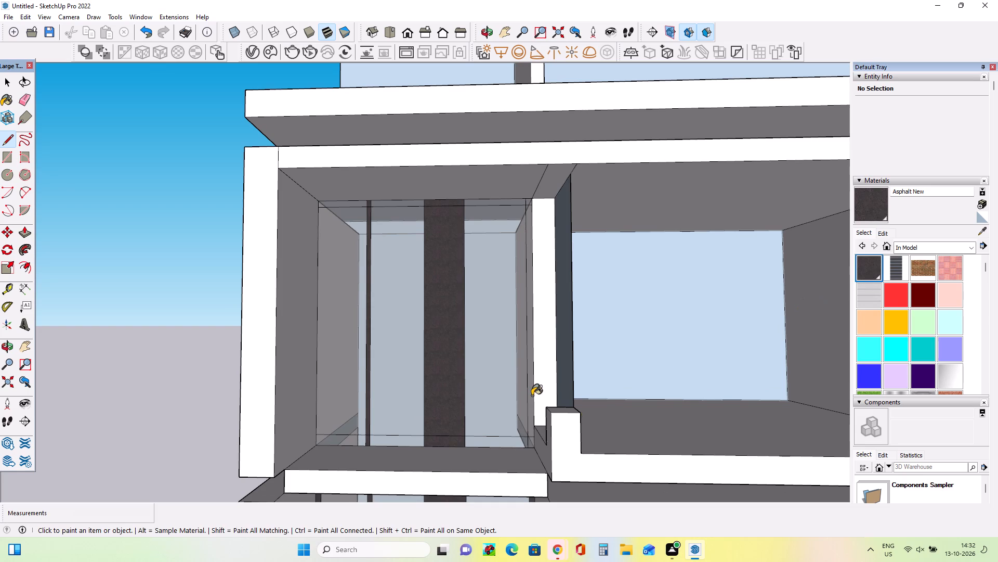
left_click(532, 395)
left_click(518, 447)
left_click(527, 444)
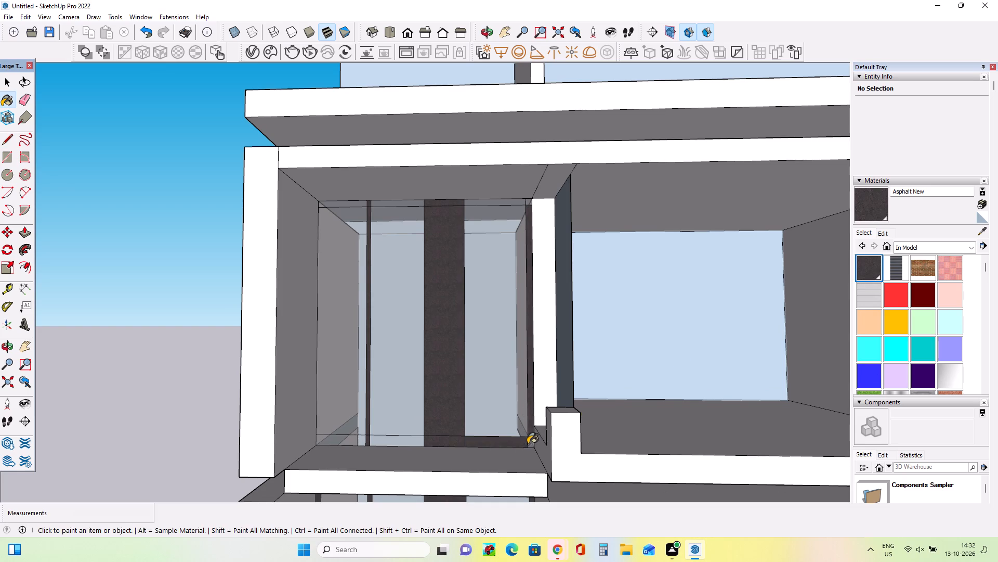
left_click(529, 444)
left_click(446, 445)
left_click(428, 441)
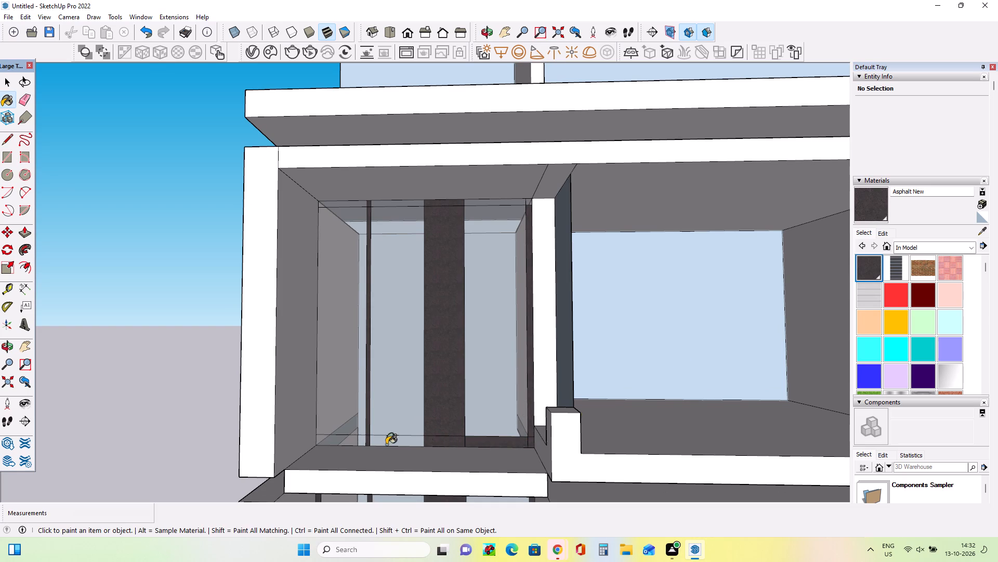
left_click(376, 444)
left_click(359, 442)
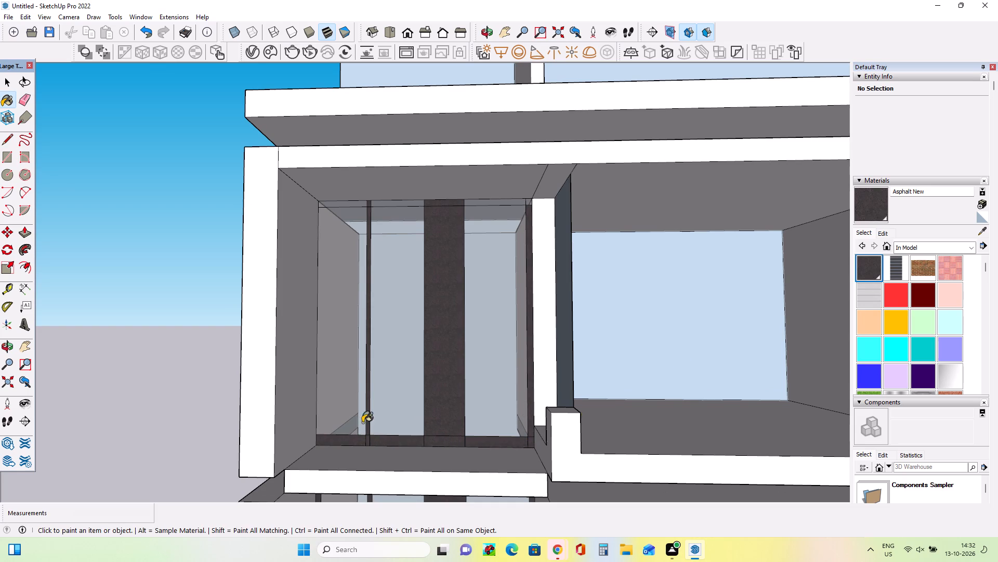
left_click(354, 206)
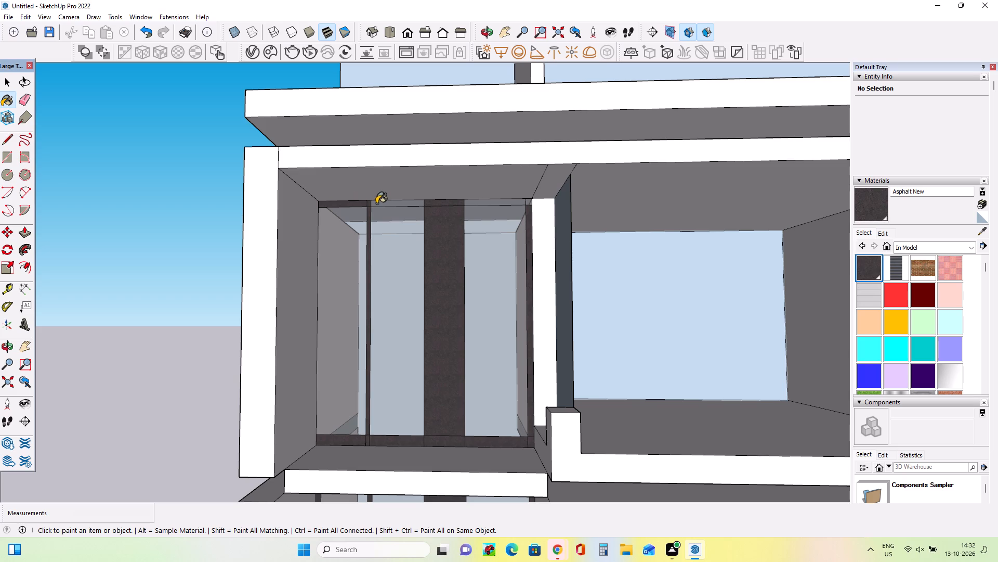
left_click(376, 203)
left_click(480, 201)
left_click(529, 202)
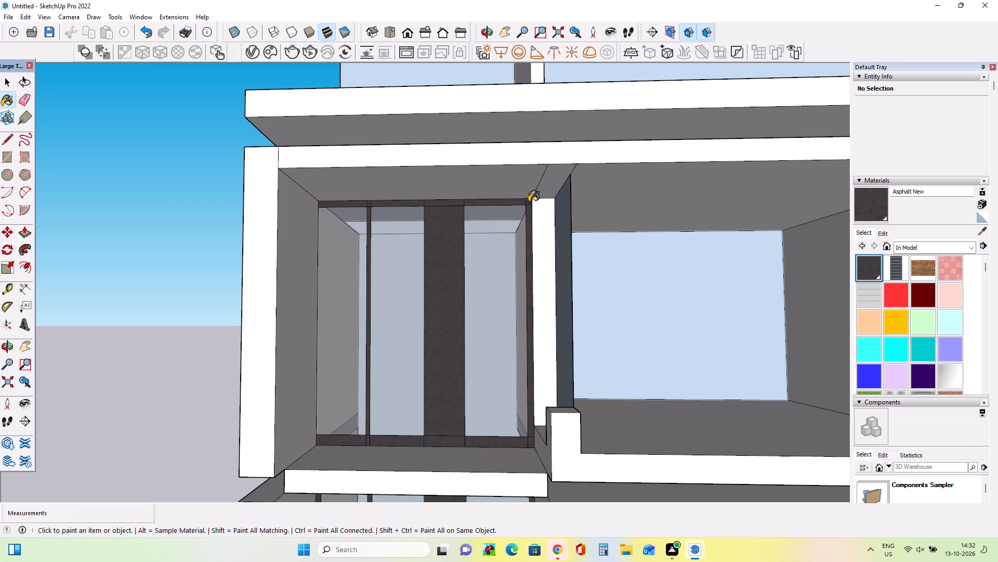
Draw the glazing's left frame line, about 10' 1 1/2" tall, and paint the resulting edge strip with Asphalt New.
middle_click_drag(531, 266, 550, 295)
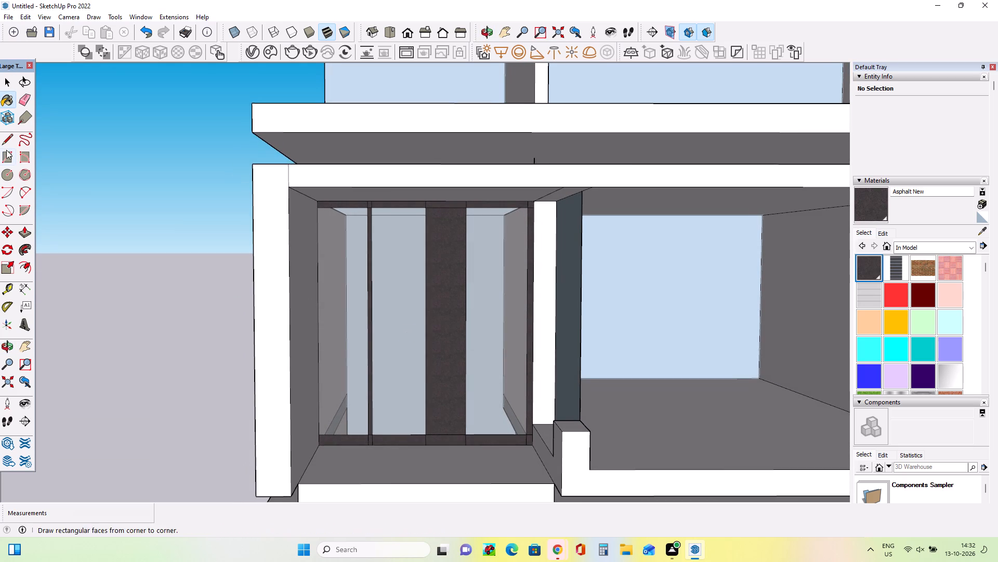
left_click(8, 134)
left_click(326, 208)
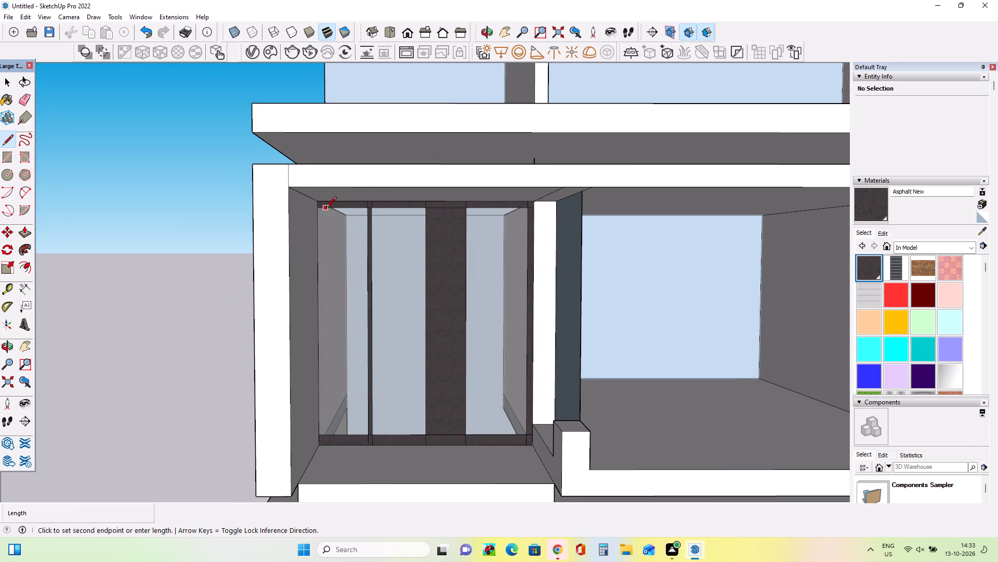
left_click(330, 432)
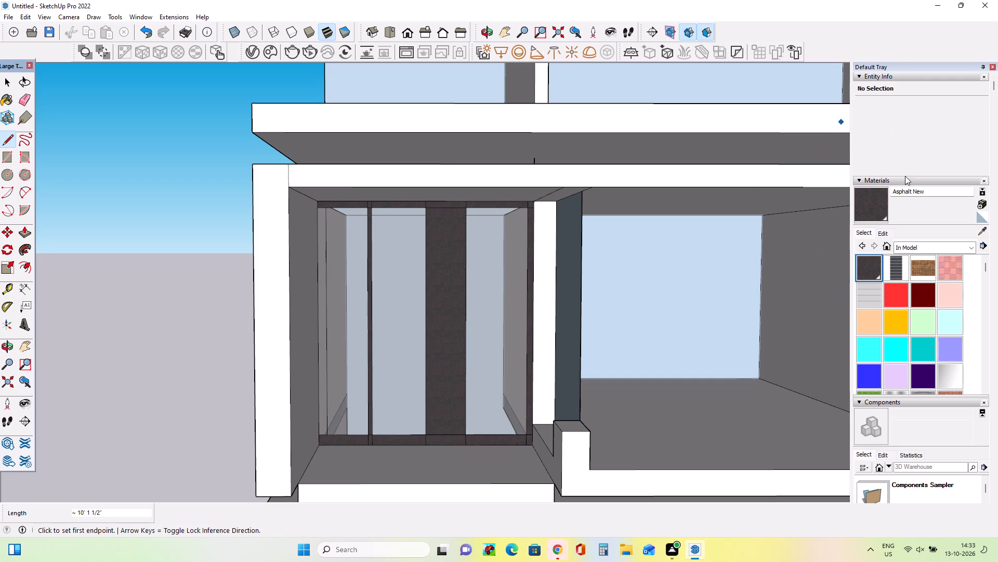
left_click(870, 273)
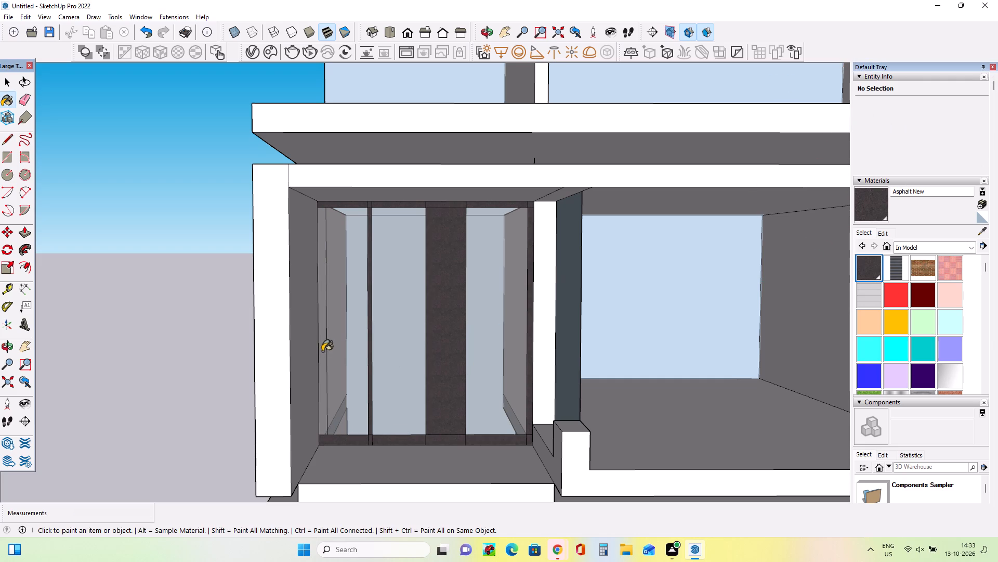
left_click(323, 351)
Paint the front edge, top and underside of the left bay's balcony slab with Asphalt New.
scroll(417, 342, "down", 3)
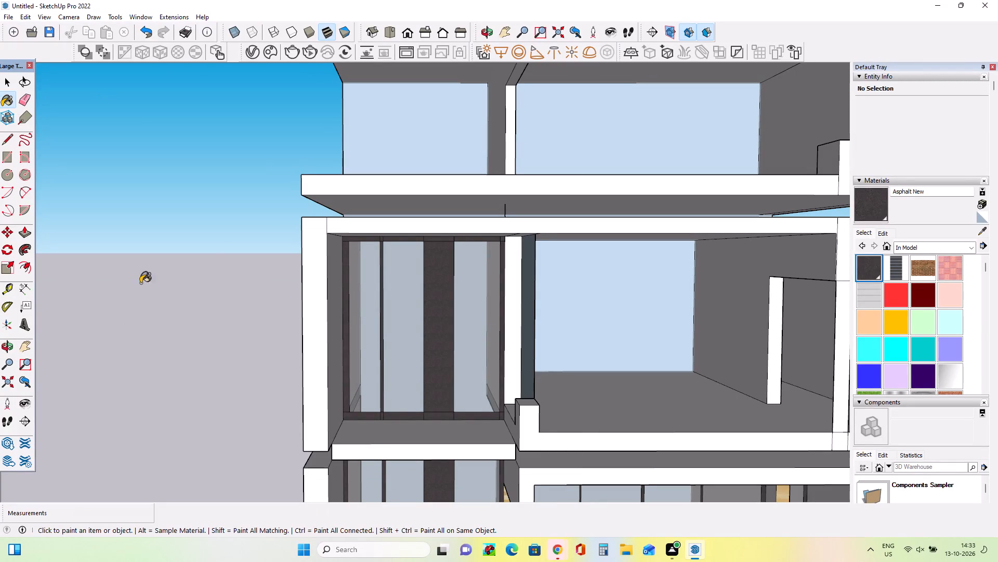
scroll(455, 356, "down", 5)
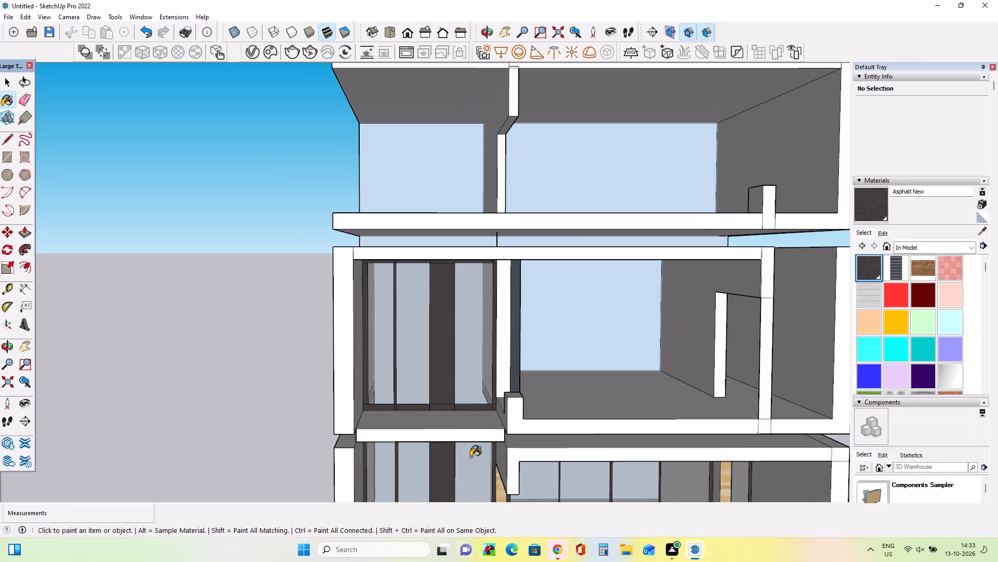
left_click(470, 438)
left_click(477, 417)
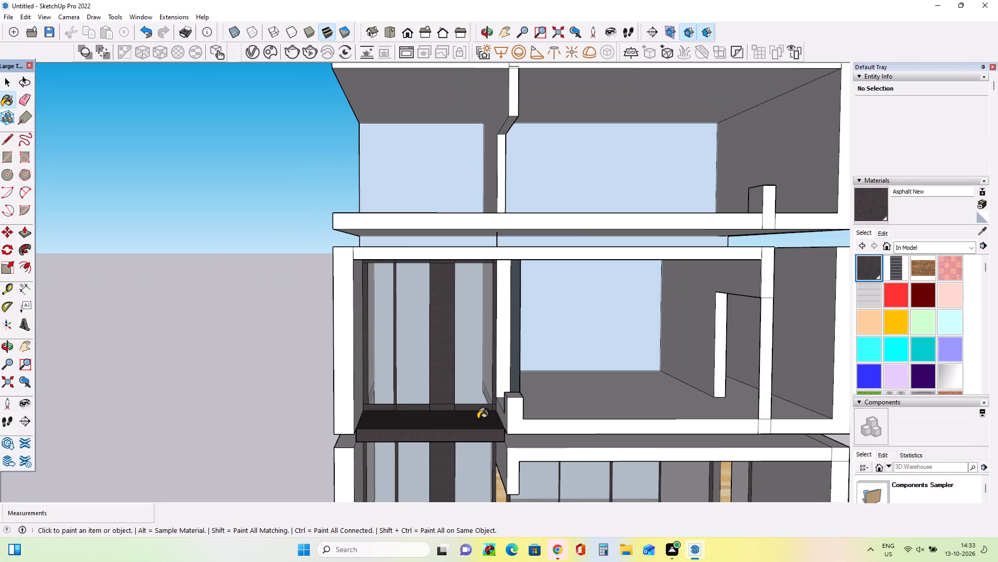
middle_click_drag(475, 476, 493, 273)
left_click(482, 367)
Draw a line about 9' 7" long across the balcony slab's top, just behind its front edge.
middle_click_drag(482, 400, 484, 419)
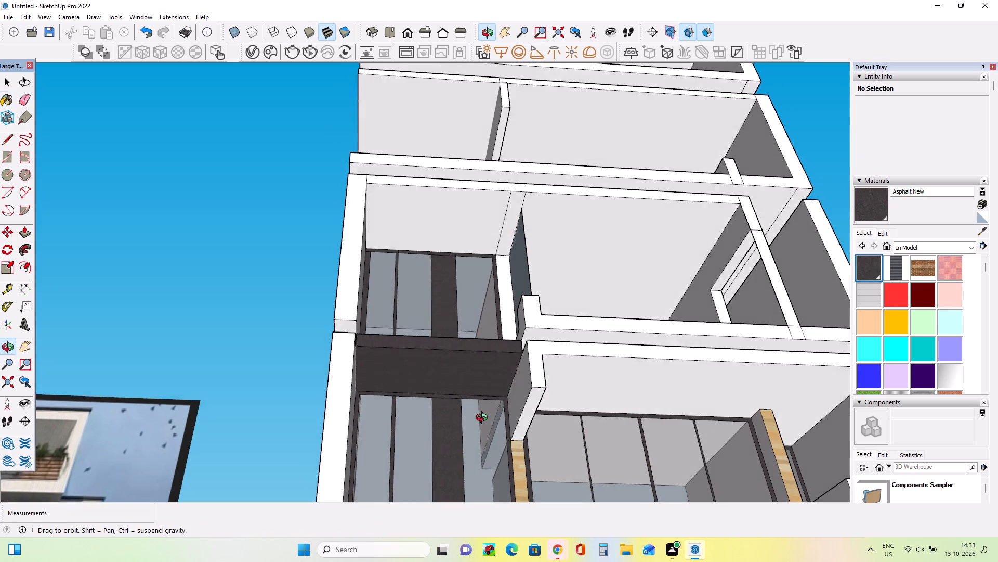
middle_click_drag(484, 419, 437, 553)
scroll(450, 372, "down", 6)
middle_click_drag(466, 433, 478, 496)
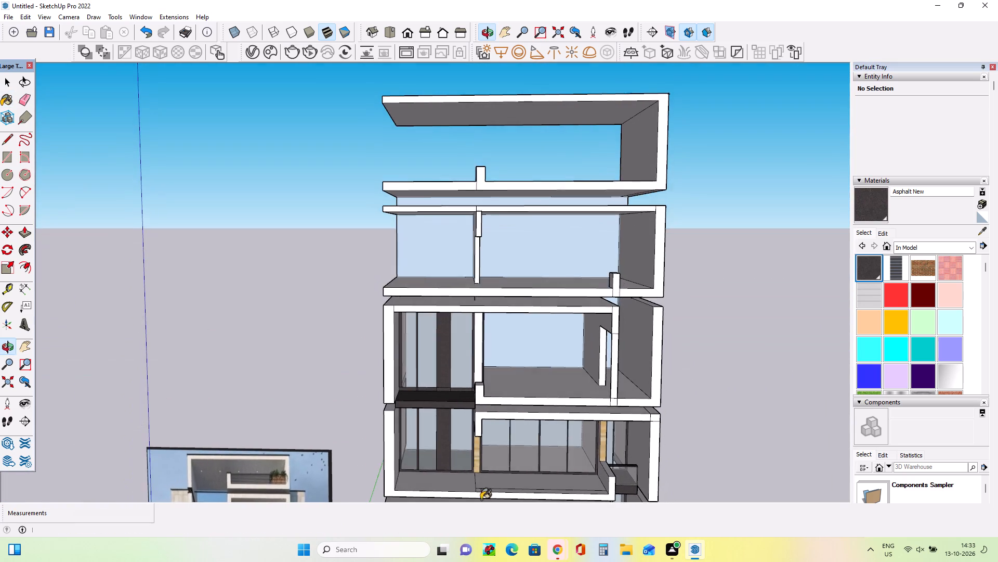
scroll(420, 422, "up", 6)
middle_click_drag(425, 418, 431, 434)
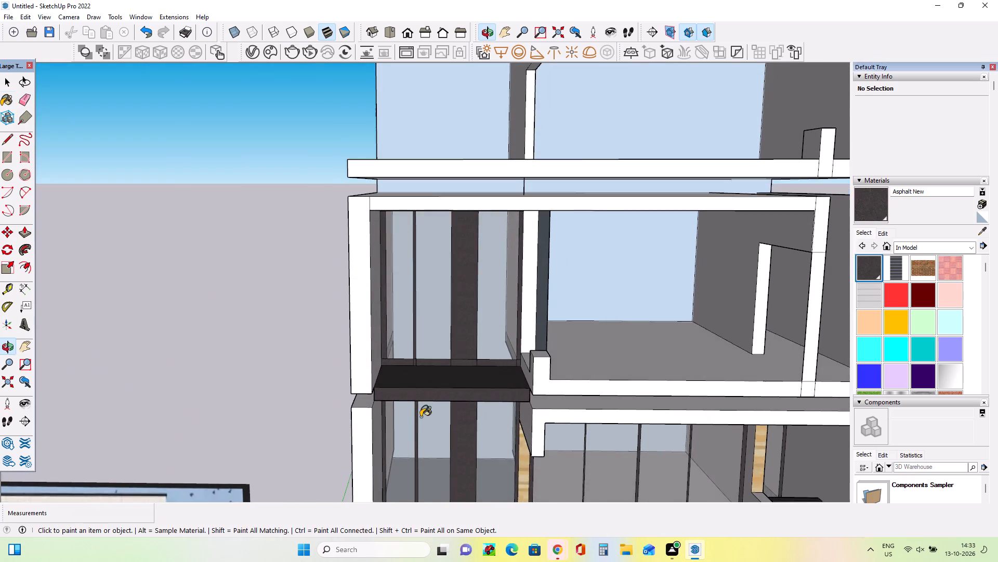
scroll(421, 417, "up", 3)
middle_click_drag(421, 418, 429, 463)
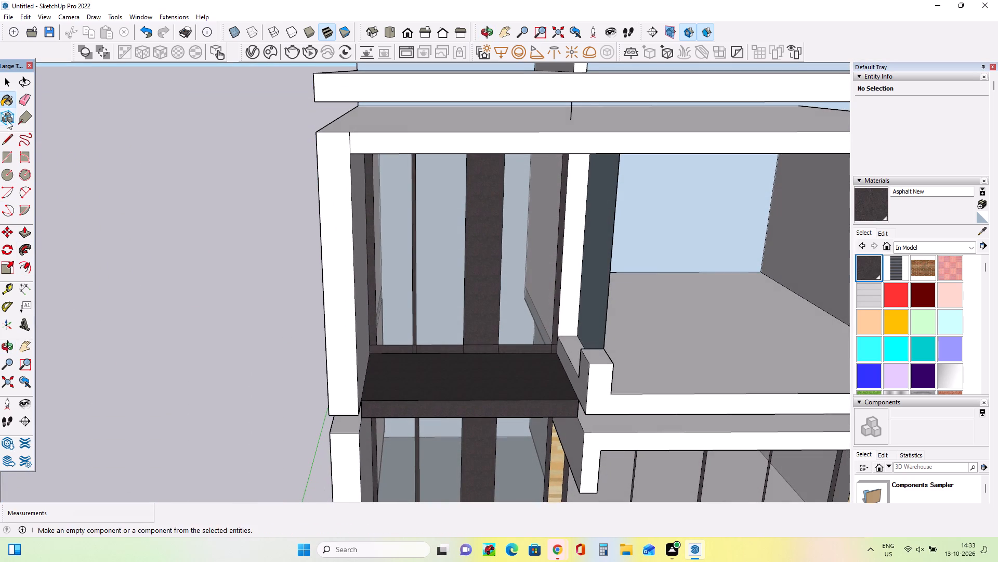
left_click(7, 132)
scroll(374, 362, "up", 4)
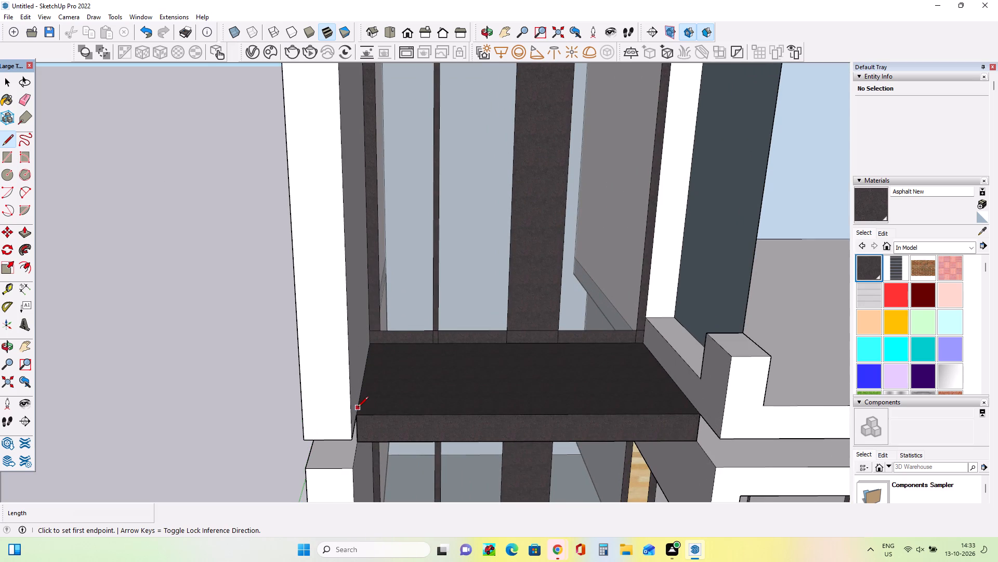
left_click(358, 408)
left_click(695, 403)
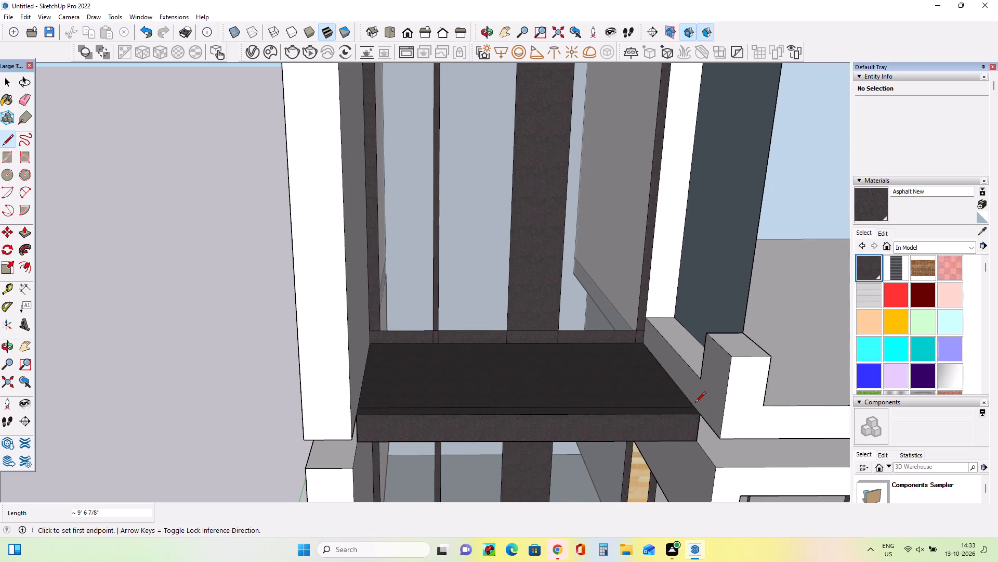
Push/Pull the narrow front strip of the balcony slab upward about 4' 2 13/16" as a parapet.
middle_click_drag(481, 421, 484, 431)
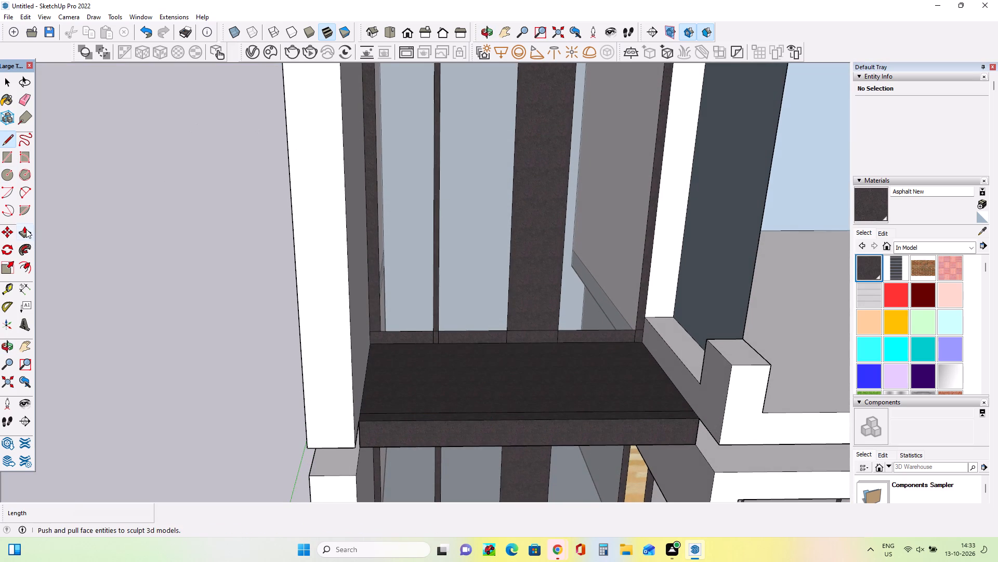
left_click(26, 229)
left_click(415, 417)
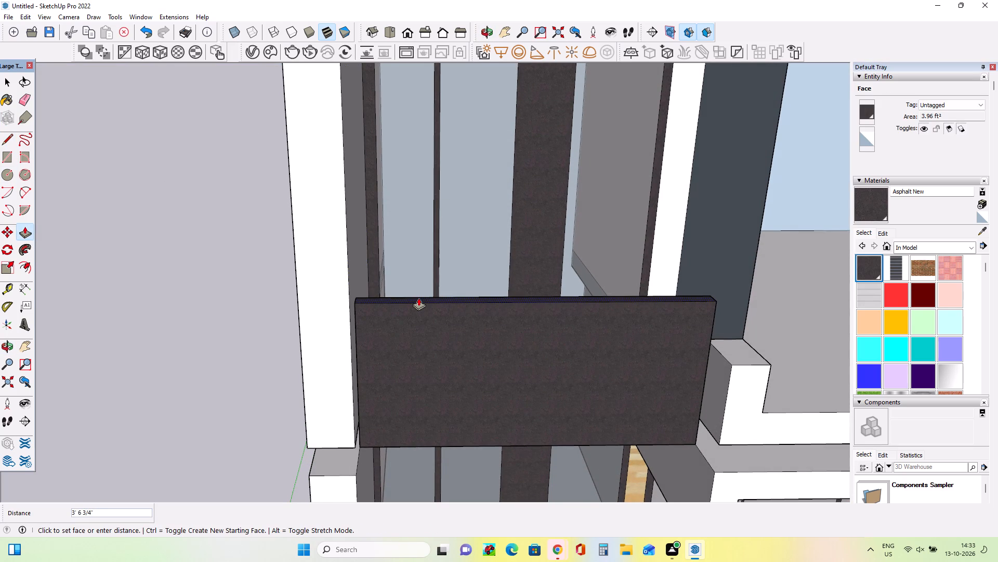
left_click(421, 275)
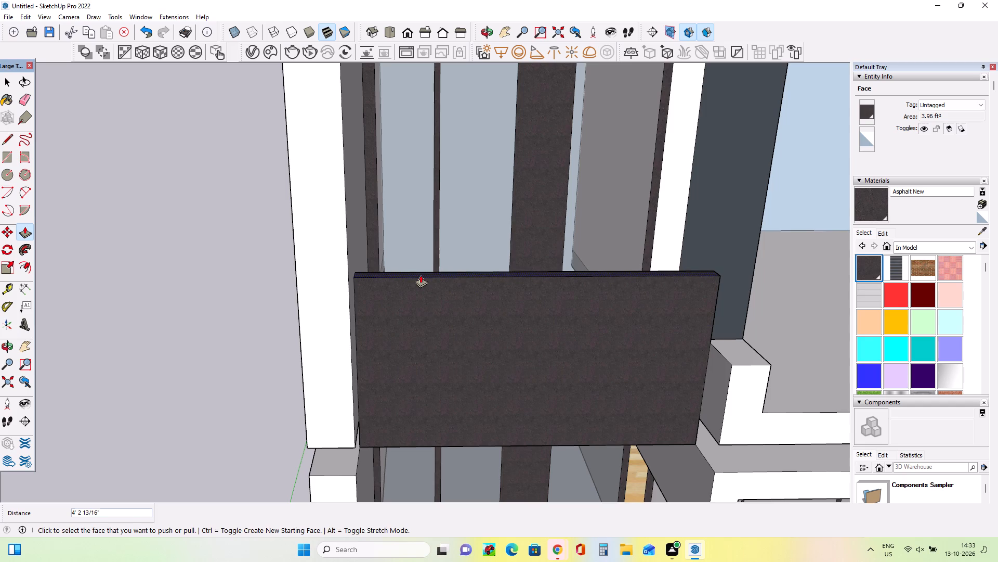
Draw a line across the parapet's front face at slab-top level, separating the slab edge from the upright panel.
scroll(404, 339, "down", 18)
middle_click_drag(442, 409, 443, 409)
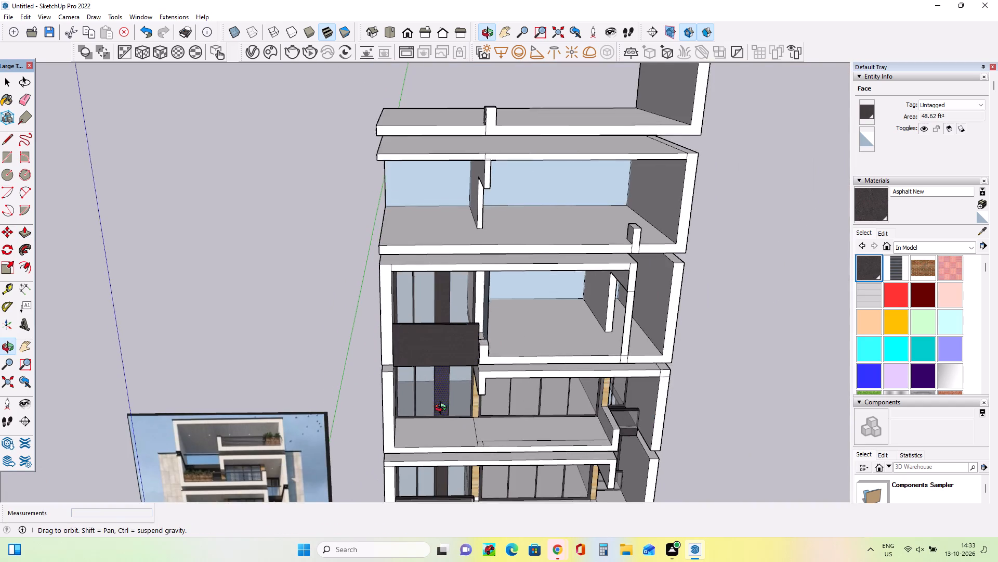
middle_click_drag(443, 409, 443, 346)
scroll(442, 348, "down", 3)
scroll(426, 375, "up", 7)
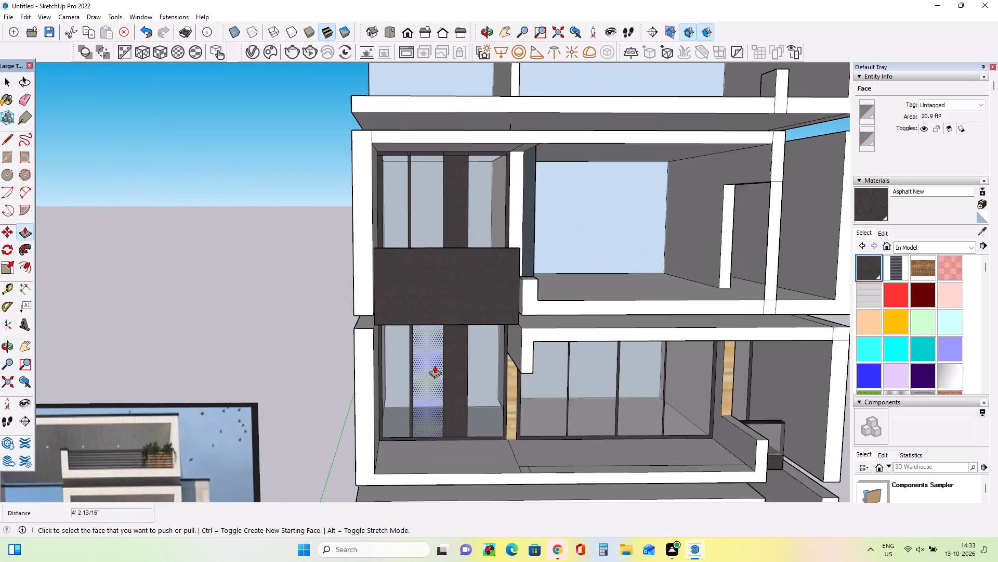
scroll(435, 365, "up", 4)
left_click(10, 142)
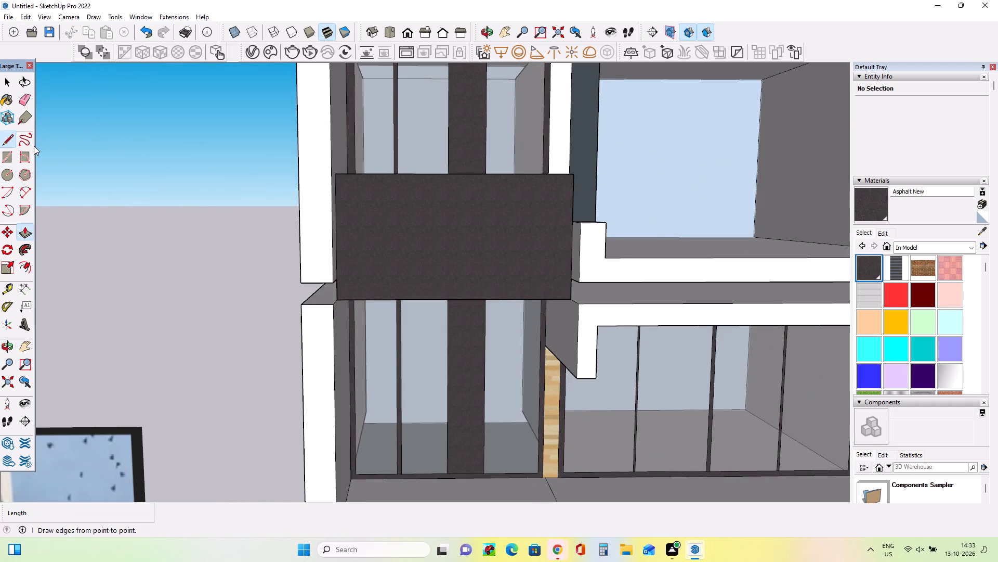
scroll(339, 284, "up", 7)
left_click(334, 274)
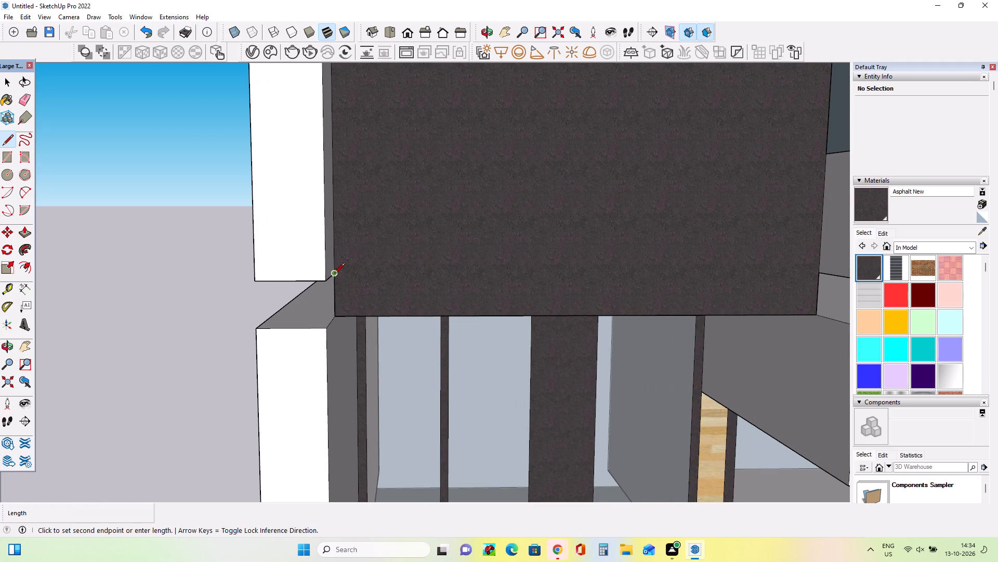
left_click(818, 270)
Paint the parapet's front panel above the slab edge with Translucent Glass Gray.
scroll(623, 327, "down", 2)
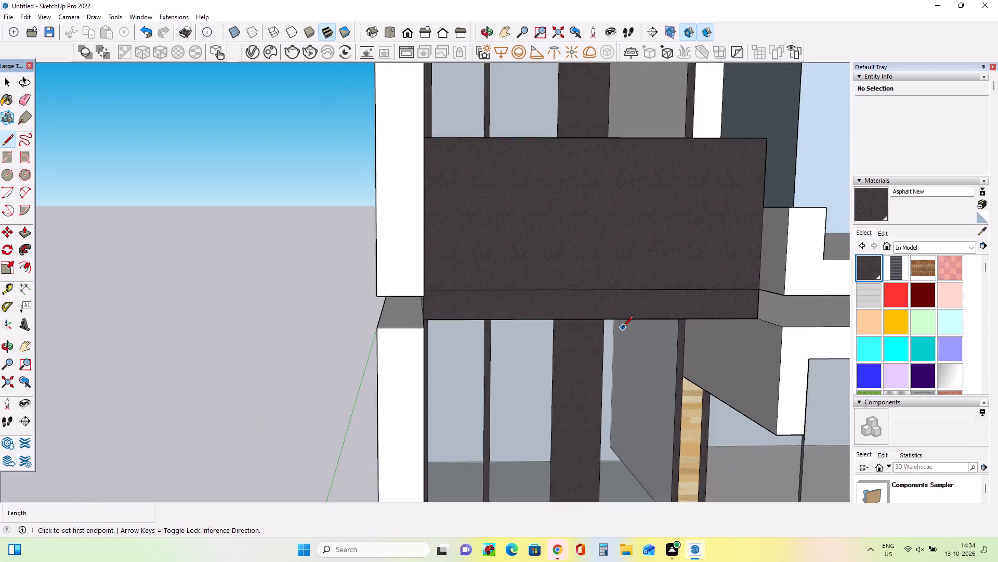
scroll(623, 327, "down", 5)
middle_click_drag(618, 327, 583, 327)
scroll(913, 364, "down", 3)
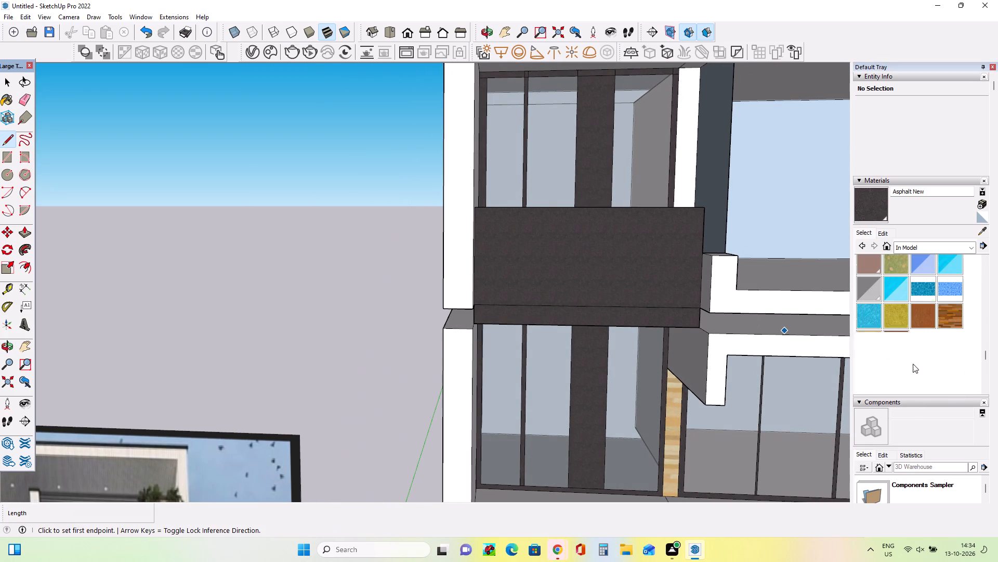
scroll(913, 364, "down", 1)
left_click(866, 295)
left_click(633, 279)
Delete the dark inner face of the balcony parapet behind the glass panel.
middle_click_drag(739, 308, 691, 332)
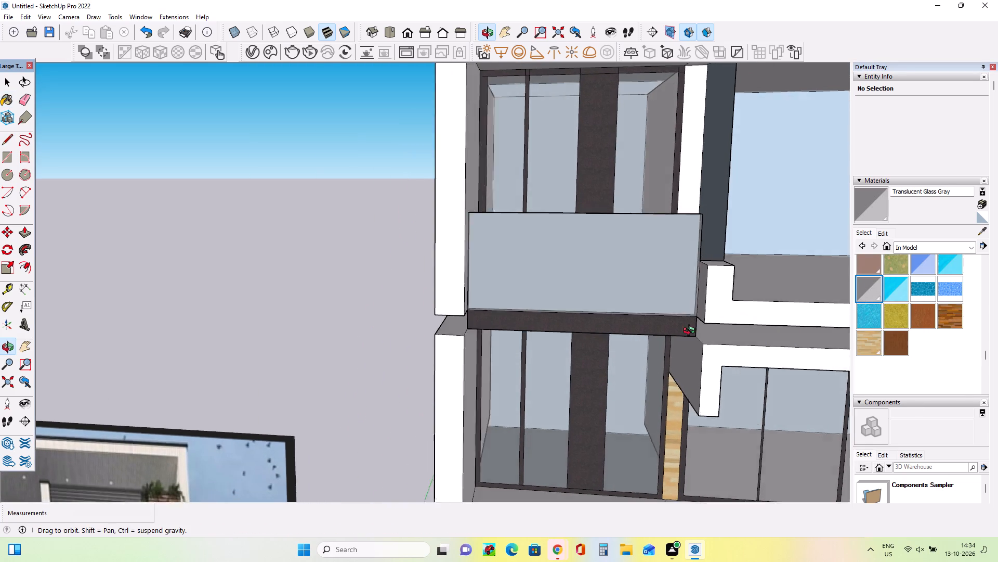
middle_click_drag(691, 332, 442, 388)
middle_click_drag(436, 389, 424, 389)
middle_click_drag(412, 389, 403, 389)
scroll(410, 348, "up", 4)
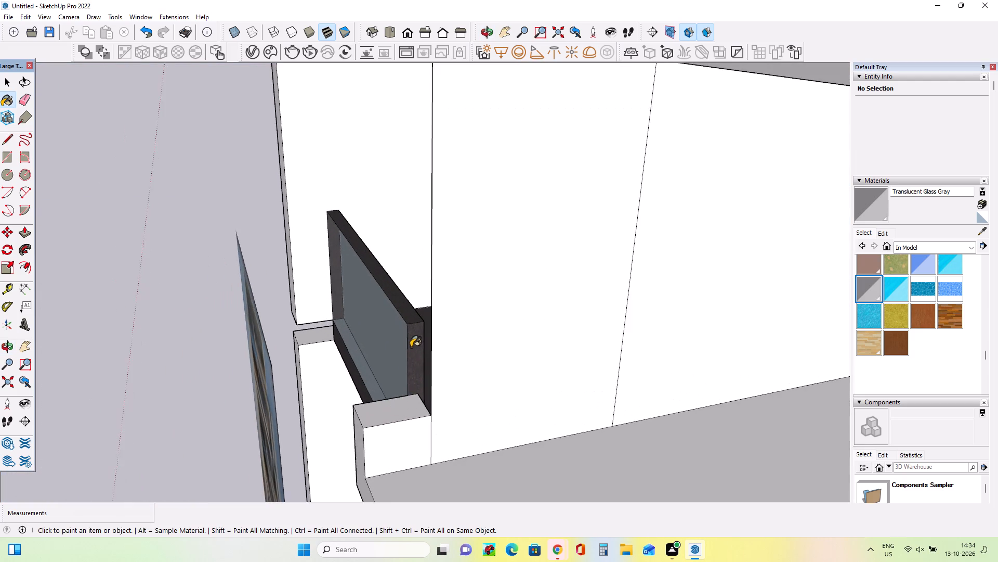
scroll(411, 347, "up", 12)
middle_click_drag(463, 361, 481, 395)
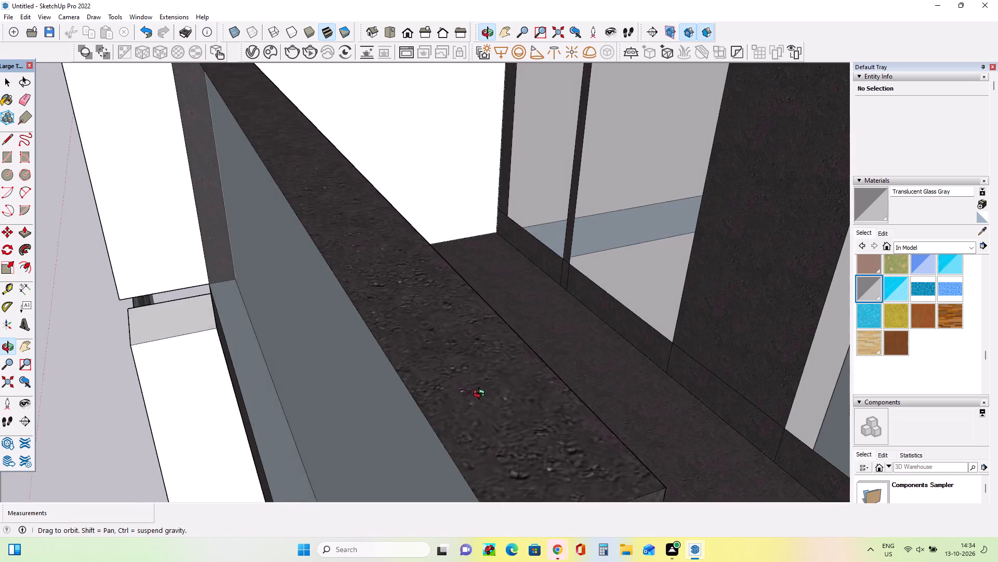
middle_click_drag(481, 395, 437, 418)
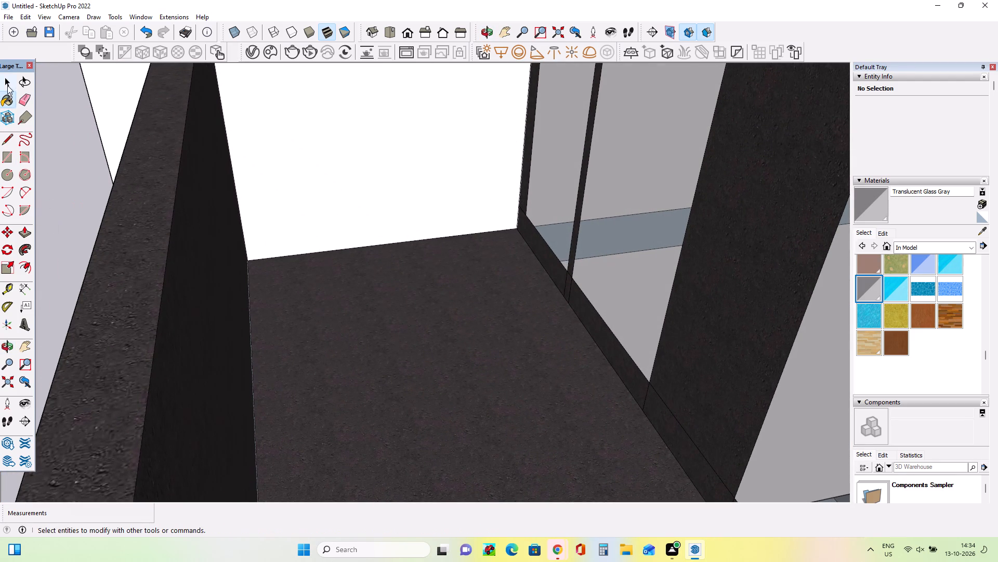
left_click(7, 85)
left_click(207, 248)
key("Delete")
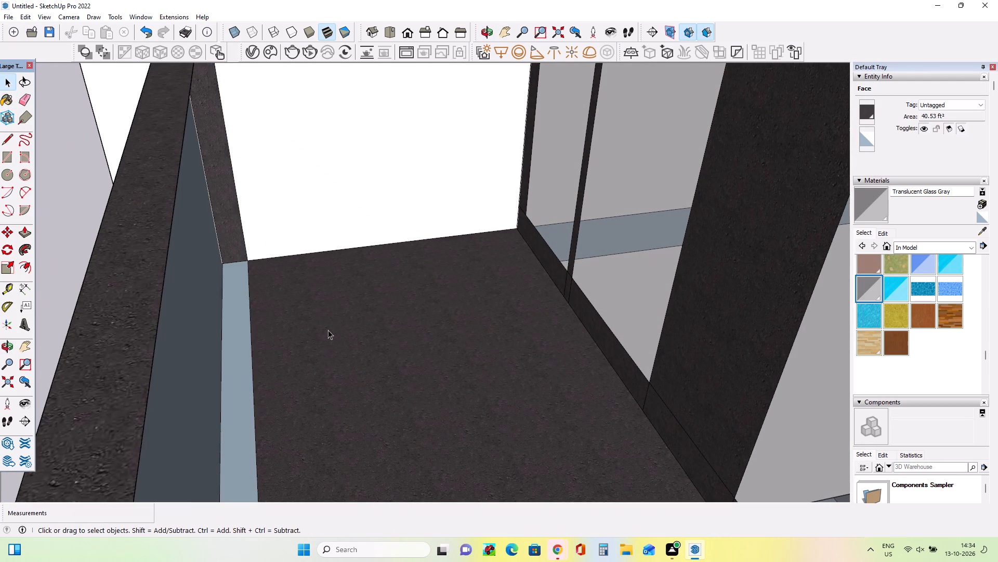
middle_click_drag(339, 332, 478, 289)
scroll(479, 289, "down", 14)
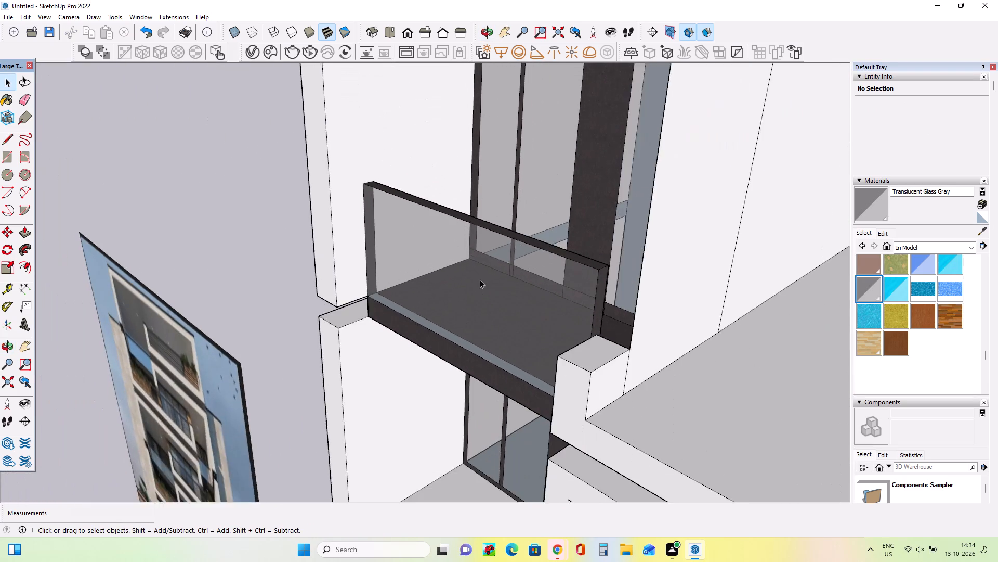
Draw an upright line from the lower storey's glazing frame up through the slab beside the upper storey's partition.
scroll(480, 279, "down", 12)
scroll(458, 322, "down", 5)
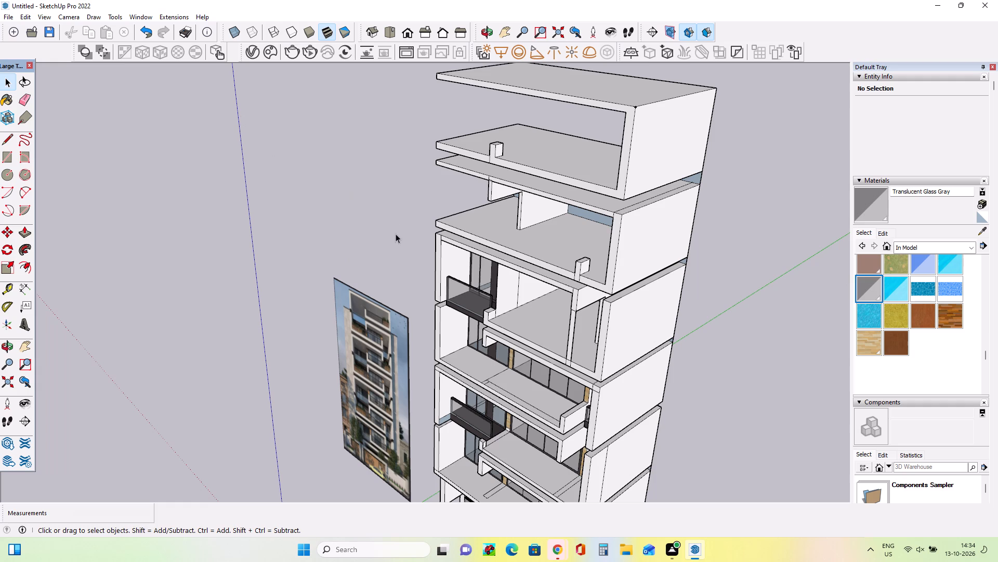
middle_click_drag(395, 240, 540, 215)
middle_click_drag(483, 291, 542, 274)
scroll(612, 270, "up", 1)
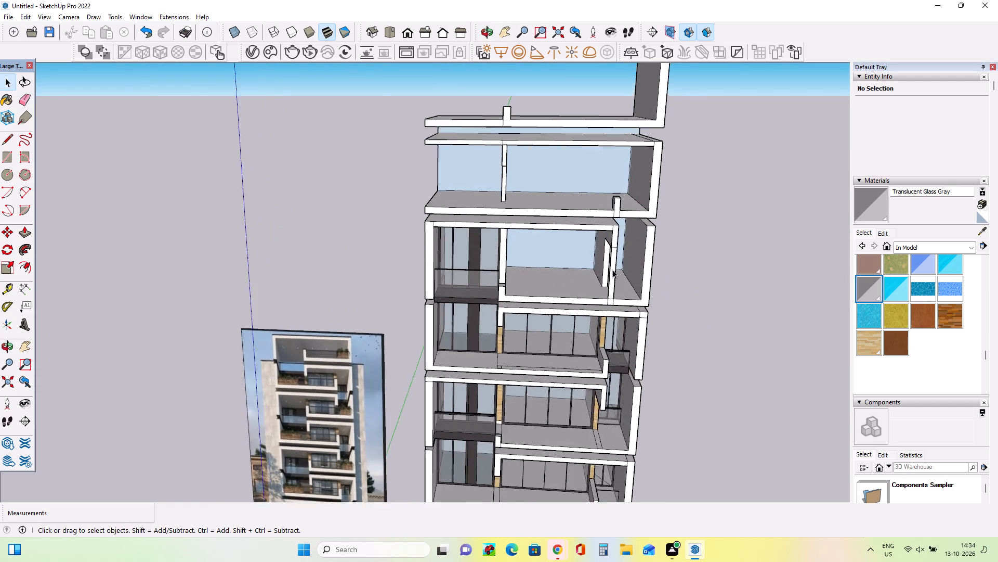
scroll(612, 270, "up", 6)
middle_click_drag(660, 291, 608, 260)
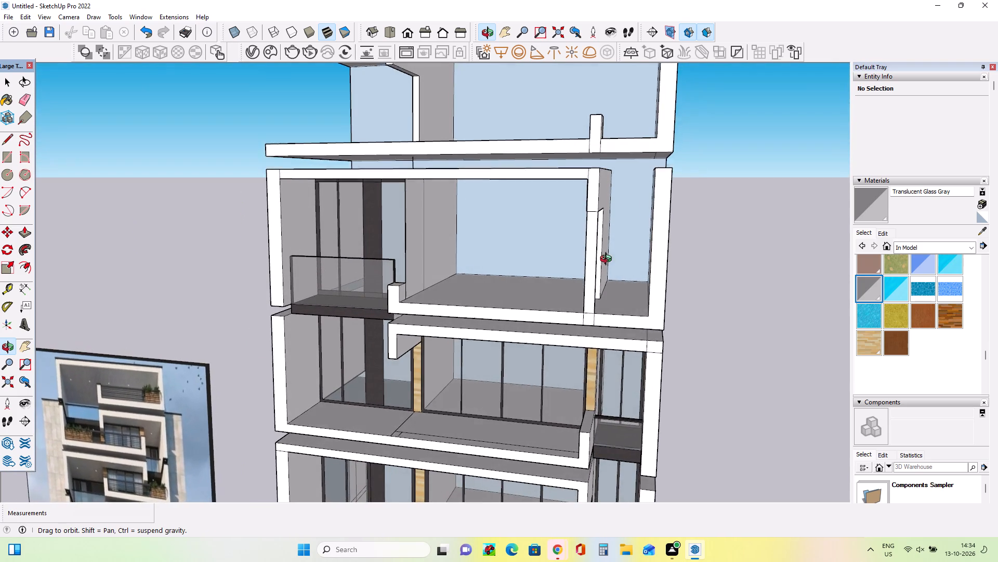
middle_click_drag(608, 260, 608, 259)
scroll(608, 252, "up", 3)
middle_click_drag(612, 263, 614, 276)
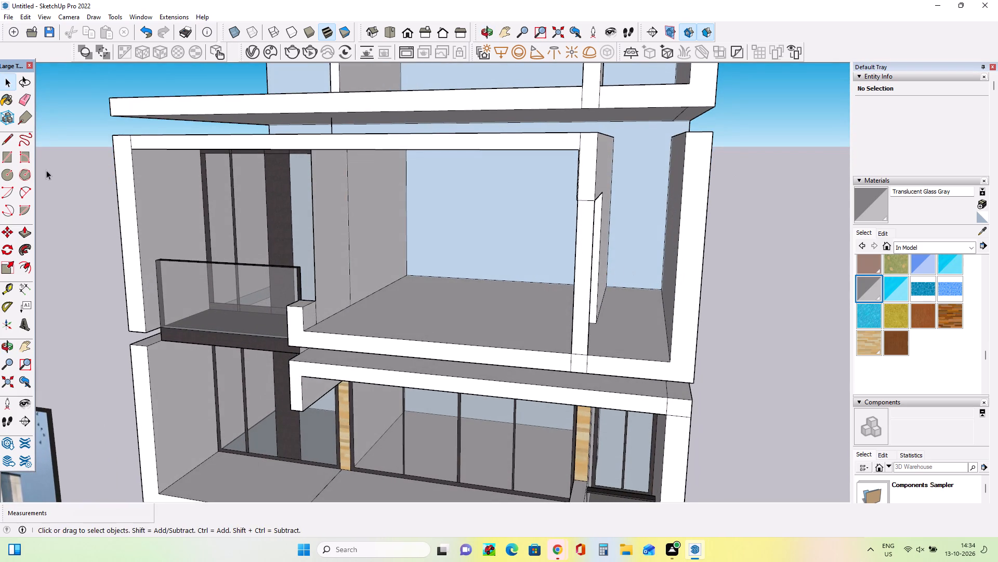
left_click(5, 138)
middle_click_drag(547, 399, 545, 399)
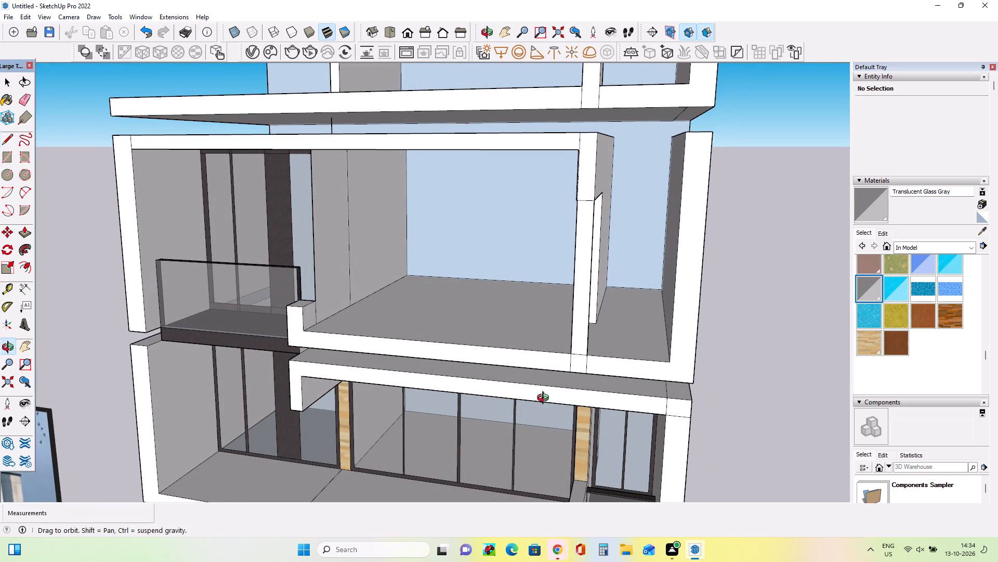
middle_click_drag(545, 399, 505, 364)
left_click(600, 405)
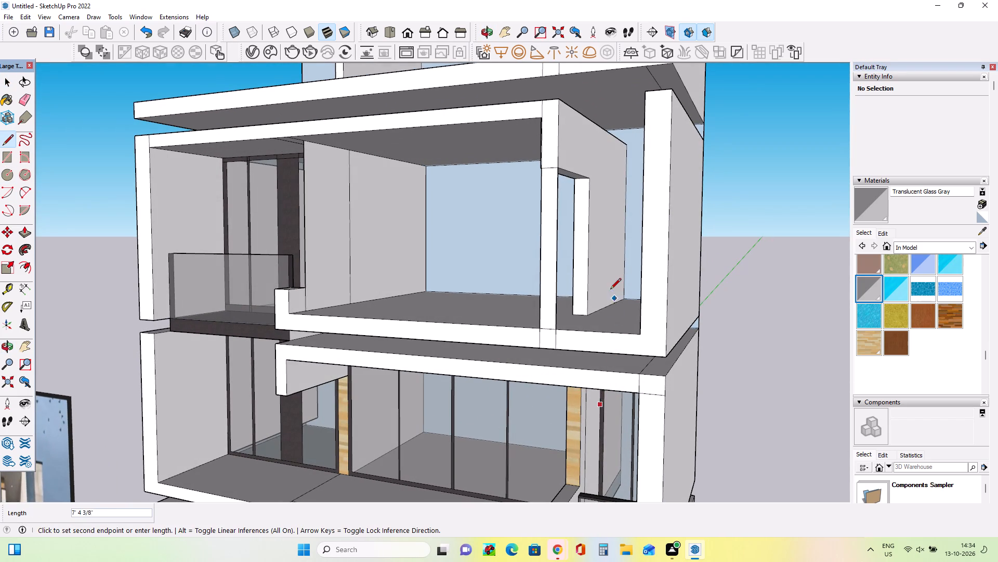
left_click(603, 284)
middle_click_drag(611, 346, 648, 393)
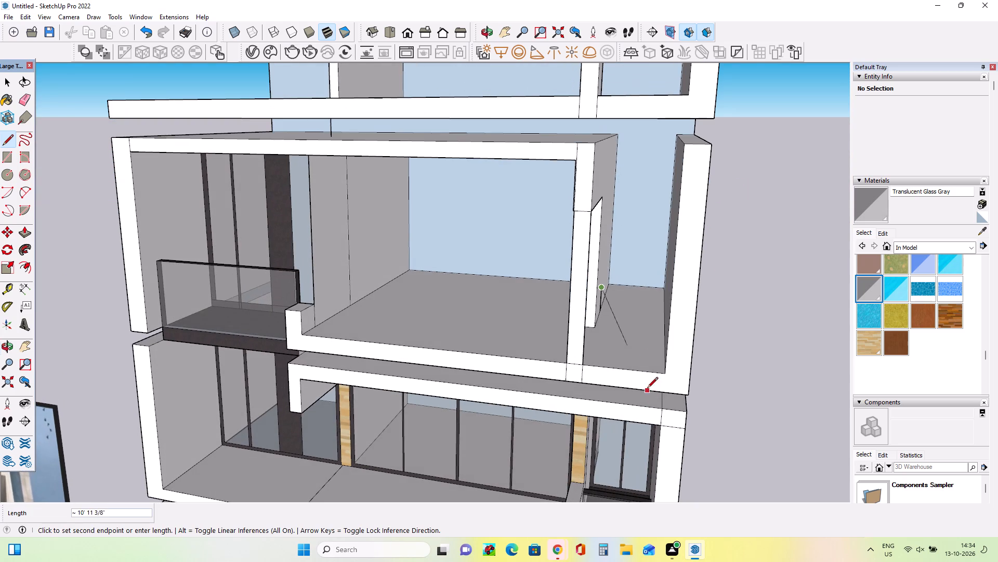
key("space")
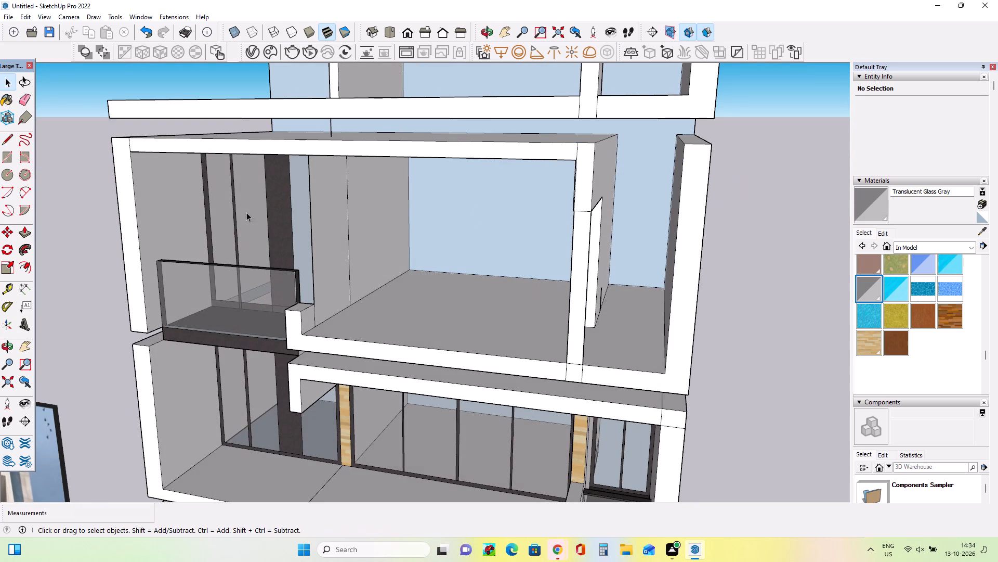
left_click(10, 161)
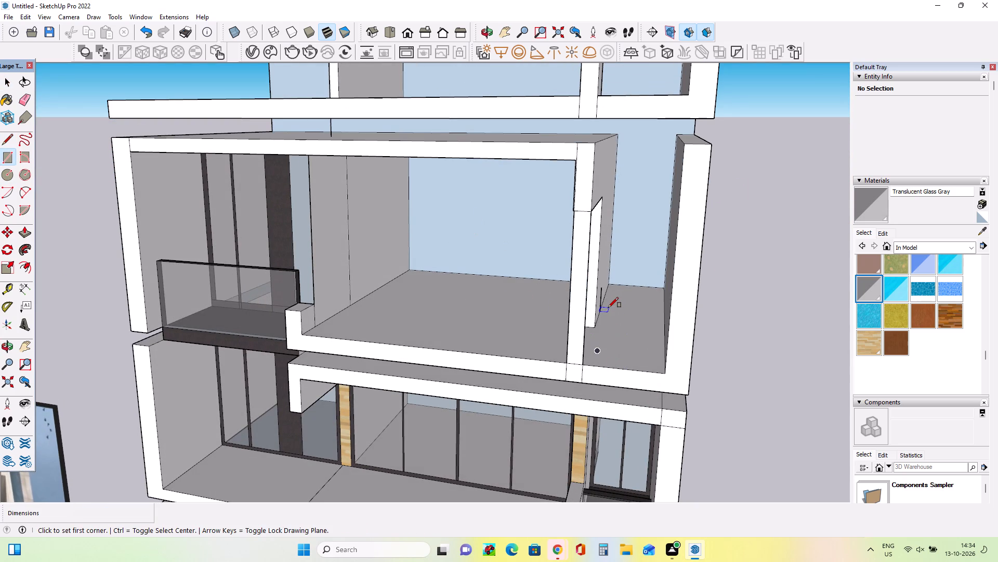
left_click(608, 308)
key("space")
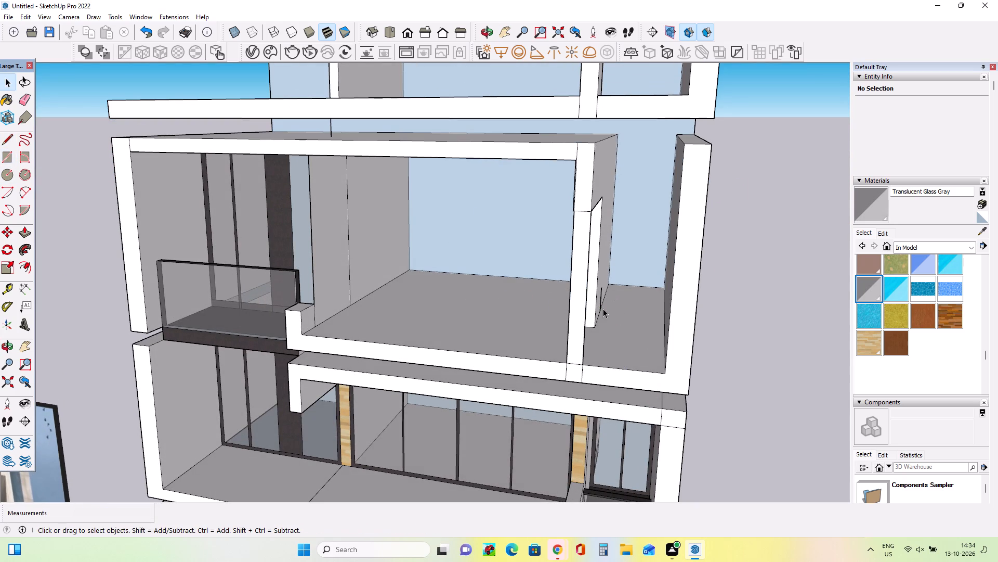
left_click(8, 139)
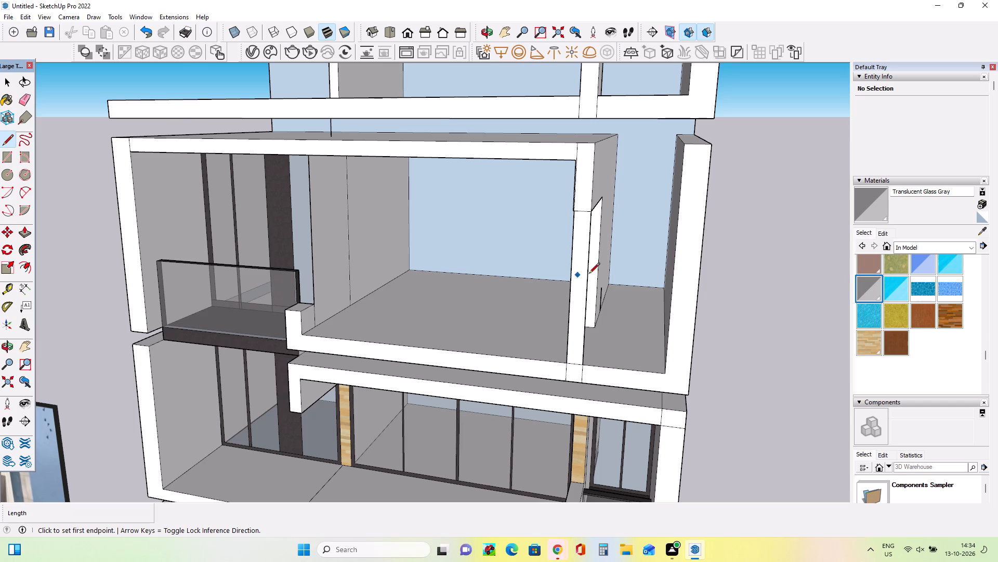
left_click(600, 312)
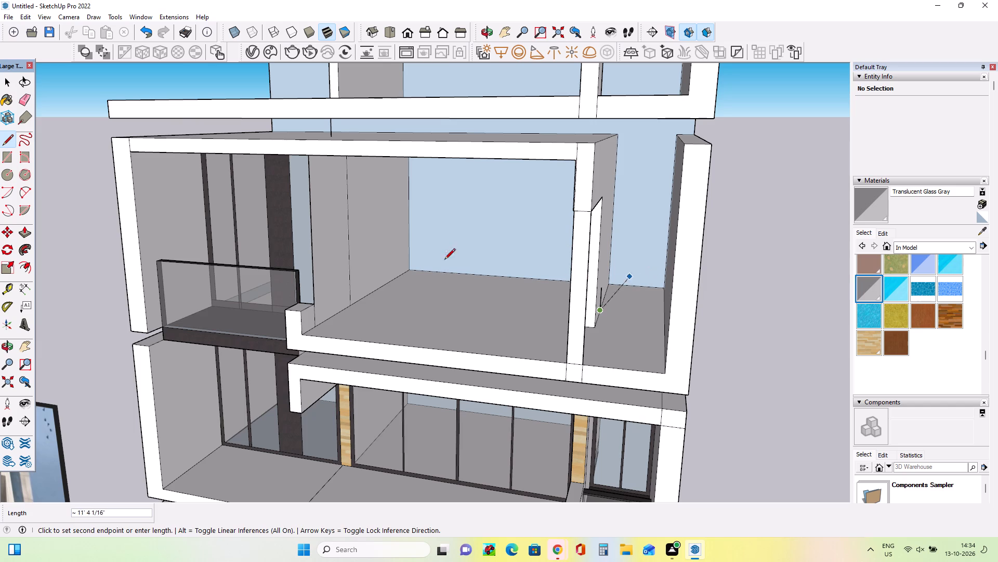
Draw a floor rectangle about 7' 6 9/16" by 3' 10 1/4" between the partition and the side wall, starting at the upright line.
left_click(6, 162)
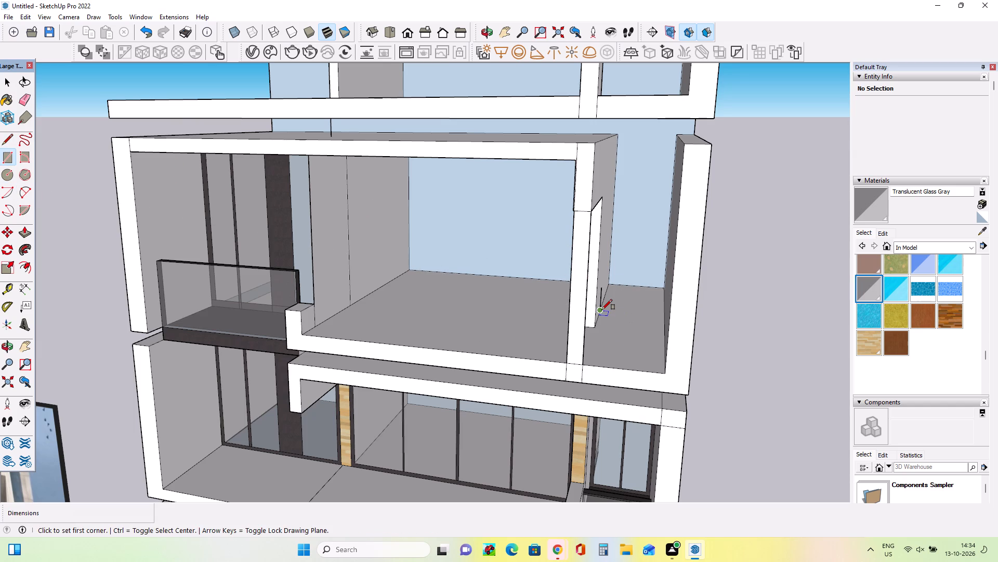
left_click(602, 310)
left_click(662, 290)
Push/Pull the floor rectangle upward about 10' 8 13/16" to the height of the storey's ceiling.
middle_click_drag(646, 291, 651, 308)
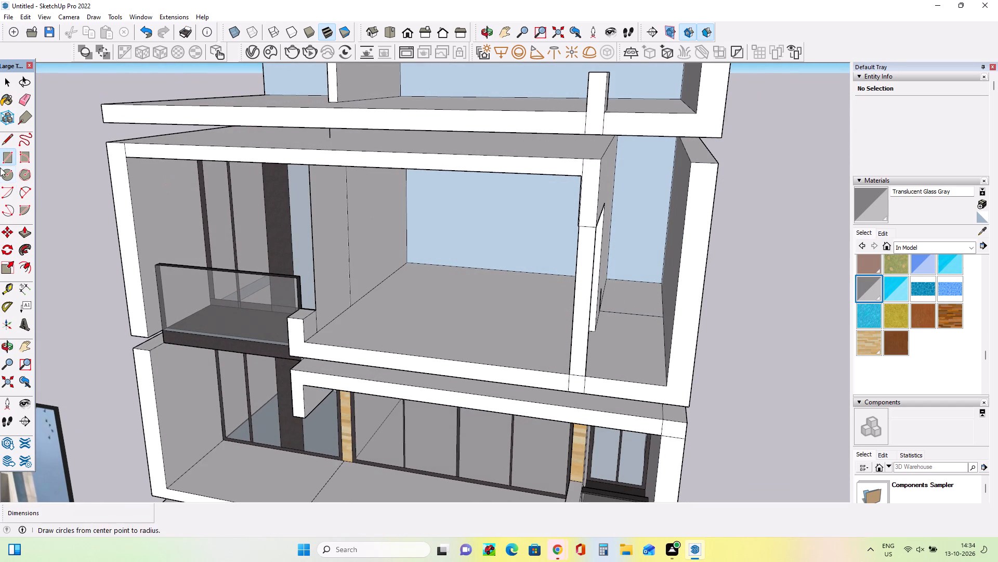
left_click(24, 225)
left_click(641, 295)
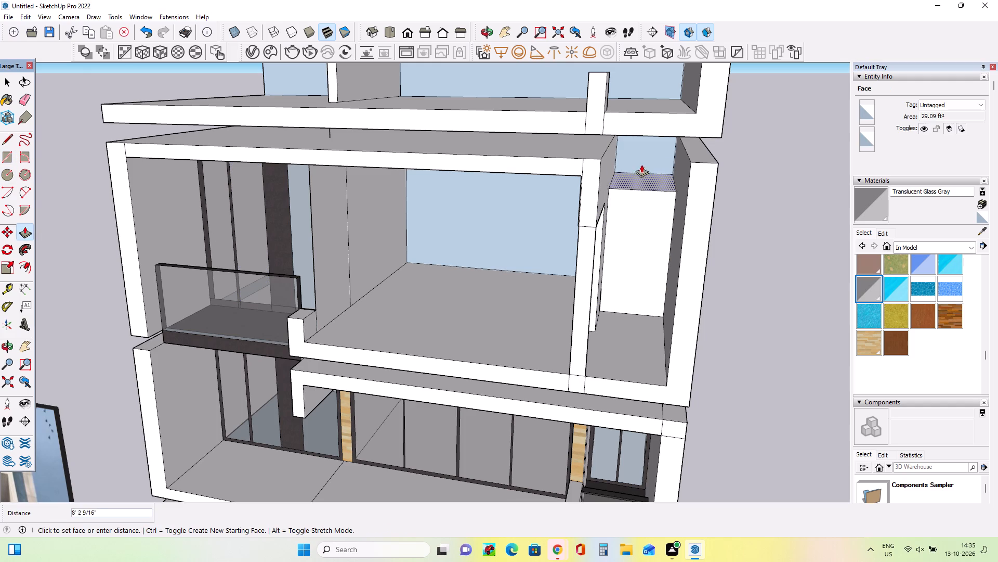
left_click(598, 140)
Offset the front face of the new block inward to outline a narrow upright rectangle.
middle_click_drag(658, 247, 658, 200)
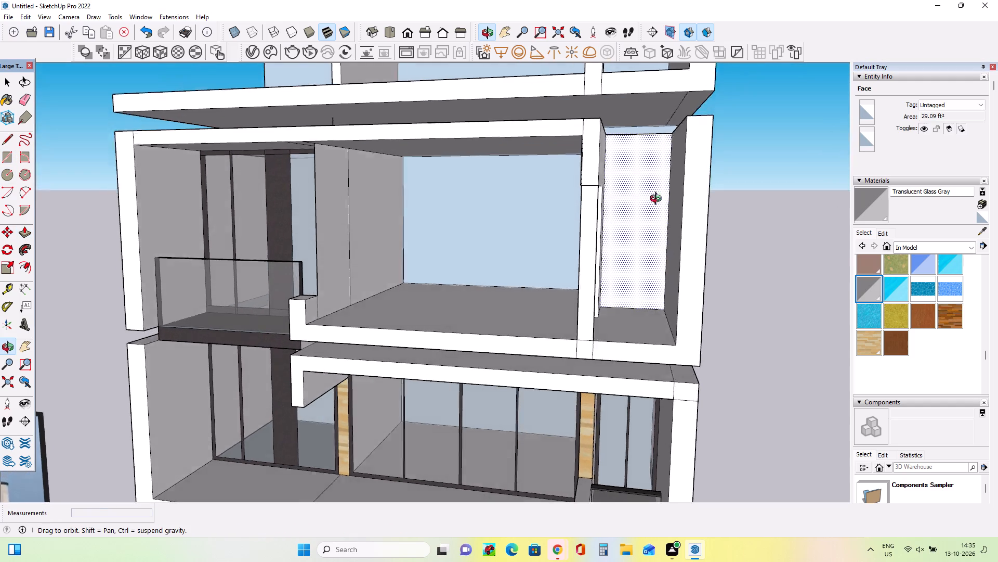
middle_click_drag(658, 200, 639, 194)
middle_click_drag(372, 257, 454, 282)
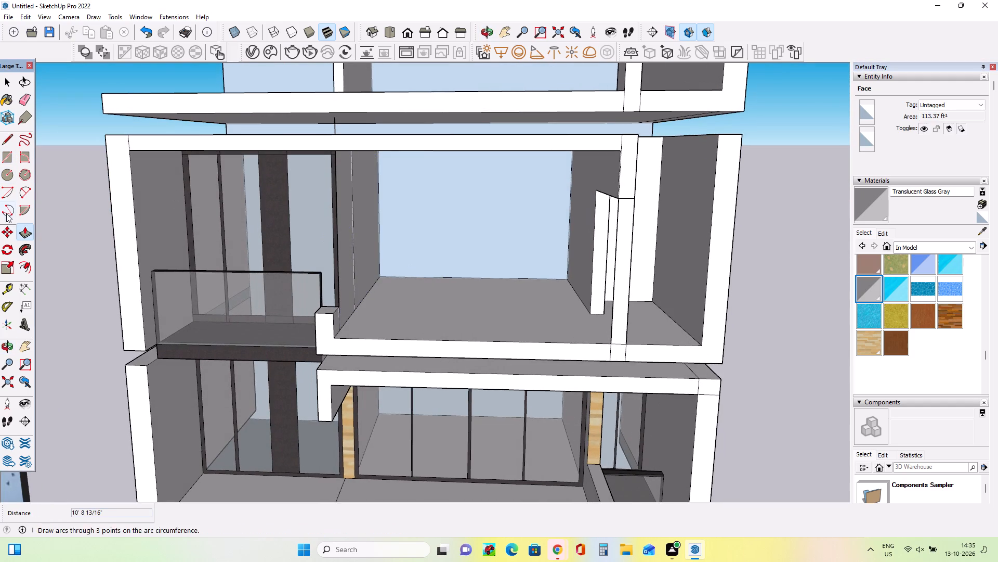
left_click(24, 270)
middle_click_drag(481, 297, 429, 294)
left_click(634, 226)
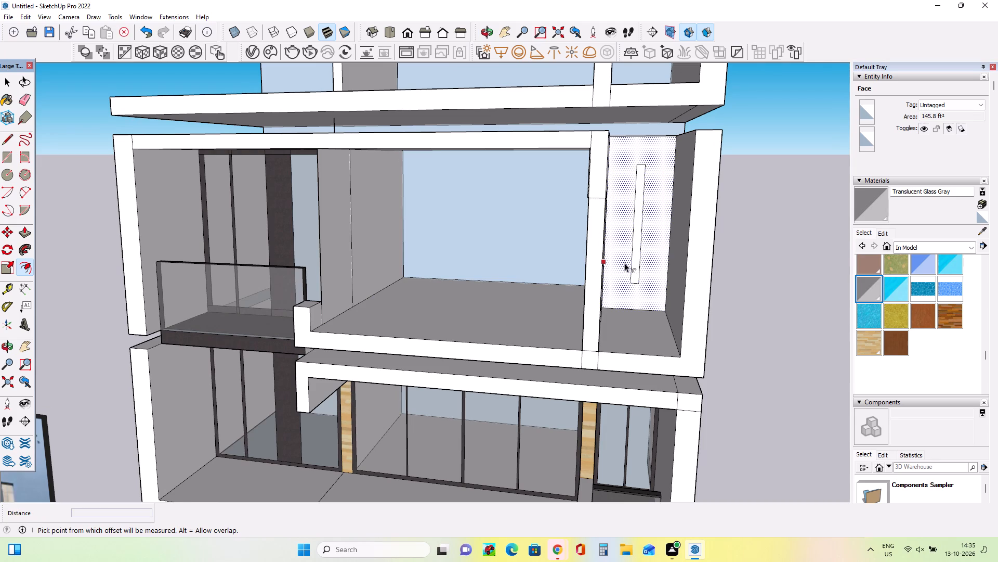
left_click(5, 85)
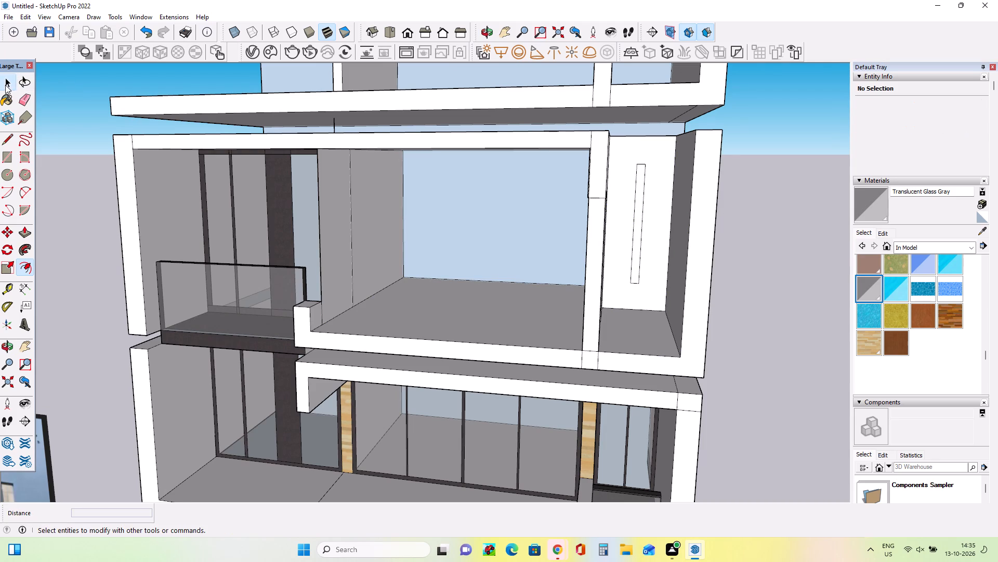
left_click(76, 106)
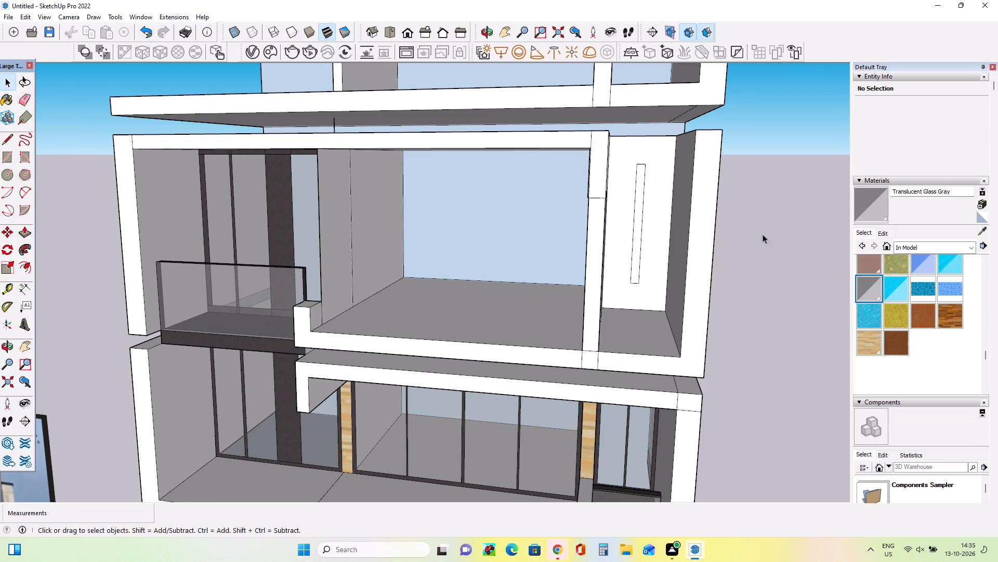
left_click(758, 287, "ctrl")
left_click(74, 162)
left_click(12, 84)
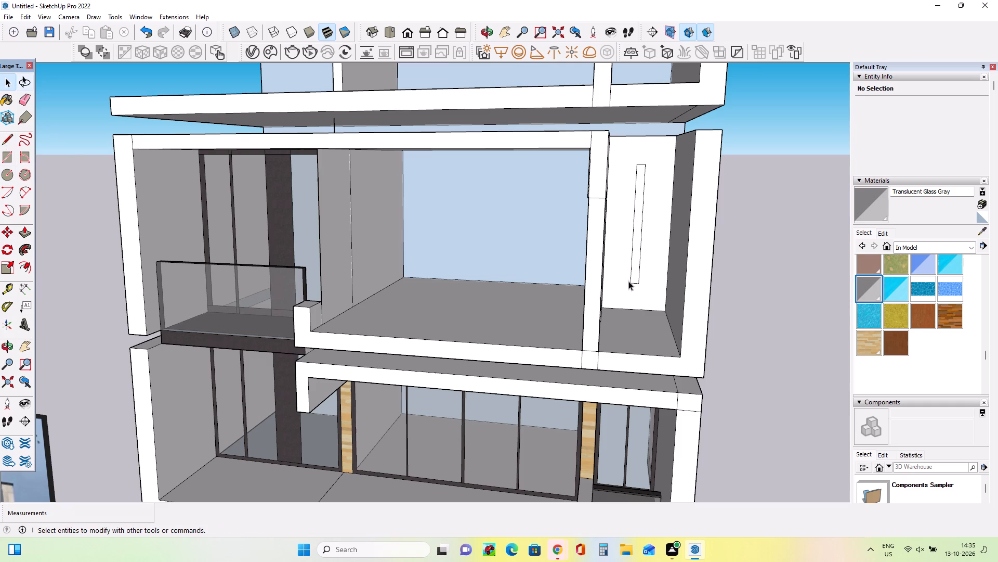
Delete the offset rectangle's two long edges and lower edge, plus the block's front face.
left_click_drag(640, 274, 652, 274)
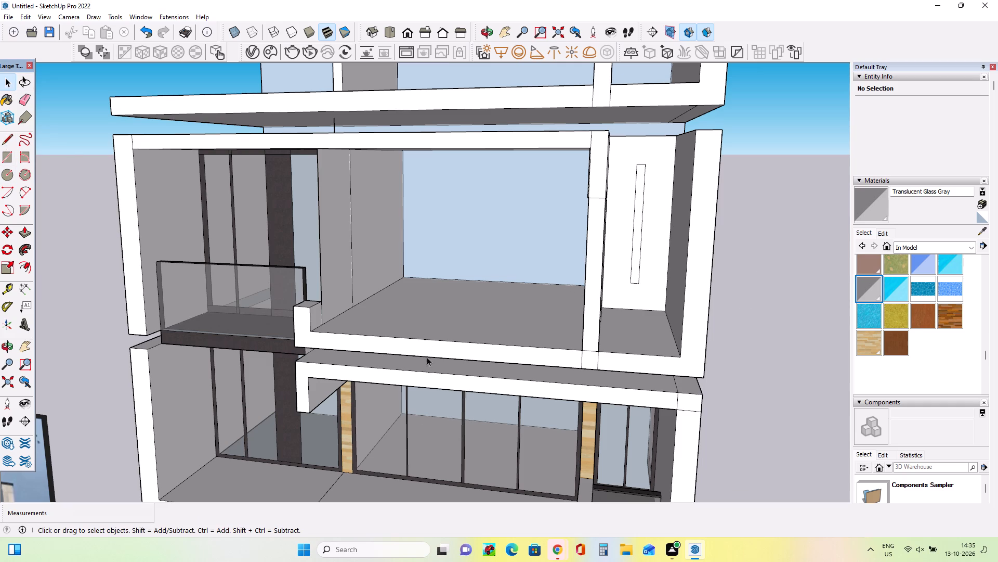
left_click(638, 278)
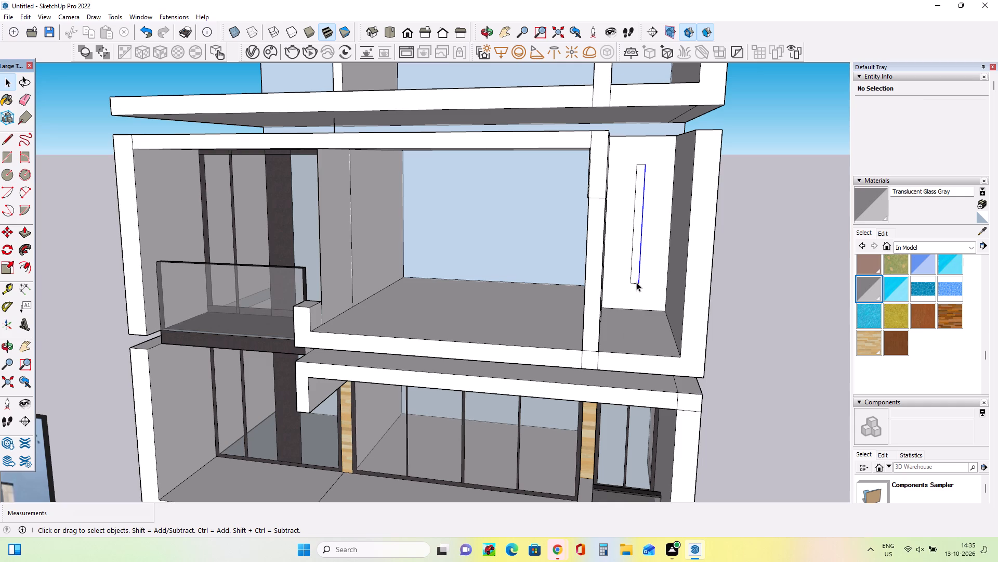
key("Delete")
left_click(634, 281)
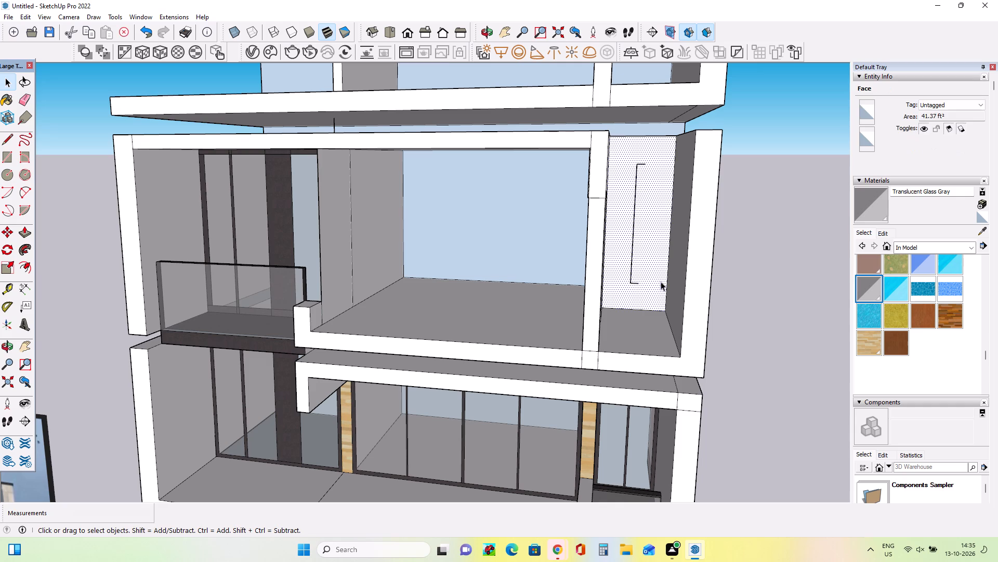
left_click(631, 260)
key("Delete")
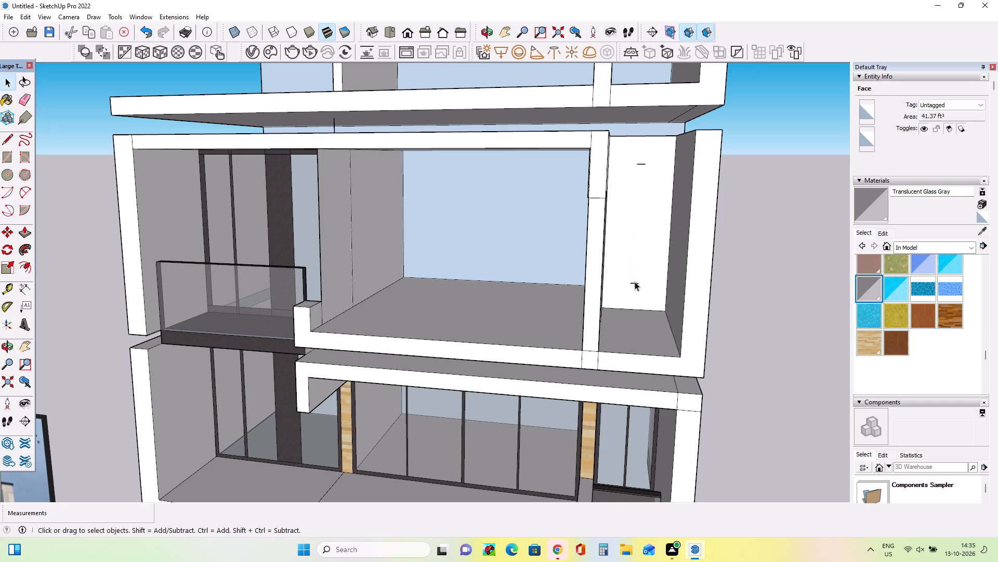
left_click(635, 282)
key("Delete")
left_click(641, 162)
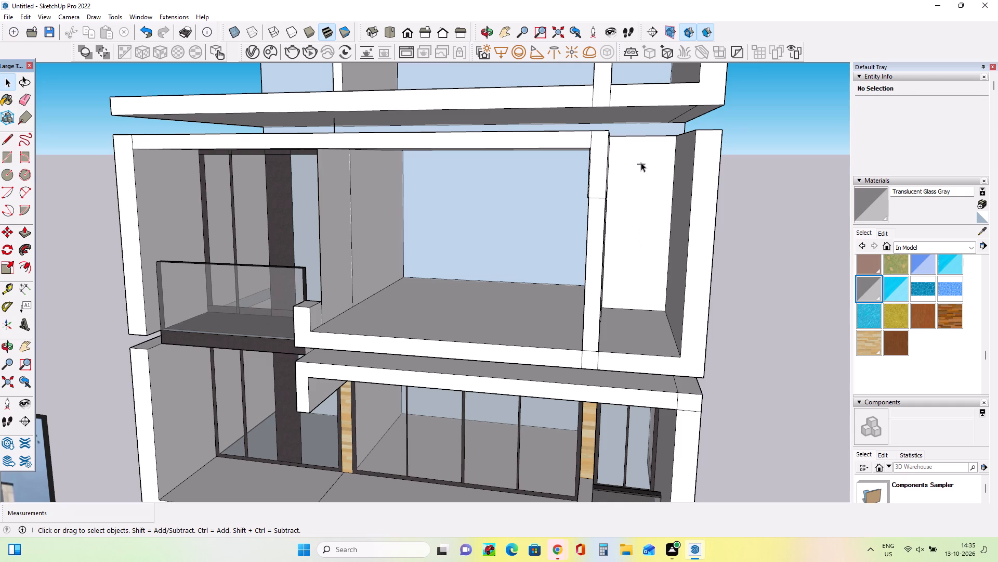
key("Delete")
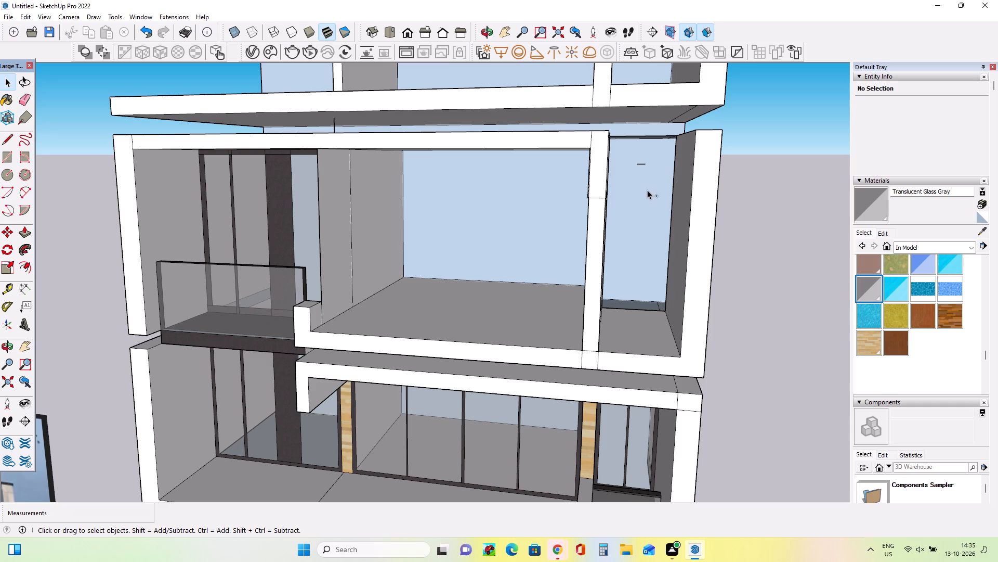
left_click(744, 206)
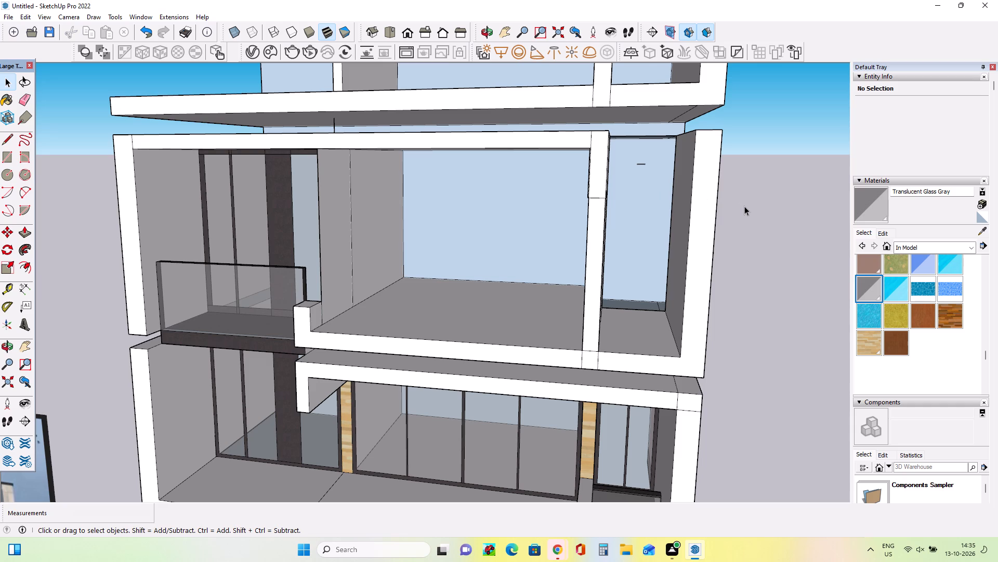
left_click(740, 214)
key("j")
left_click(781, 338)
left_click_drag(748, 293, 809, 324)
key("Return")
Delete the short leftover edge floating in the opening between the partition and the side wall.
scroll(364, 417, "down", 2)
scroll(592, 210, "up", 3)
left_click(592, 210)
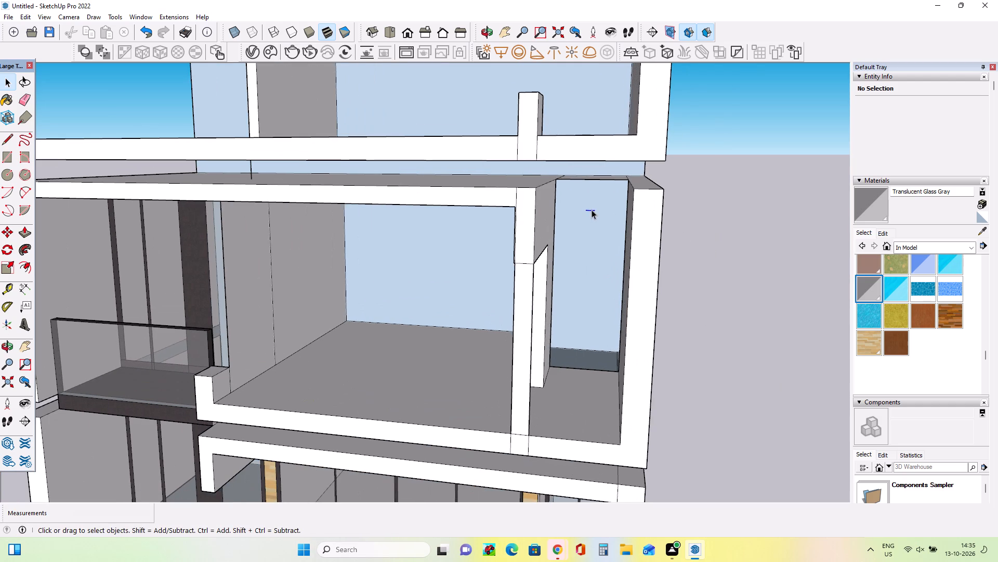
key("Delete")
Draw a rectangle 3' 10 1/4" by 10' 8 13/16" filling the back opening between the partition and the side wall.
middle_click_drag(603, 358, 607, 317)
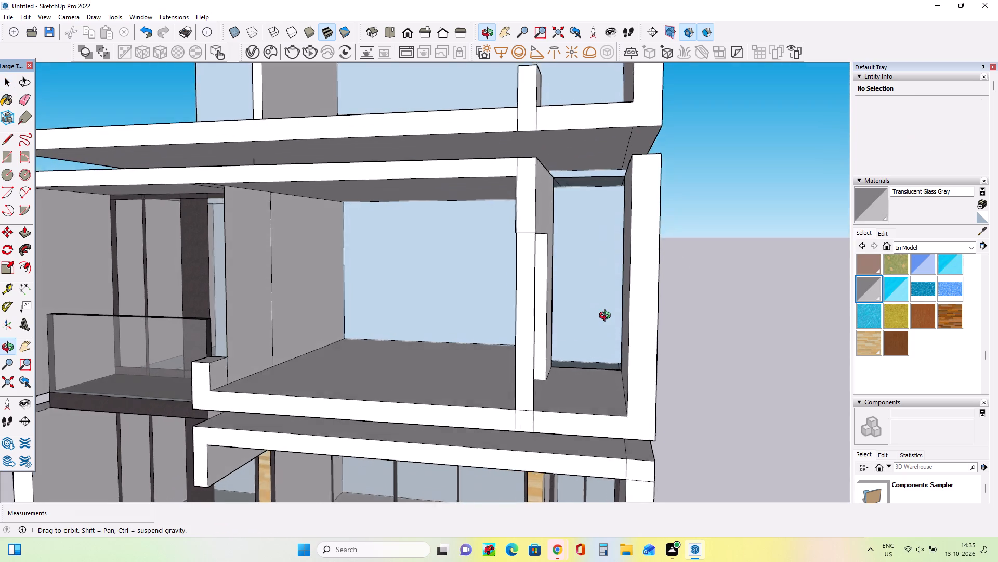
middle_click_drag(607, 317, 607, 316)
left_click(8, 155)
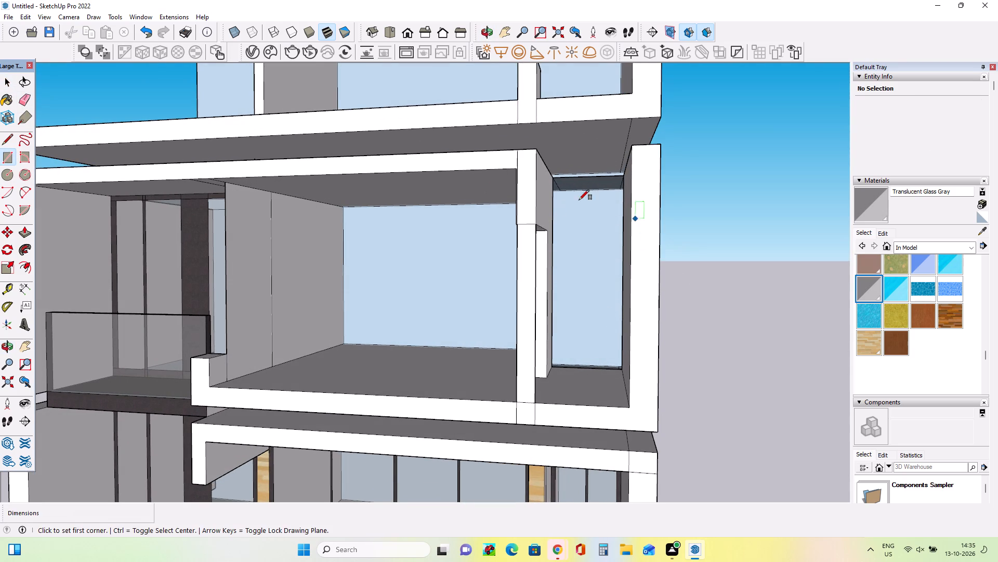
left_click(552, 178)
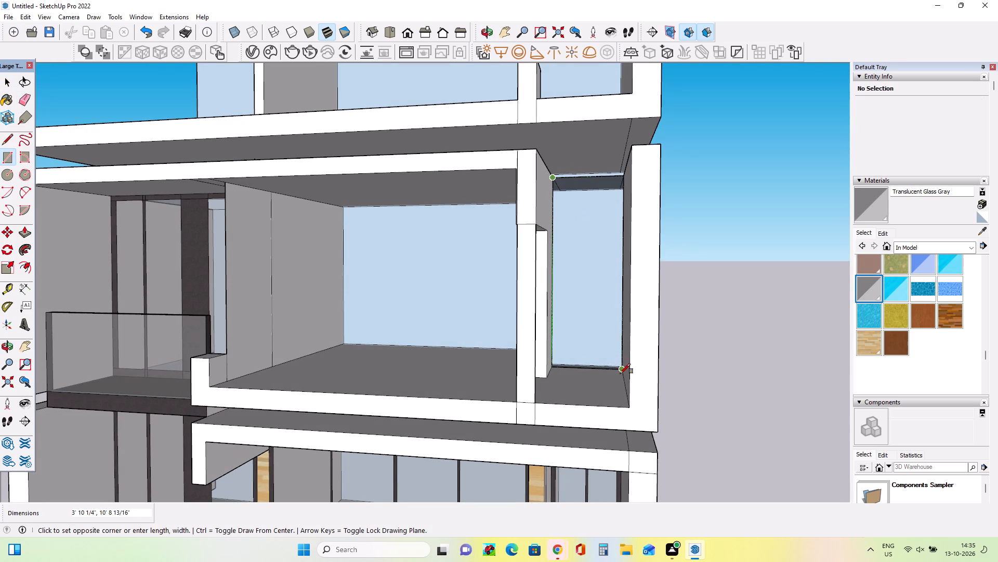
left_click(620, 374)
Offset the new upright face's outline inward about 2" to form a window frame border.
middle_click_drag(658, 358, 692, 410)
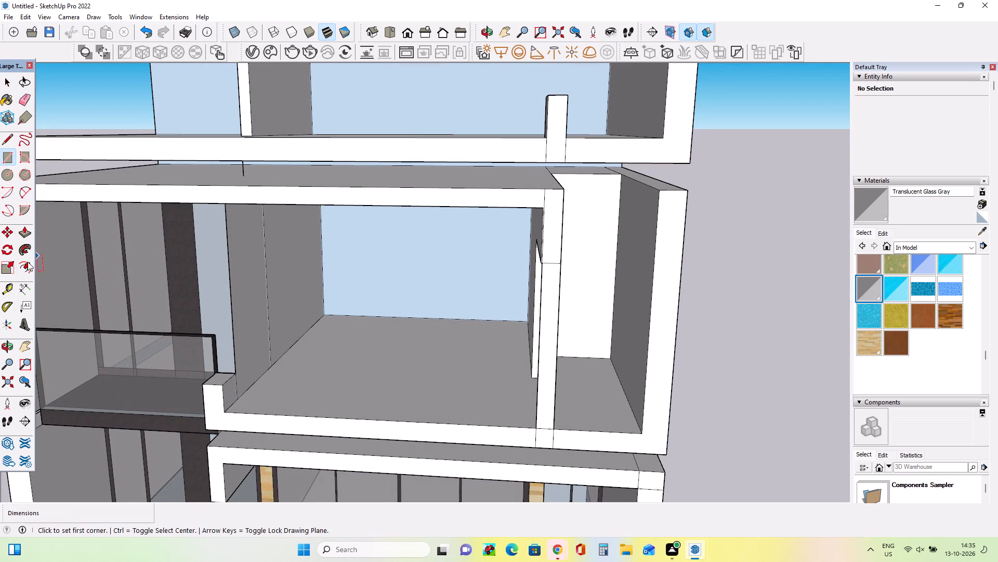
left_click(25, 271)
left_click(589, 264)
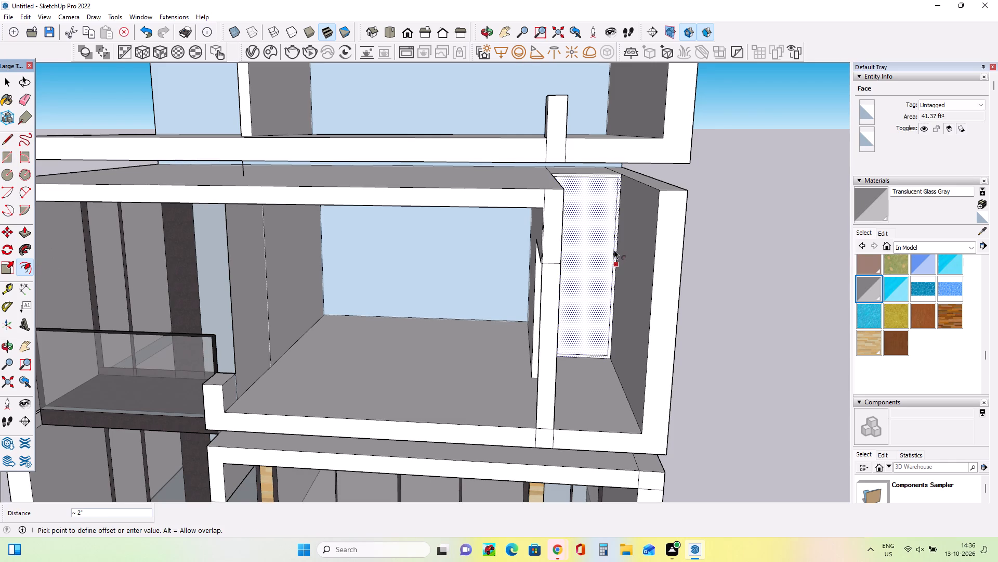
left_click(614, 250)
Paint the window's frame border with the Asphalt New material.
middle_click_drag(726, 254, 655, 229)
scroll(547, 278, "up", 2)
middle_click_drag(569, 282, 577, 284)
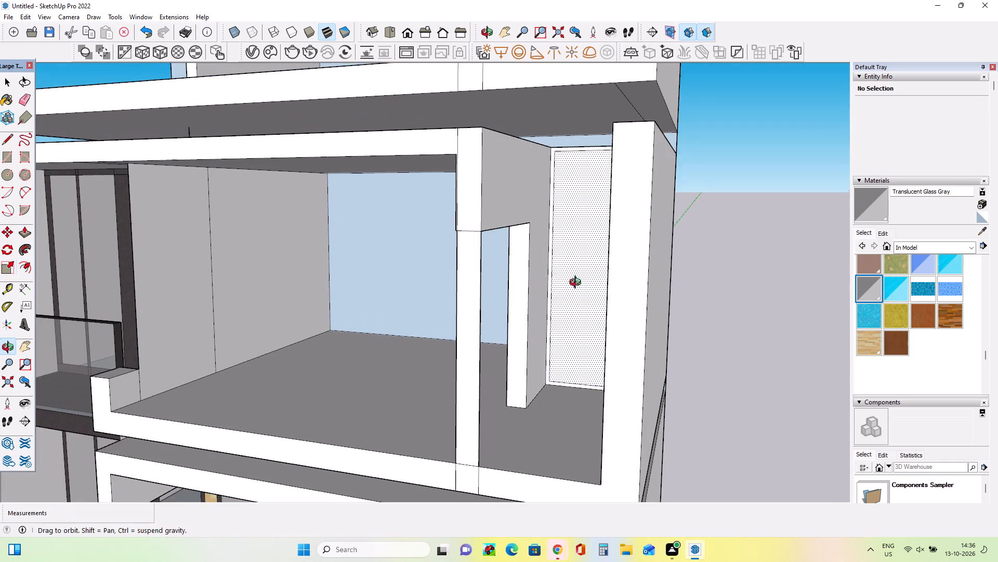
middle_click_drag(577, 284, 589, 288)
scroll(909, 317, "up", 7)
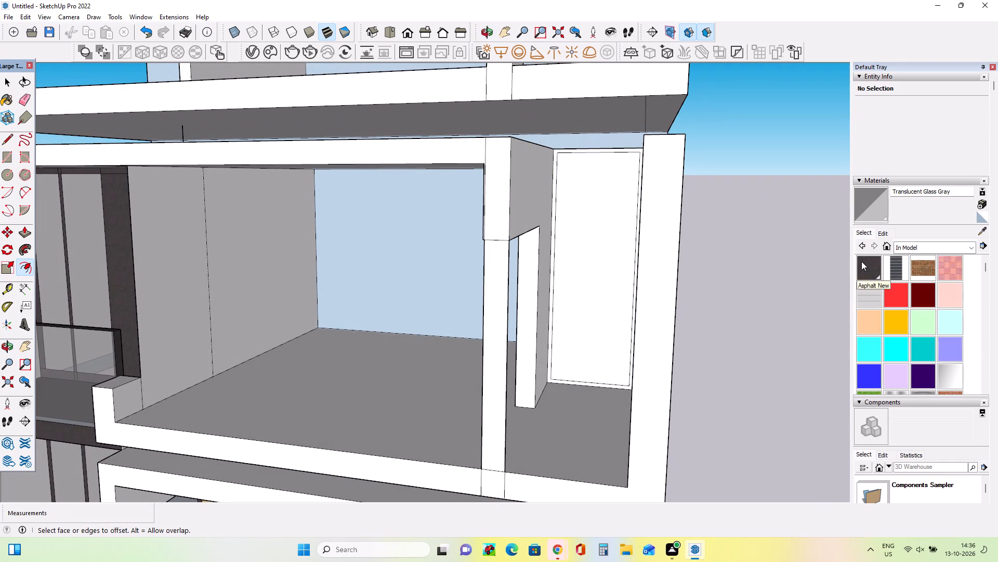
left_click(861, 261)
scroll(613, 365, "up", 3)
middle_click_drag(628, 367, 641, 369)
left_click(641, 366)
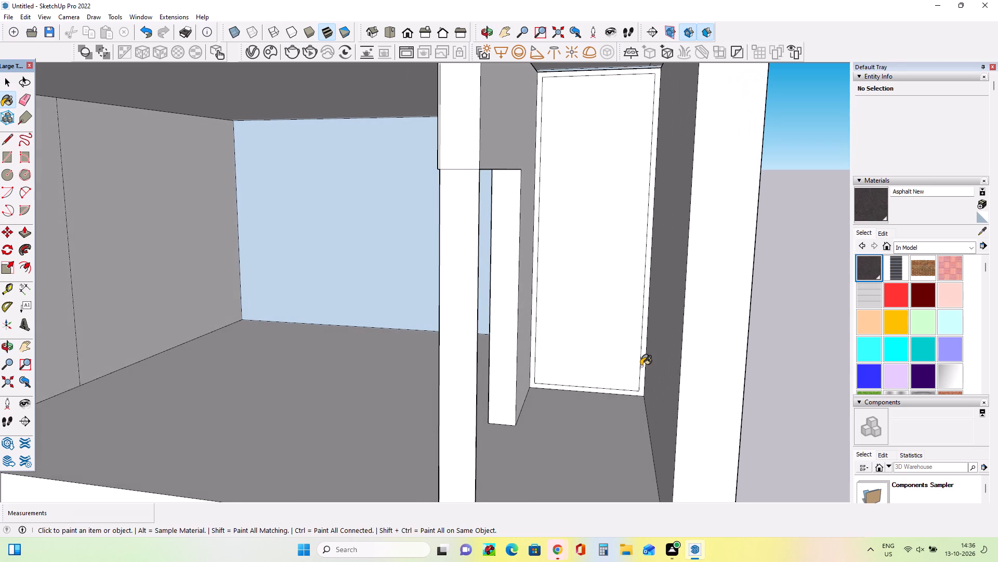
left_click(641, 366)
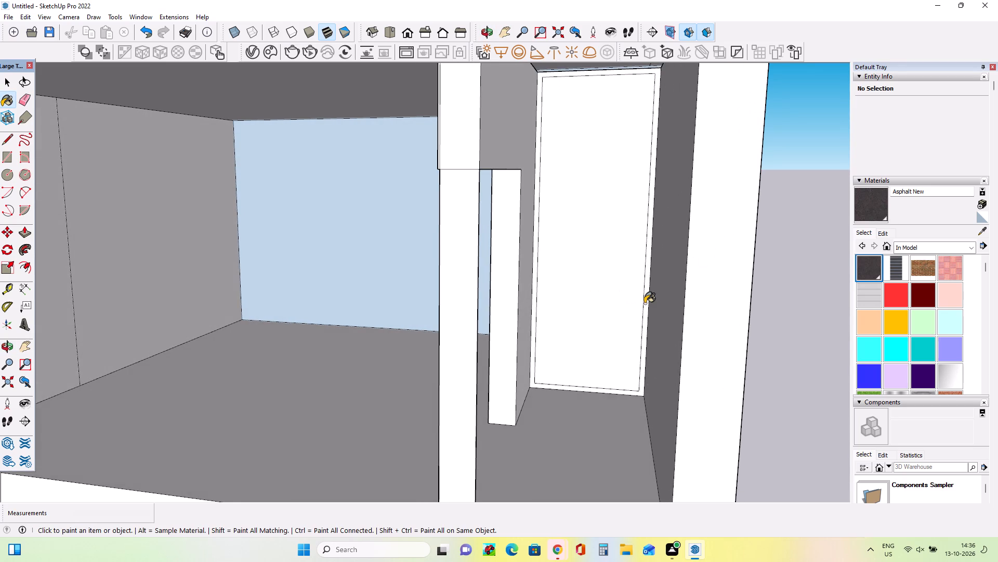
left_click(645, 303)
middle_click_drag(610, 309, 615, 312)
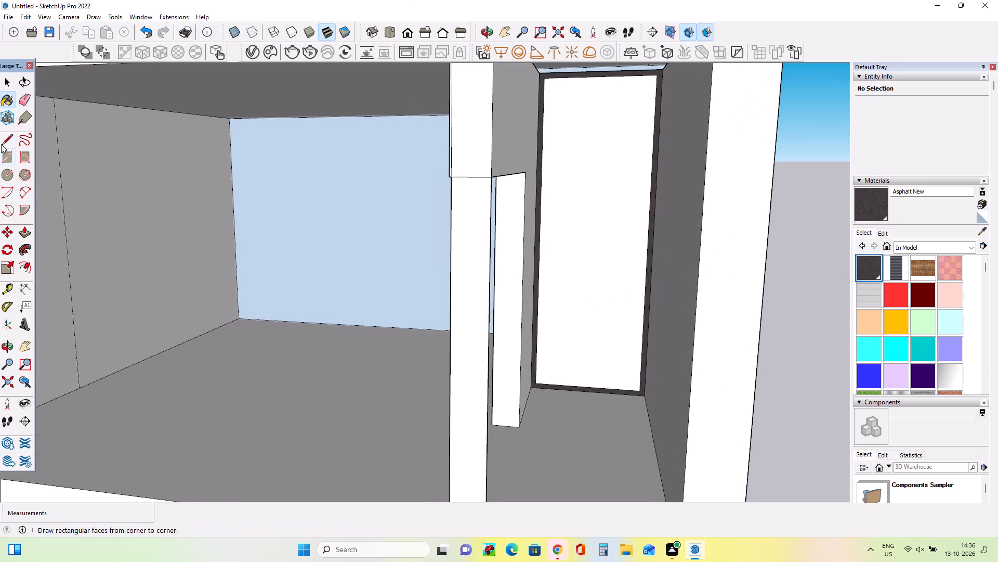
Draw a vertical mullion about 2 5/16" by 10' 4 13/16" down the middle of the window and paint it Asphalt New.
left_click(8, 162)
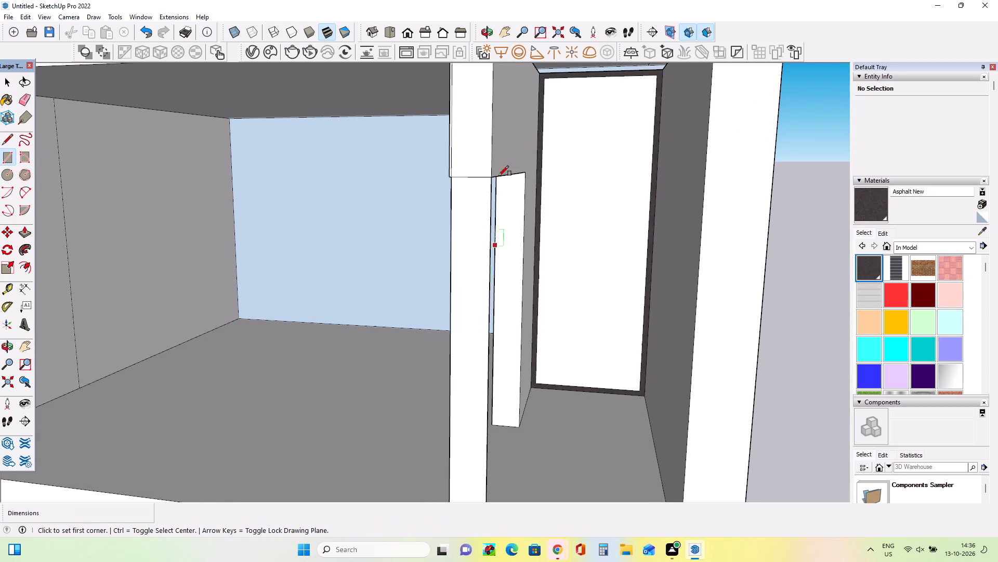
left_click(600, 79)
scroll(595, 389, "up", 3)
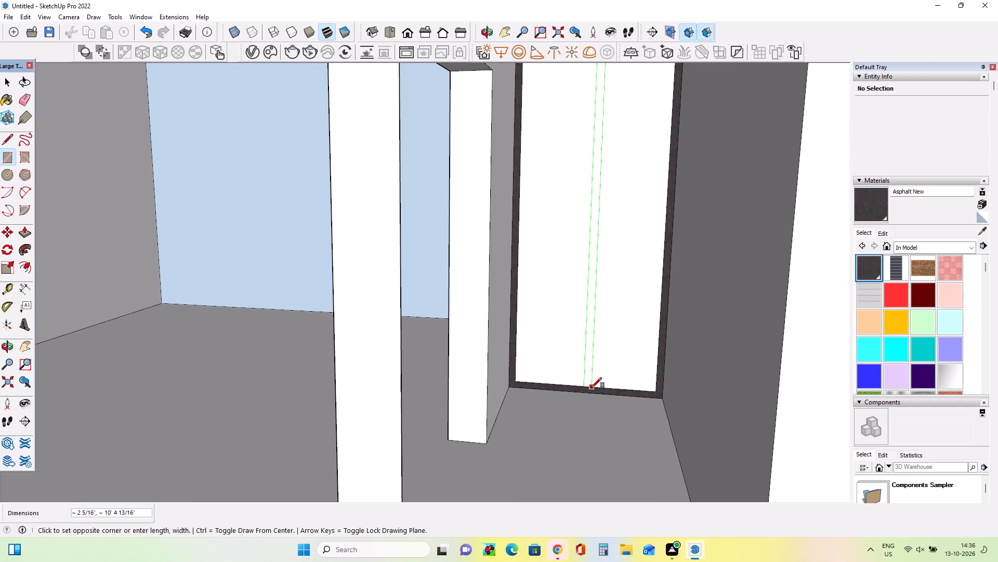
left_click(592, 388)
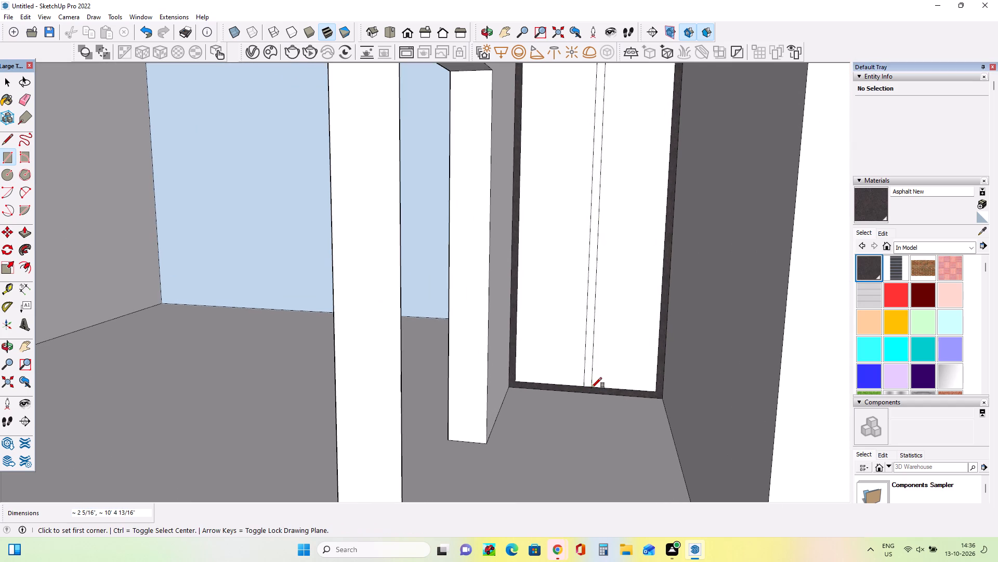
left_click(872, 275)
left_click(593, 312)
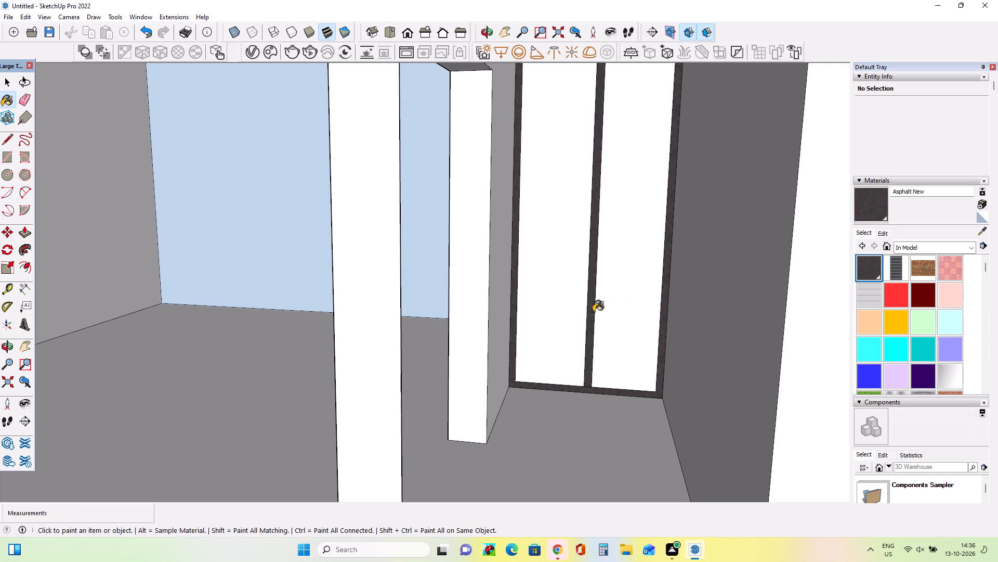
Paint the two window panes on either side of the mullion with Translucent Glass Gray.
scroll(861, 314, "down", 3)
left_click(861, 348)
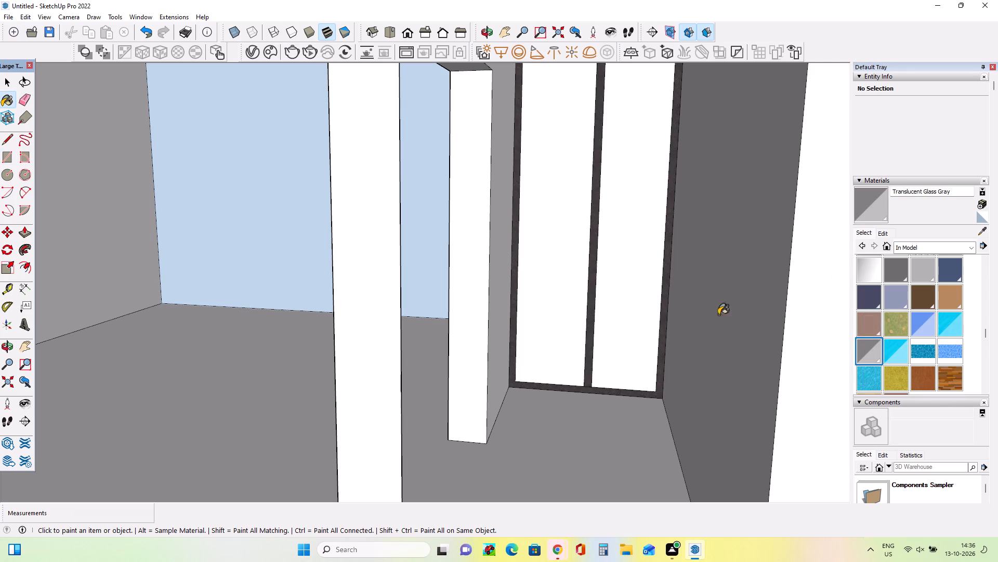
left_click(620, 312)
left_click(544, 306)
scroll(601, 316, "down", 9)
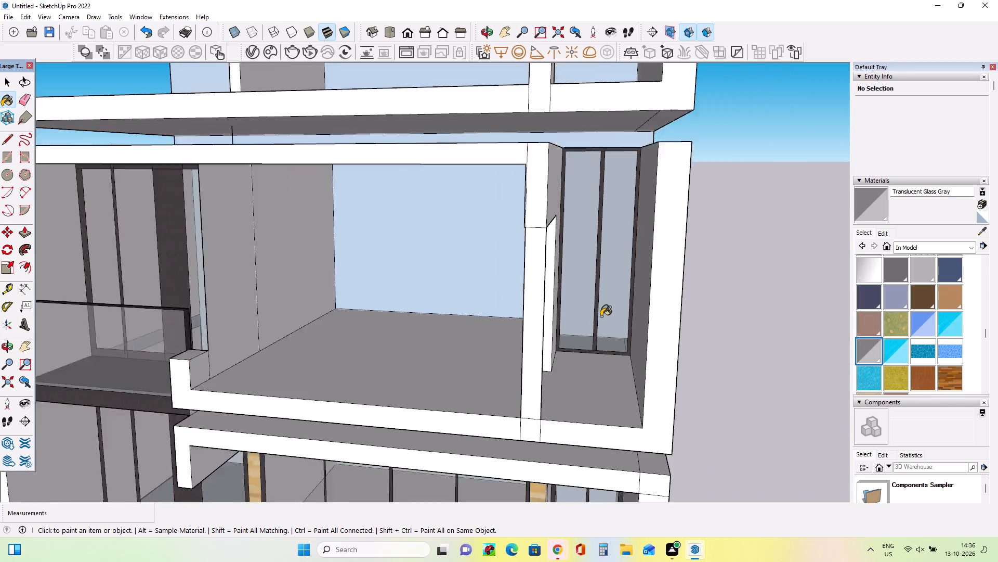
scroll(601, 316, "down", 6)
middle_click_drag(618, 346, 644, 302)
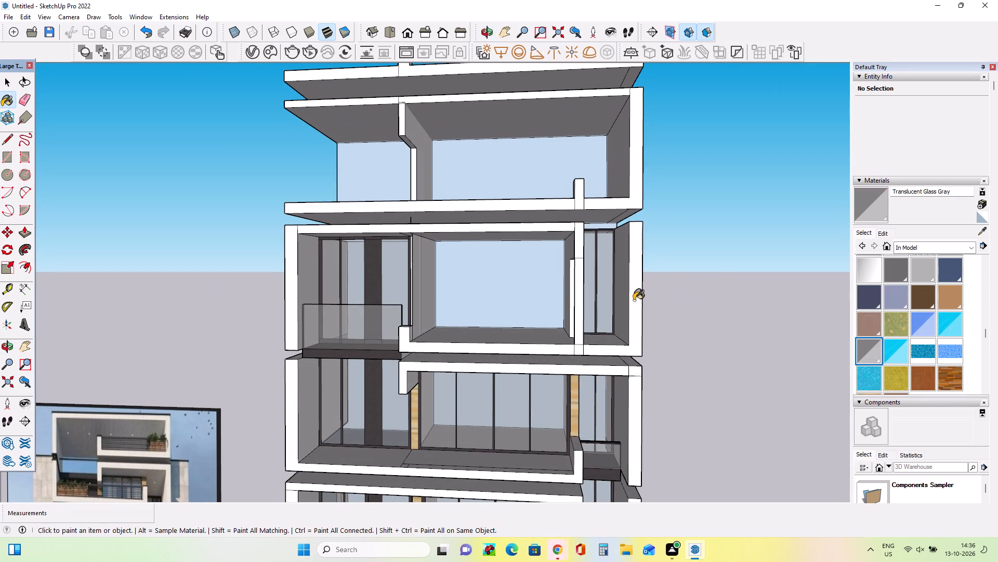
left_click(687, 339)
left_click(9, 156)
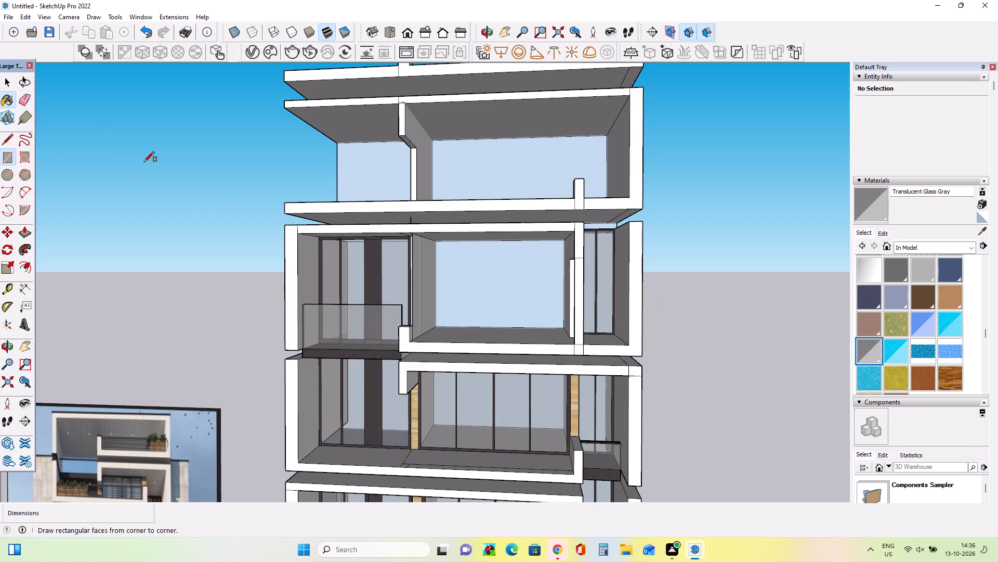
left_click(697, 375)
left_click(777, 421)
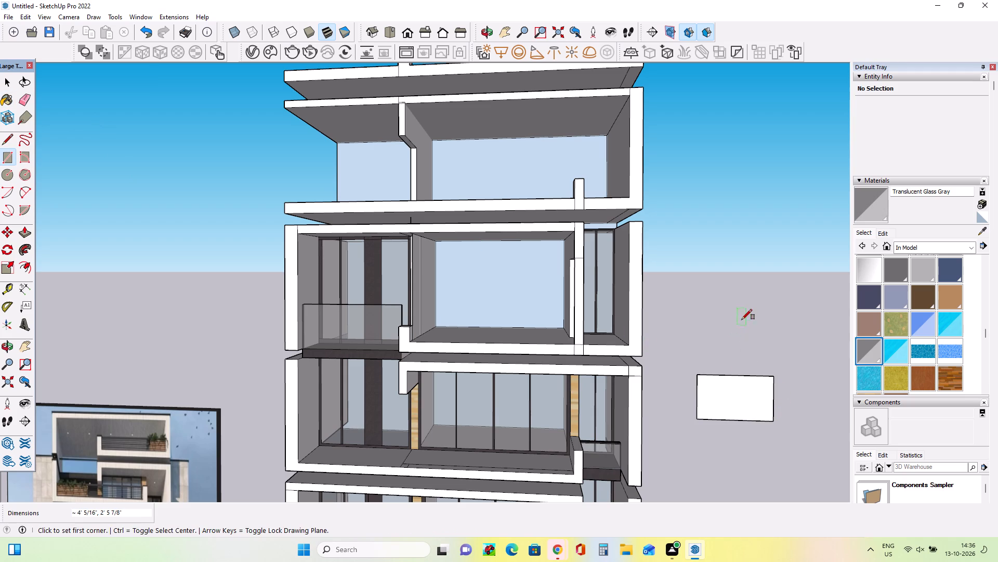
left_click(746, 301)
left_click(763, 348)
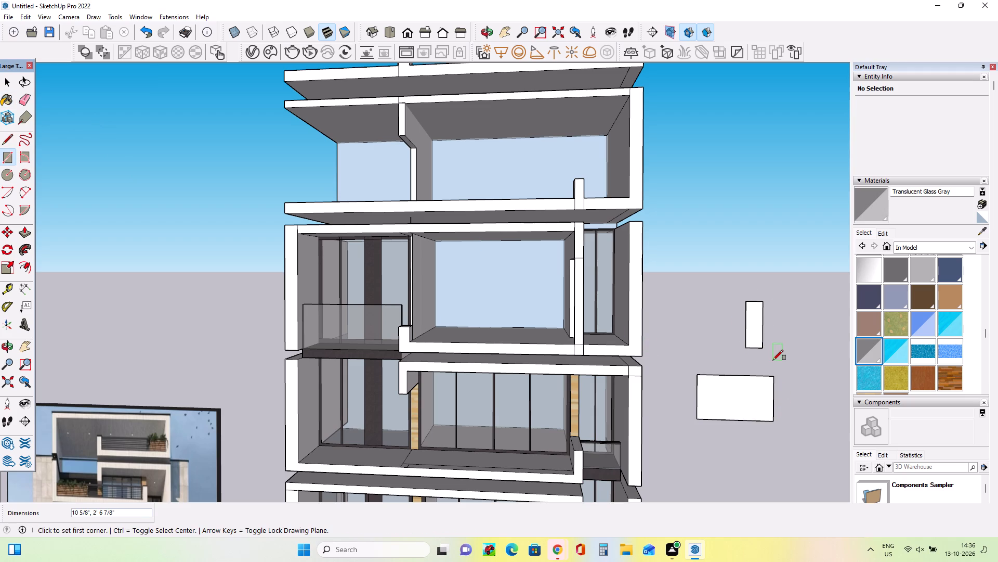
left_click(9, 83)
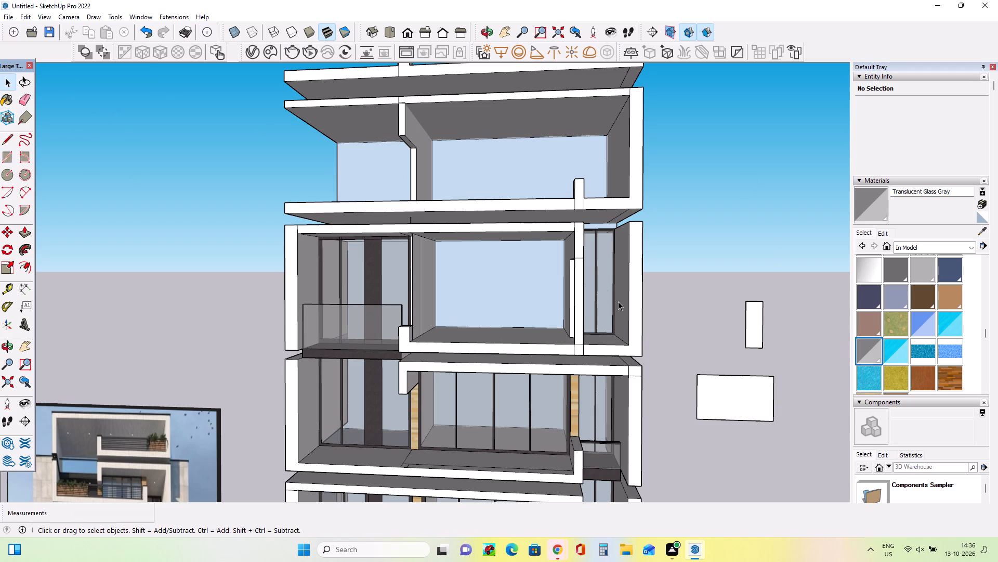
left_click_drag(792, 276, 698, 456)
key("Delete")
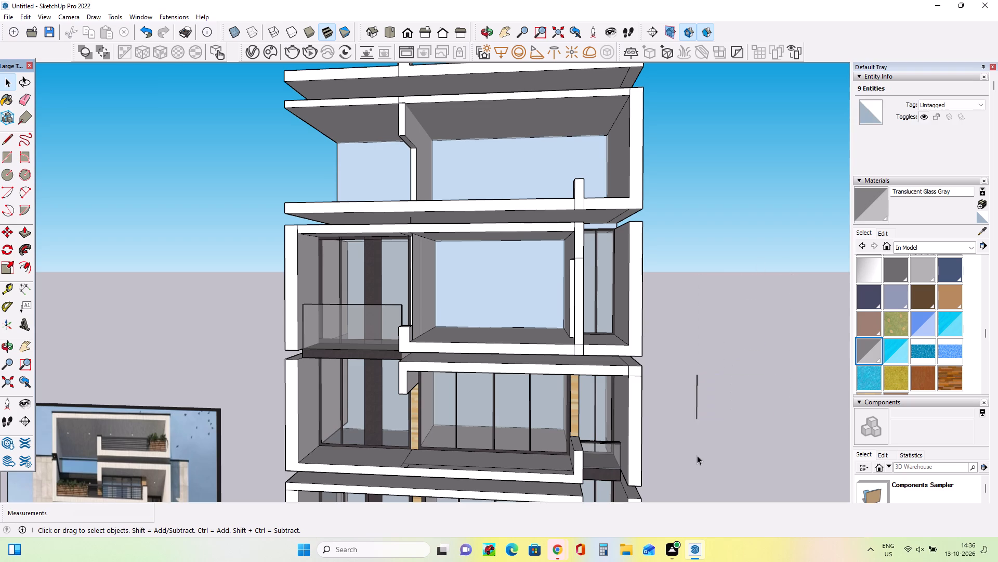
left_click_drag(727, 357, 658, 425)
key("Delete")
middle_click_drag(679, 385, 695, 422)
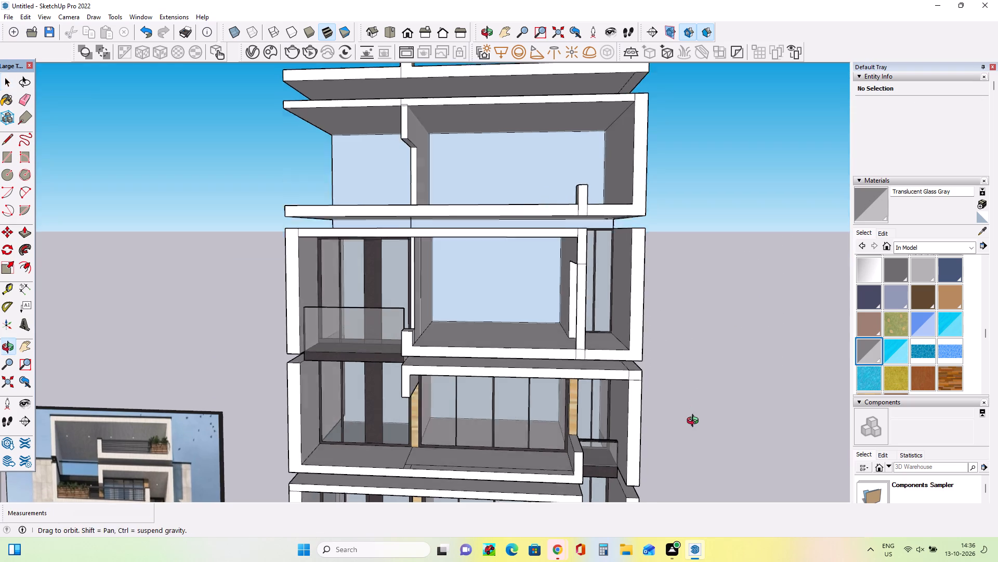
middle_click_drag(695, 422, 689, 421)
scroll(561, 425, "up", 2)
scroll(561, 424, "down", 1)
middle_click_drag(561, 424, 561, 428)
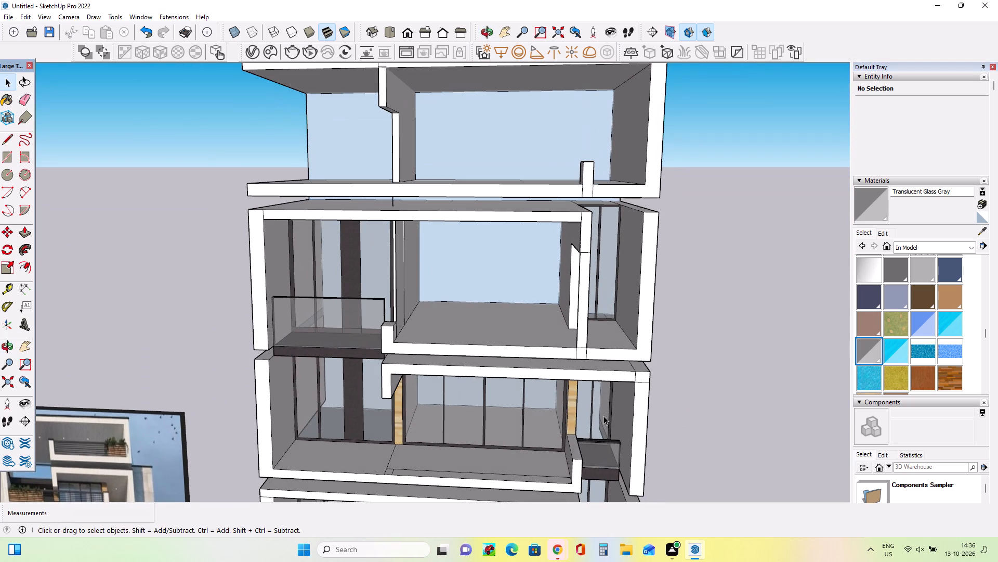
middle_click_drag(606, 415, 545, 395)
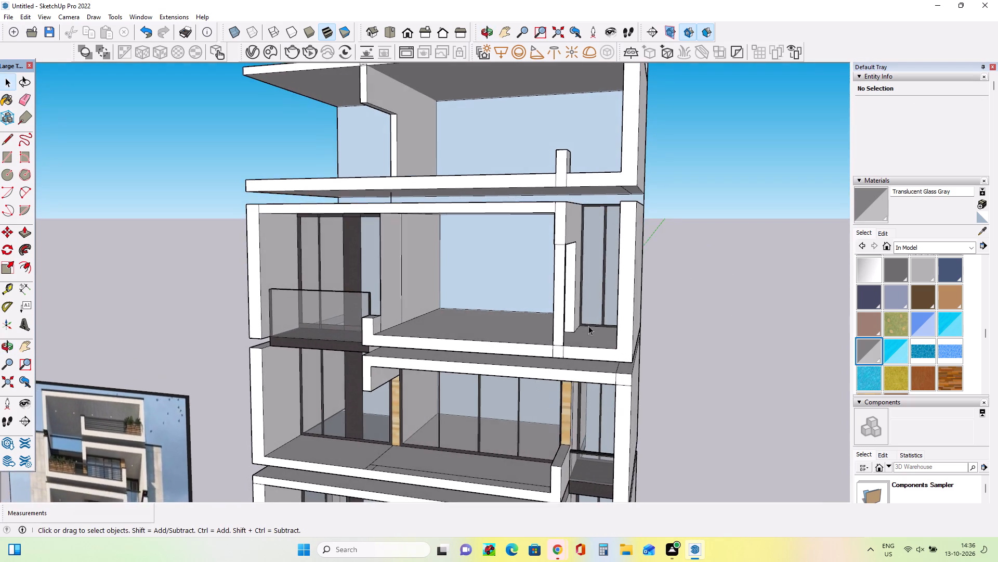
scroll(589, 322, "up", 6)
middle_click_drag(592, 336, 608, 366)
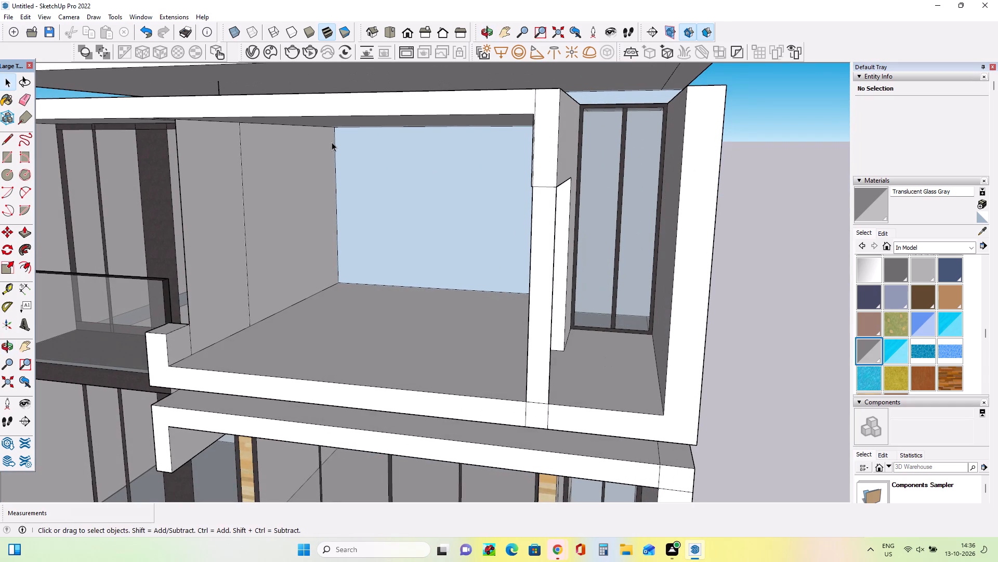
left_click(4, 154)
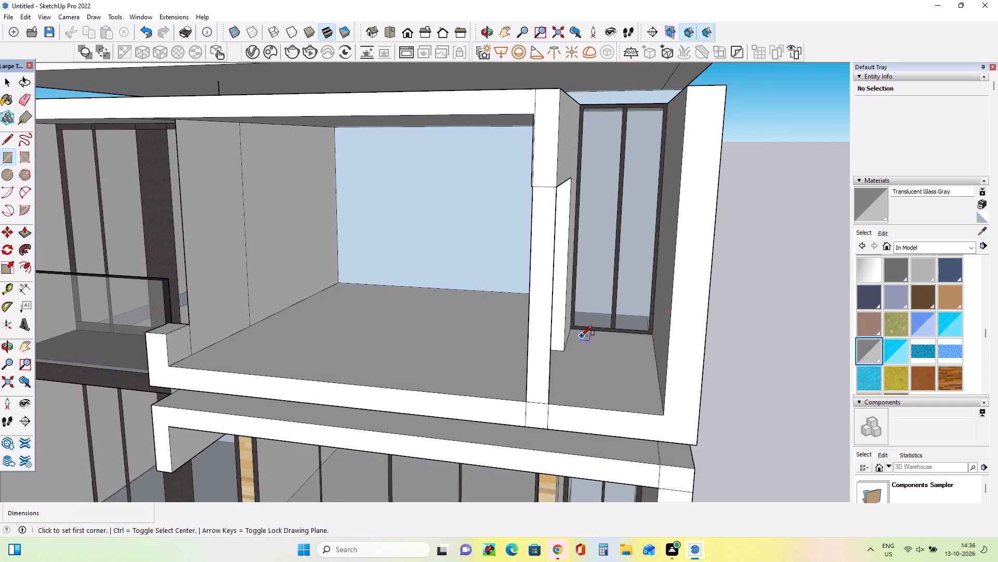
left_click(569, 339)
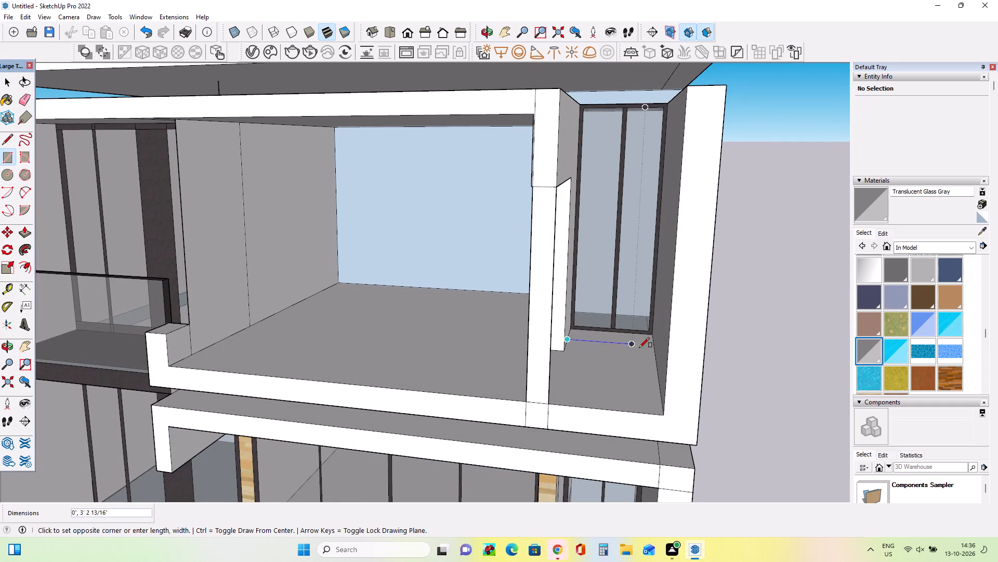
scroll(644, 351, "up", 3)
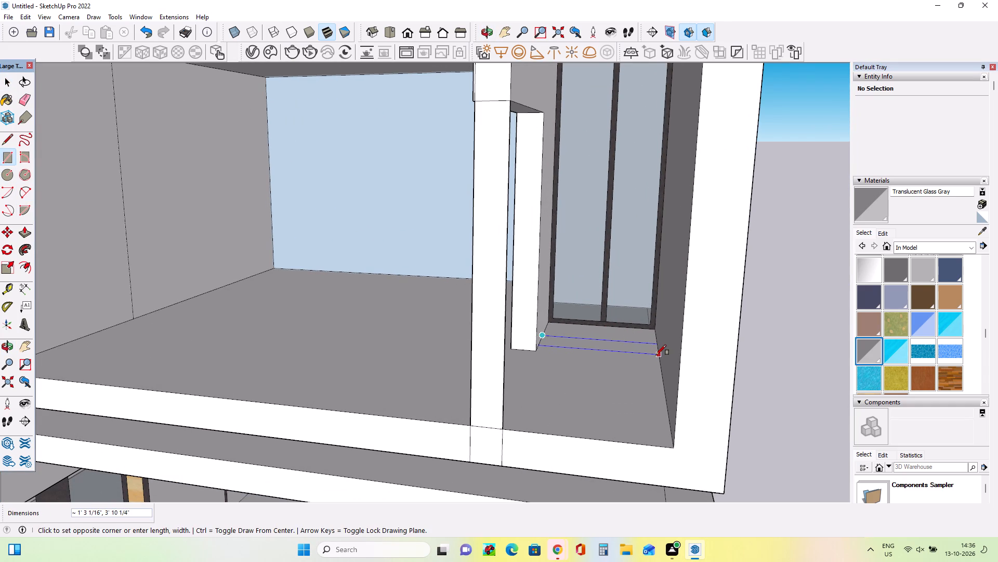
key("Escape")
Move the reference image upward about 34' 7 1/2" so it stands beside the upper storeys.
scroll(716, 340, "down", 12)
scroll(666, 347, "down", 3)
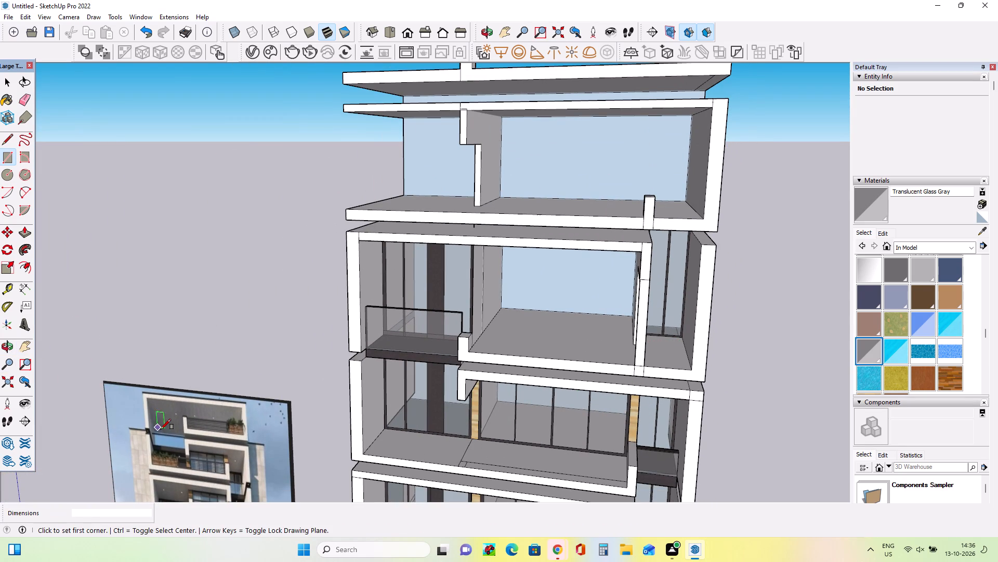
left_click(7, 232)
left_click_drag(183, 466, 191, 429)
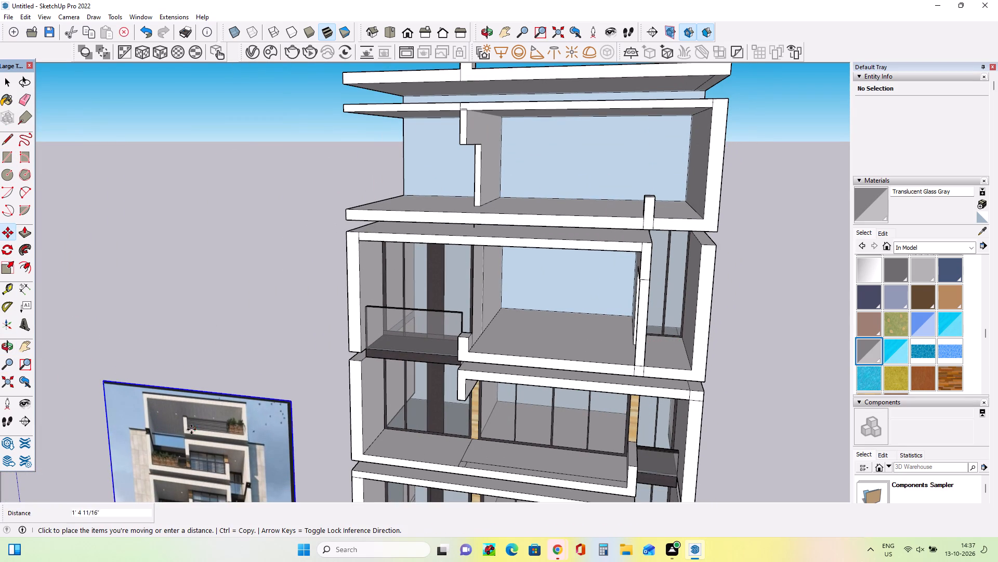
left_click_drag(191, 429, 183, 138)
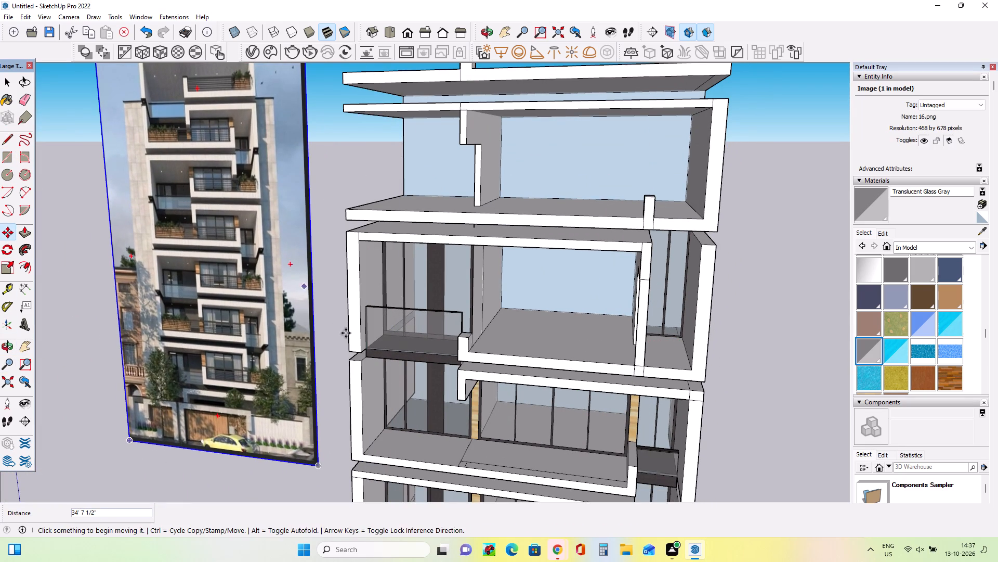
middle_click_drag(352, 335, 361, 334)
scroll(360, 334, "down", 2)
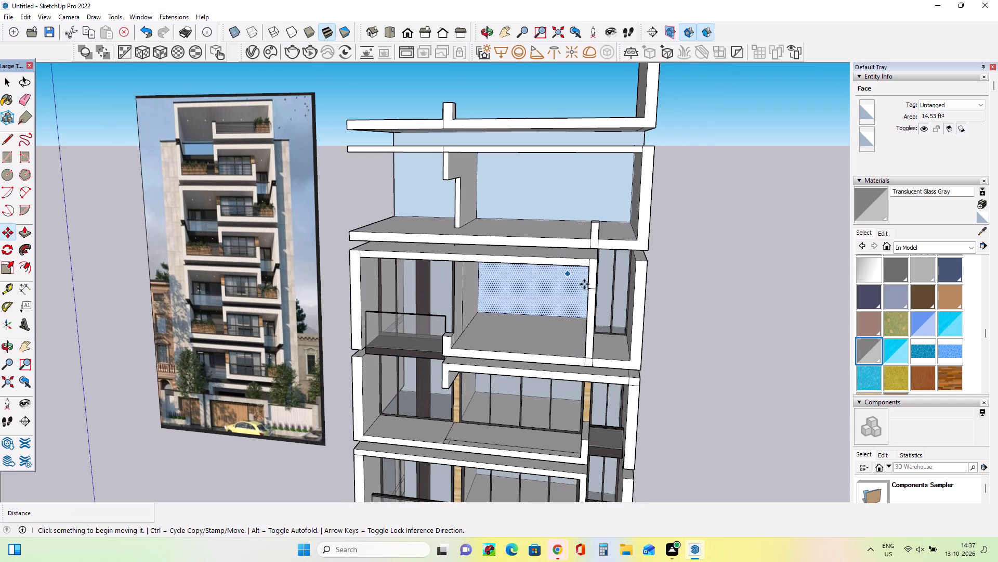
middle_click_drag(580, 340, 595, 330)
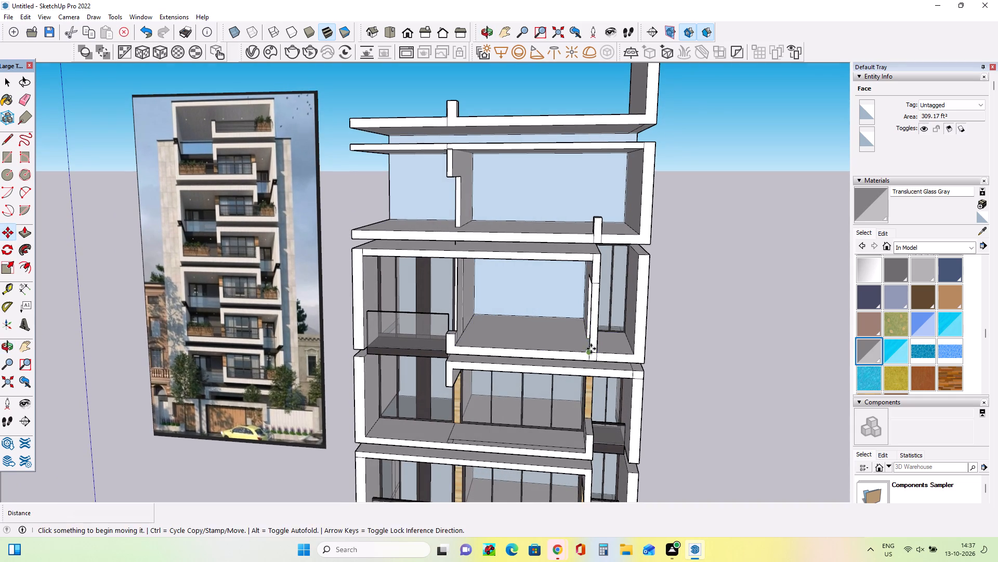
Erase the vertical strip running from the beam's drop to the slab beside the side window, plus the short leftover lines on the slab edge.
middle_click(591, 349)
scroll(579, 363, "up", 3)
middle_click_drag(582, 362, 589, 361)
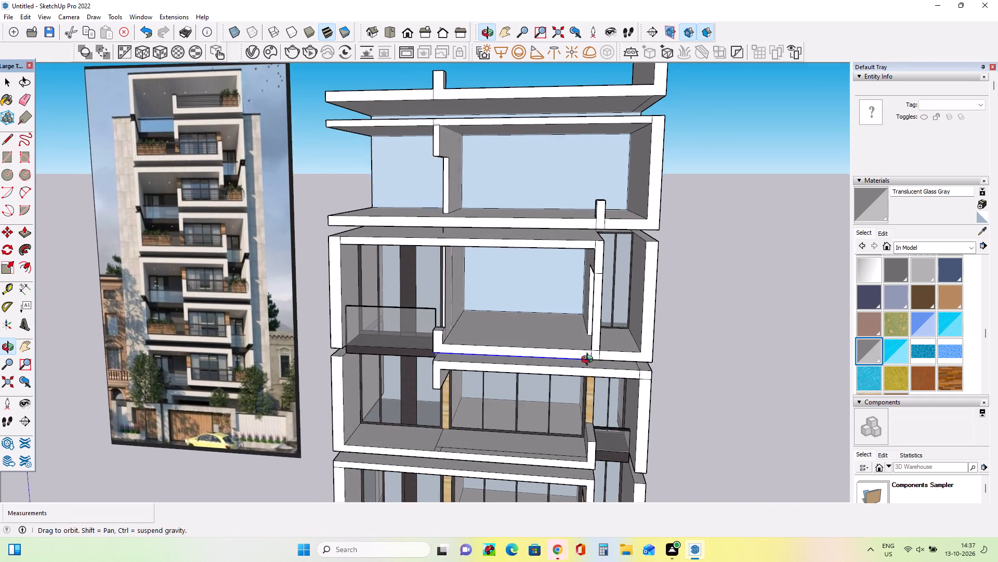
middle_click_drag(589, 361, 607, 352)
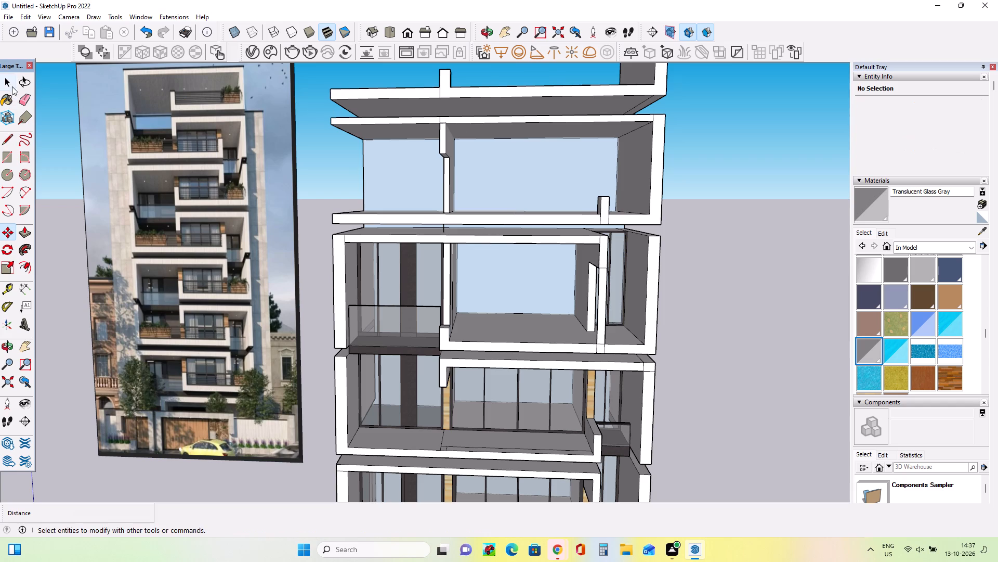
left_click(27, 100)
left_click(600, 310)
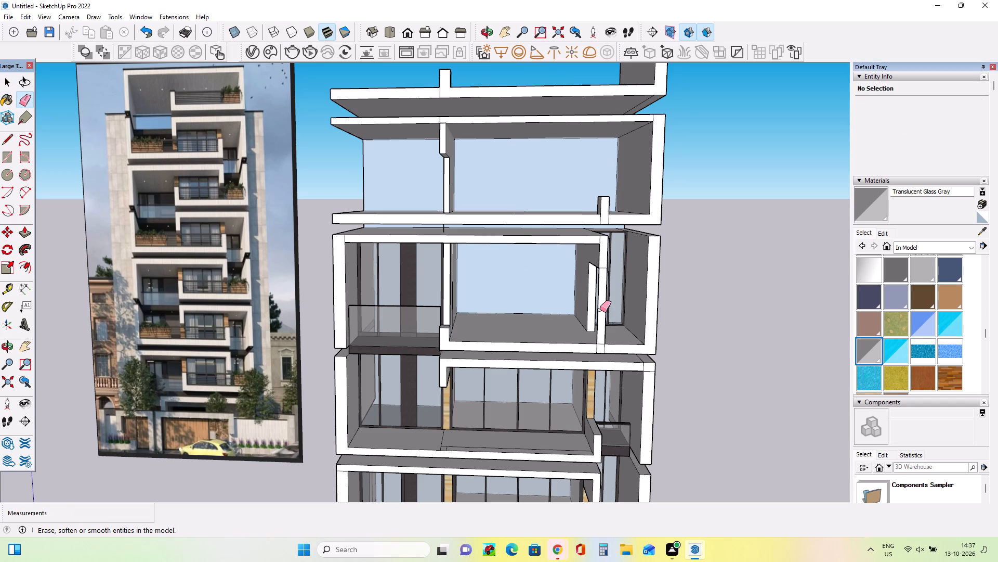
left_click(607, 310)
left_click(598, 312)
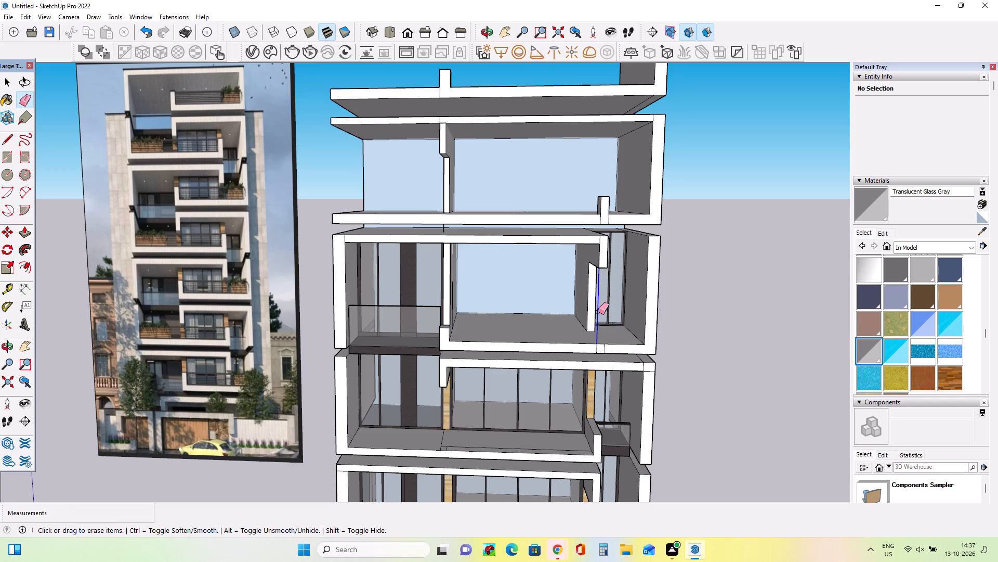
scroll(595, 366, "up", 3)
left_click(608, 344)
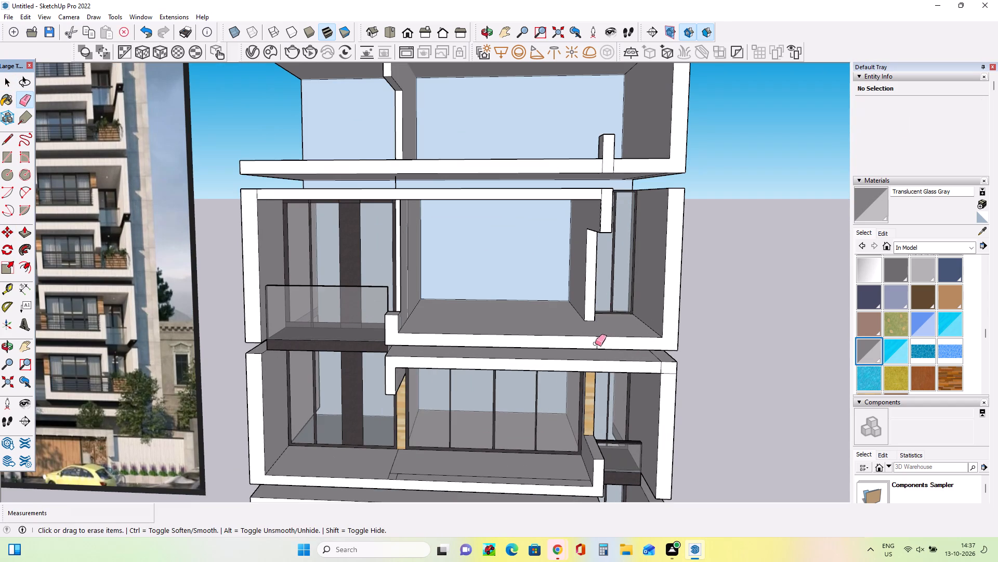
left_click(598, 344)
Erase the rear vertical edge of the partition wall between the glass-fronted balcony and the open central bay, removing its side face.
scroll(502, 368, "down", 4)
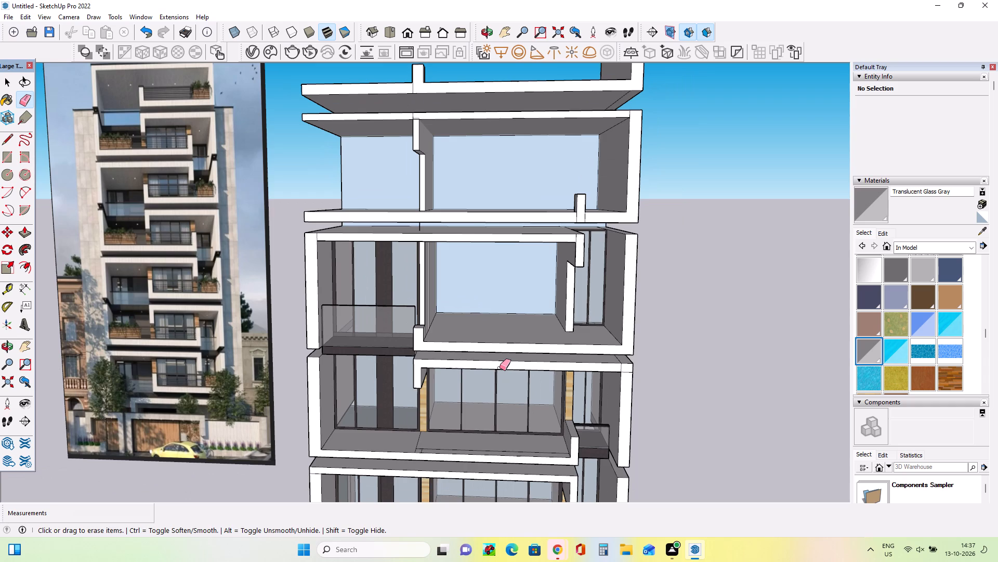
middle_click_drag(475, 345, 470, 355)
scroll(466, 349, "up", 3)
middle_click_drag(465, 348, 426, 311)
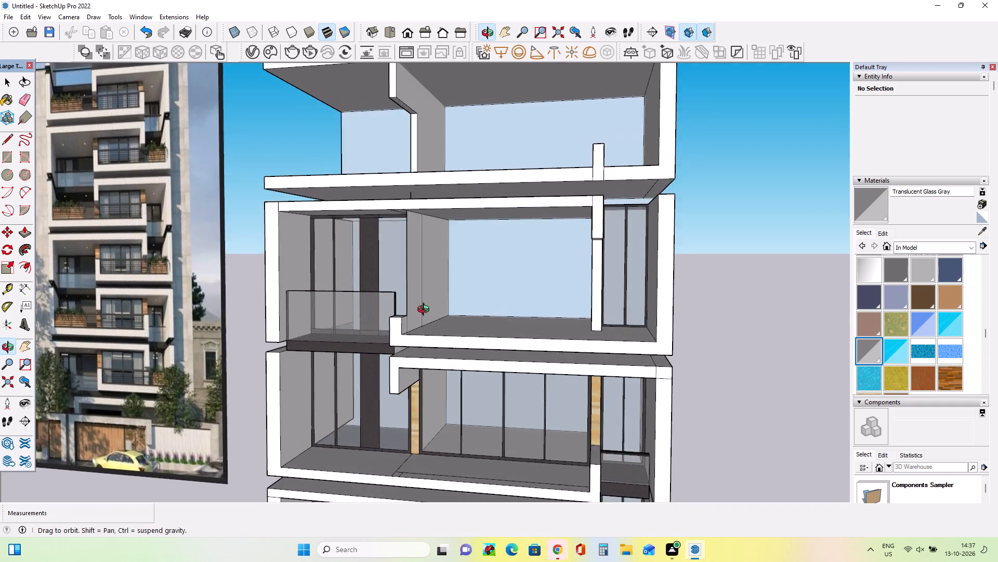
middle_click_drag(426, 311, 555, 332)
left_click(443, 299)
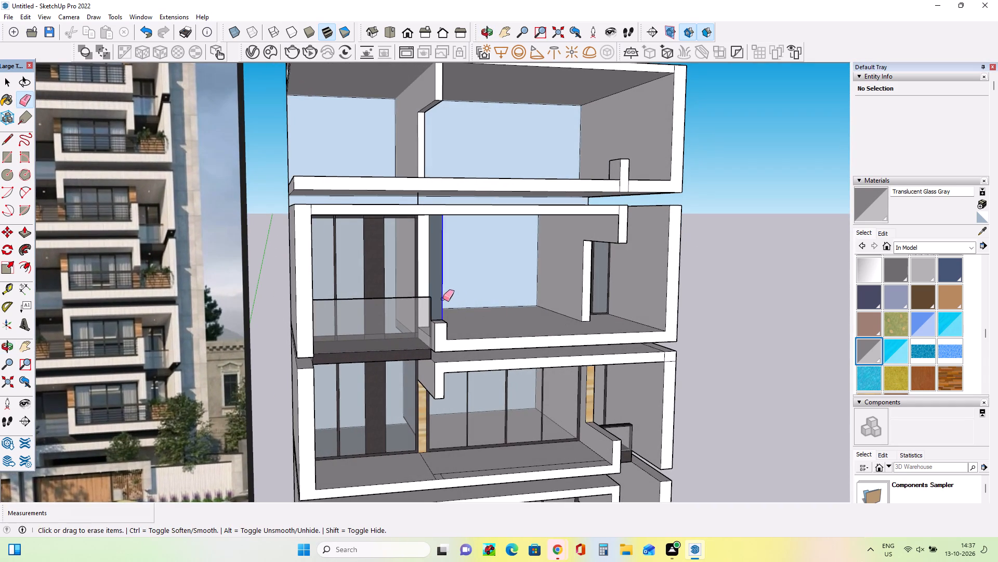
Draw a rectangle about 14' 5 5/16" by 9' 11 5/16" filling the central bay opening between the partition and the narrow wall strip.
middle_click_drag(482, 303, 417, 317)
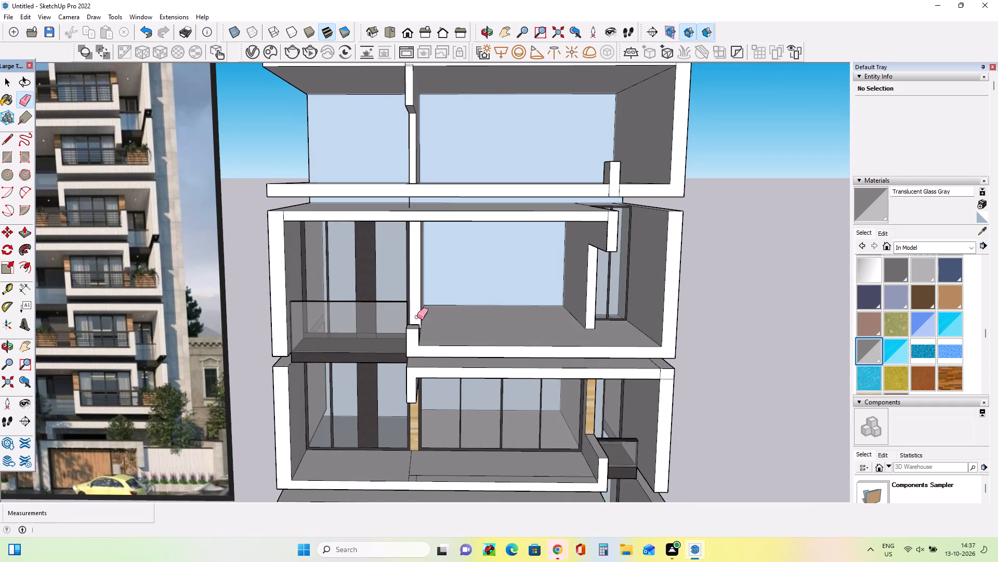
left_click(8, 159)
middle_click_drag(473, 306, 463, 288)
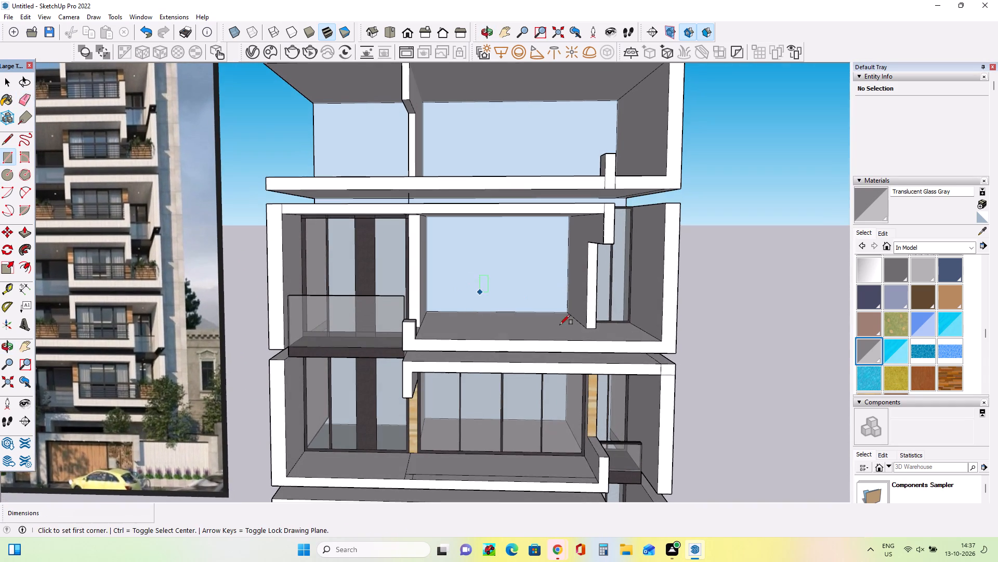
left_click(586, 329)
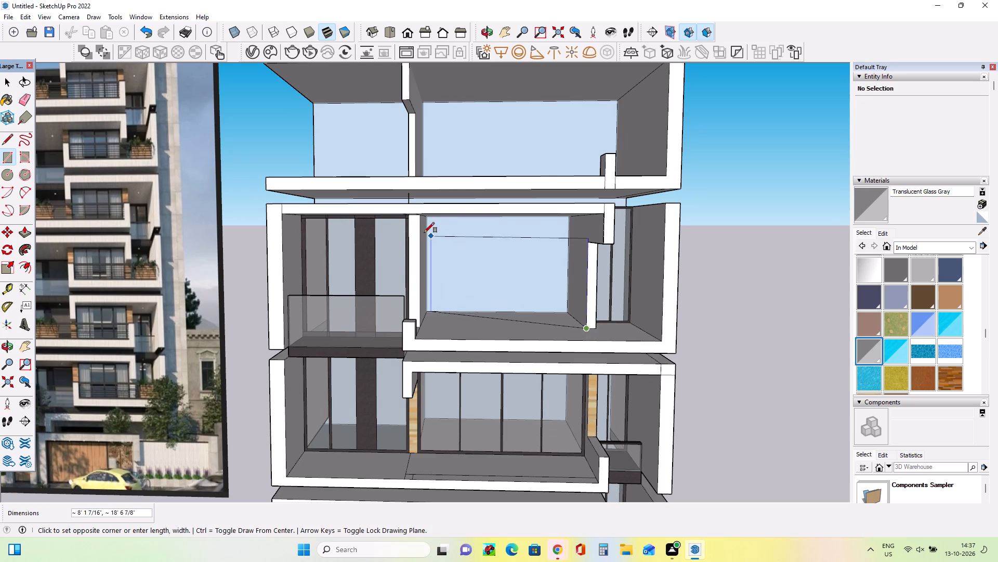
middle_click_drag(419, 219, 428, 201)
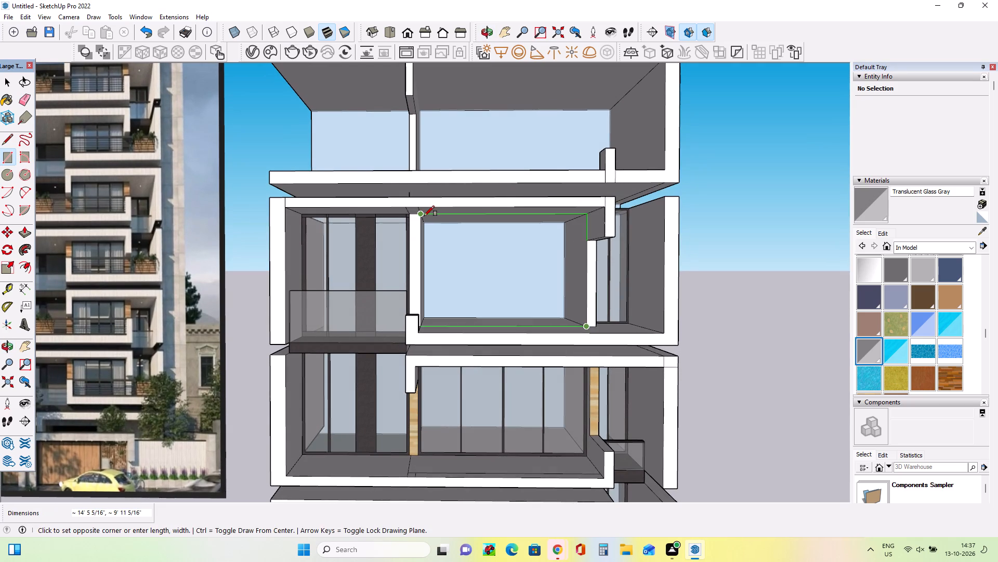
left_click(424, 216)
Offset the new window rectangle inward by about 3 1/8" to form its frame border.
middle_click_drag(518, 292, 493, 329)
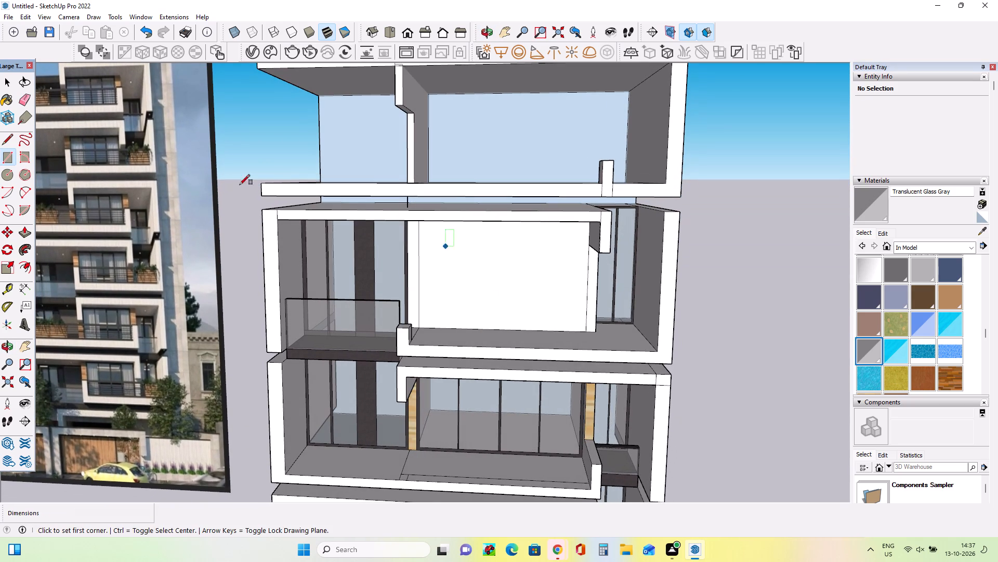
left_click(29, 265)
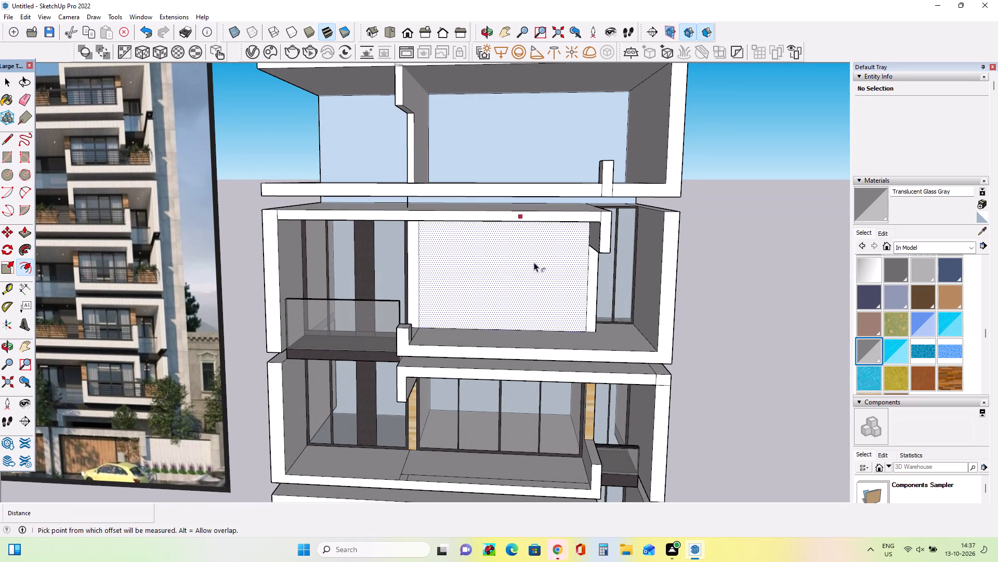
left_click(500, 275)
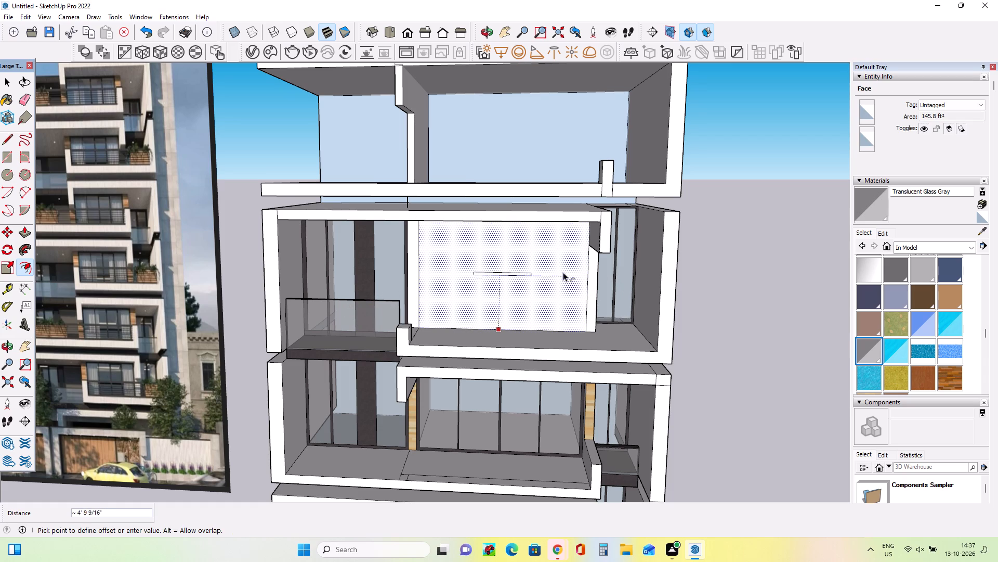
left_click(544, 327)
Paint the central window's frame border with the Asphalt New material.
middle_click_drag(625, 322, 636, 263)
scroll(872, 303, "up", 5)
left_click(874, 259)
scroll(590, 299, "up", 3)
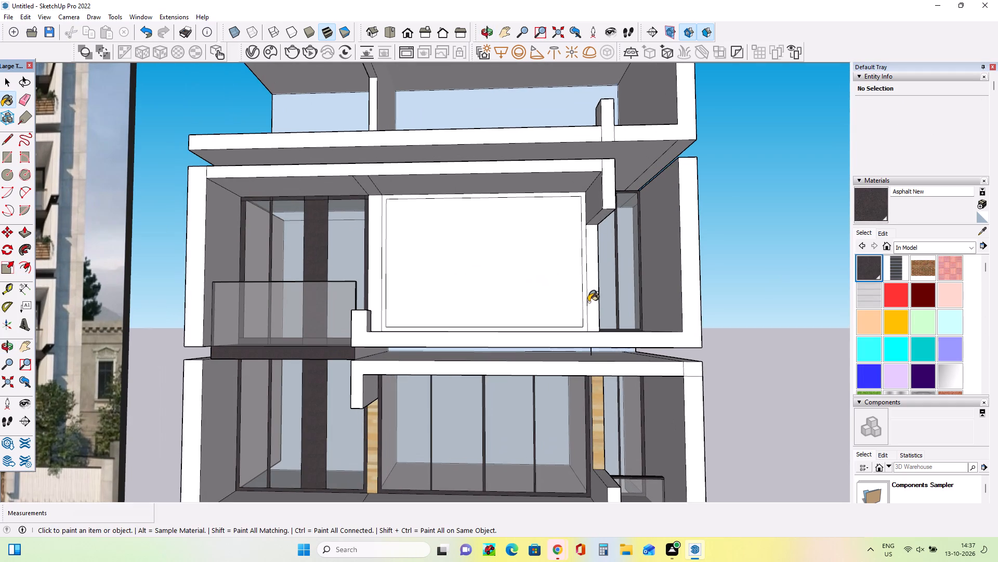
left_click(584, 303)
Paint the two narrow wall strips flanking the central window with Wood Floor Light.
scroll(607, 304, "up", 1)
middle_click_drag(607, 304, 613, 320)
scroll(613, 319, "down", 5)
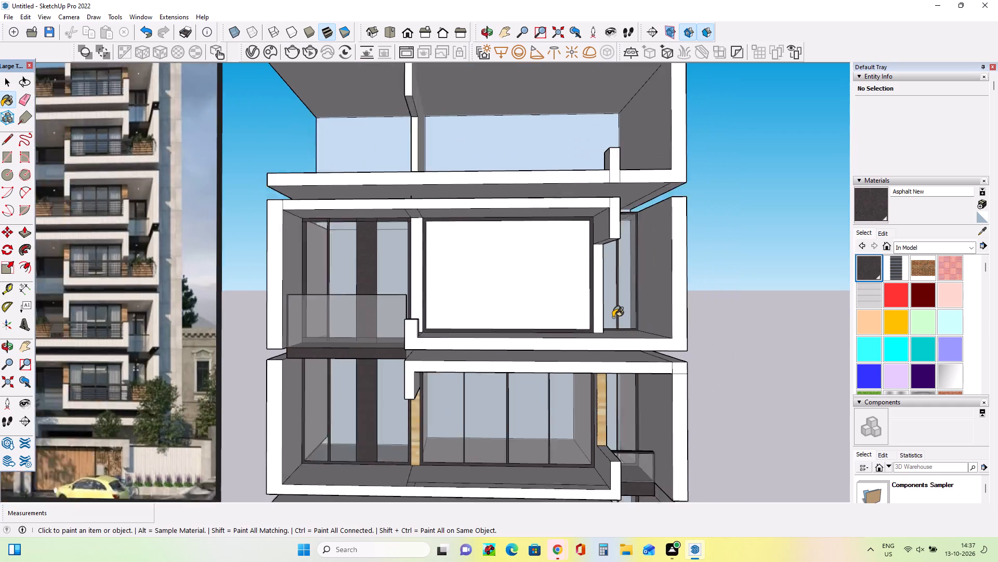
scroll(613, 317, "down", 1)
scroll(611, 317, "up", 1)
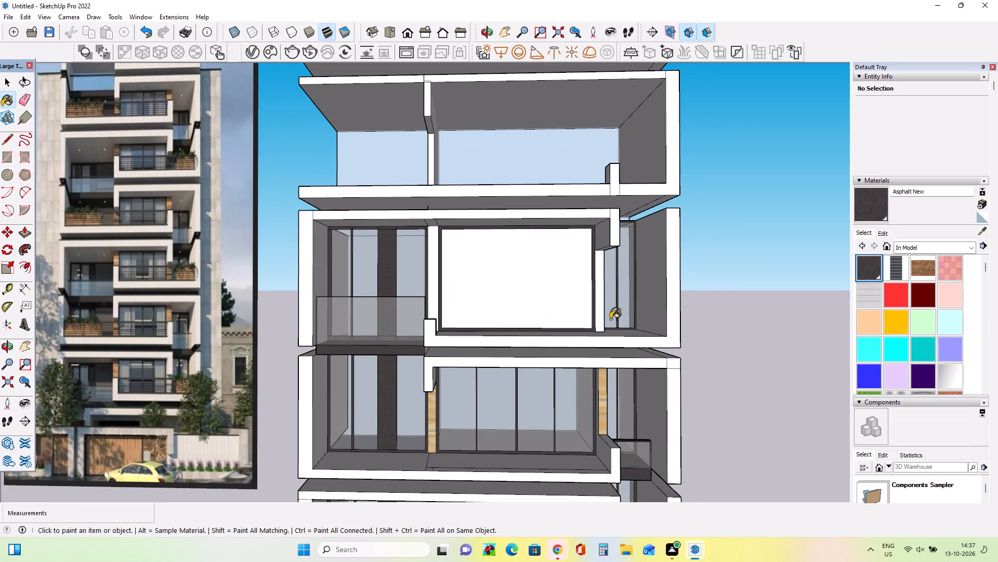
scroll(608, 314, "down", 1)
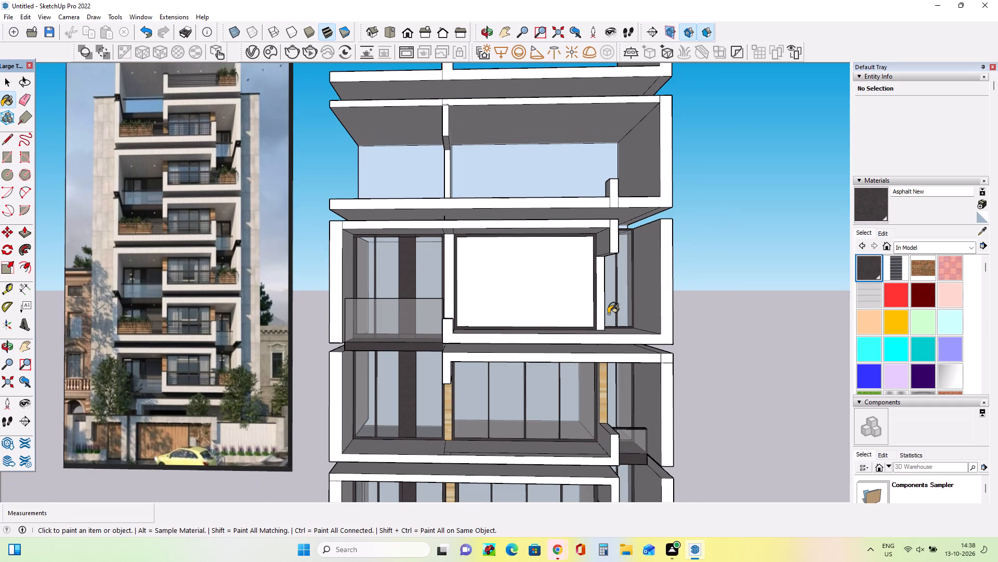
scroll(874, 322, "down", 6)
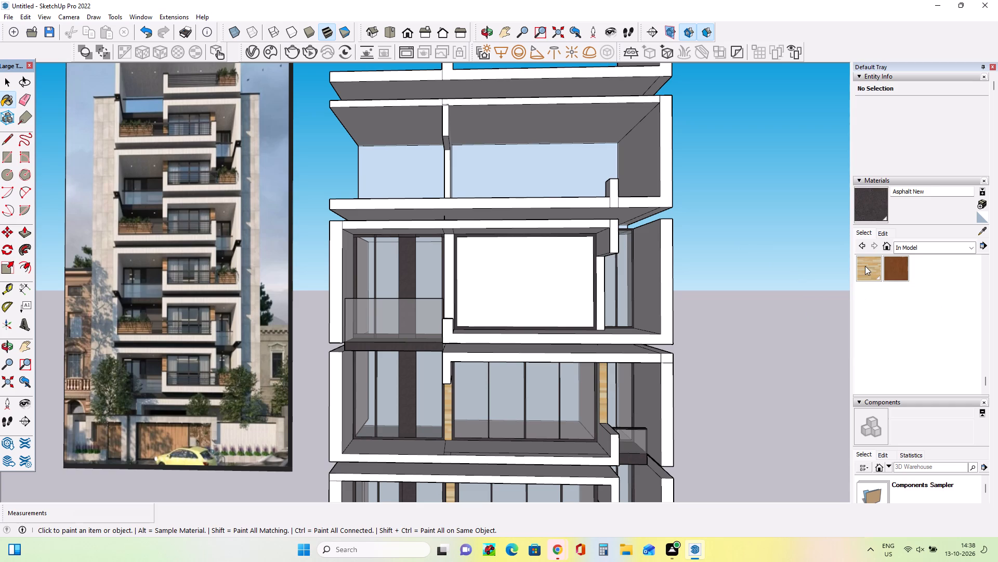
left_click(865, 266)
left_click(600, 300)
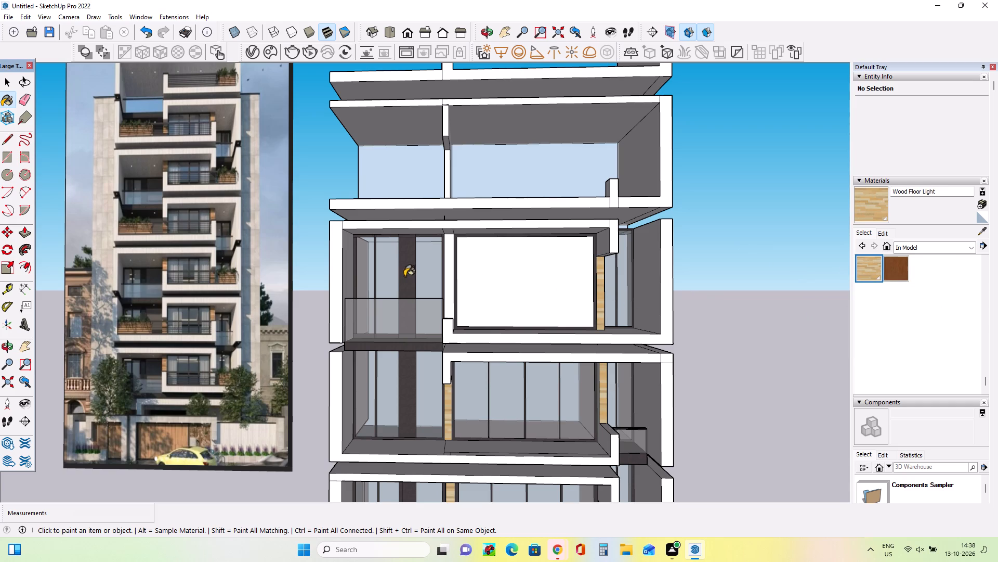
left_click(451, 285)
Draw a vertical mullion about 3 1/8" by 9' 3 13/16" down the middle of the central window.
middle_click_drag(480, 310, 482, 322)
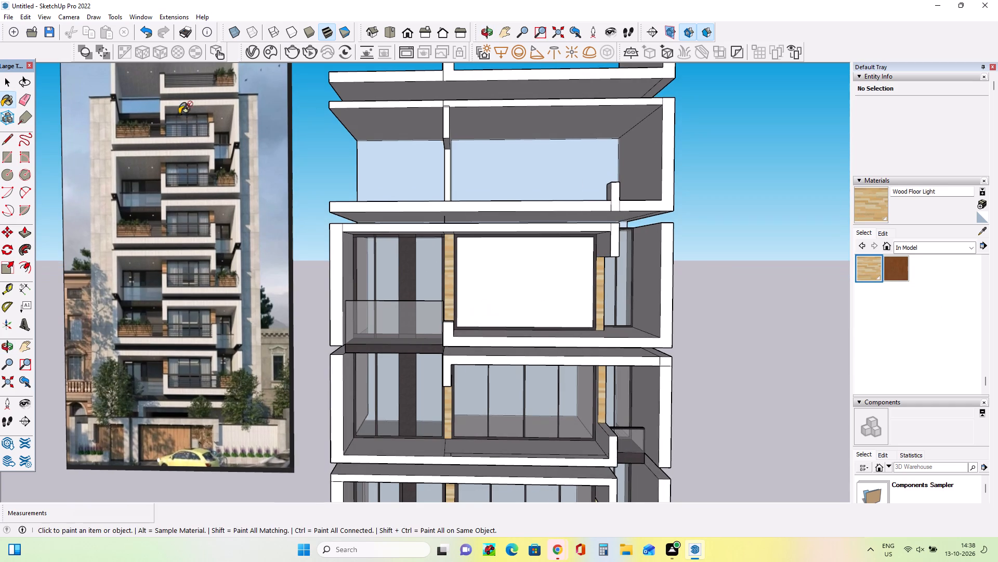
left_click(5, 164)
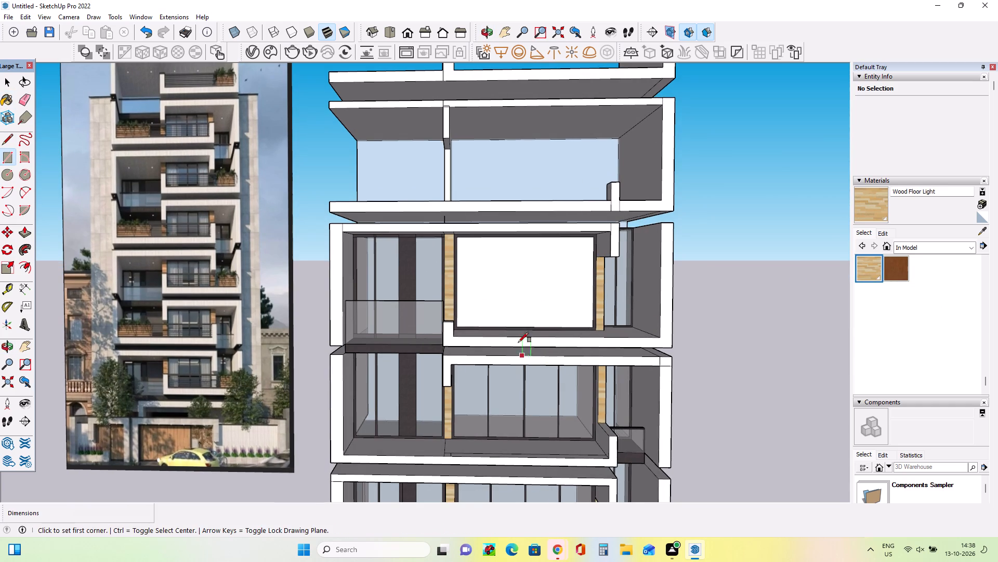
left_click(526, 328)
scroll(528, 242, "up", 3)
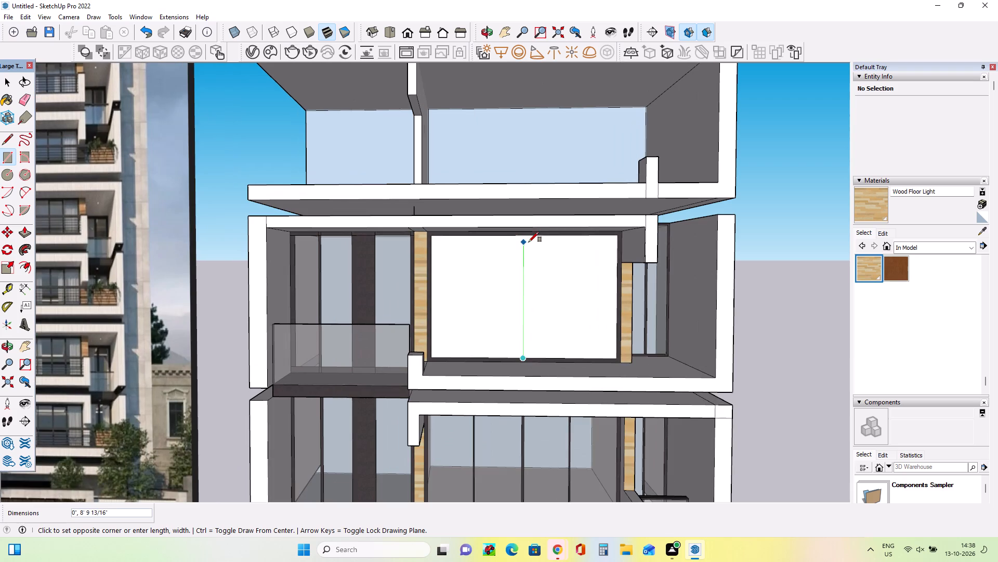
scroll(529, 236, "up", 3)
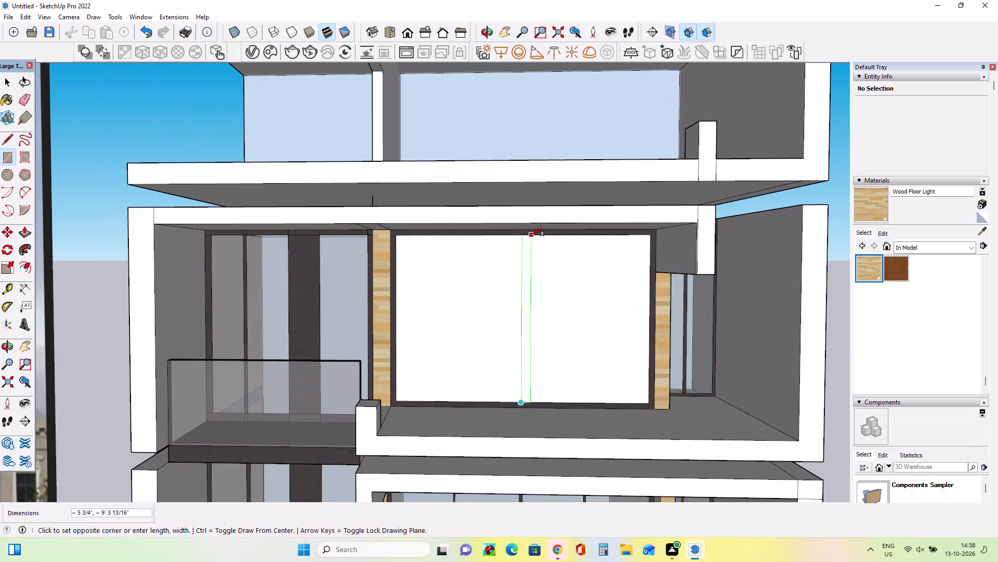
scroll(531, 236, "up", 3)
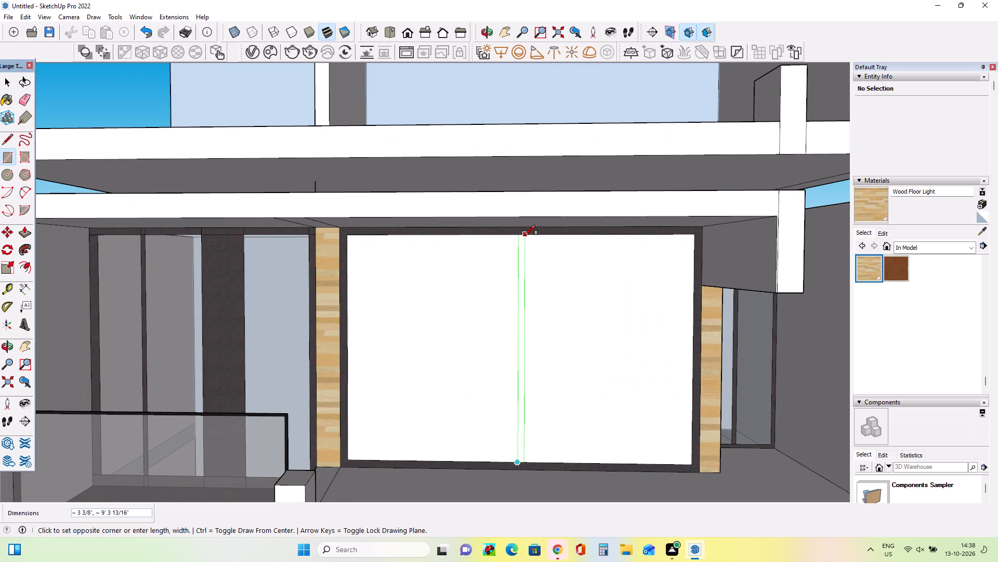
left_click(525, 235)
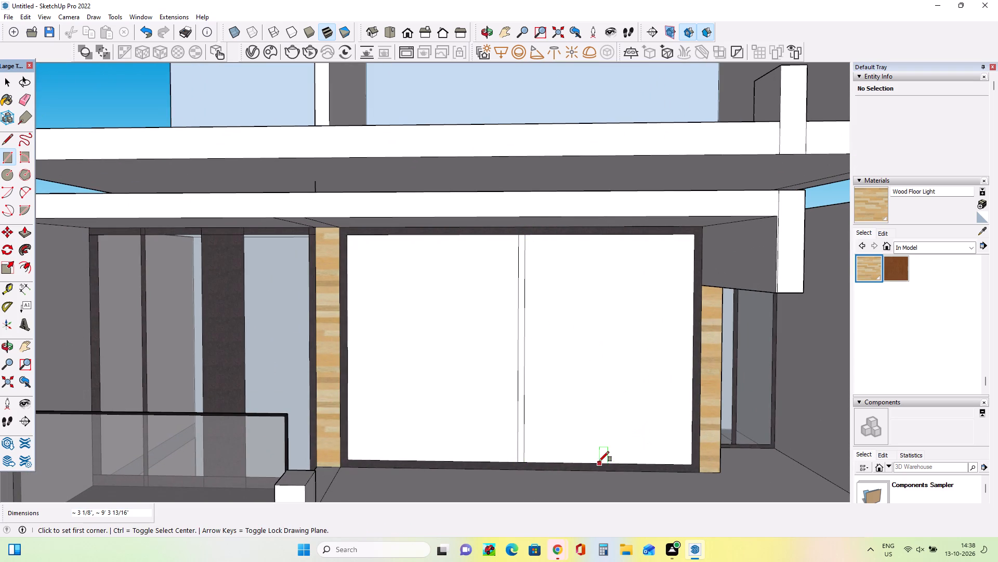
Draw a thin full-height vertical mullion, about 9' 3 13/16" tall, midway across the window's right half.
left_click(602, 462)
scroll(614, 259, "up", 3)
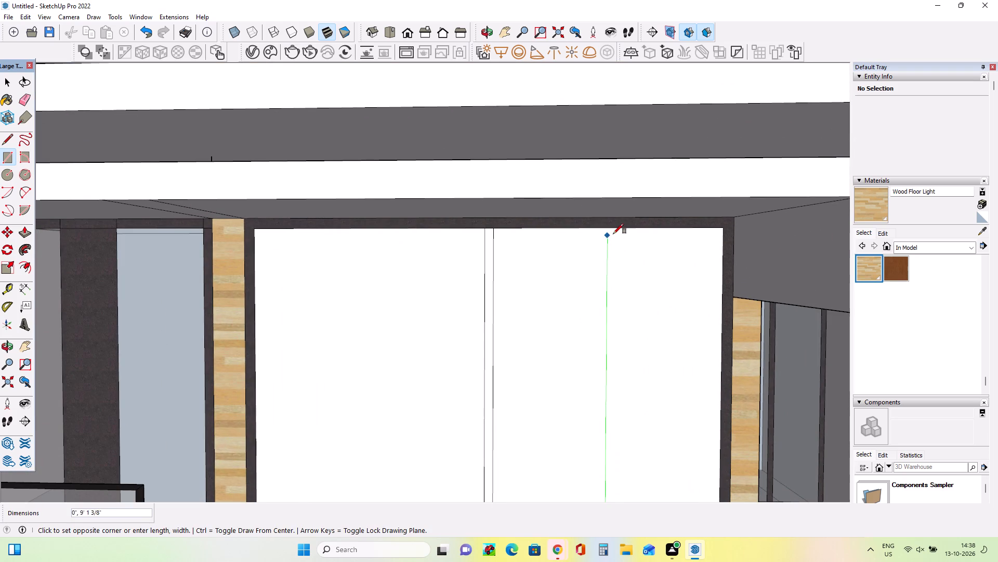
scroll(617, 227, "up", 3)
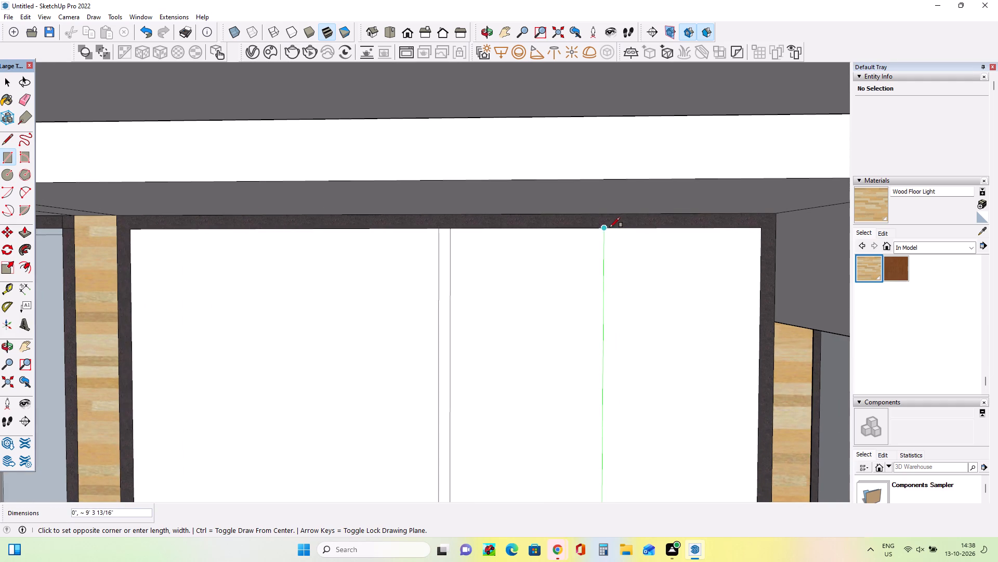
left_click(613, 226)
Draw a matching vertical mullion about 2 13/16" by 9' 3 13/16" midway across the window's left half.
scroll(632, 253, "down", 4)
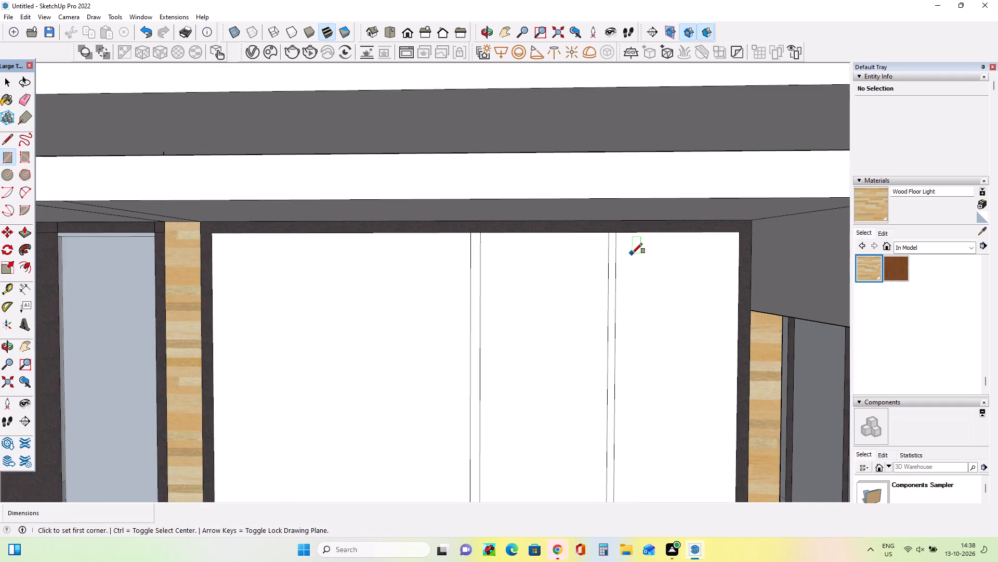
scroll(632, 253, "down", 7)
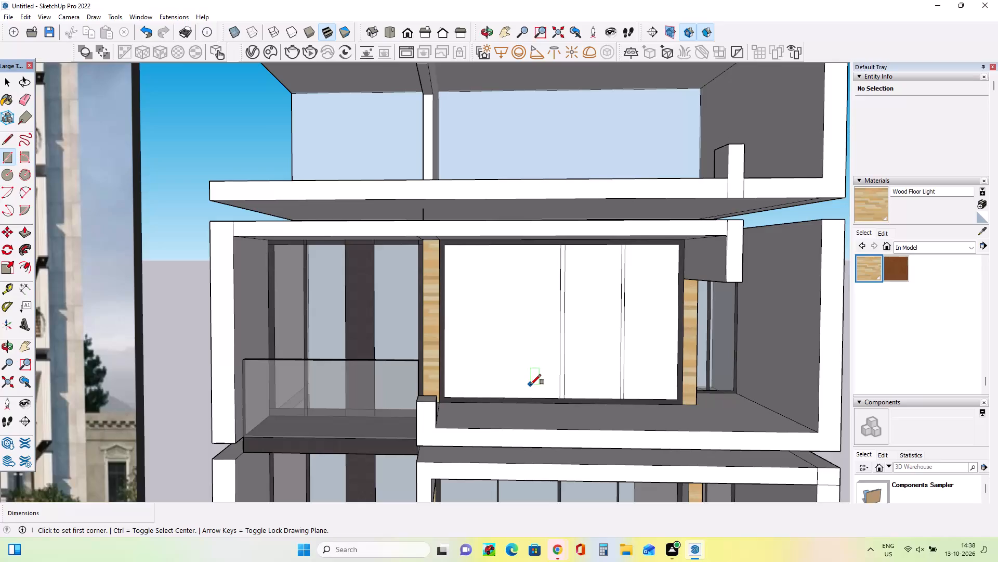
scroll(481, 388, "up", 4)
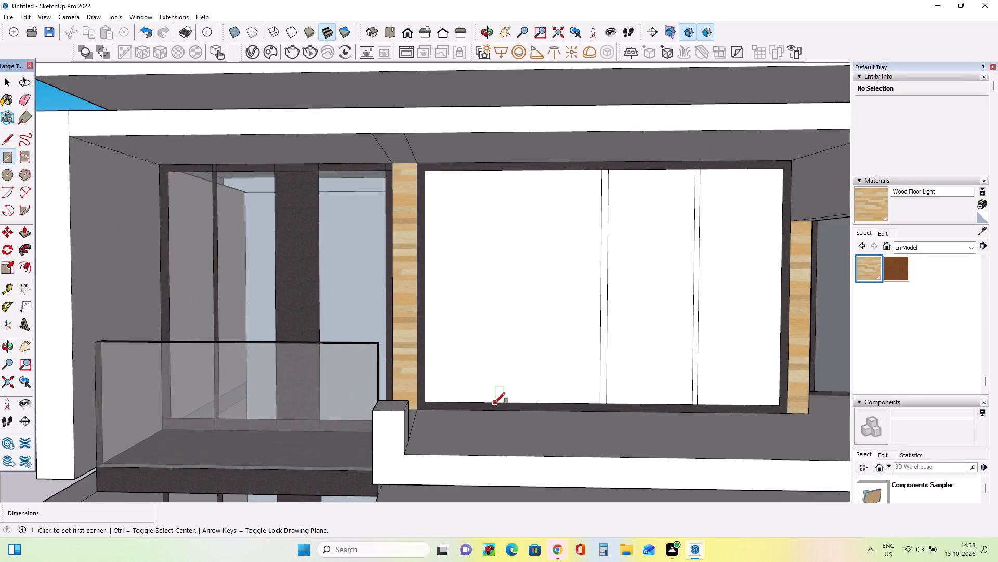
left_click(509, 403)
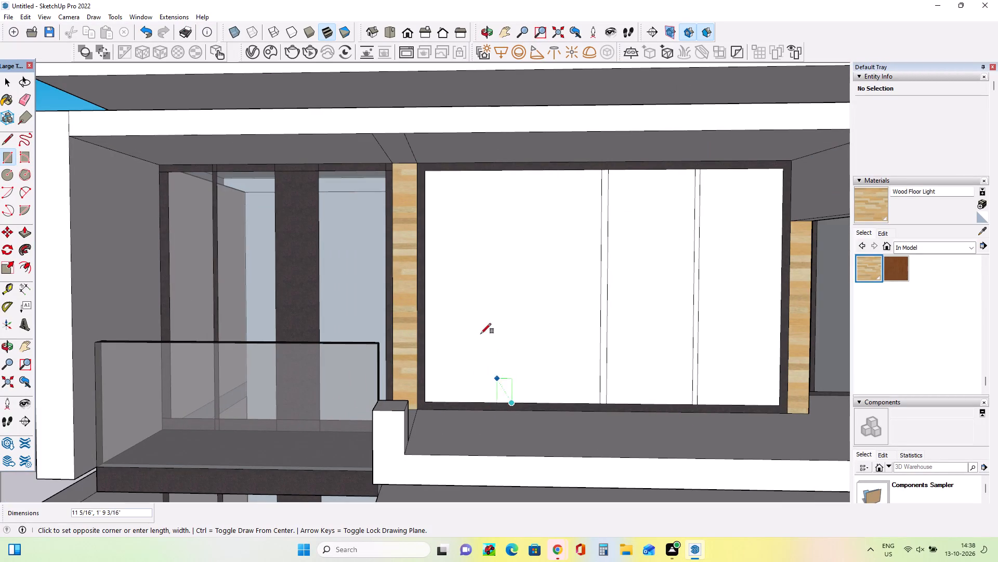
scroll(498, 209, "up", 3)
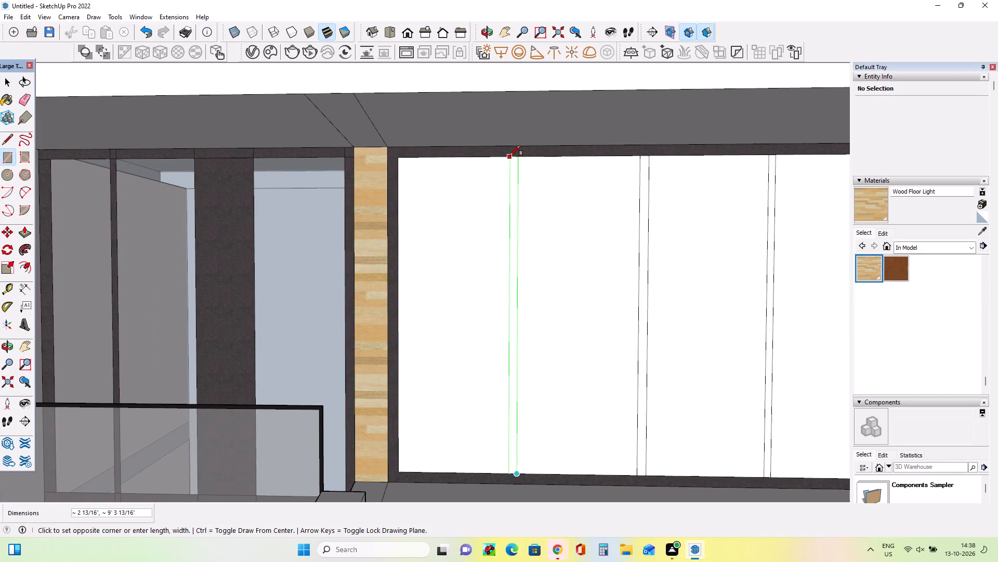
left_click(511, 157)
scroll(661, 374, "down", 6)
scroll(895, 291, "up", 6)
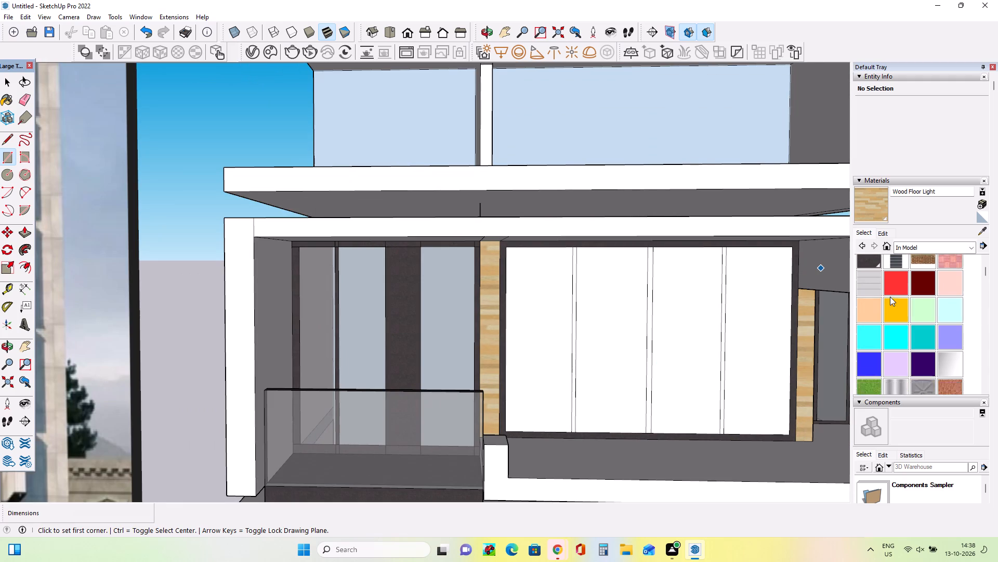
Paint the three vertical mullions of the central window with Asphalt New.
scroll(890, 297, "up", 6)
left_click(869, 269)
scroll(713, 368, "up", 2)
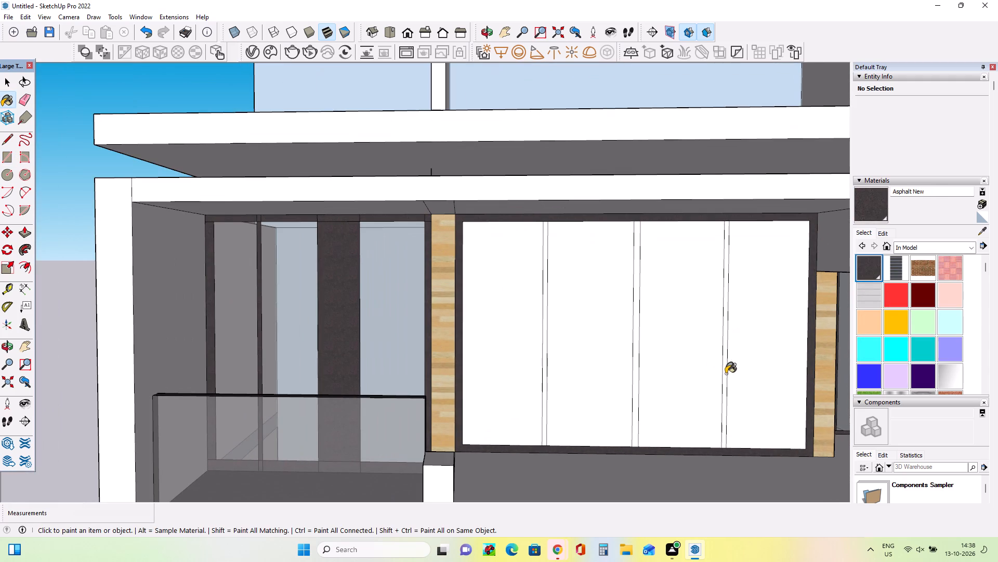
left_click(726, 374)
left_click(636, 382)
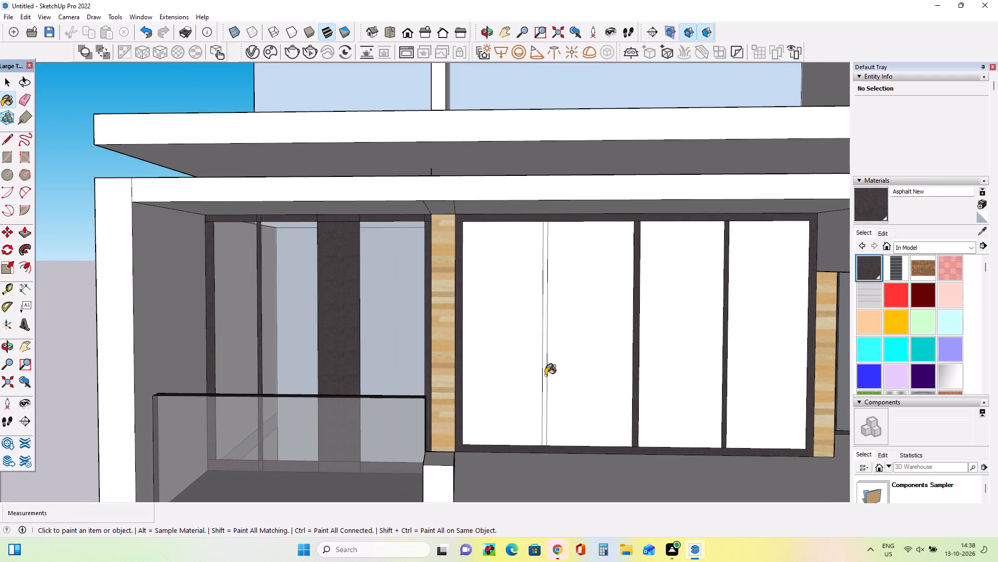
left_click(545, 375)
Paint the four panes of the central window with Translucent Glass Gray.
scroll(755, 375, "down", 3)
scroll(898, 326, "down", 6)
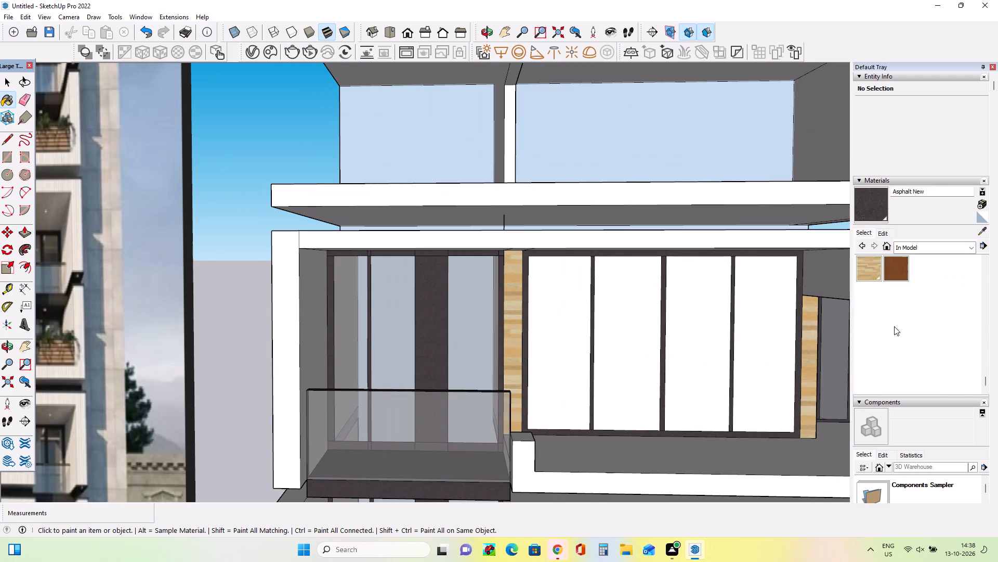
scroll(871, 310, "up", 2)
left_click(868, 337)
left_click(747, 373)
left_click(713, 381)
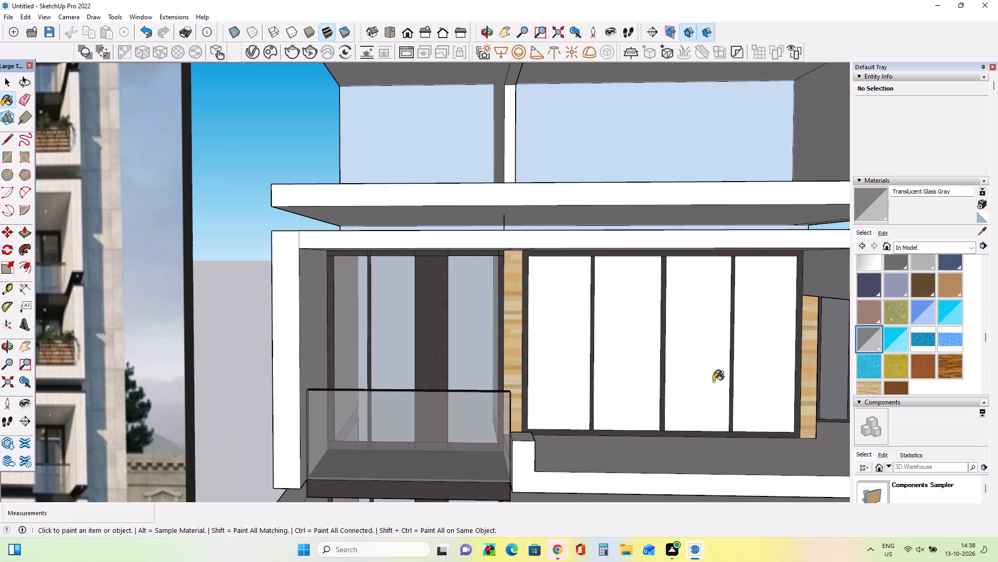
left_click(614, 379)
left_click(549, 375)
Examine the upper storeys in the reference image and compare their walls, windows and balconies with the modelled storeys.
scroll(549, 374, "down", 7)
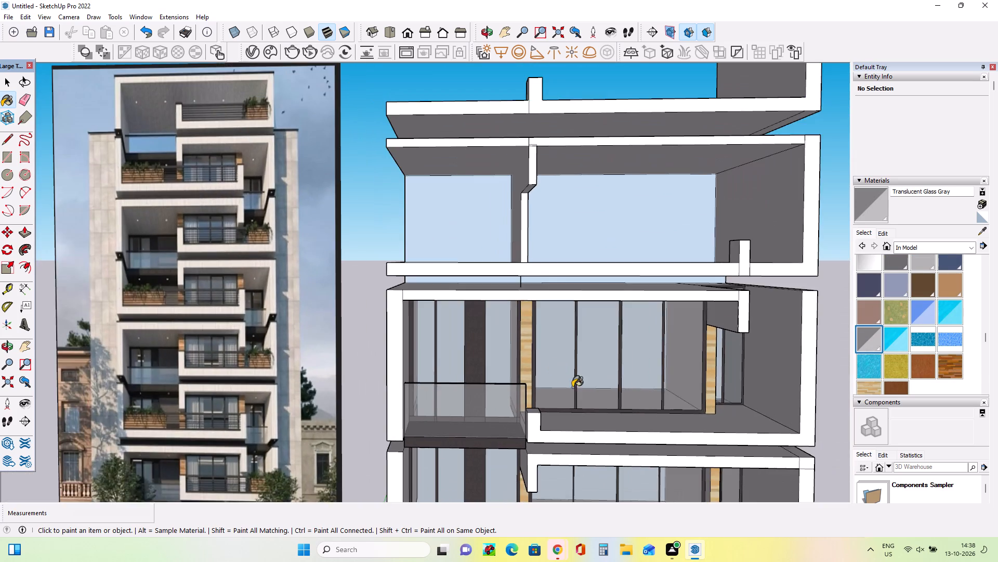
middle_click_drag(667, 412, 603, 394)
scroll(603, 394, "down", 3)
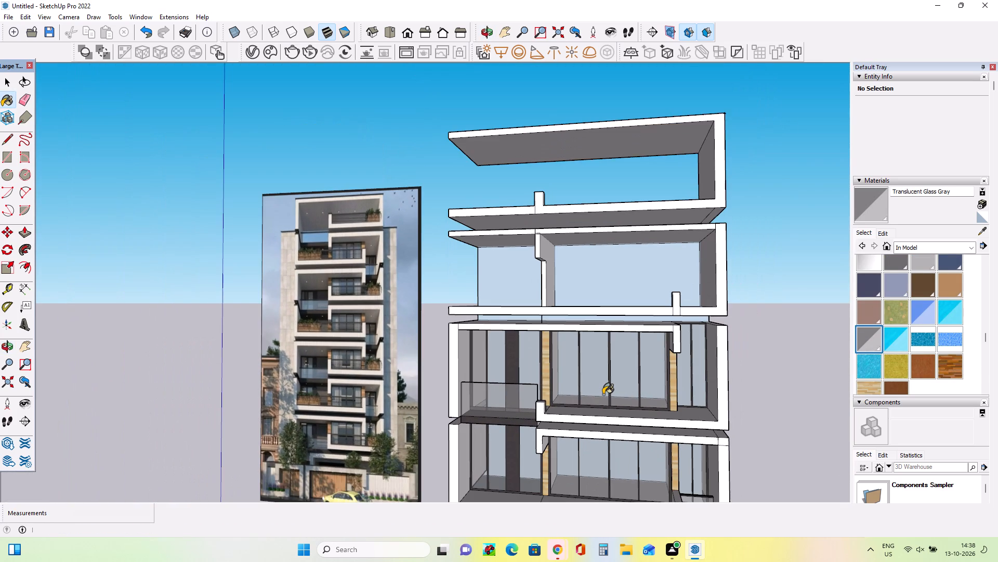
scroll(634, 416, "up", 3)
middle_click_drag(631, 405, 648, 445)
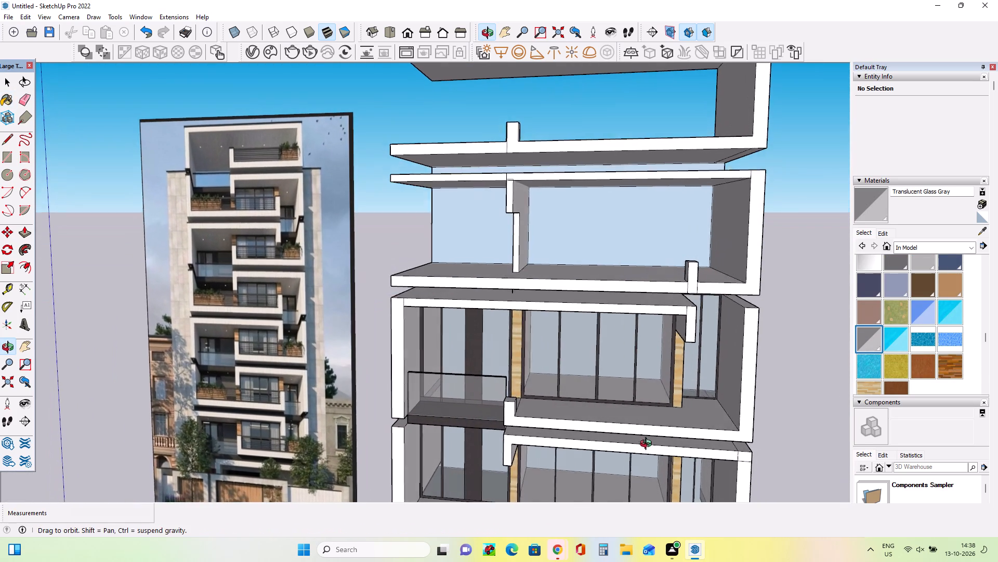
middle_click_drag(648, 445, 648, 445)
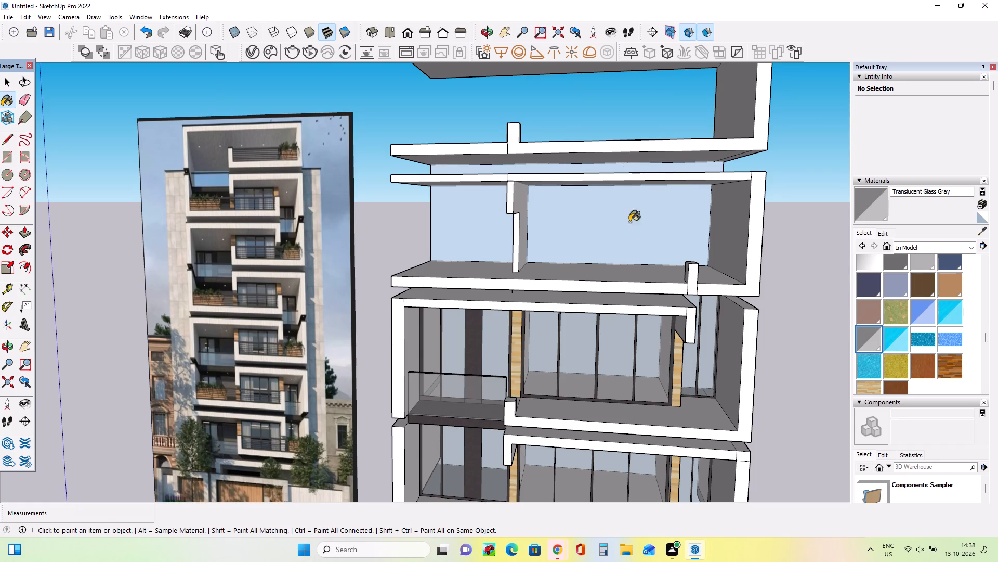
scroll(235, 224, "up", 3)
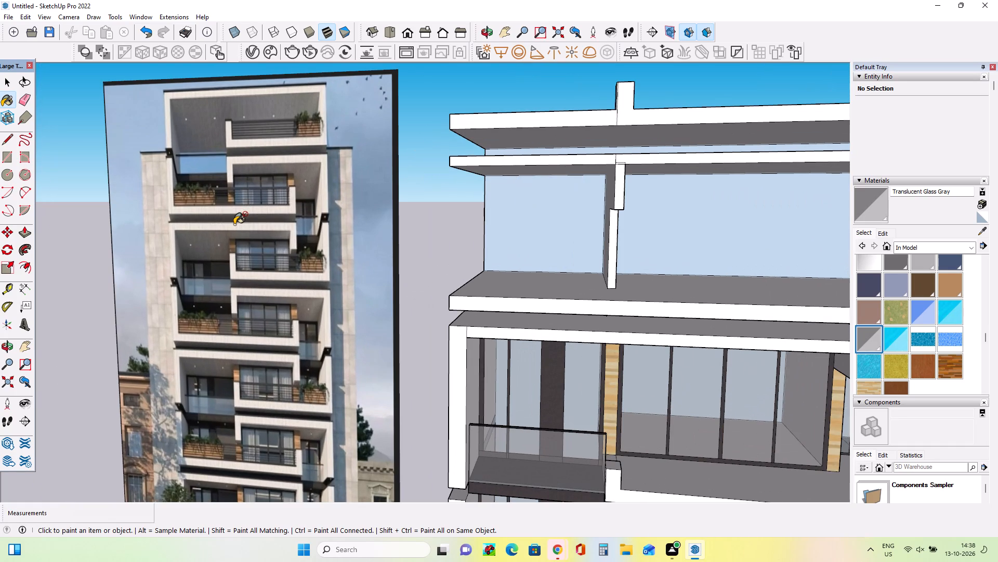
scroll(282, 176, "up", 7)
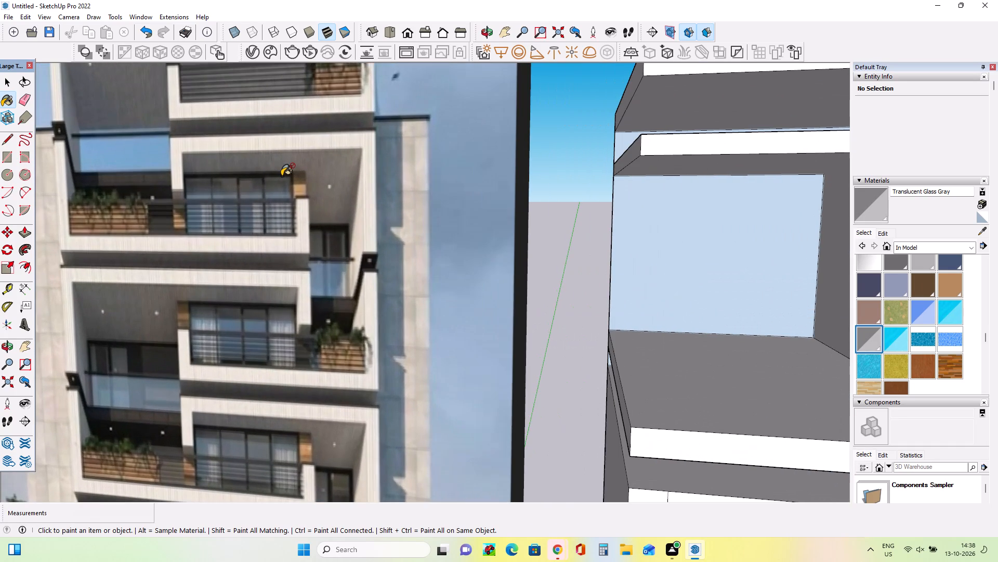
middle_click_drag(232, 221, 281, 189)
scroll(281, 190, "down", 3)
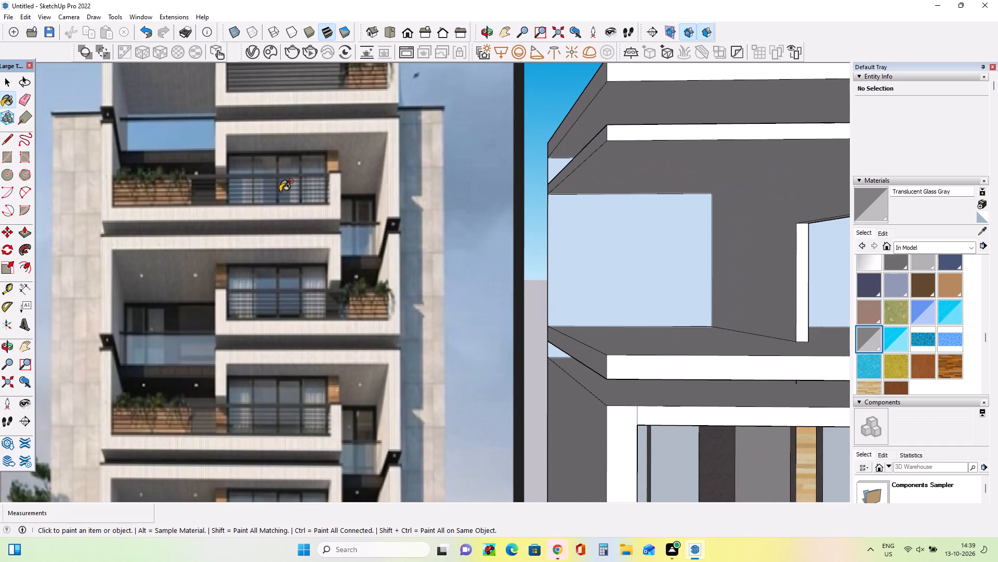
scroll(268, 196, "up", 2)
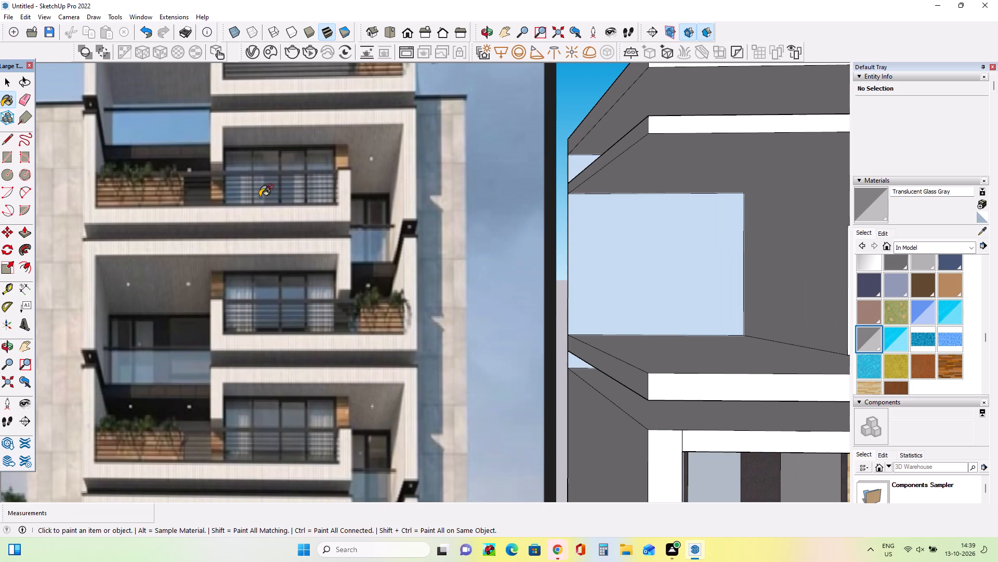
scroll(124, 168, "up", 10)
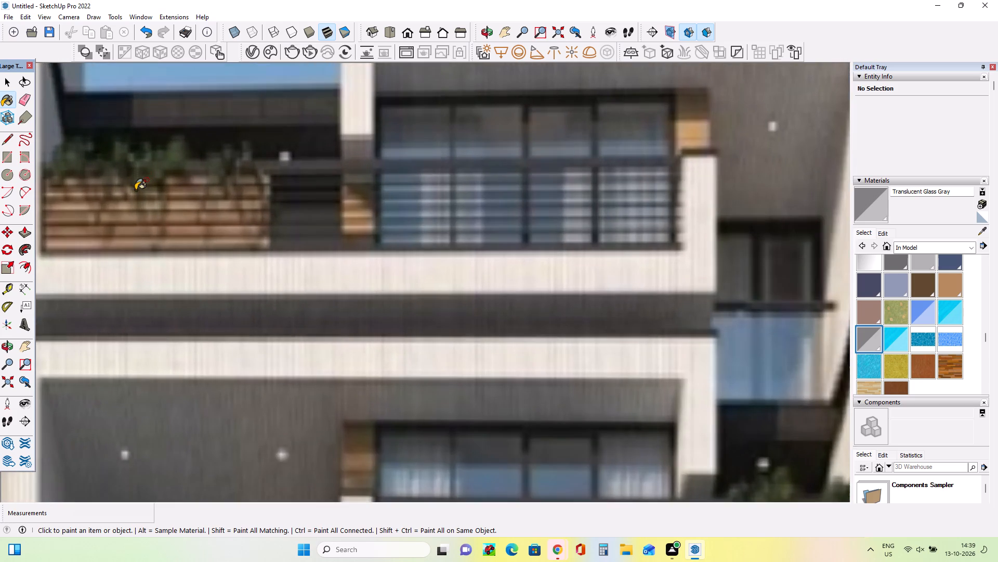
scroll(137, 189, "down", 10)
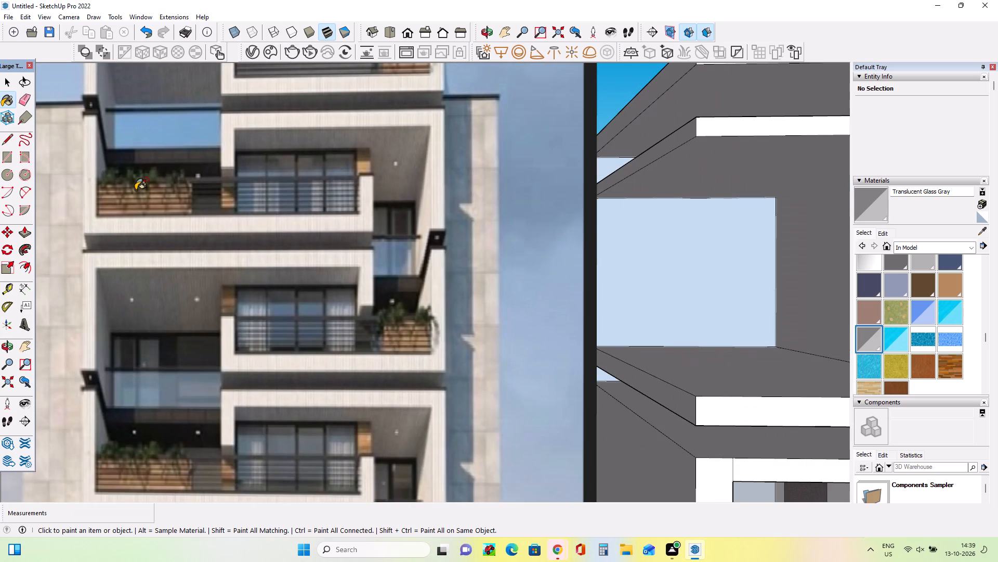
scroll(137, 189, "down", 6)
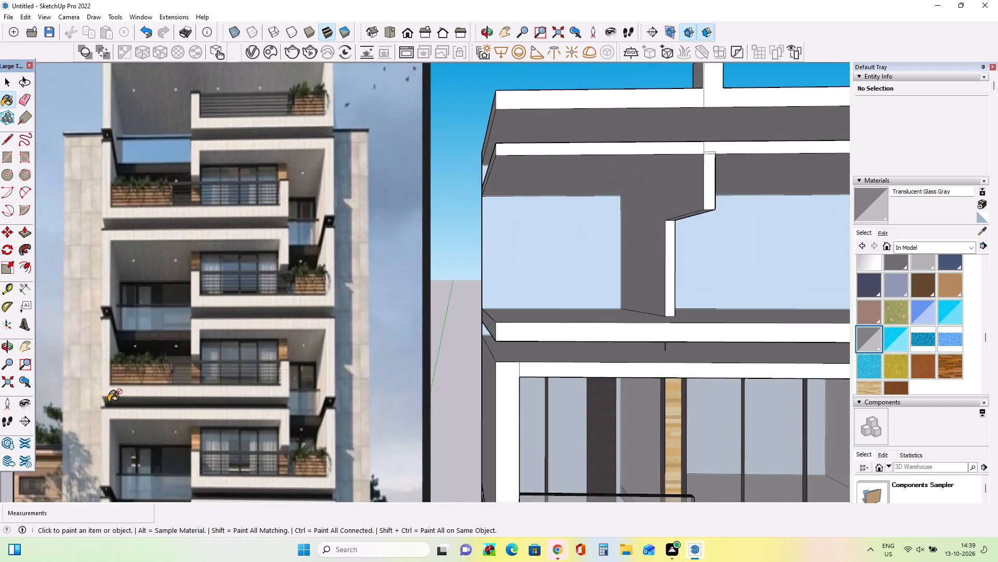
scroll(110, 401, "up", 4)
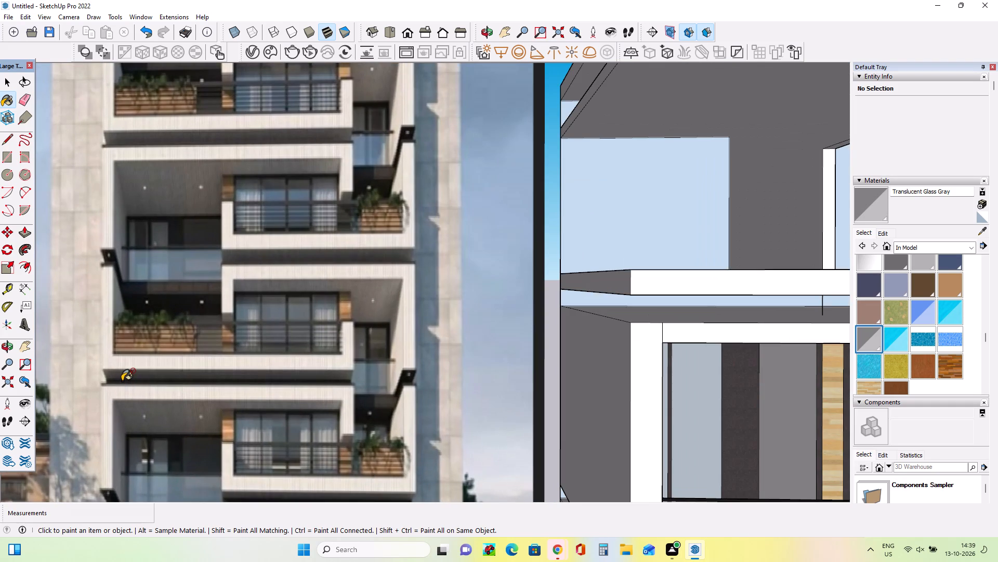
scroll(123, 380, "down", 12)
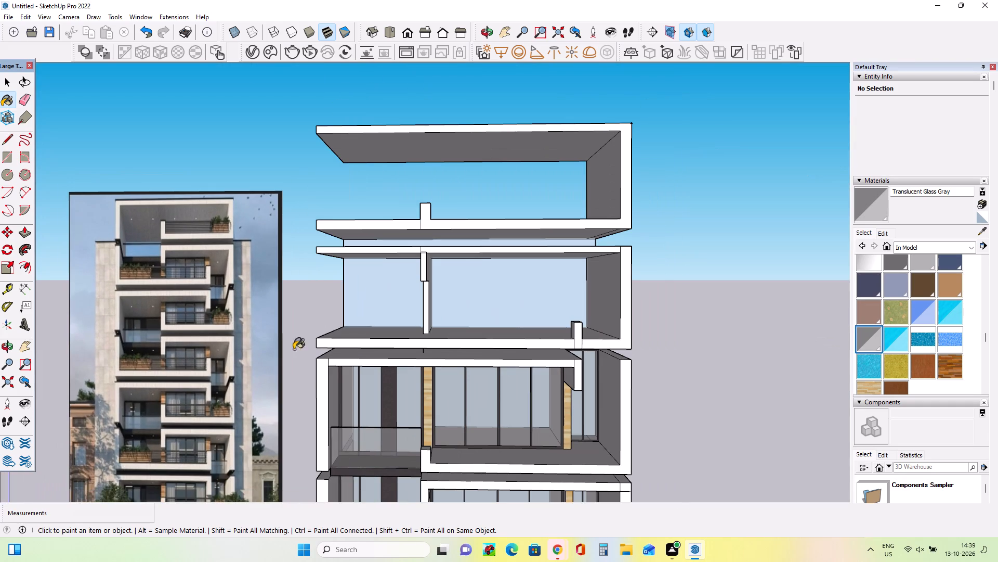
middle_click_drag(478, 297, 498, 314)
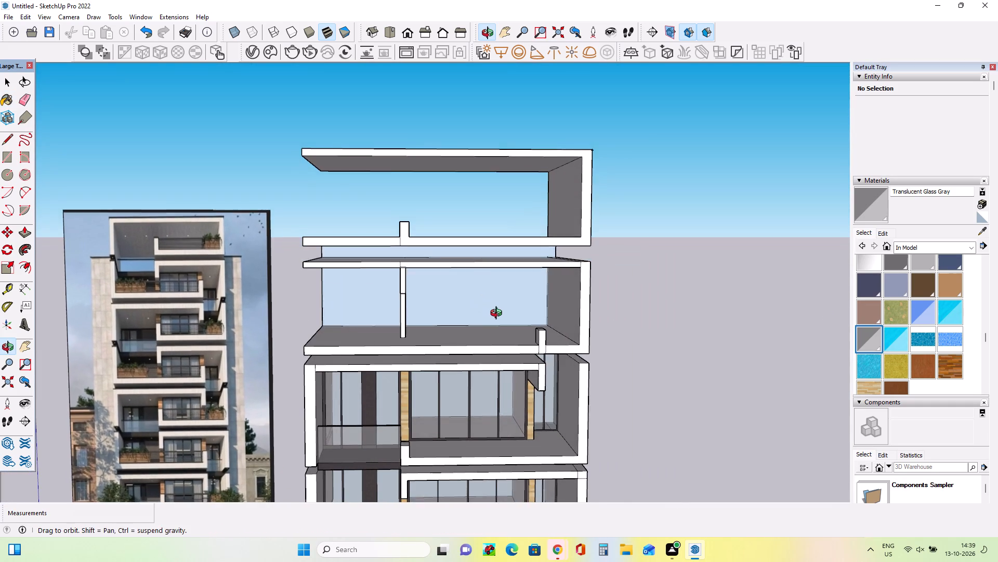
middle_click_drag(498, 314, 499, 313)
scroll(493, 326, "up", 4)
middle_click_drag(493, 326, 493, 320)
scroll(493, 320, "down", 4)
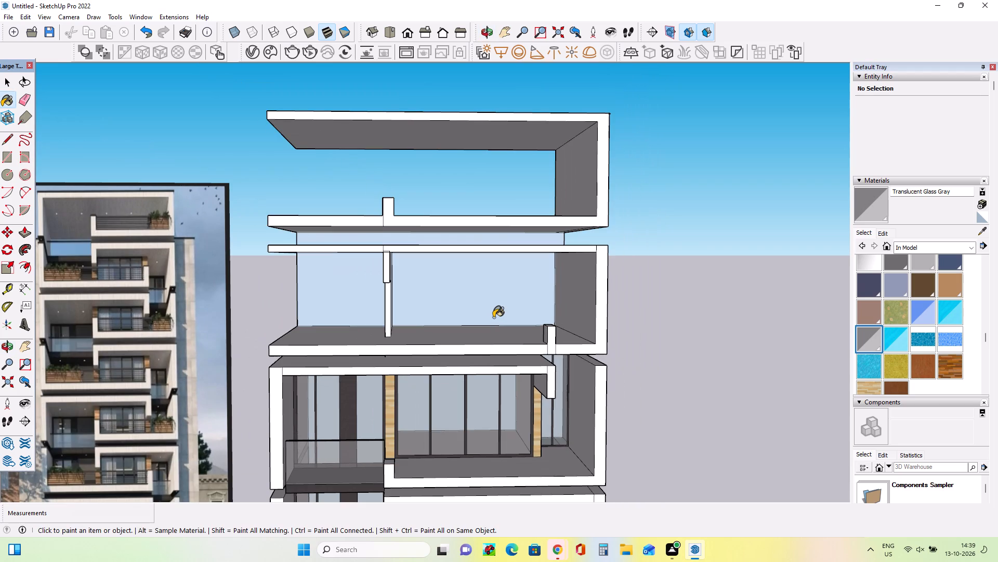
middle_click_drag(509, 315, 466, 341)
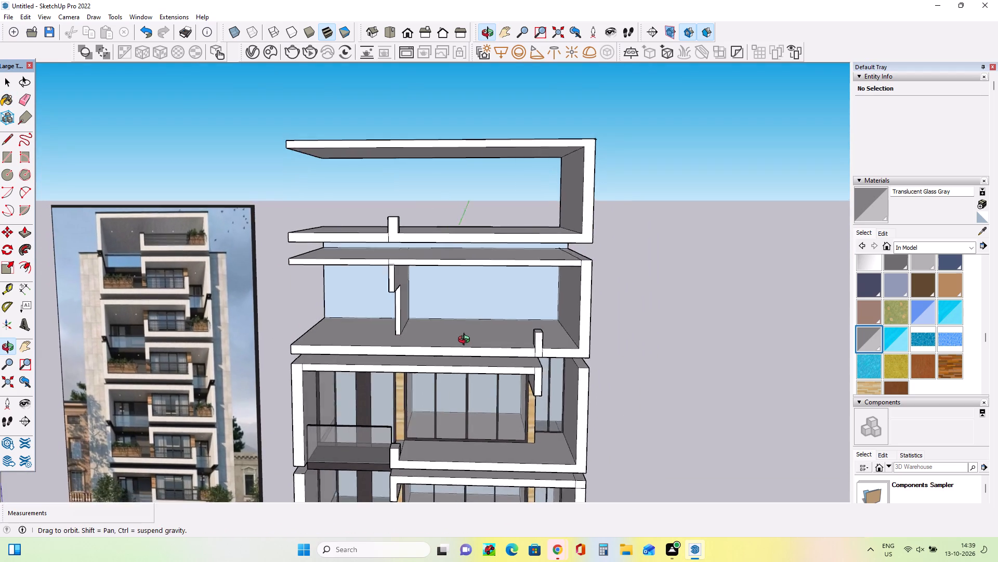
middle_click_drag(466, 341, 466, 304)
middle_click(535, 300)
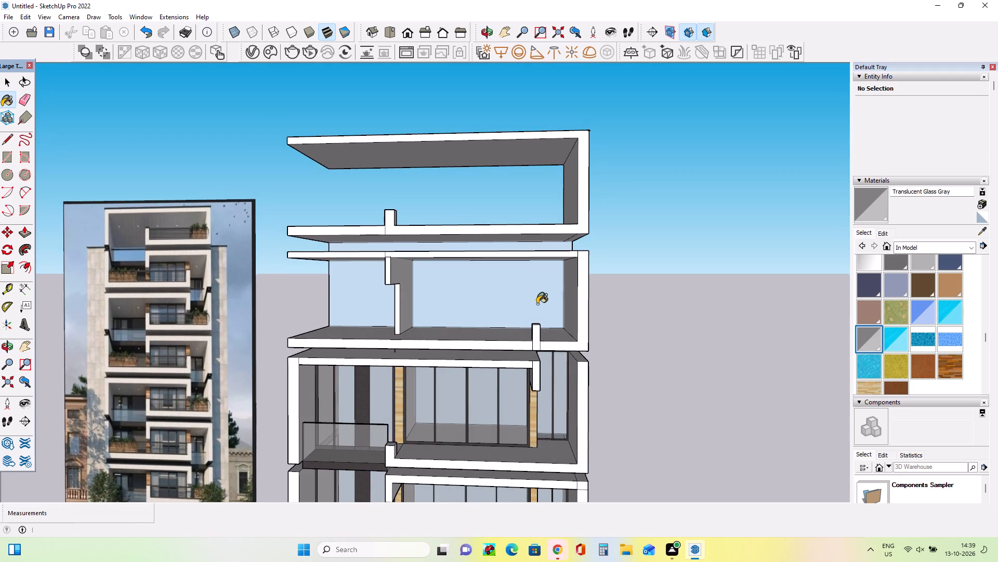
Draw a rectangle about 1' 8 7/16" by 9 7/16" on the rear face of the right-hand upstand on the second storey from the top.
middle_click_drag(539, 331, 622, 397)
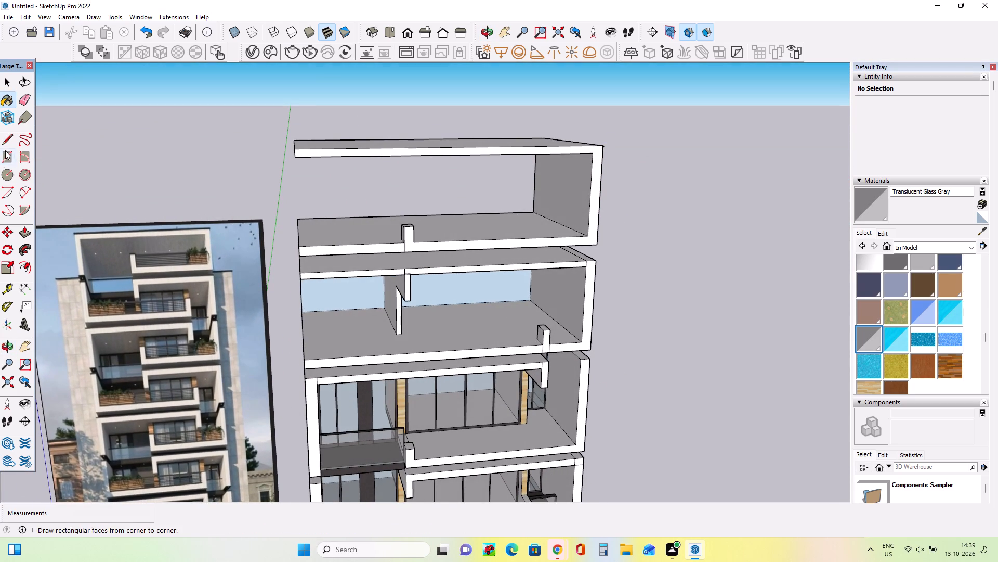
left_click(9, 154)
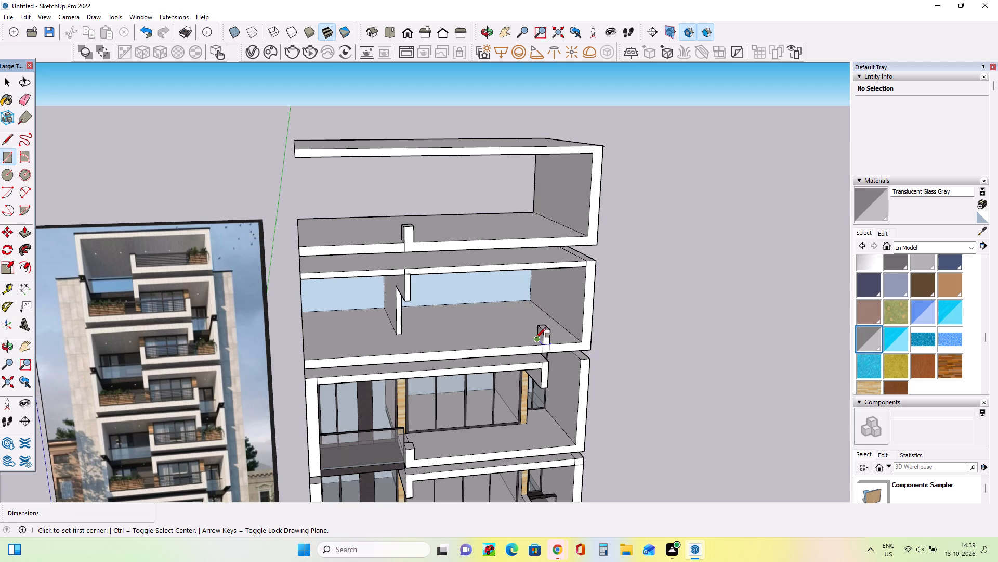
left_click(536, 337)
middle_click_drag(522, 299, 438, 303)
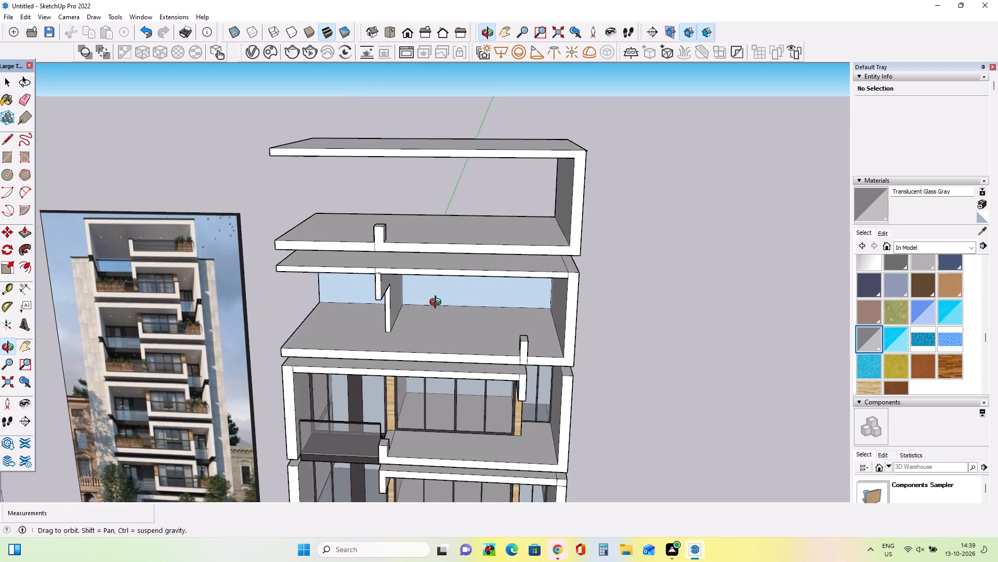
middle_click_drag(438, 303, 439, 303)
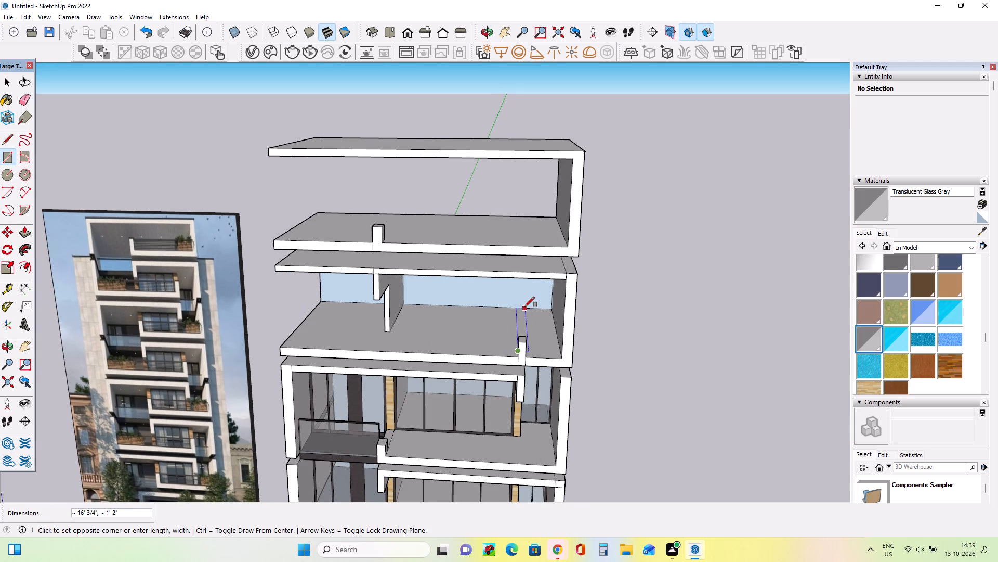
left_click(529, 338)
Outline a partition footprint about 9 7/16" wide on that storey's floor, from the right-hand upstand to the rear edge, with a closing line across its front.
middle_click_drag(527, 323, 619, 344)
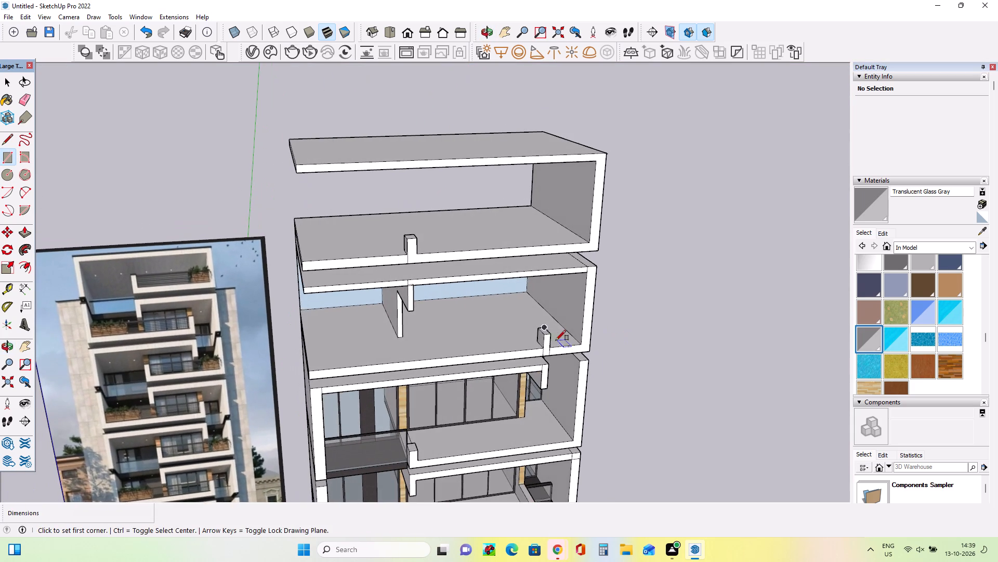
middle_click_drag(534, 344, 539, 377)
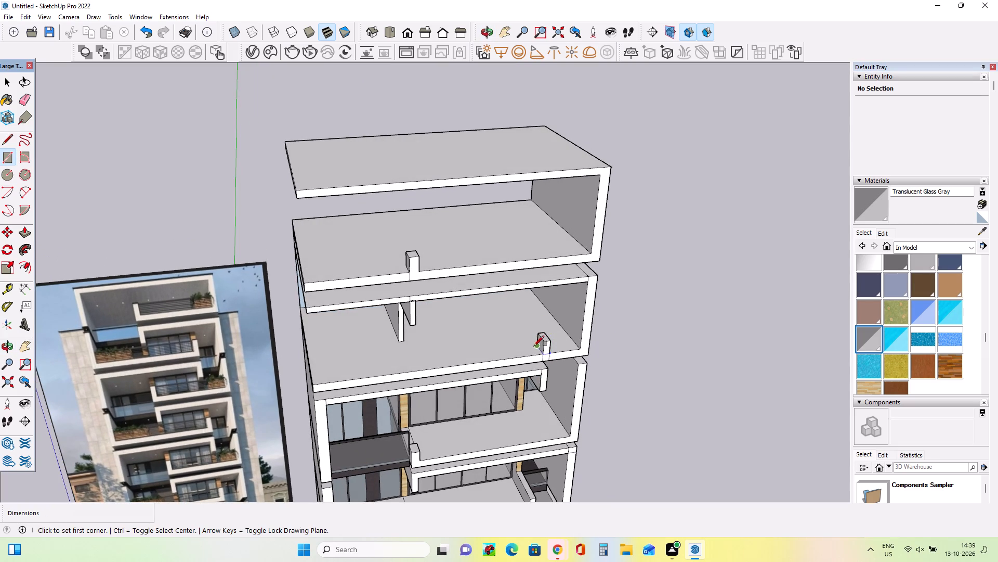
left_click(534, 346)
middle_click_drag(522, 317, 463, 217)
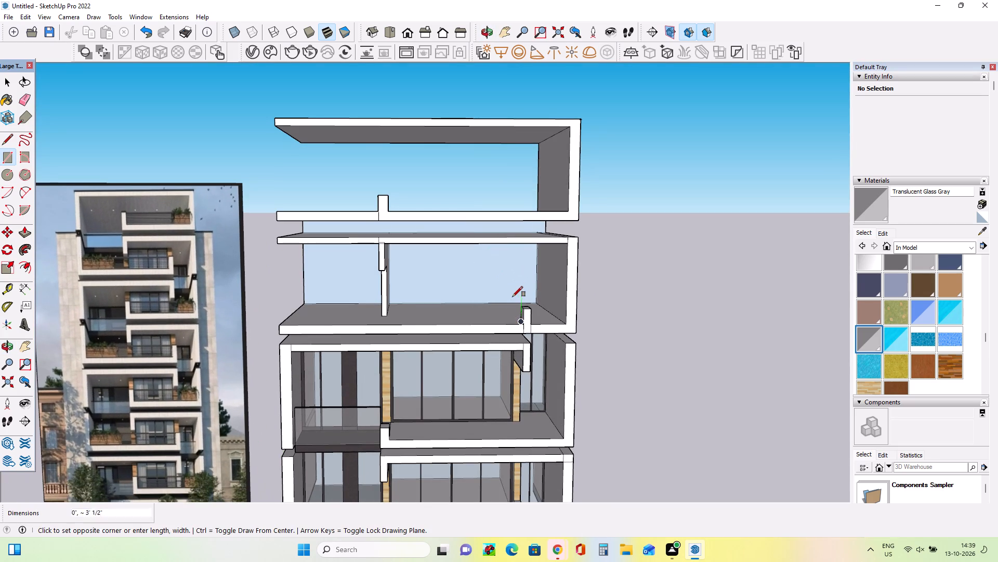
left_click(509, 305)
middle_click_drag(527, 317, 527, 385)
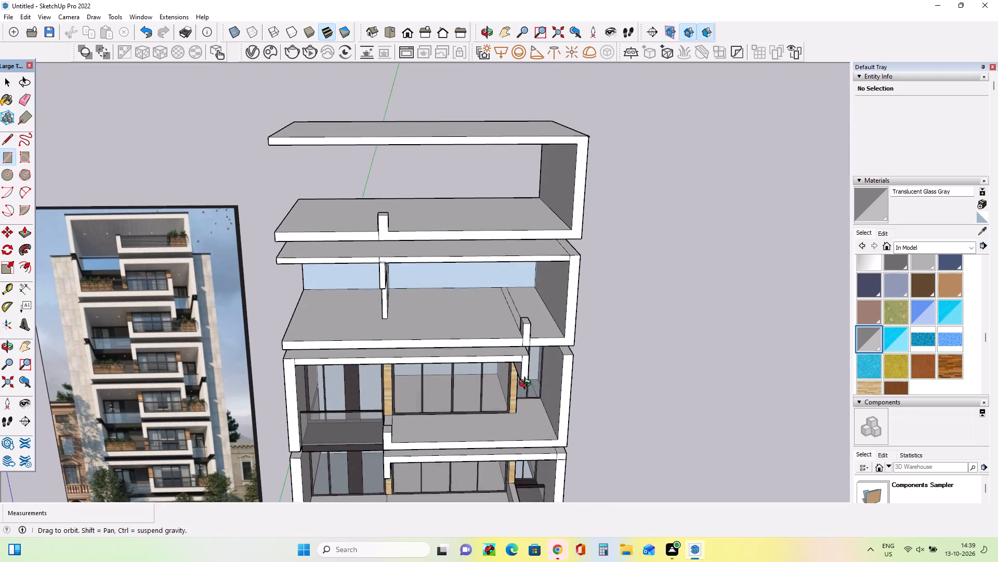
middle_click_drag(527, 385, 527, 390)
left_click(0, 138)
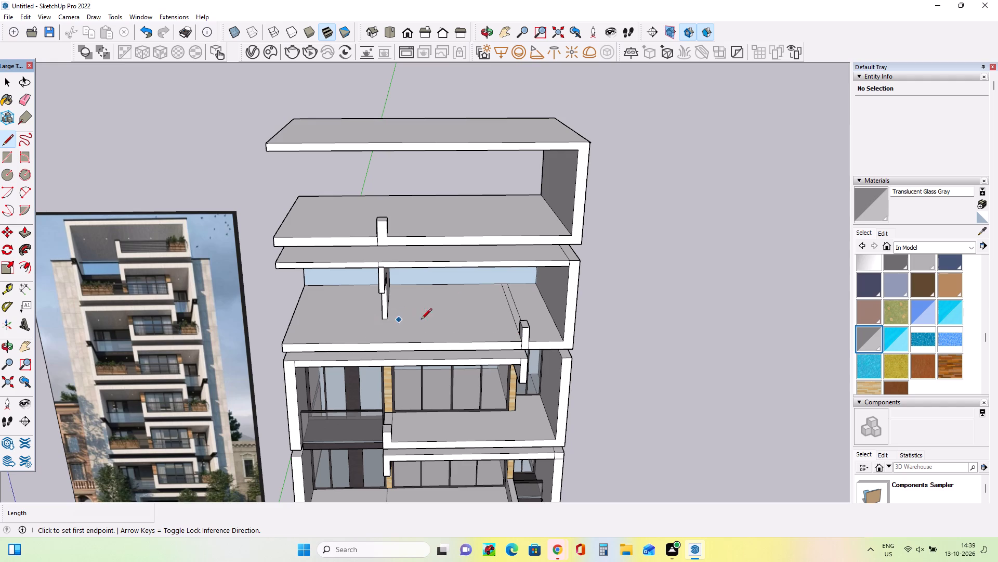
left_click(512, 317)
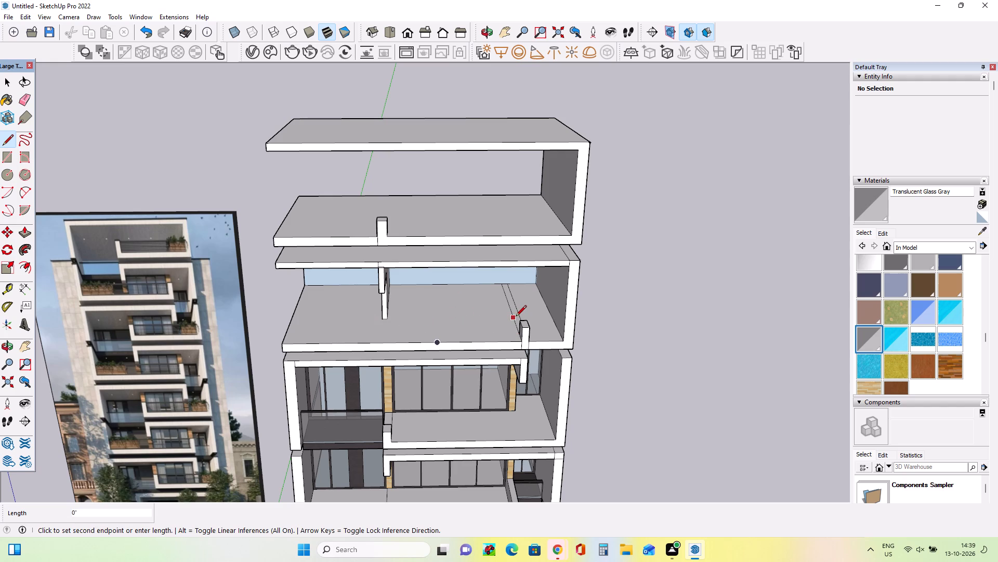
left_click(523, 317)
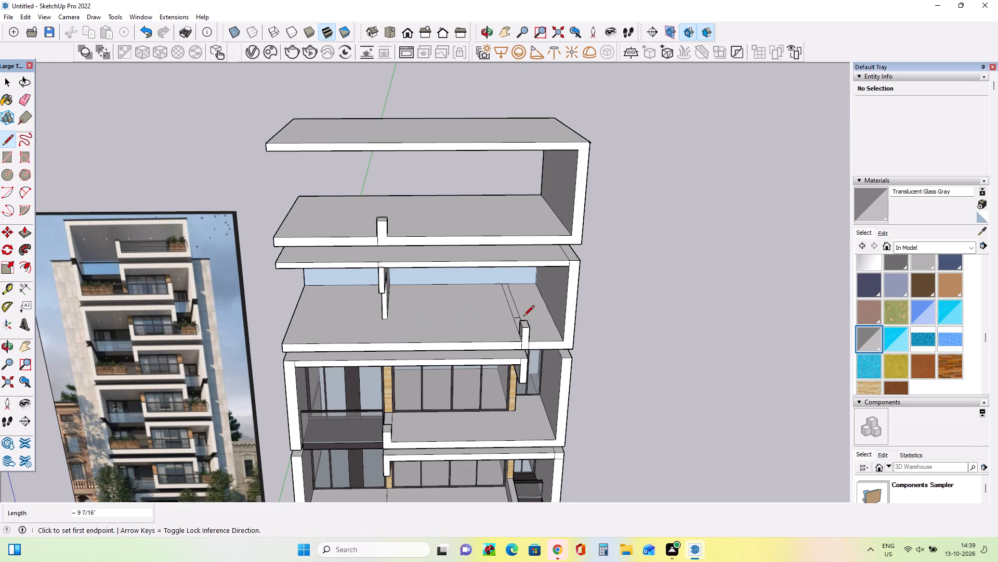
Push/Pull the floor strip behind the closing line up to the ceiling to form a full-height partition wall.
middle_click_drag(502, 325, 620, 305)
middle_click_drag(518, 330, 581, 377)
middle_click_drag(551, 363, 438, 331)
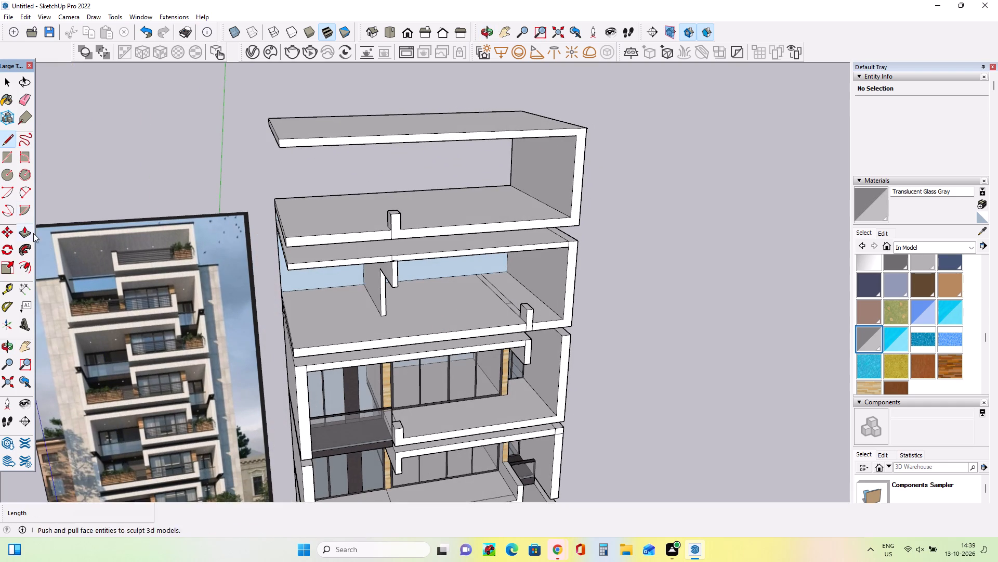
left_click(25, 237)
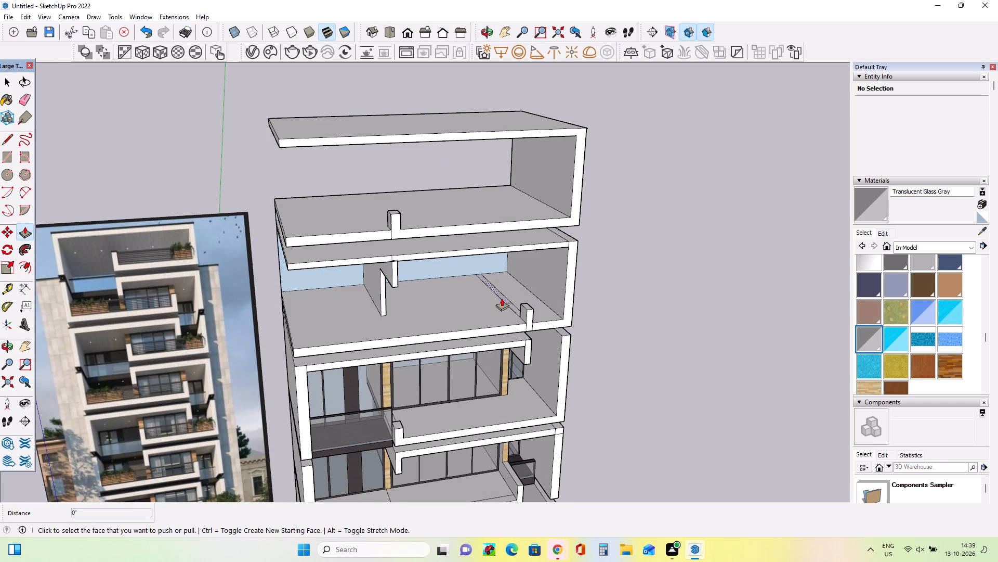
left_click(502, 298)
left_click(490, 239)
middle_click_drag(508, 259, 476, 224)
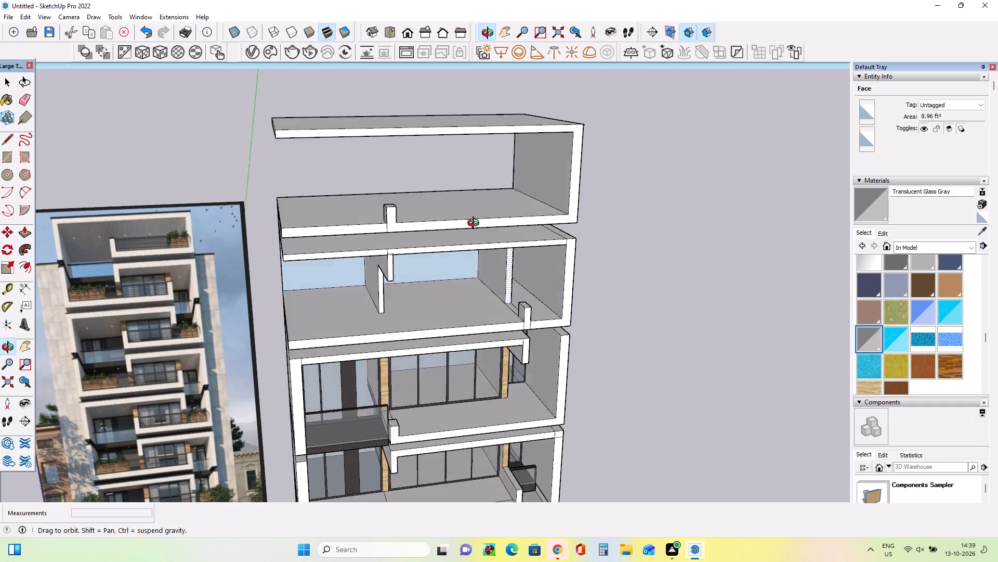
Paint the front faces of both partition walls on the second storey from the top with Wood Floor Light.
middle_click_drag(476, 224, 449, 187)
middle_click_drag(504, 257, 531, 325)
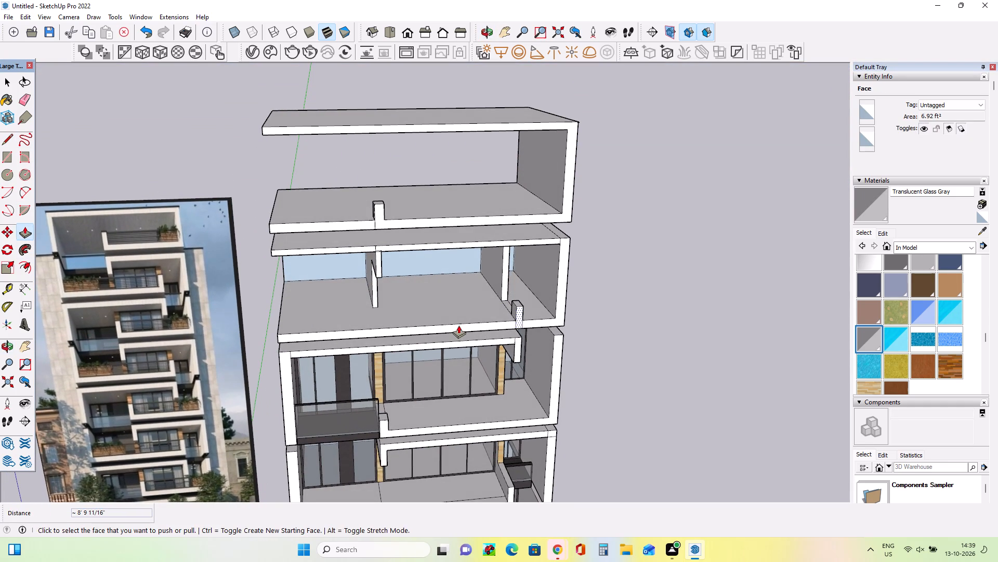
middle_click_drag(440, 280, 433, 278)
middle_click_drag(480, 275, 470, 259)
scroll(901, 360, "down", 2)
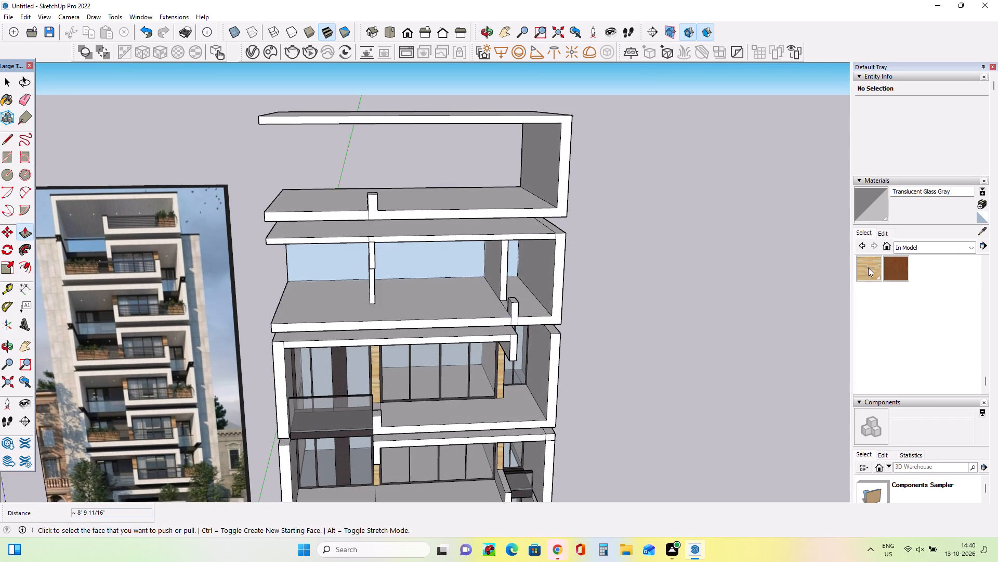
left_click(868, 265)
left_click(504, 262)
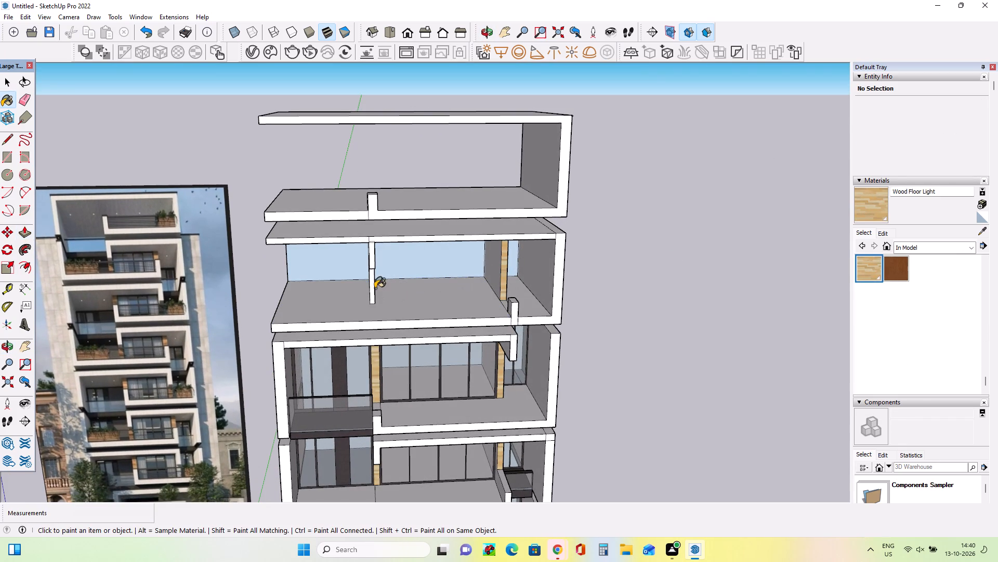
left_click(370, 287)
left_click(372, 287)
Examine the upper storeys in the reference image and compare their open sides and walls with the modelled storeys.
middle_click_drag(417, 296, 445, 285)
scroll(444, 284, "down", 1)
middle_click_drag(418, 290, 484, 285)
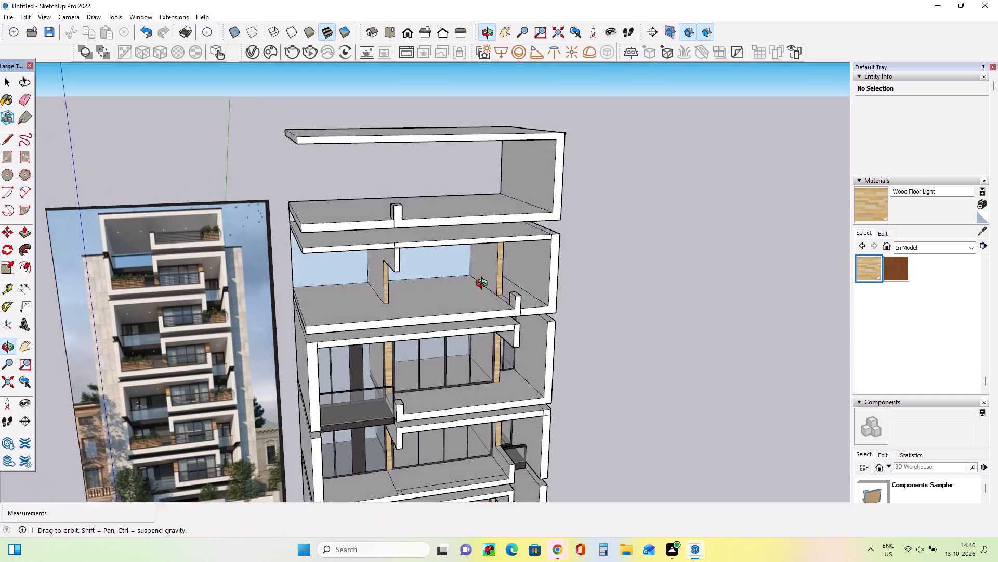
middle_click_drag(484, 285, 490, 277)
scroll(479, 278, "down", 1)
scroll(329, 282, "up", 4)
middle_click_drag(329, 269, 286, 253)
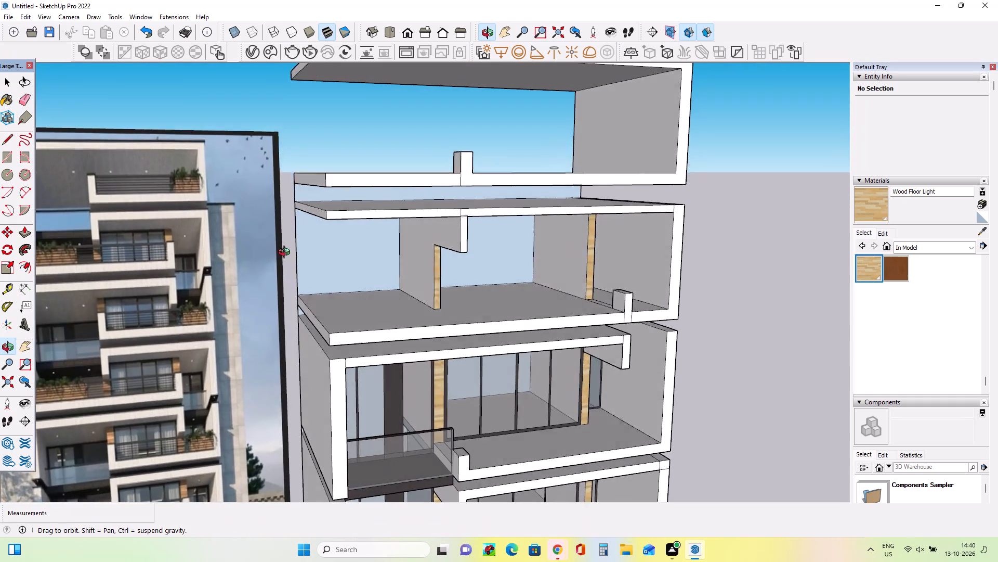
middle_click_drag(286, 253, 277, 198)
middle_click_drag(440, 203, 438, 215)
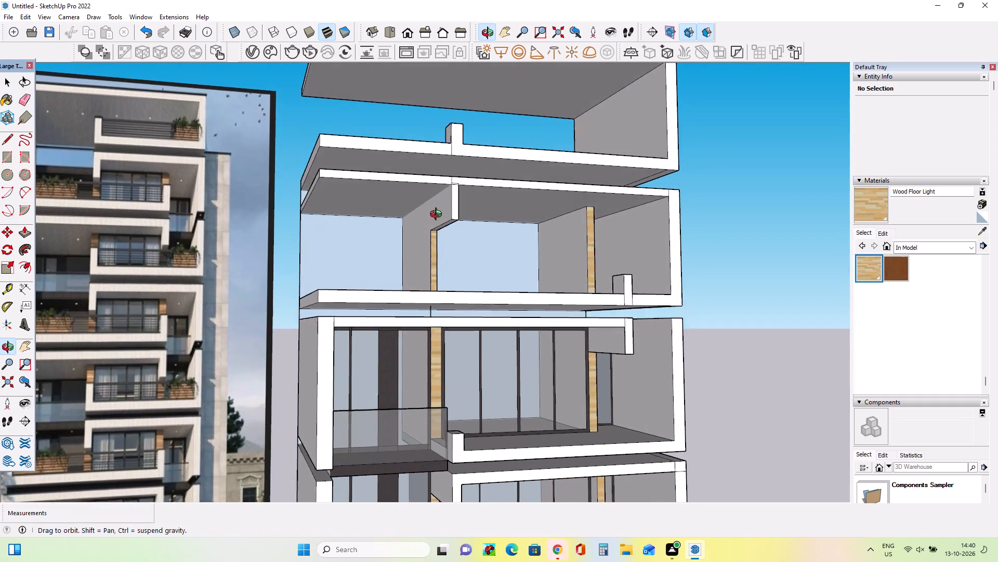
middle_click_drag(438, 215, 438, 219)
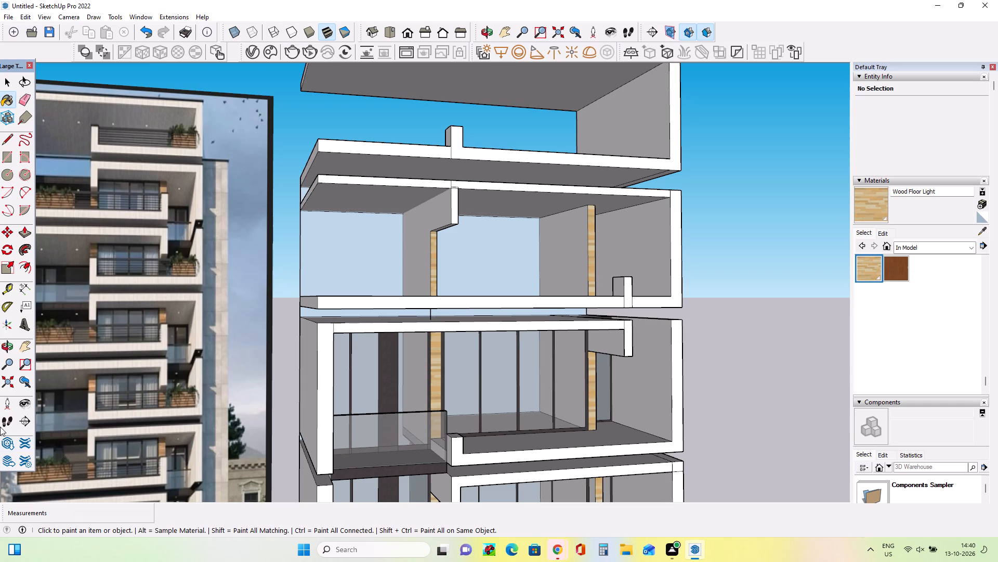
scroll(37, 411, "down", 1)
scroll(336, 351, "down", 3)
scroll(380, 333, "down", 4)
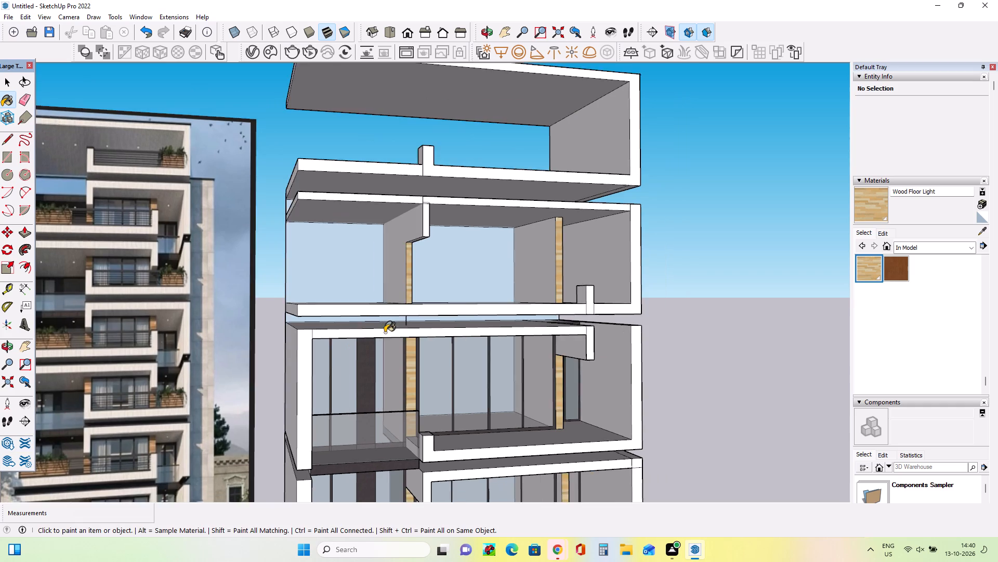
scroll(388, 331, "down", 3)
scroll(311, 328, "up", 3)
middle_click_drag(374, 318, 377, 239)
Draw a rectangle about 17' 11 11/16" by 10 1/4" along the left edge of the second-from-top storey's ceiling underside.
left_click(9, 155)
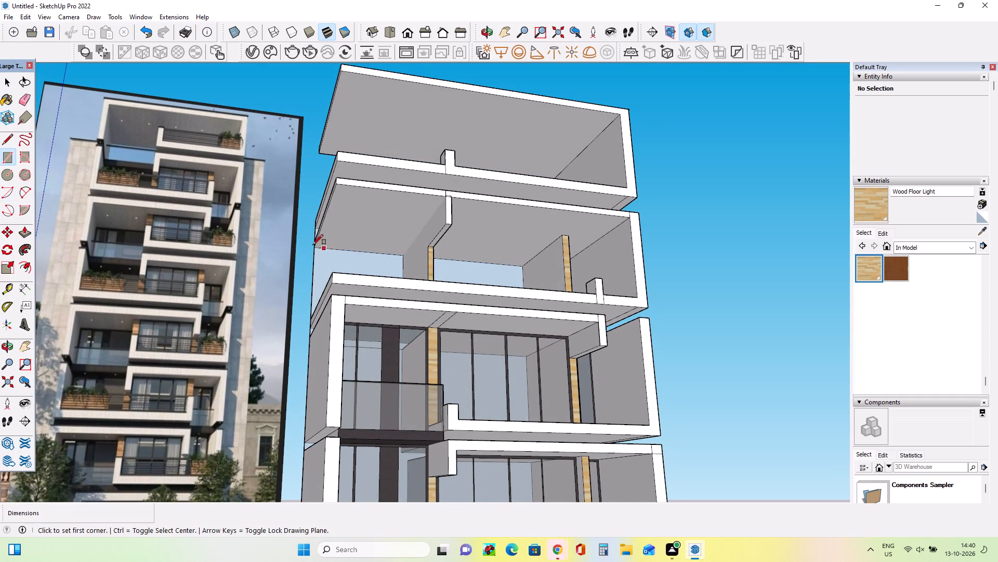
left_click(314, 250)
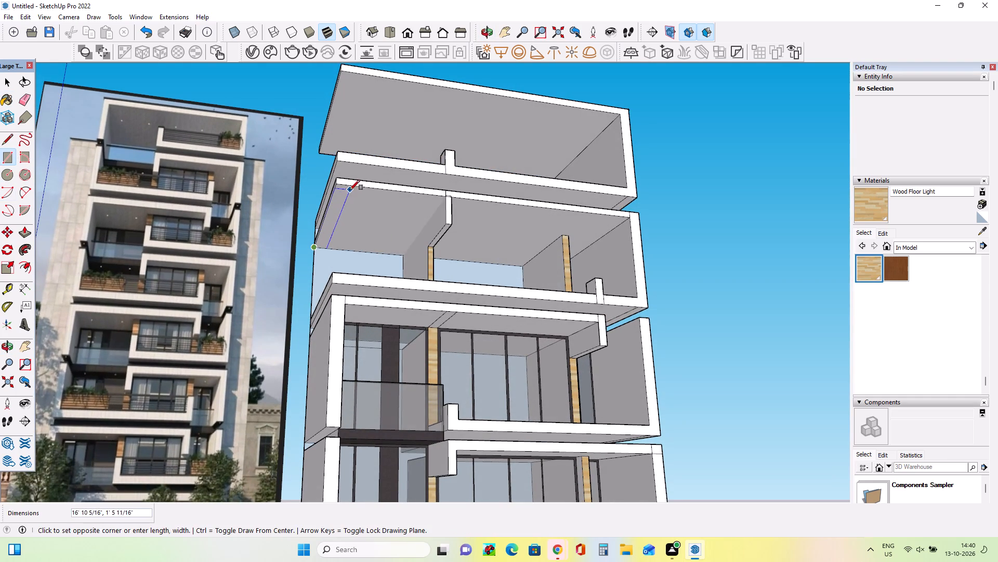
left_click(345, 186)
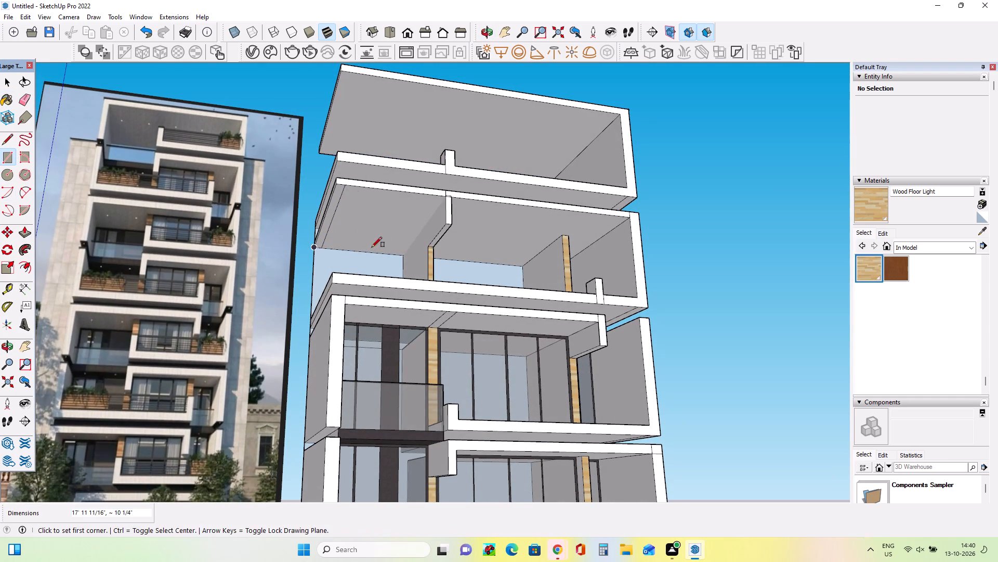
Compare the left bay of the second storey from the top with the reference image.
middle_click_drag(372, 256, 372, 309)
middle_click_drag(292, 269, 292, 292)
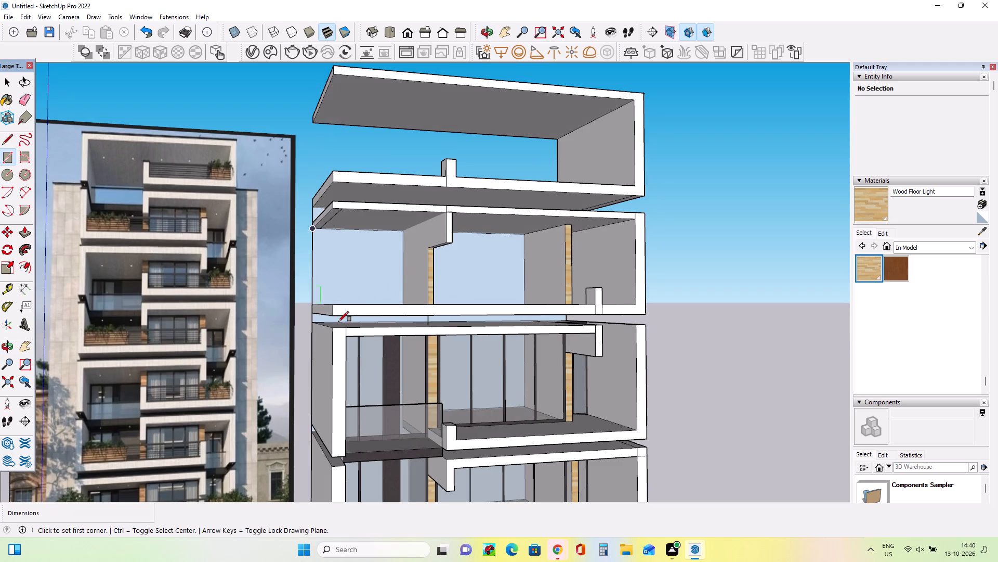
middle_click_drag(340, 332, 339, 367)
middle_click_drag(321, 329, 334, 308)
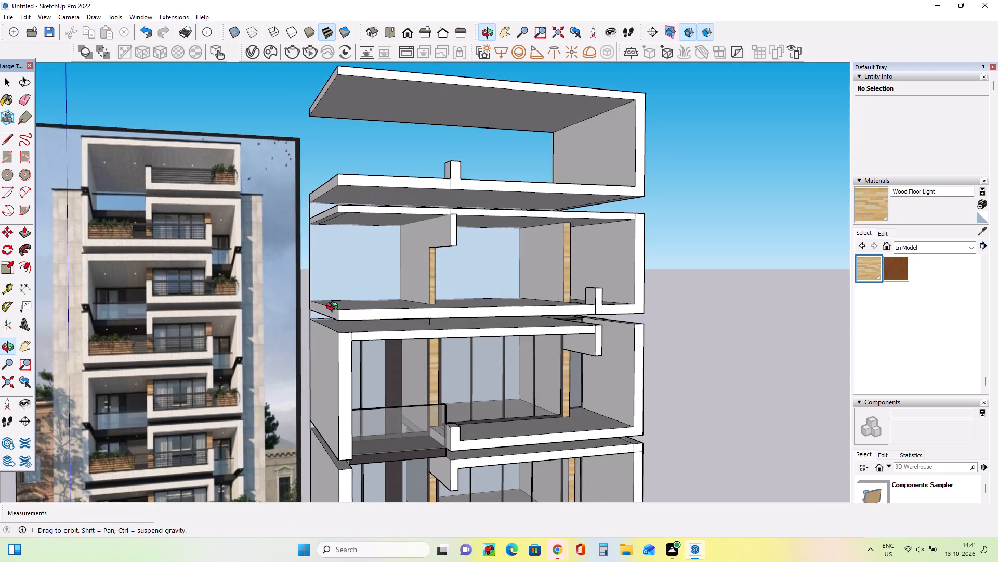
middle_click_drag(334, 308, 311, 318)
middle_click_drag(415, 350, 405, 350)
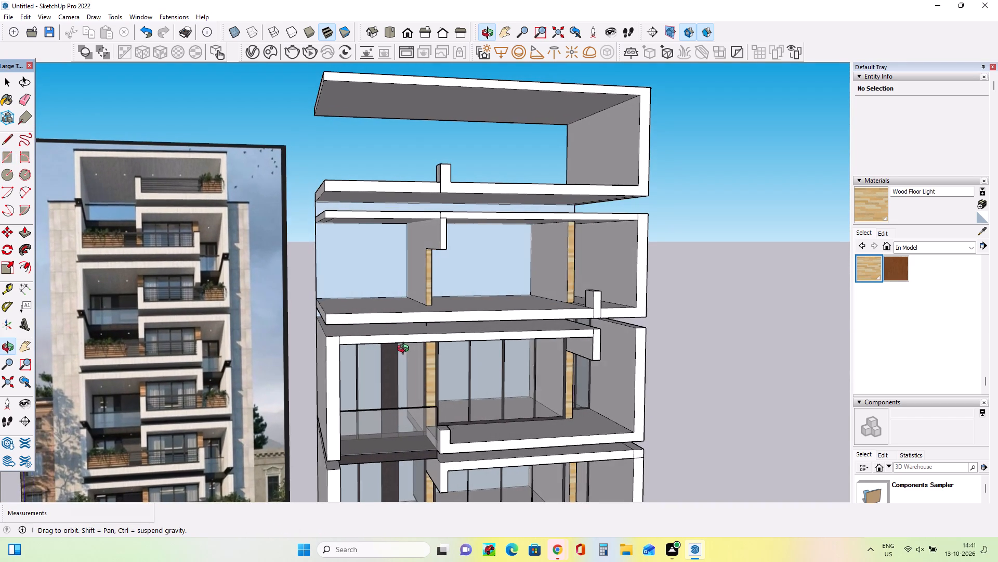
middle_click_drag(405, 350, 402, 350)
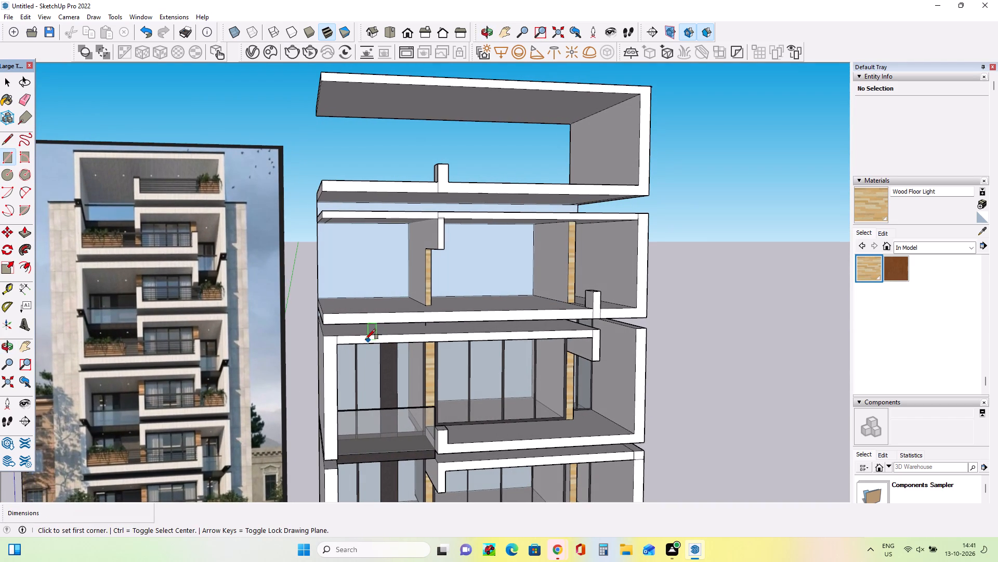
middle_click(361, 336)
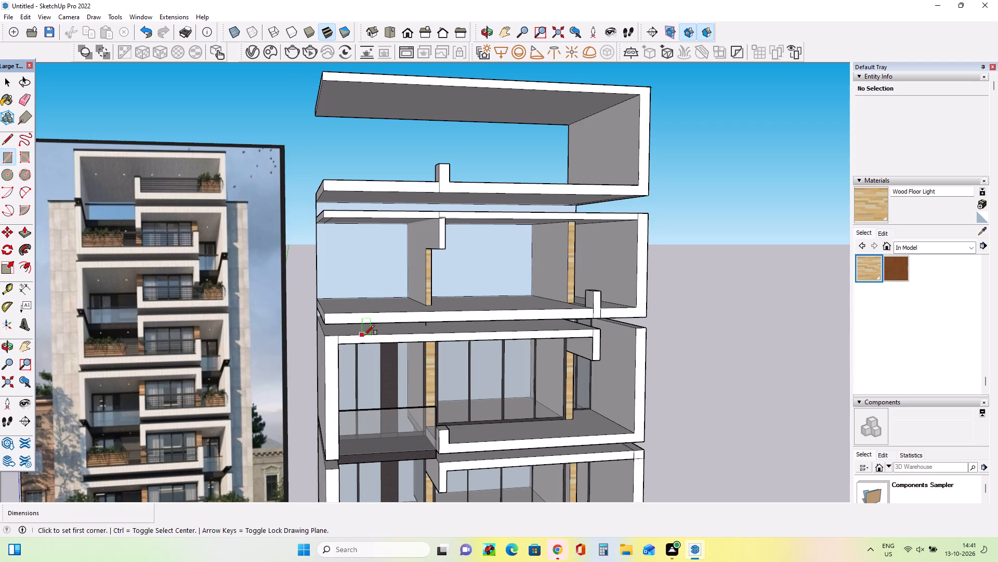
middle_click_drag(364, 336, 364, 341)
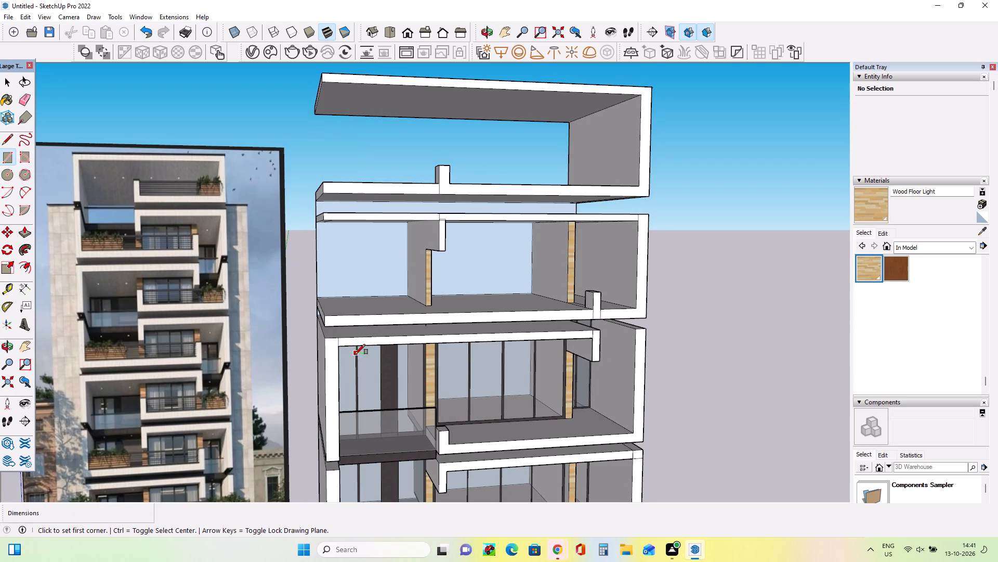
middle_click_drag(355, 354, 374, 370)
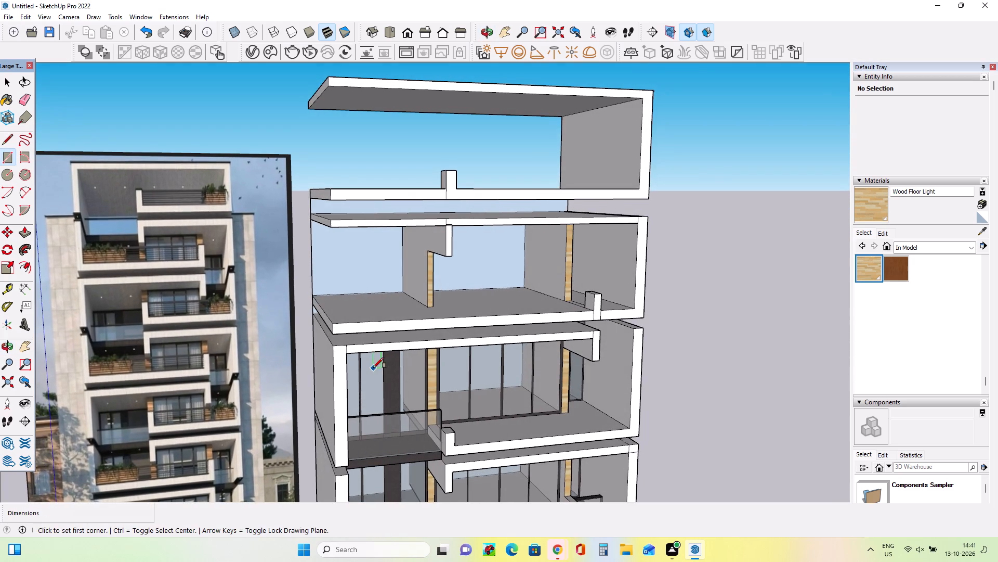
middle_click_drag(364, 363, 374, 359)
middle_click_drag(379, 310, 405, 310)
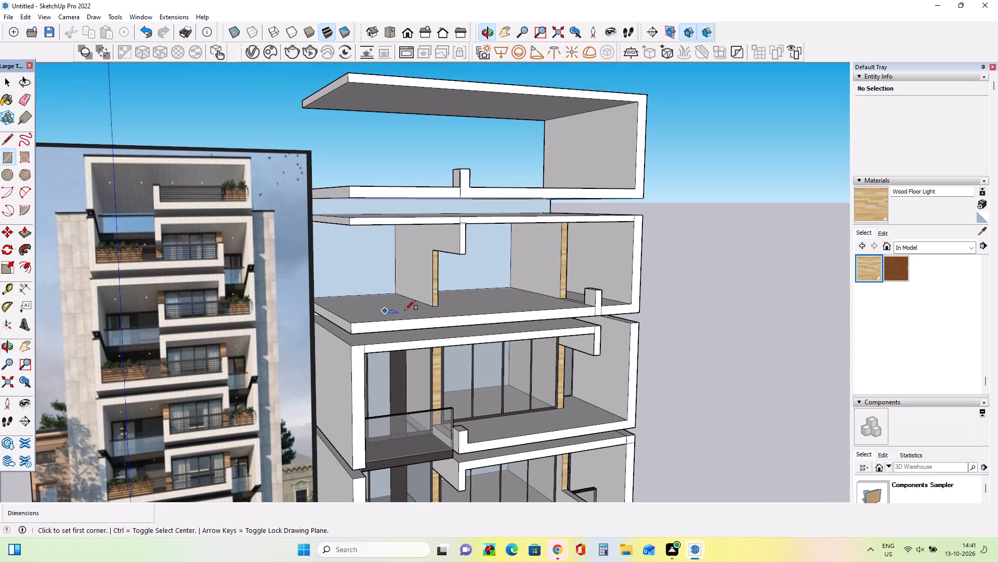
Push/Pull the left end of that storey's ceiling slab back to the left partition, opening the bay above.
left_click(27, 235)
left_click(337, 218)
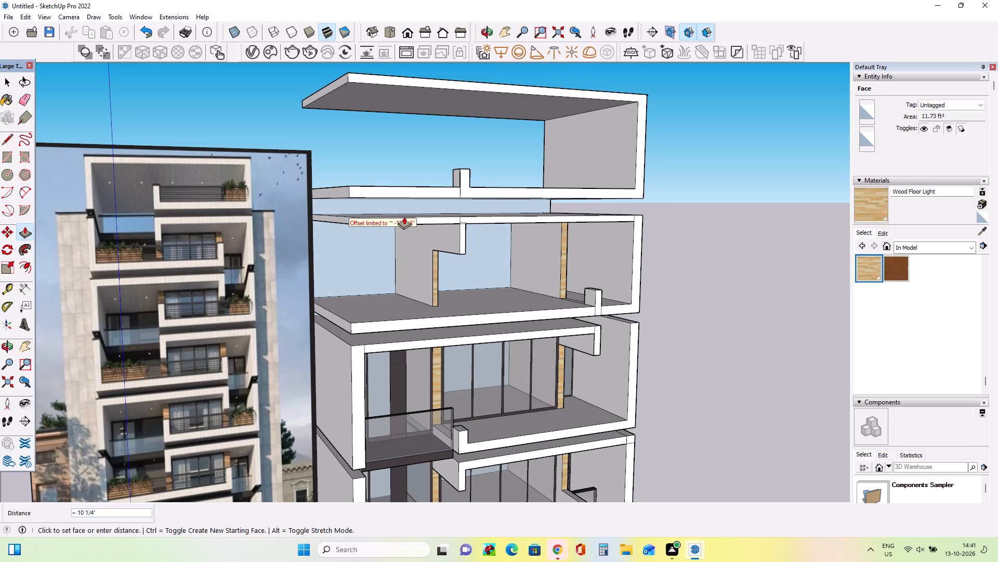
left_click(357, 220)
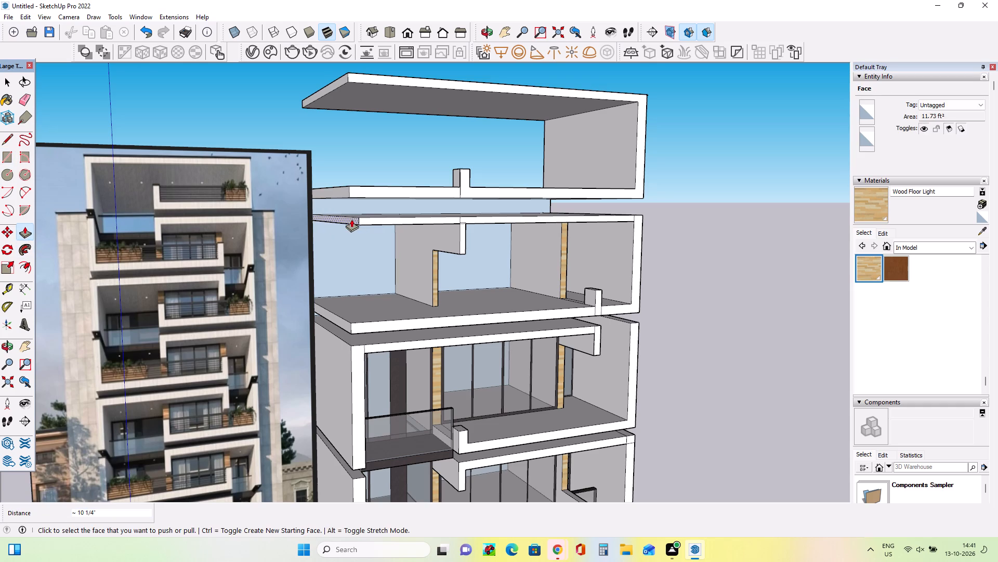
left_click(351, 219)
left_click(455, 214)
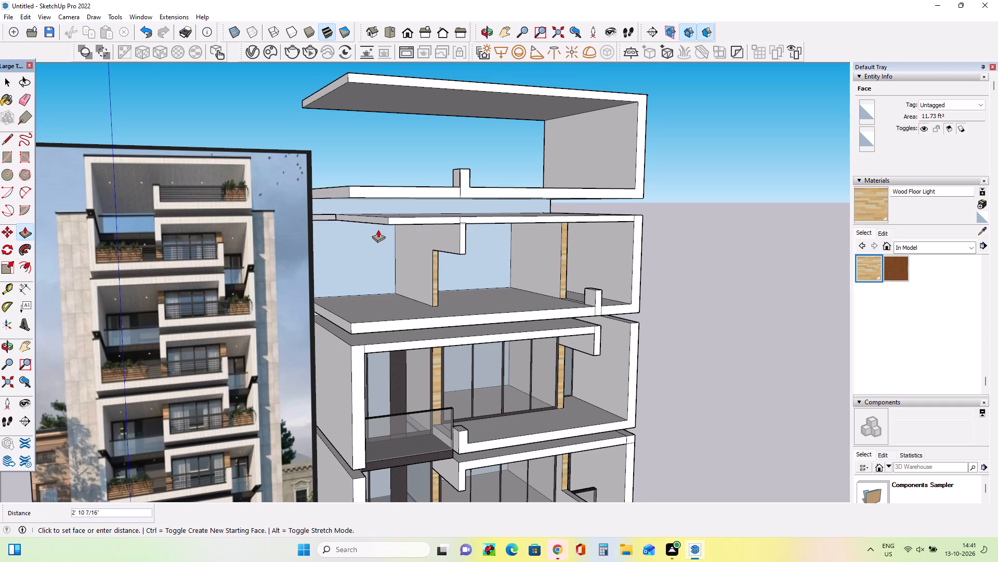
middle_click_drag(376, 229, 402, 227)
left_click(464, 223)
Draw a narrow rectangle about 17' 11 11/16" long on that storey's floor along its left edge, from front to rear.
middle_click_drag(480, 249, 410, 258)
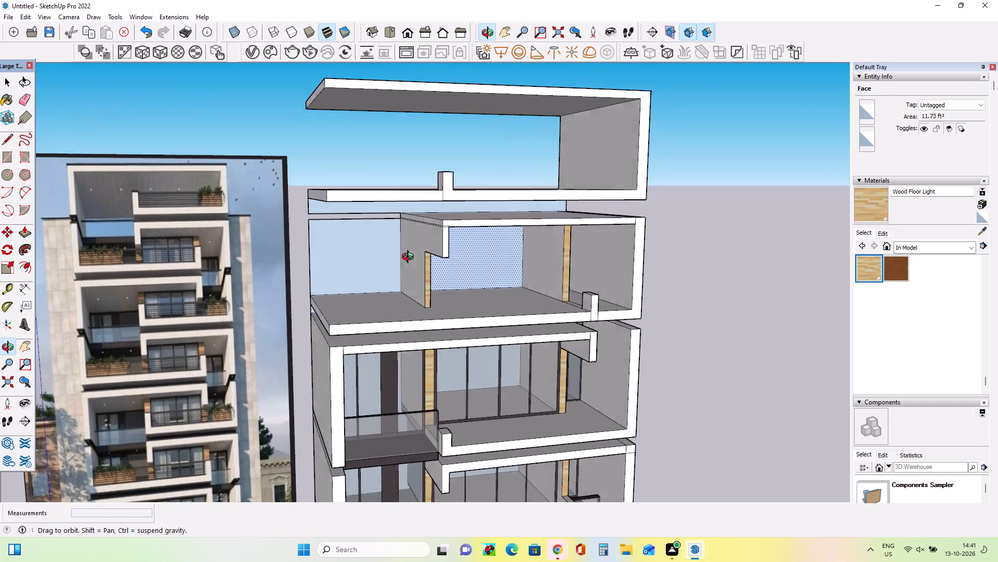
middle_click_drag(410, 258, 385, 245)
scroll(342, 223, "up", 1)
middle_click(342, 222)
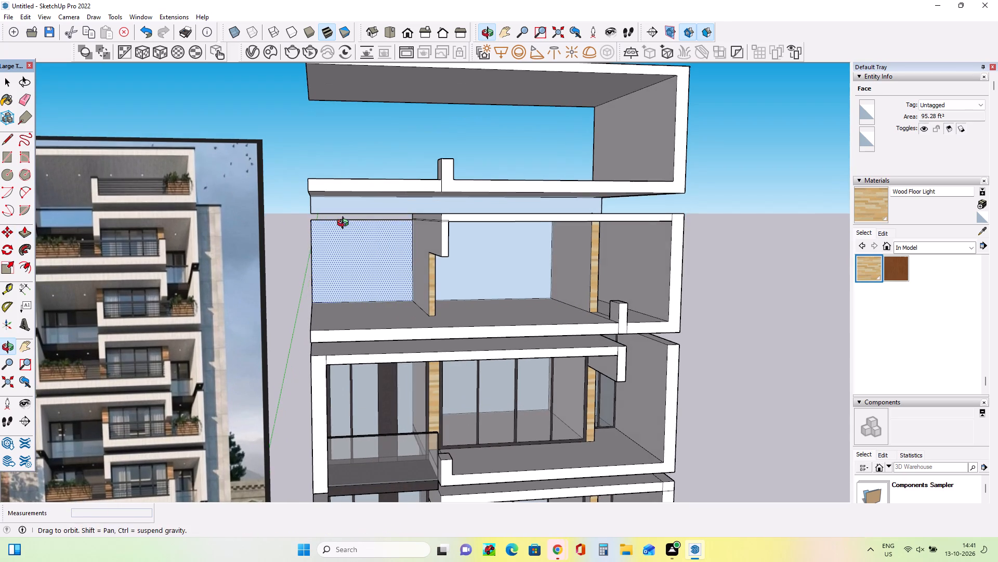
middle_click(339, 275)
middle_click_drag(334, 242, 338, 246)
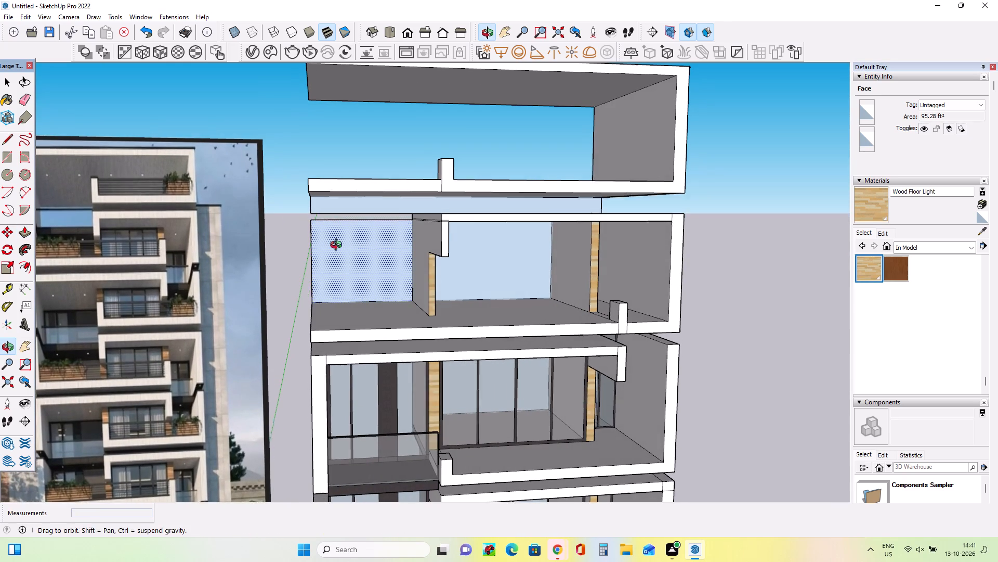
middle_click_drag(338, 246, 339, 247)
middle_click_drag(331, 323, 331, 335)
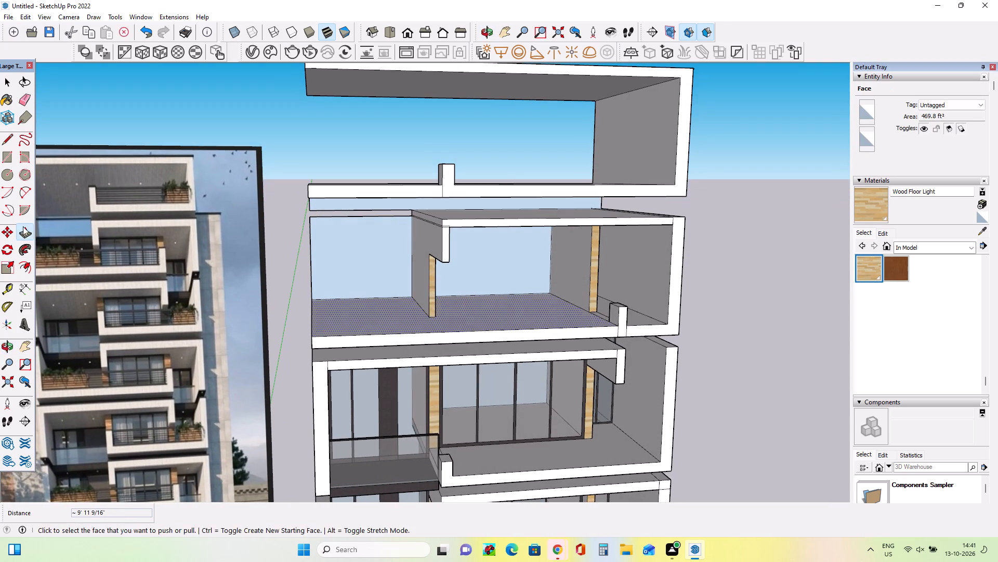
left_click(7, 160)
left_click(311, 336)
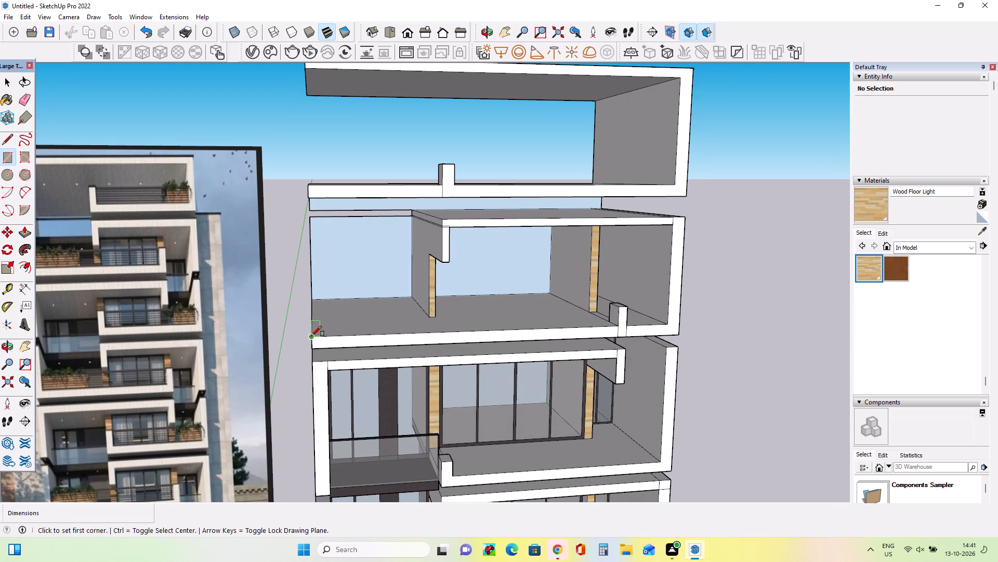
scroll(325, 298, "up", 2)
left_click(321, 300)
Push/Pull the left-edge floor strip up about 4' 1/2" to form a side wall.
middle_click_drag(340, 347, 340, 347)
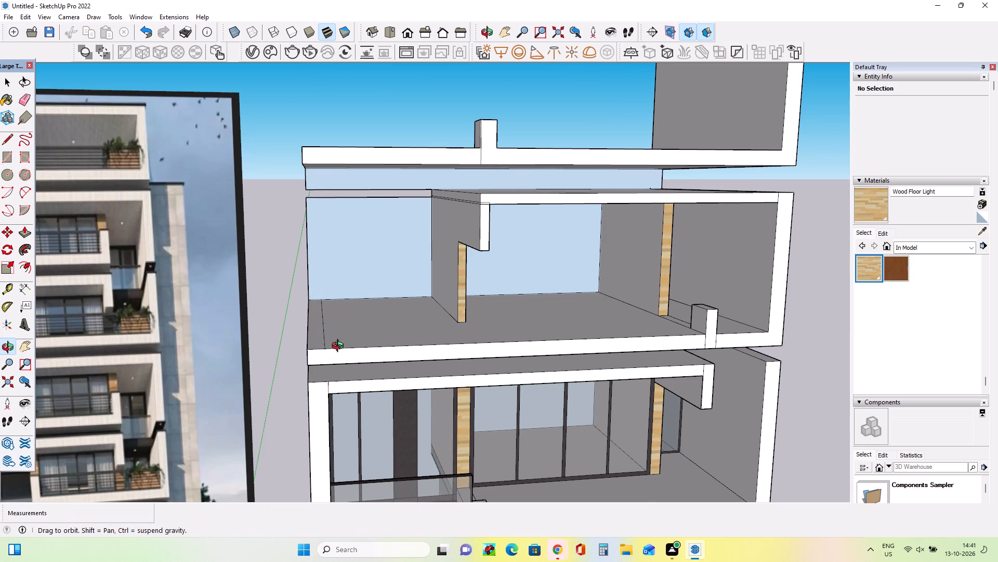
middle_click_drag(340, 347, 335, 335)
scroll(317, 305, "down", 1)
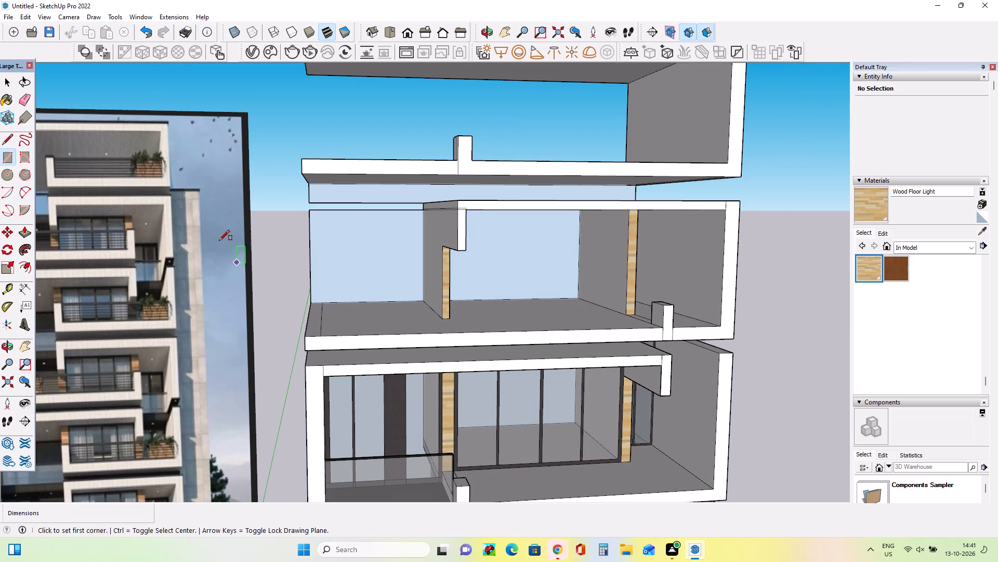
left_click(30, 237)
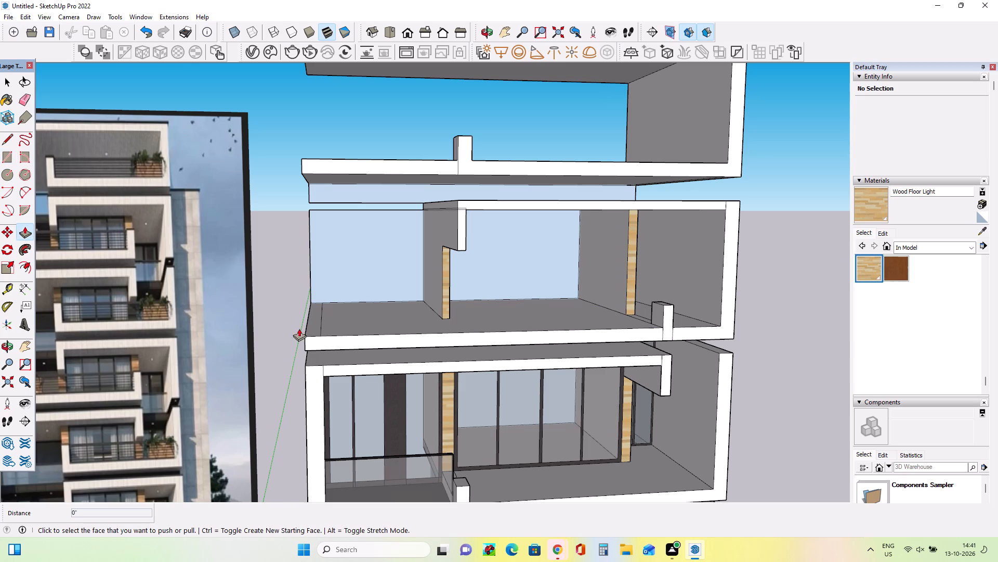
left_click(313, 329)
left_click(327, 275)
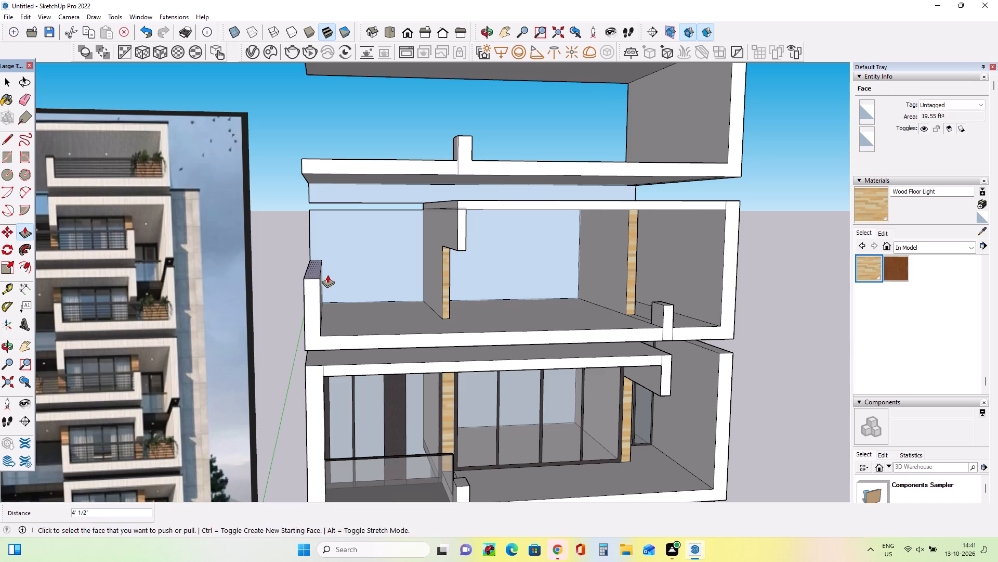
Push/Pull the top of the left side wall up a further 4' 9 3/16" or so to ceiling height.
middle_click_drag(385, 326, 391, 276)
scroll(391, 276, "down", 2)
middle_click_drag(391, 276, 390, 293)
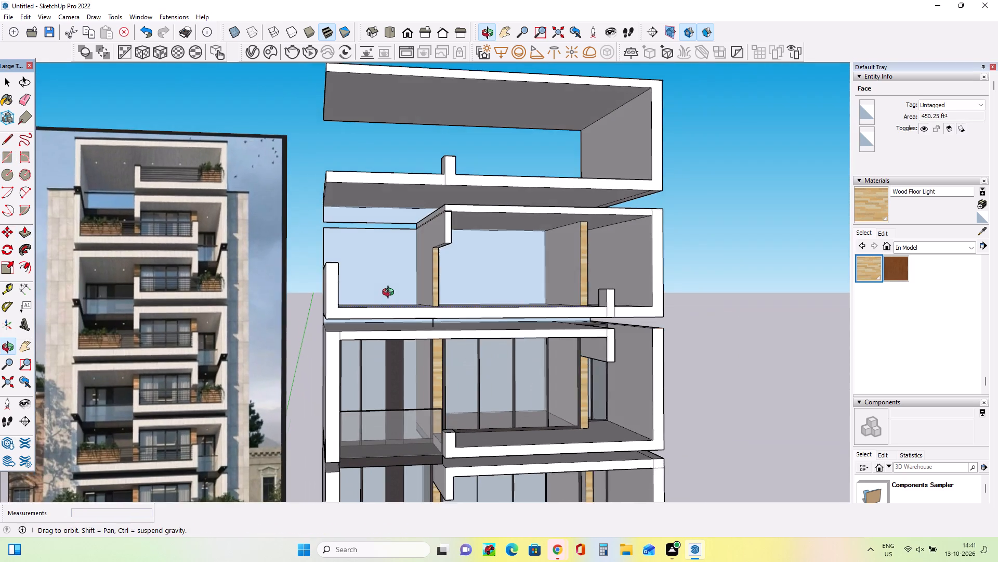
middle_click_drag(390, 293, 385, 294)
scroll(385, 294, "down", 5)
middle_click_drag(386, 295, 389, 332)
scroll(389, 332, "down", 1)
scroll(364, 288, "up", 4)
left_click(354, 283)
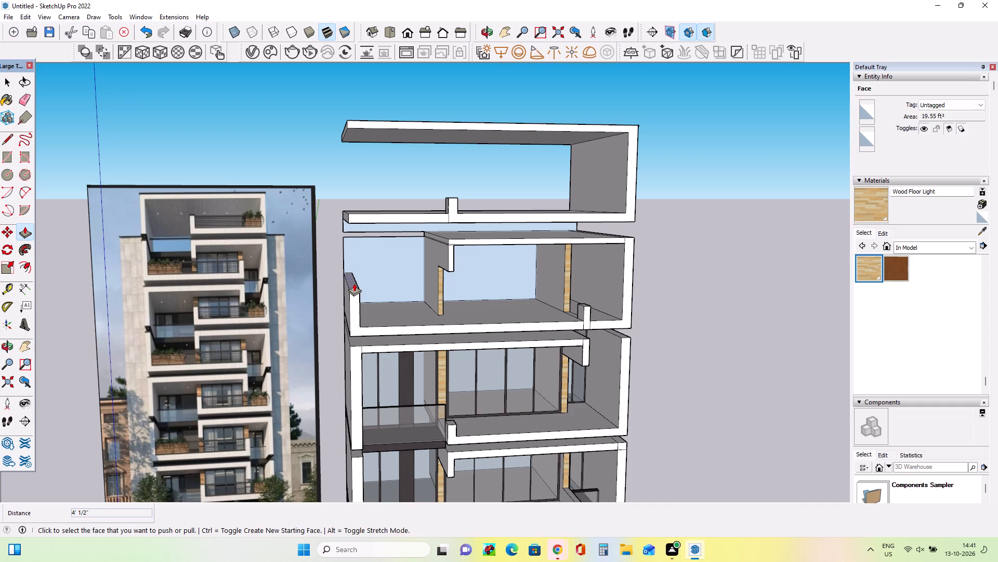
left_click(351, 241)
middle_click_drag(425, 261, 402, 246)
middle_click_drag(460, 274, 402, 261)
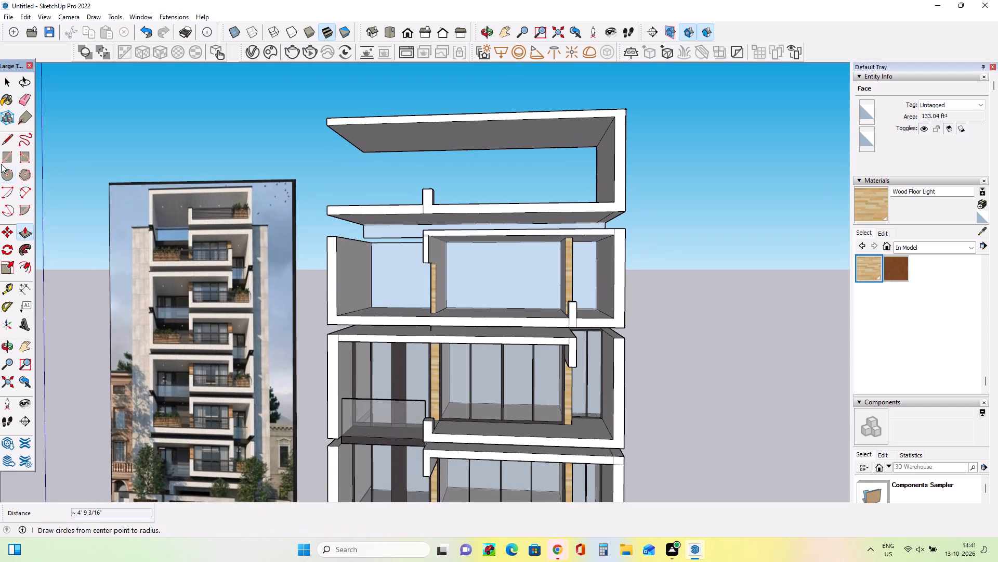
Examine the top storeys in the reference image and compare their openings and balconies with the modelled upper storeys.
middle_click_drag(341, 220, 395, 241)
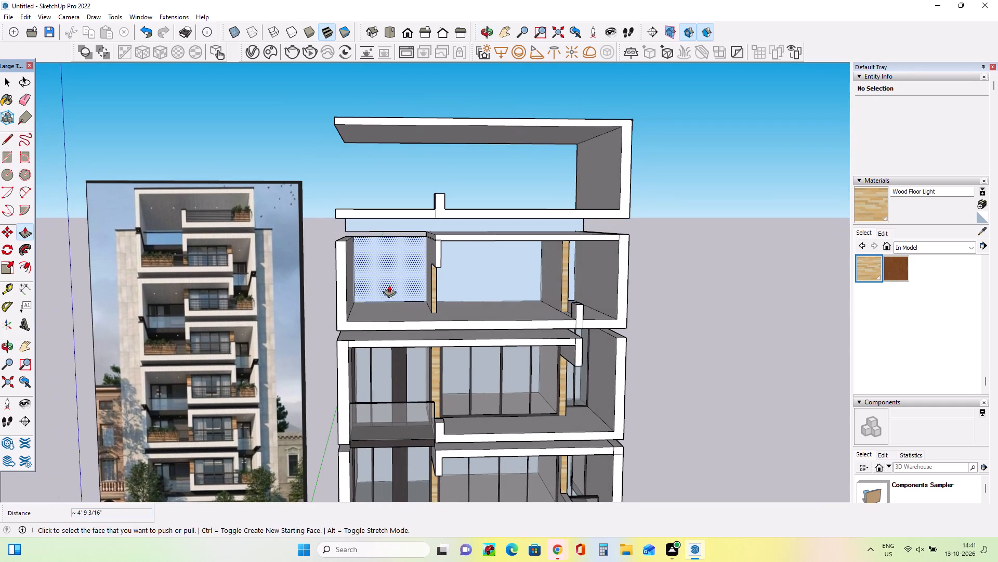
middle_click_drag(403, 298, 408, 323)
middle_click_drag(405, 323, 403, 308)
scroll(163, 237, "up", 4)
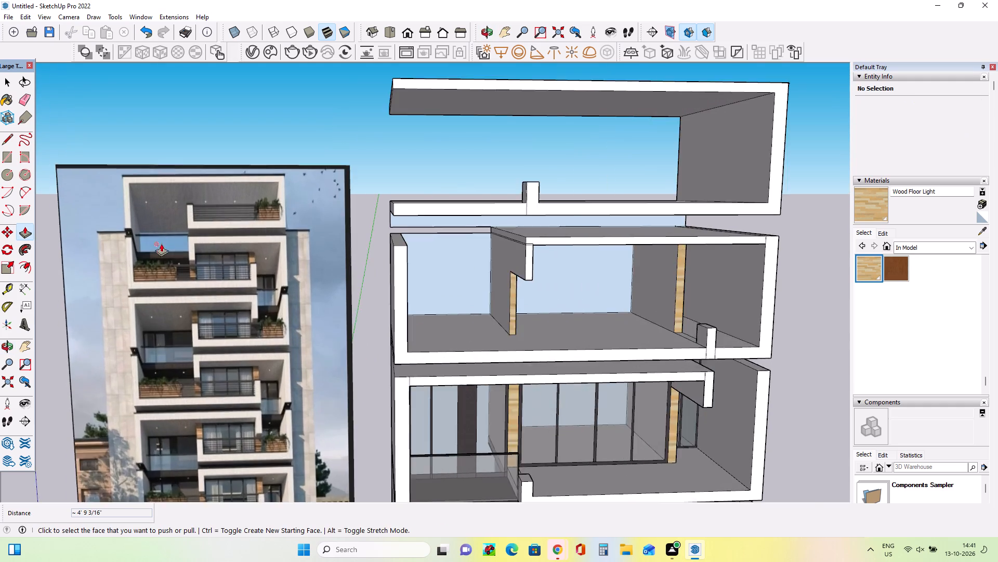
scroll(161, 244, "up", 3)
scroll(157, 262, "down", 1)
scroll(157, 262, "up", 3)
scroll(157, 262, "down", 4)
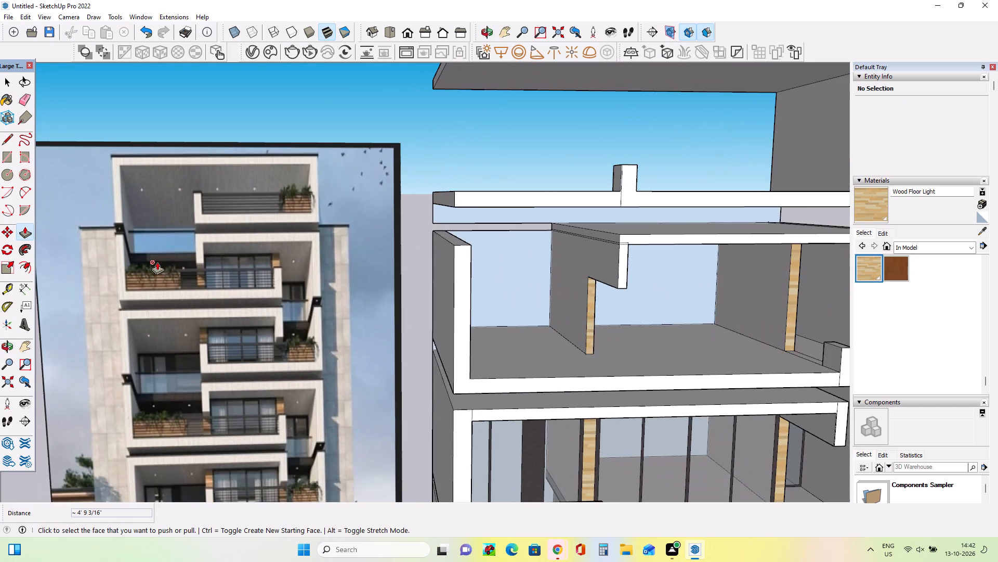
middle_click_drag(157, 262, 160, 291)
scroll(161, 266, "up", 4)
middle_click_drag(163, 266, 173, 264)
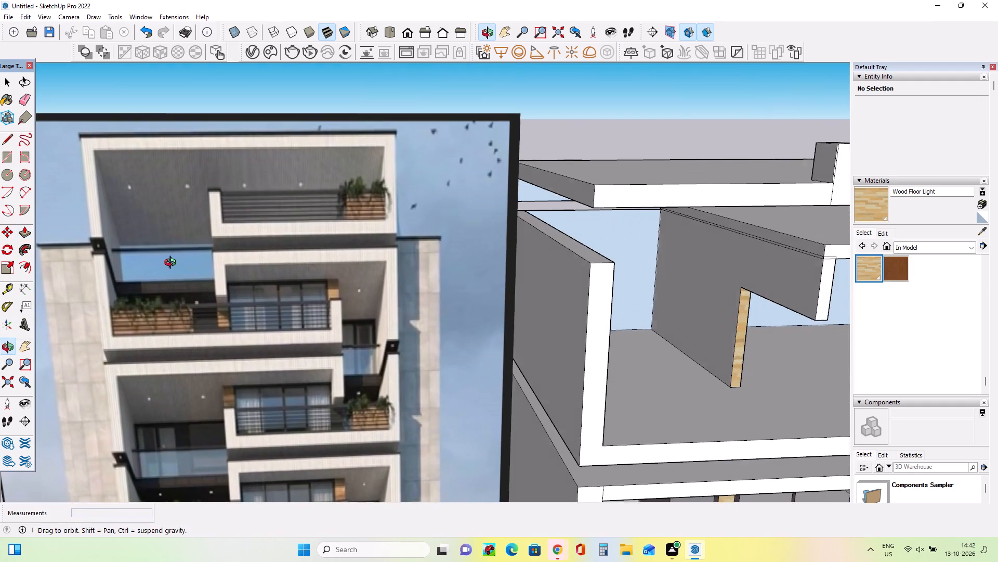
middle_click_drag(173, 264, 166, 261)
middle_click(168, 256)
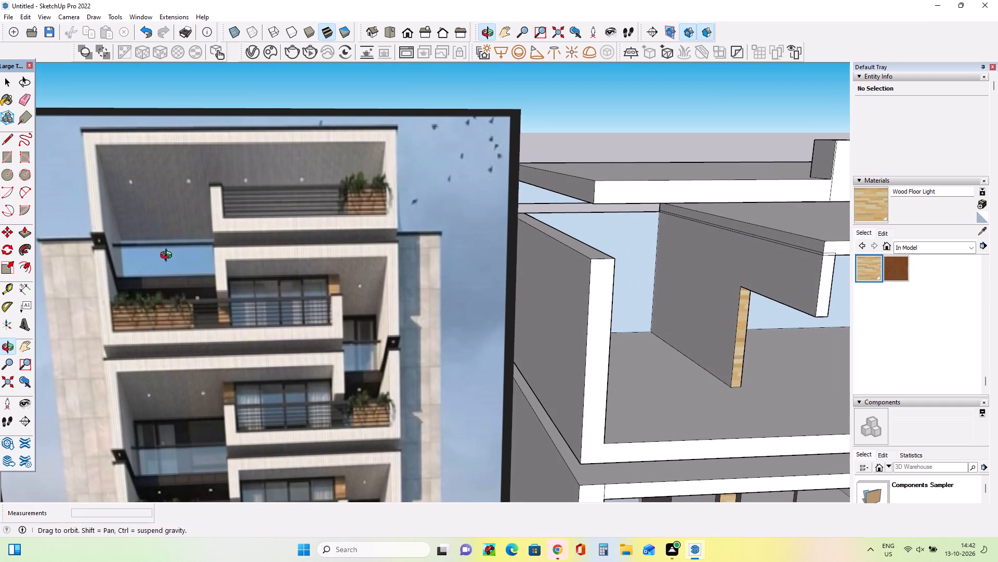
scroll(169, 260, "down", 7)
middle_click(219, 286)
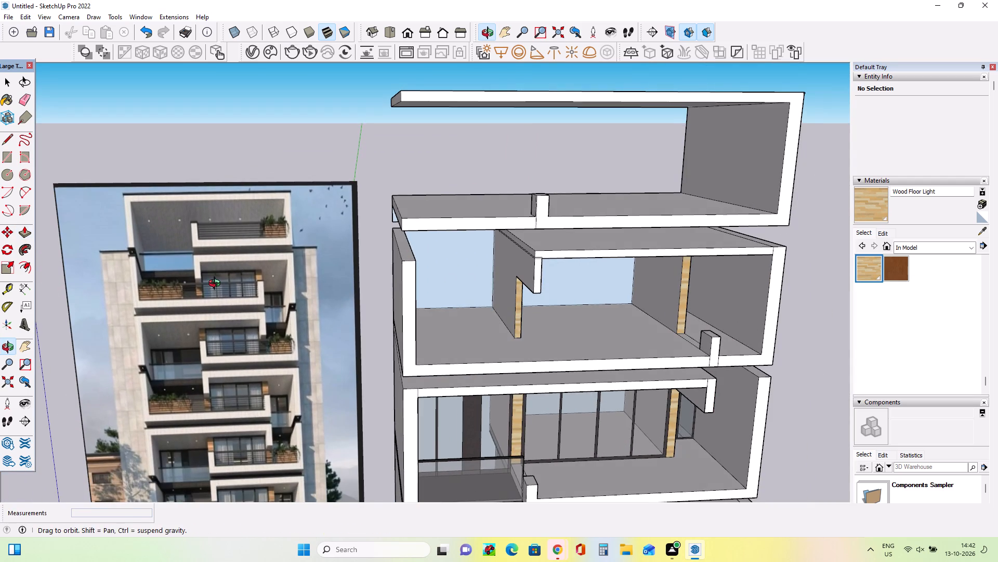
scroll(285, 187, "up", 9)
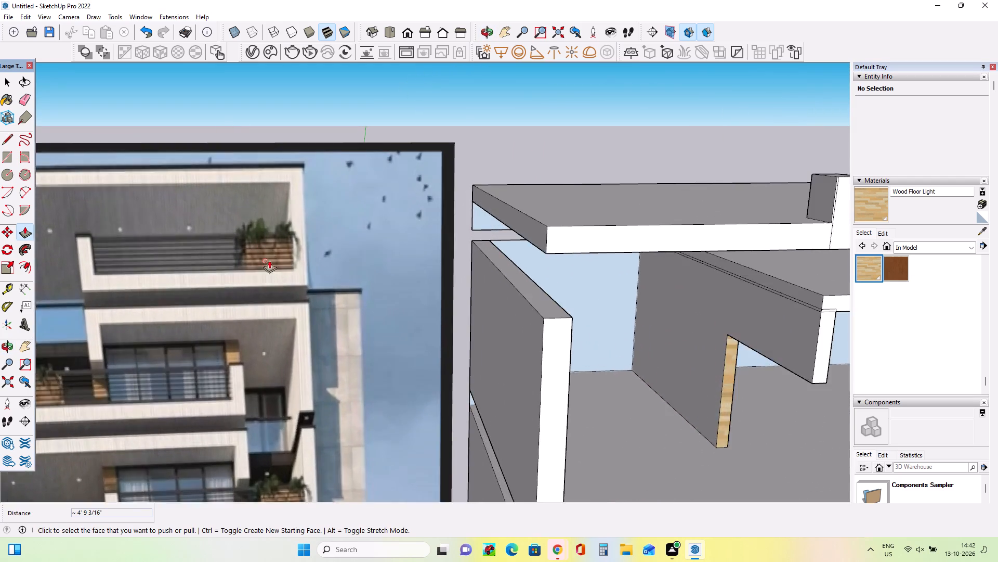
scroll(269, 260, "up", 7)
scroll(270, 267, "down", 4)
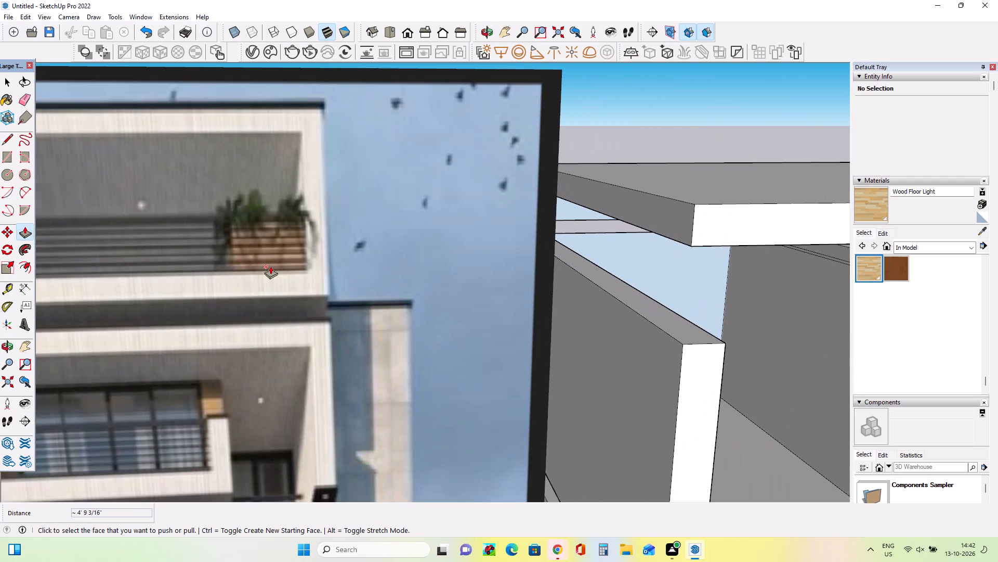
scroll(270, 266, "down", 12)
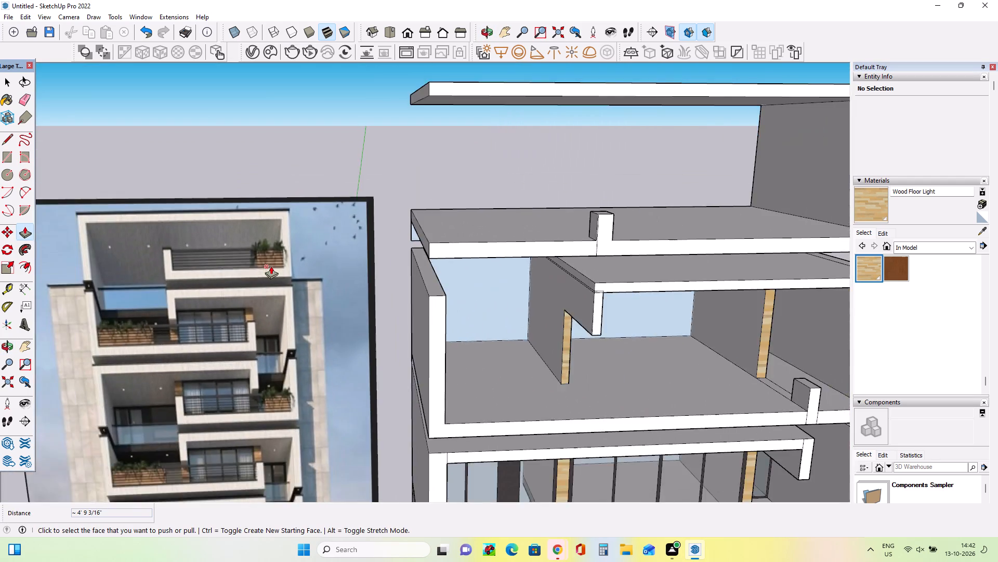
scroll(271, 266, "down", 3)
scroll(193, 328, "up", 9)
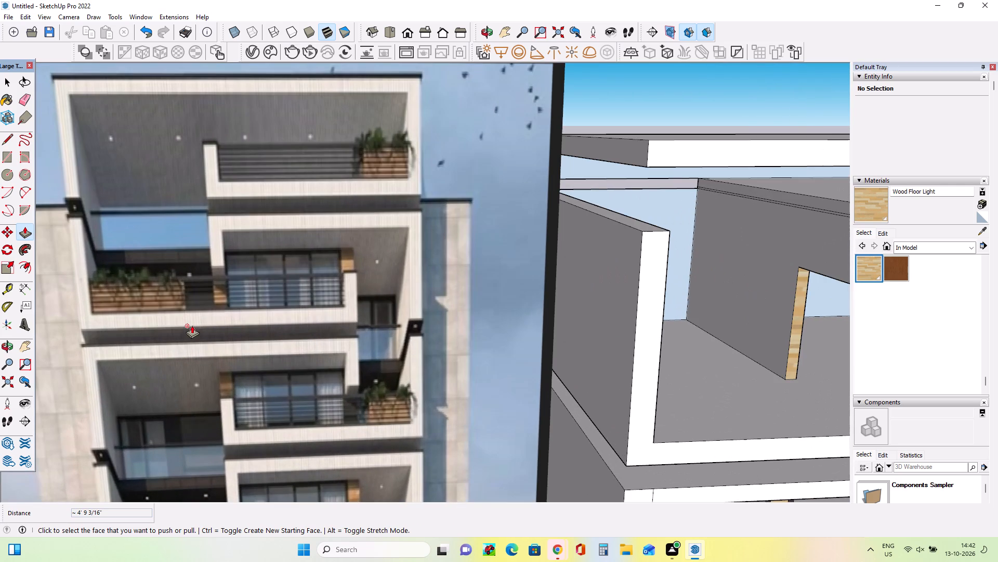
scroll(192, 309, "down", 10)
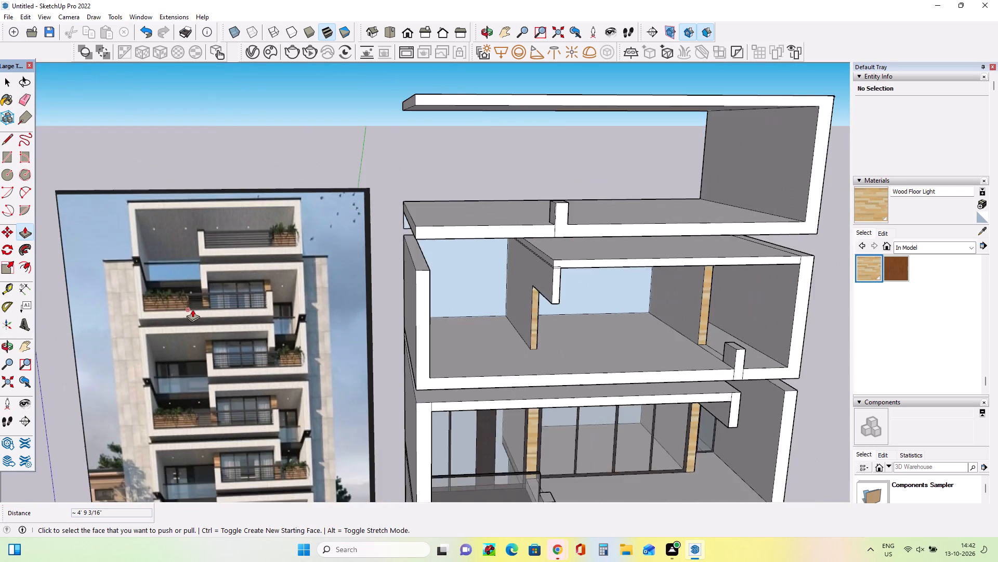
scroll(192, 309, "down", 2)
middle_click_drag(415, 354, 377, 318)
scroll(513, 341, "up", 2)
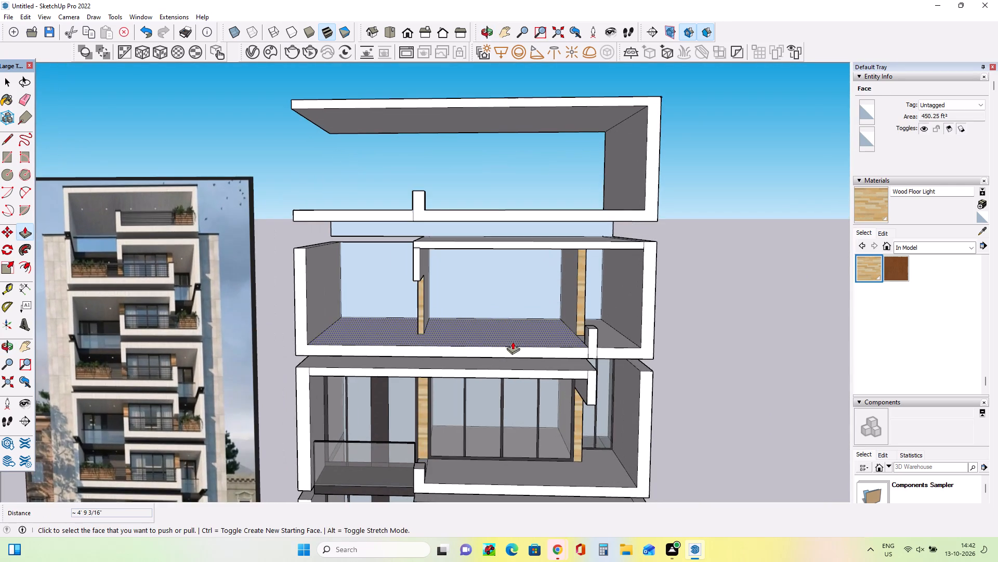
scroll(513, 341, "down", 2)
middle_click_drag(511, 341, 504, 315)
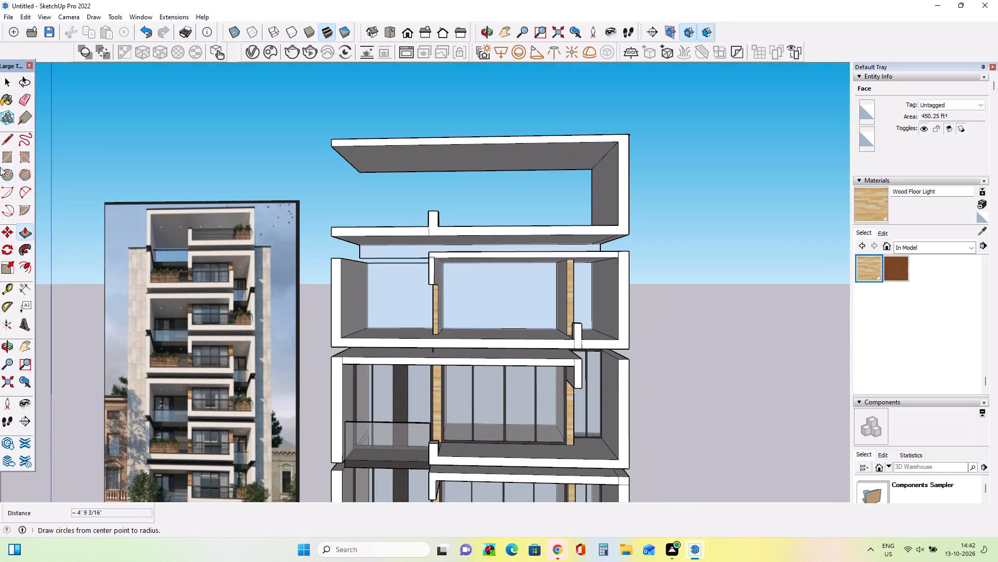
Draw an upright rectangle about 15' 1 1/4" wide from the floor between the two wood-clad partitions of the storey below the top one.
left_click(3, 159)
scroll(442, 329, "up", 4)
left_click(437, 333)
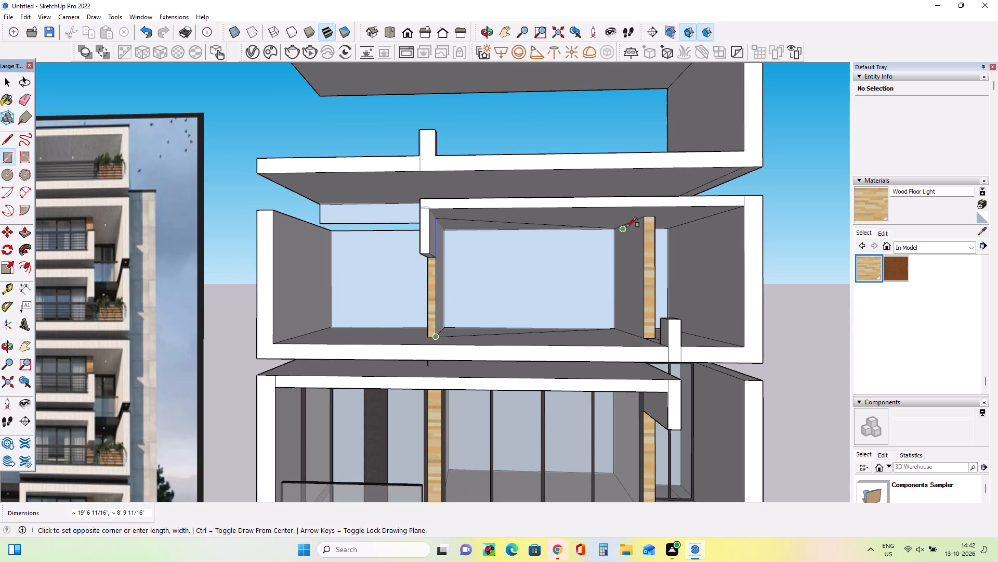
scroll(626, 221, "up", 3)
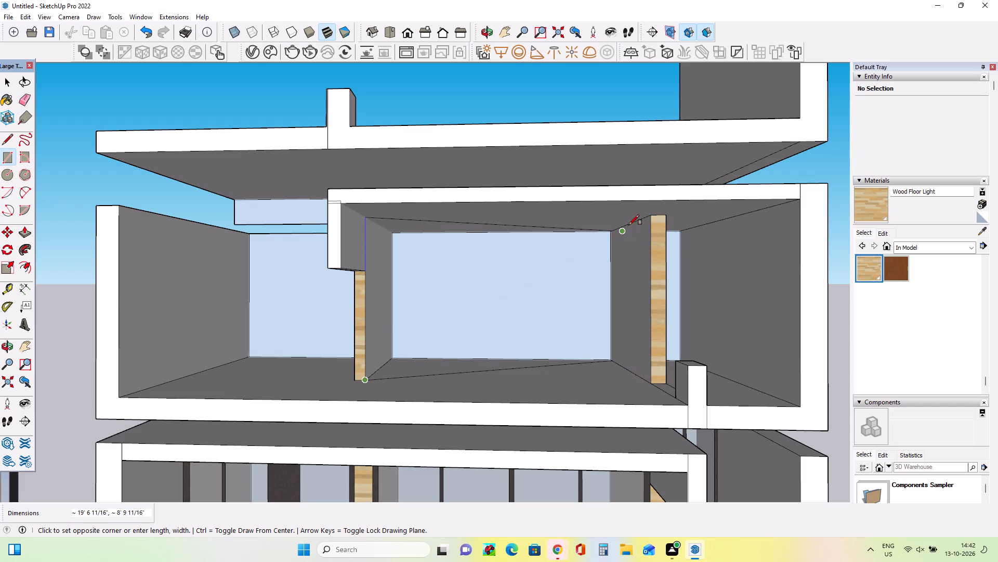
left_click(650, 256)
Draw a second rectangle about 15' 1 1/4" by 1' 10 15/16" directly above the first, between the same partitions.
middle_click_drag(632, 256, 634, 245)
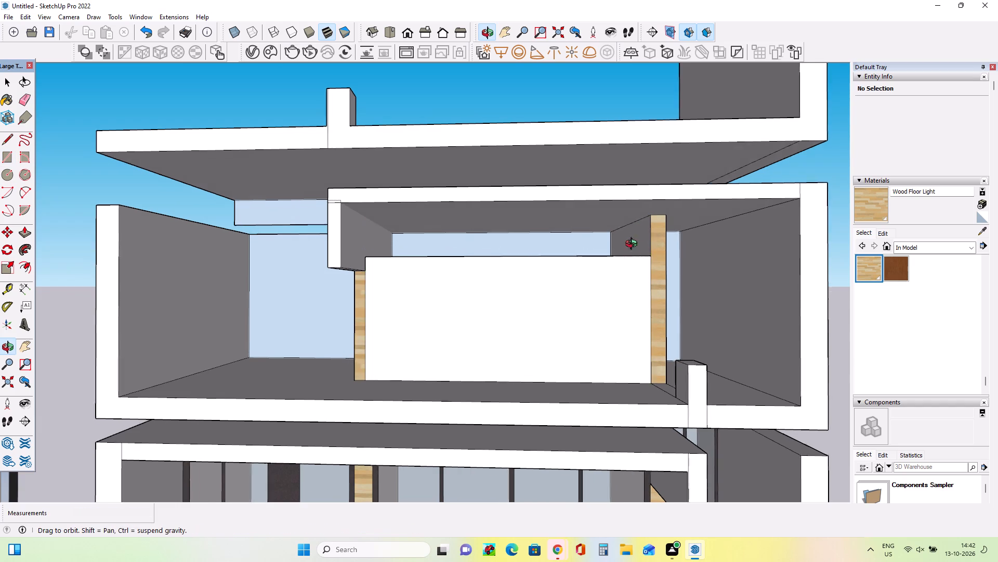
middle_click_drag(634, 245, 668, 253)
left_click(646, 258)
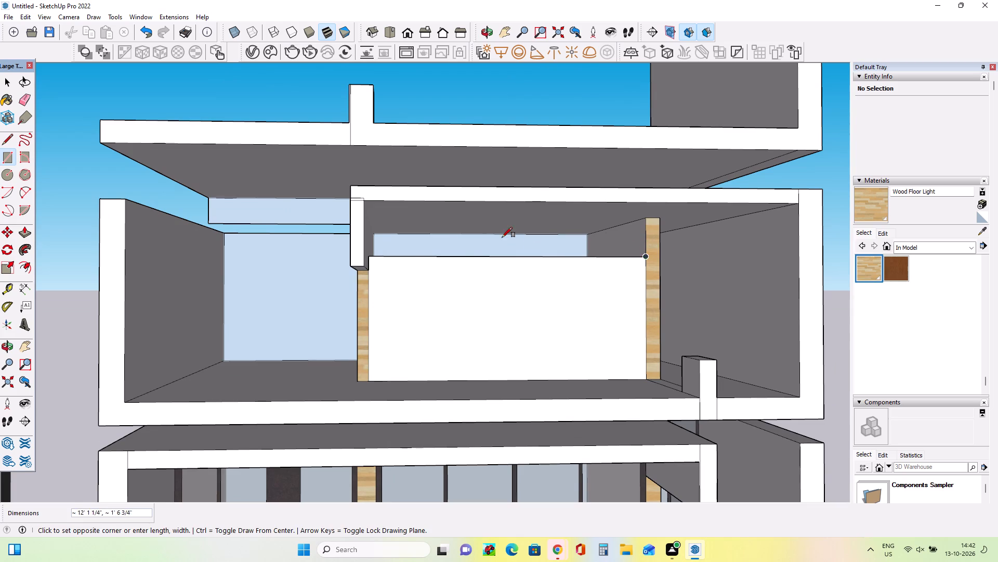
left_click(372, 256)
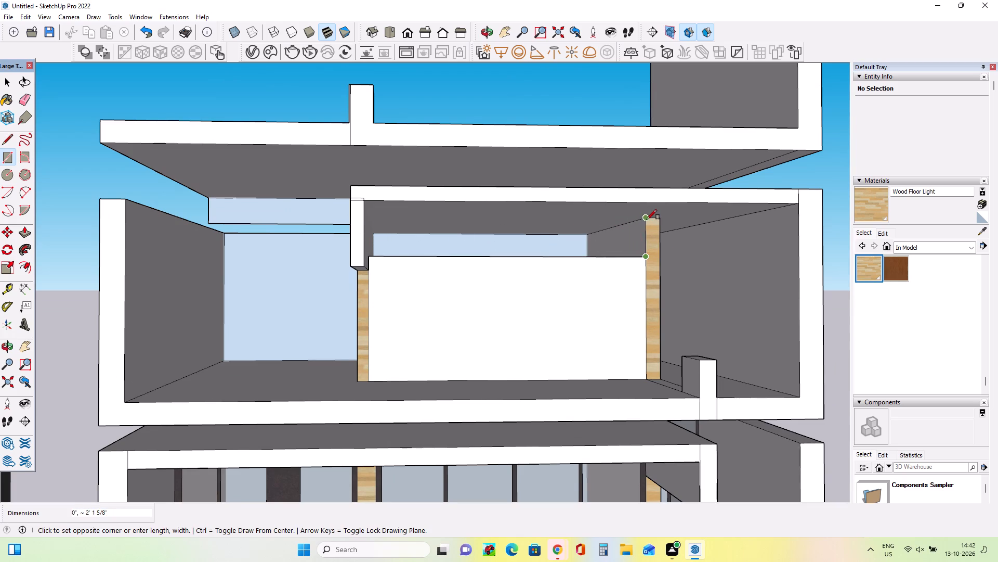
middle_click_drag(627, 239, 542, 259)
middle_click(540, 249)
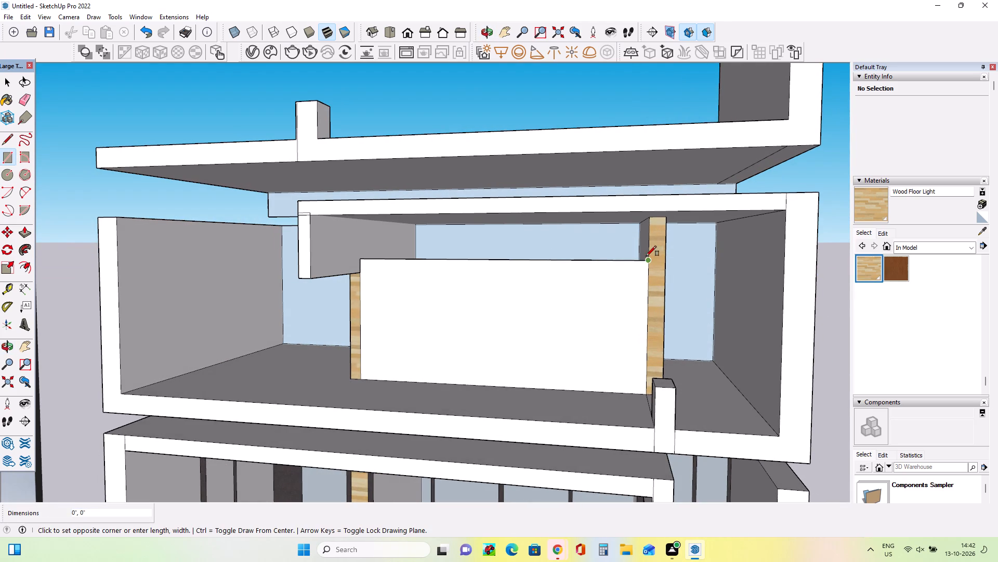
left_click(646, 263)
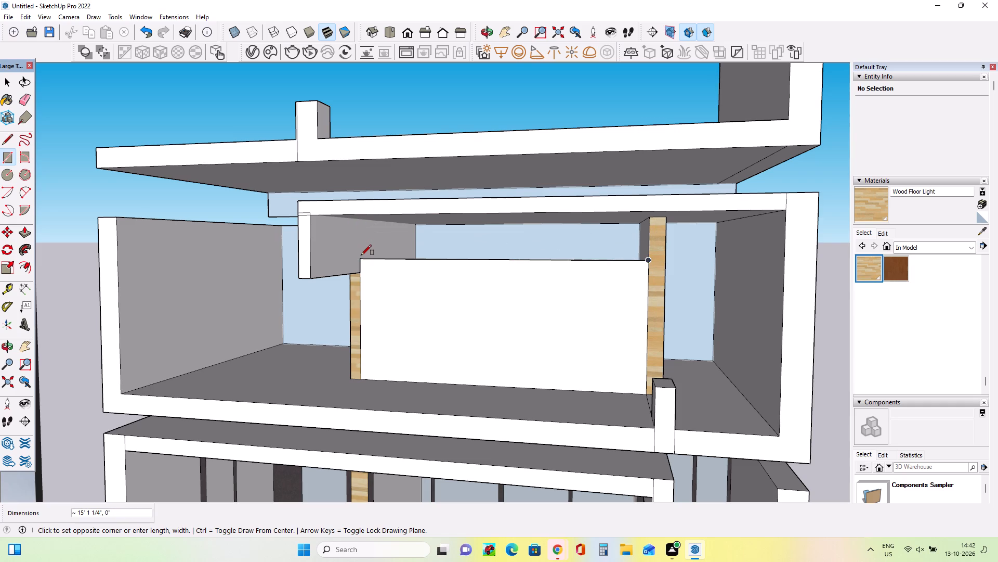
left_click(361, 259)
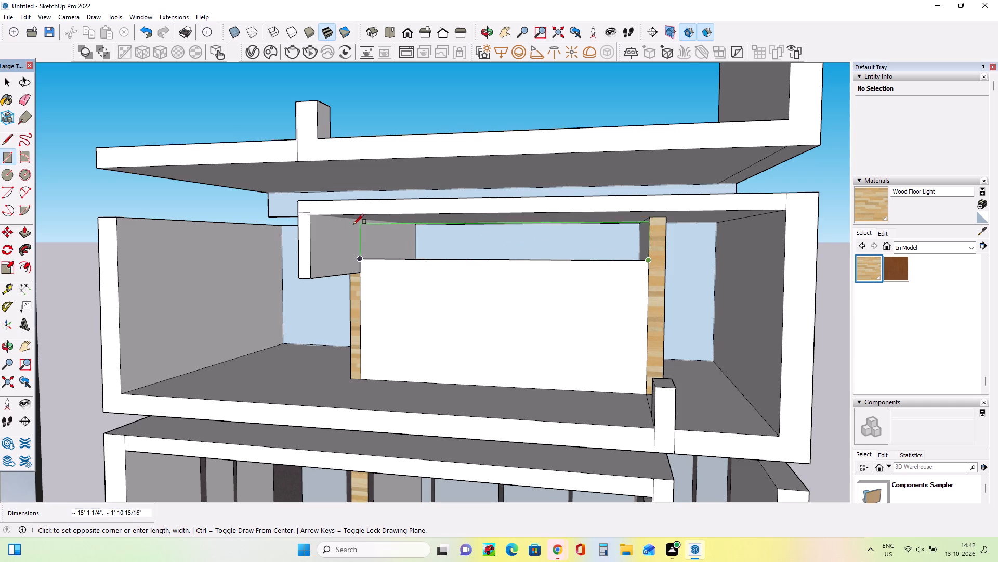
left_click(353, 225)
Fill the remaining gap below the ceiling with a rectangle about 15' 1 1/4" by 3 3/8".
middle_click_drag(459, 266, 491, 233)
scroll(392, 225, "up", 3)
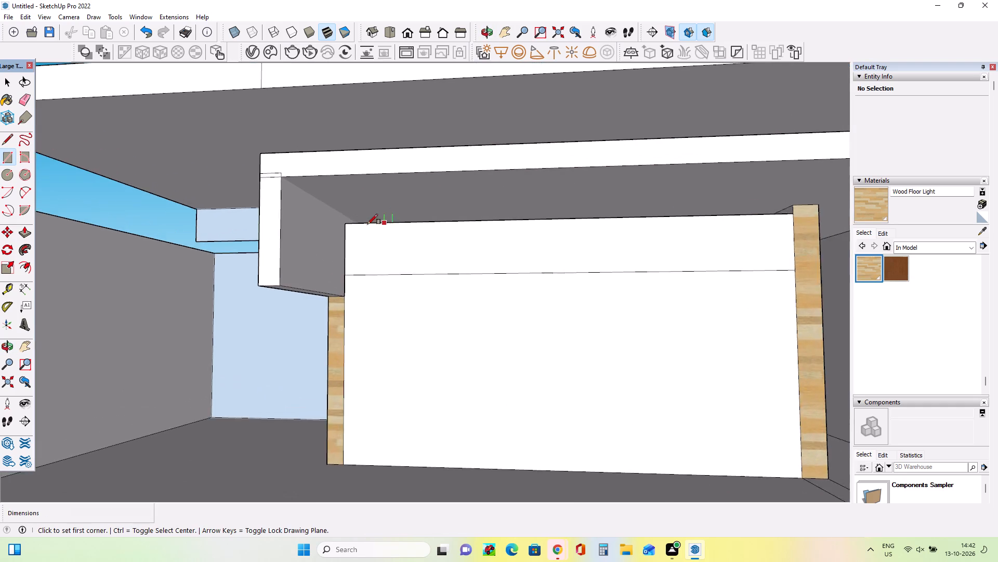
scroll(367, 224, "up", 3)
left_click(340, 224)
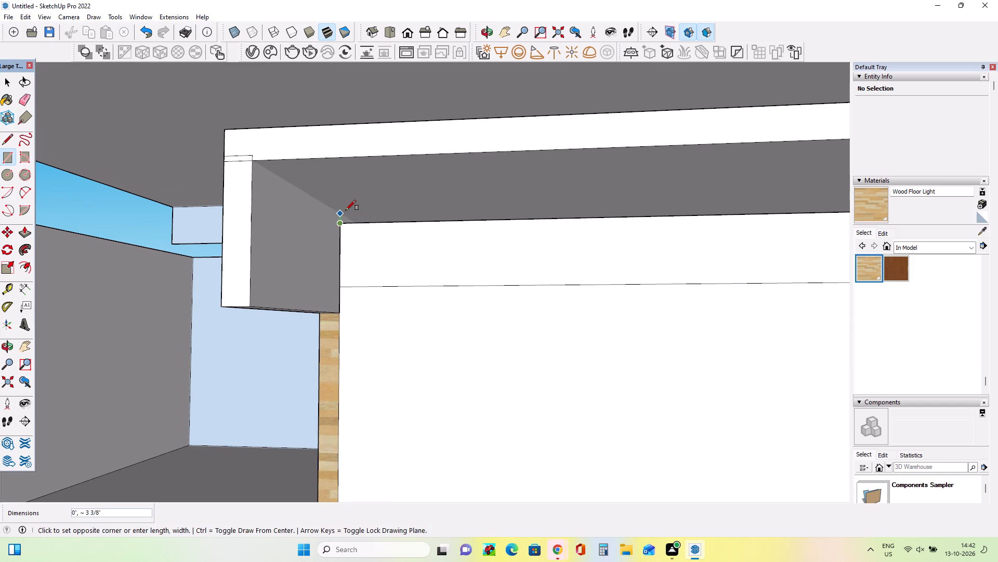
scroll(442, 210, "down", 6)
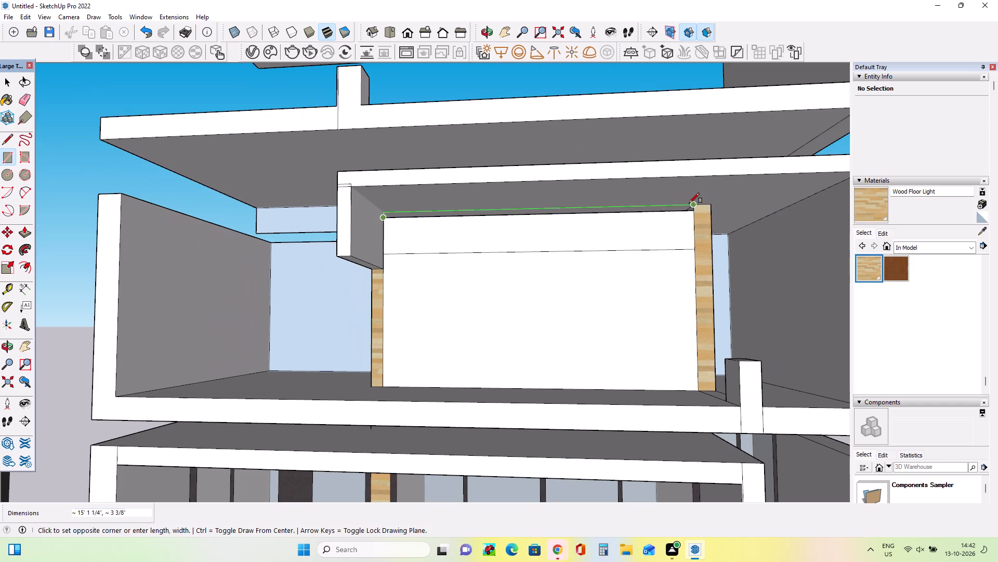
left_click(689, 203)
Erase the two horizontal dividing edges between the stacked rectangles to merge them into one full-height panel.
middle_click(627, 251)
scroll(627, 251, "down", 1)
left_click(22, 92)
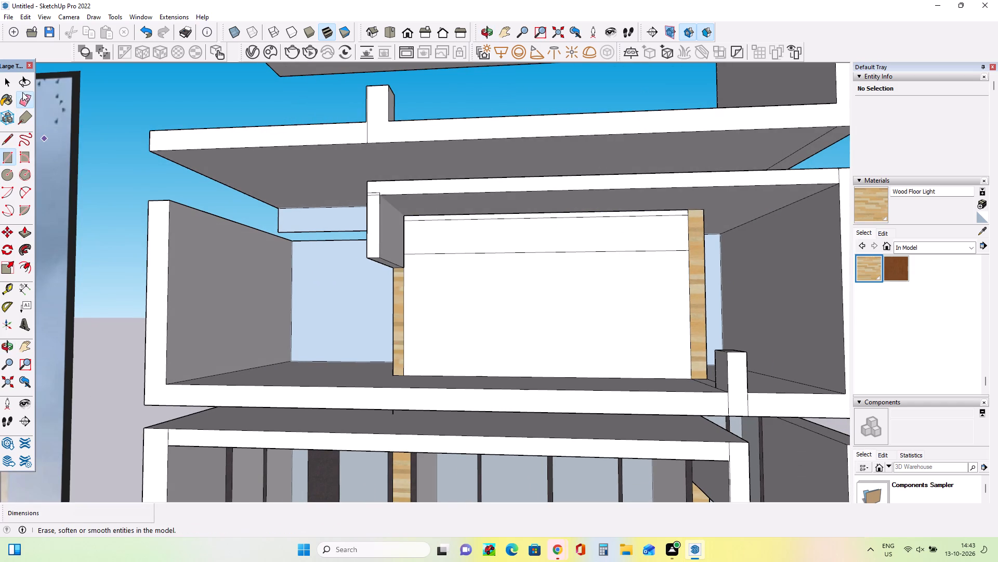
left_click_drag(553, 217, 555, 223)
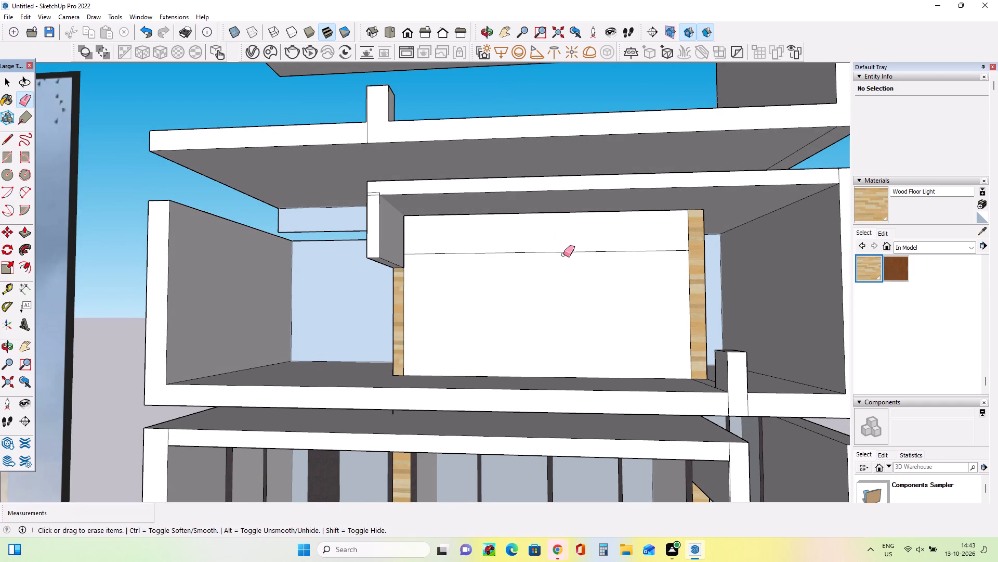
left_click(563, 251)
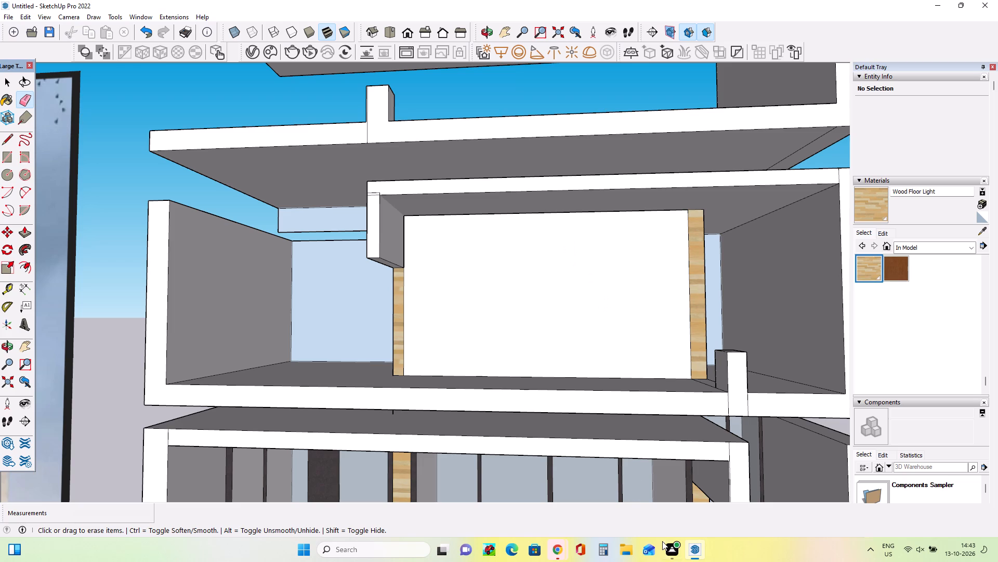
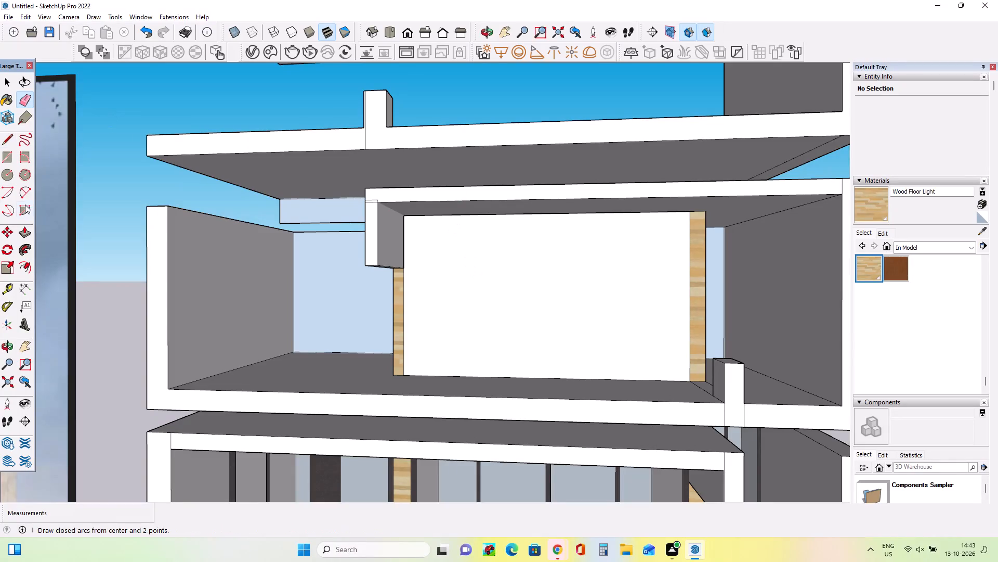
Offset the edges of the white window face on the upper storey inward by about 3 1/8" to outline a frame.
left_click(27, 267)
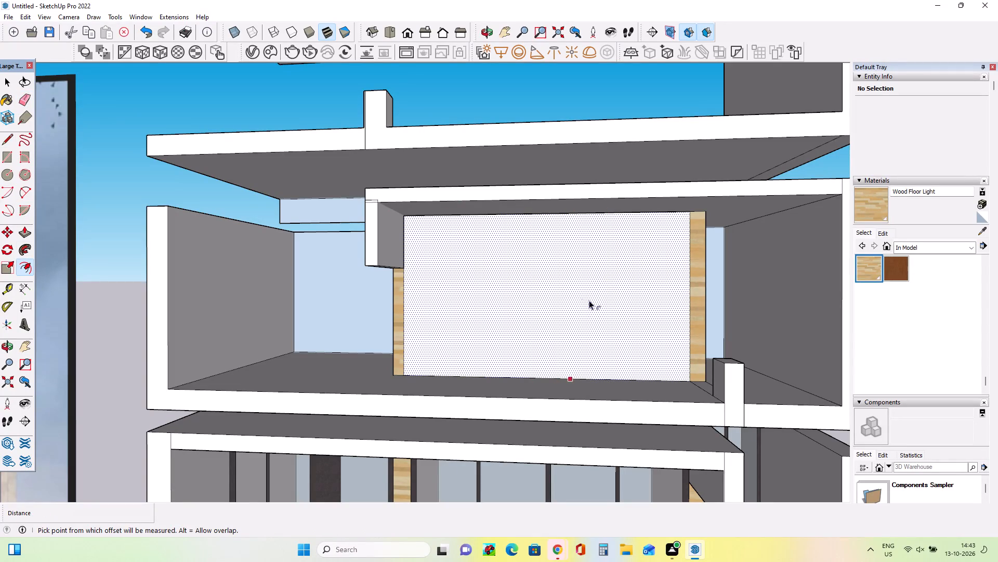
left_click(576, 304)
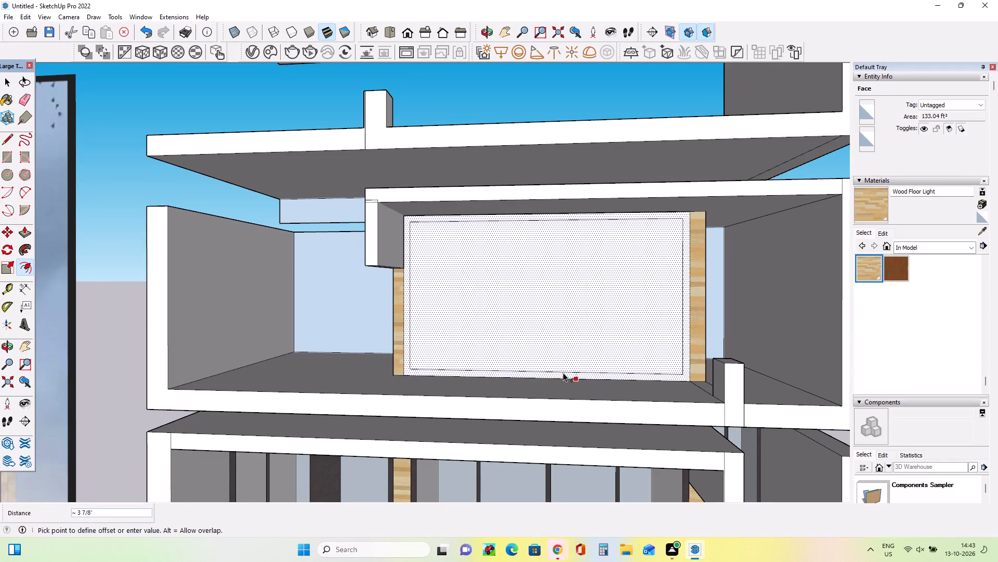
left_click(554, 374)
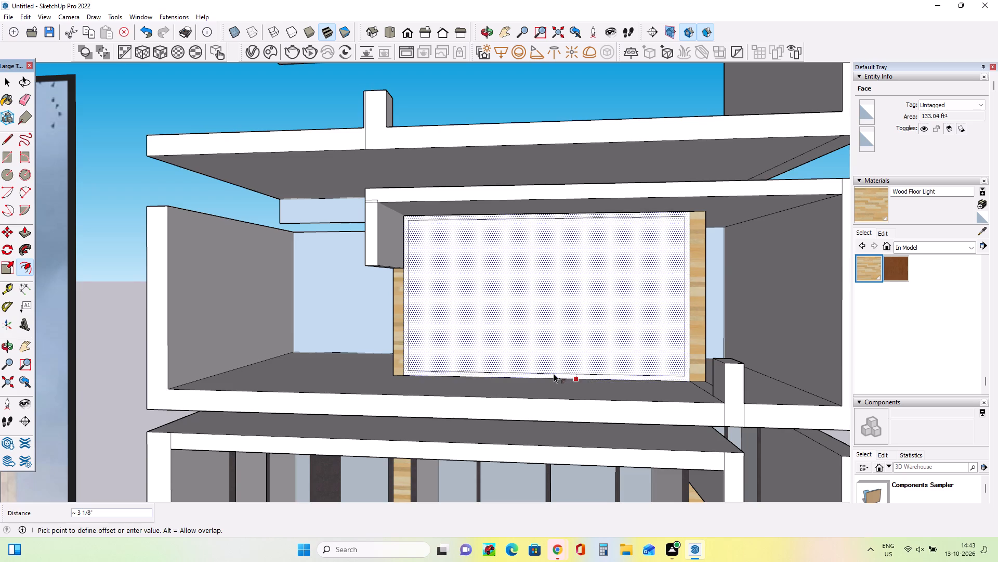
Draw a full-height mullion rectangle, about 3 5/8" by 8' 3 7/16", at the middle of the inner window face.
middle_click_drag(605, 367, 614, 377)
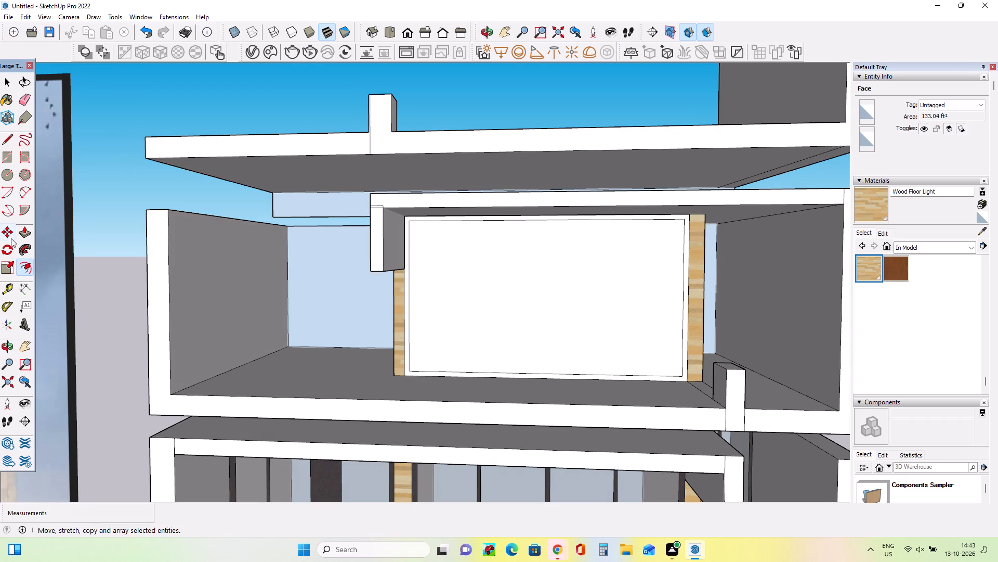
left_click(6, 162)
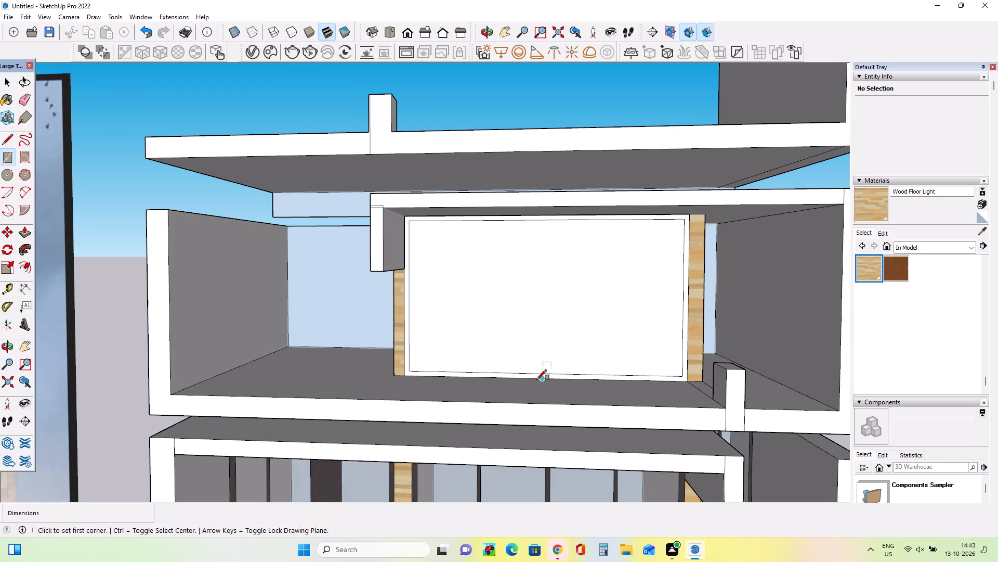
left_click(544, 372)
scroll(559, 222, "up", 3)
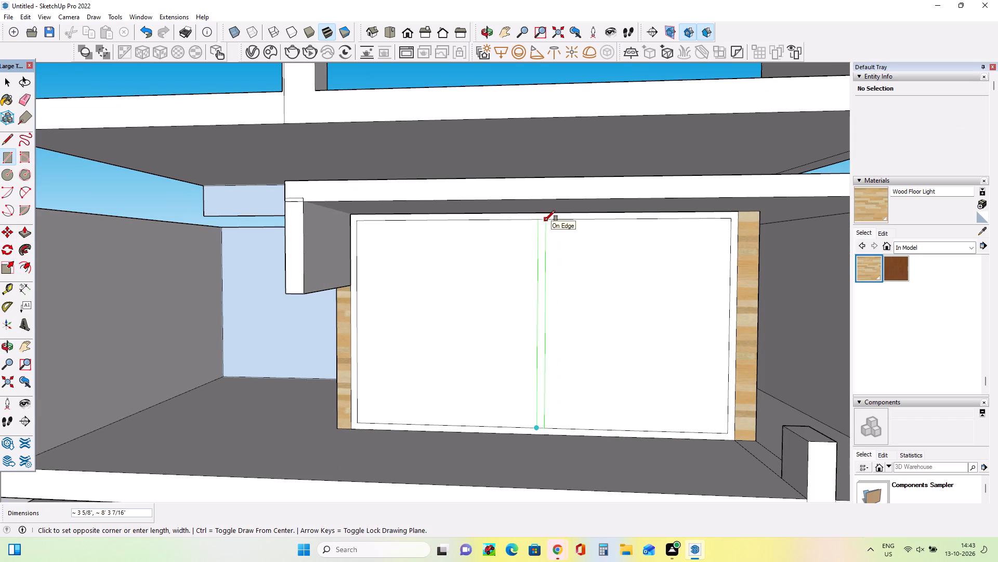
left_click(545, 221)
Draw a second narrow mullion rectangle, about 8' 3 7/16" tall, midway across the window's right half.
scroll(586, 297, "down", 16)
scroll(605, 384, "up", 3)
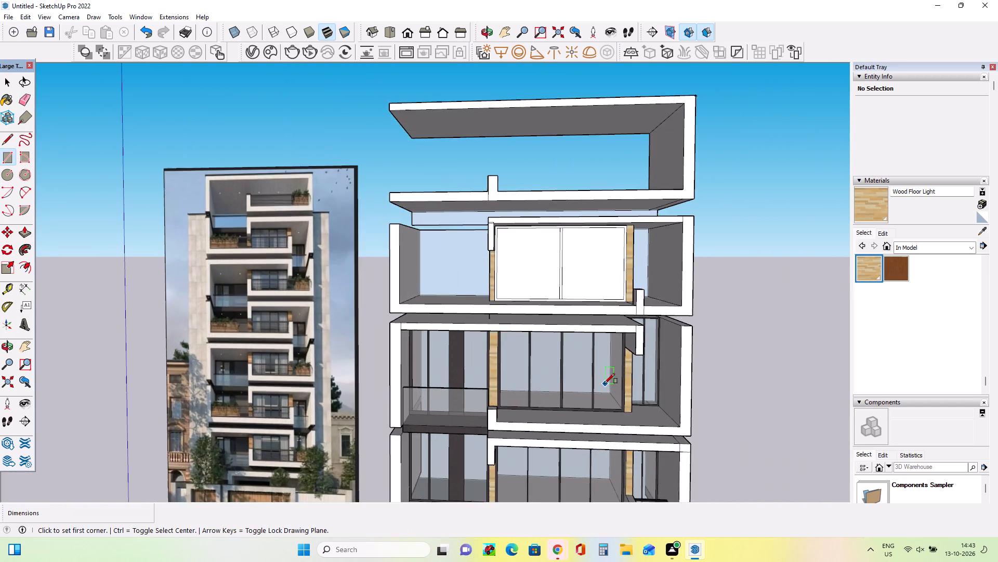
scroll(605, 384, "up", 4)
left_click(593, 269)
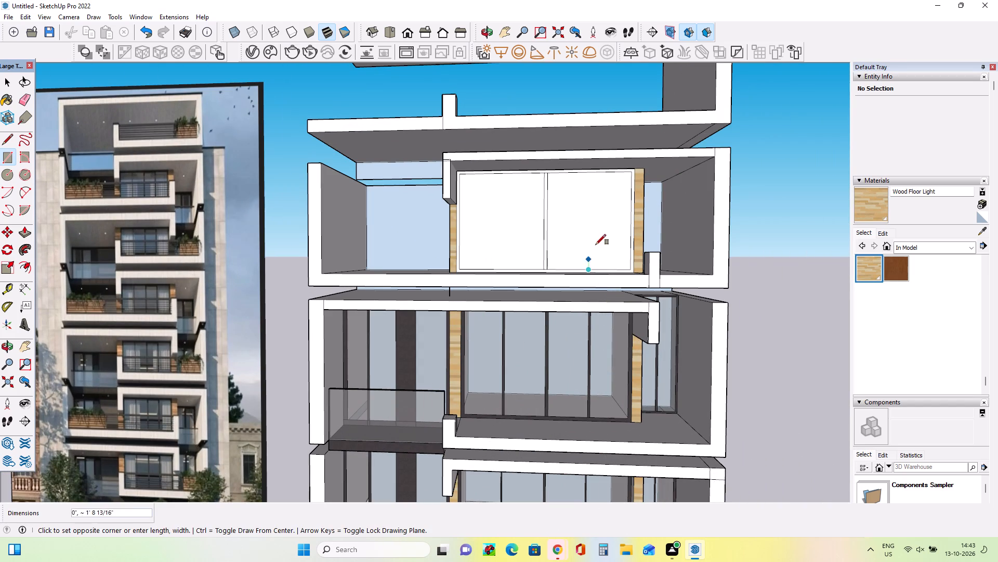
scroll(609, 169, "up", 2)
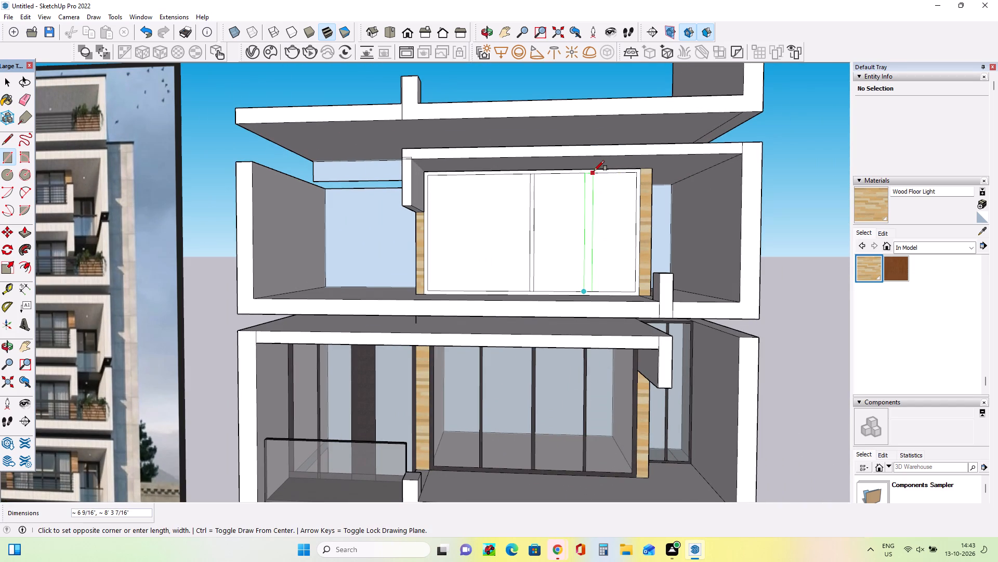
scroll(593, 171, "up", 3)
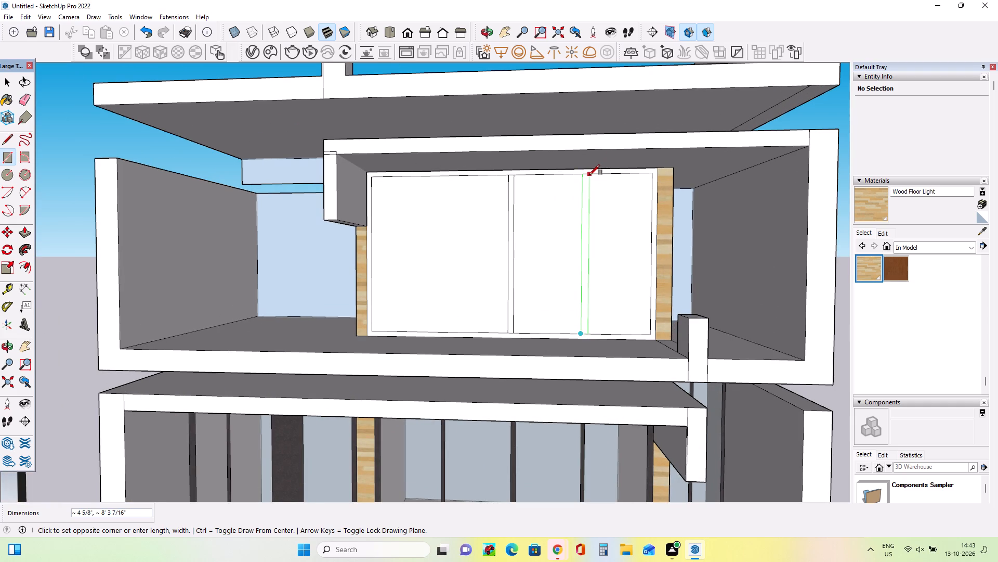
scroll(589, 175, "up", 3)
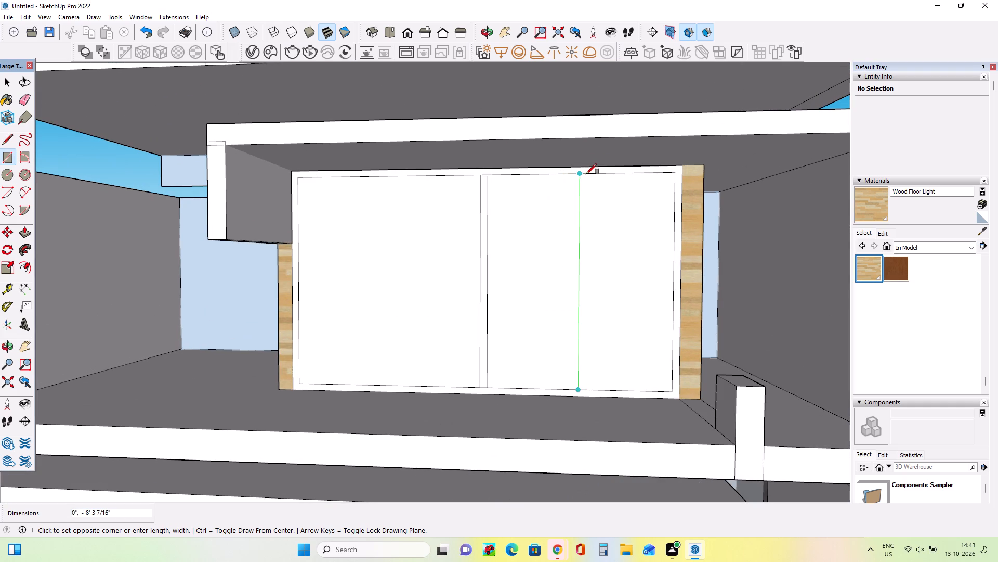
left_click(586, 174)
Draw a third mullion rectangle, about 2 11/16" by 8' 3 7/16", midway across the window's left half.
scroll(410, 449, "down", 9)
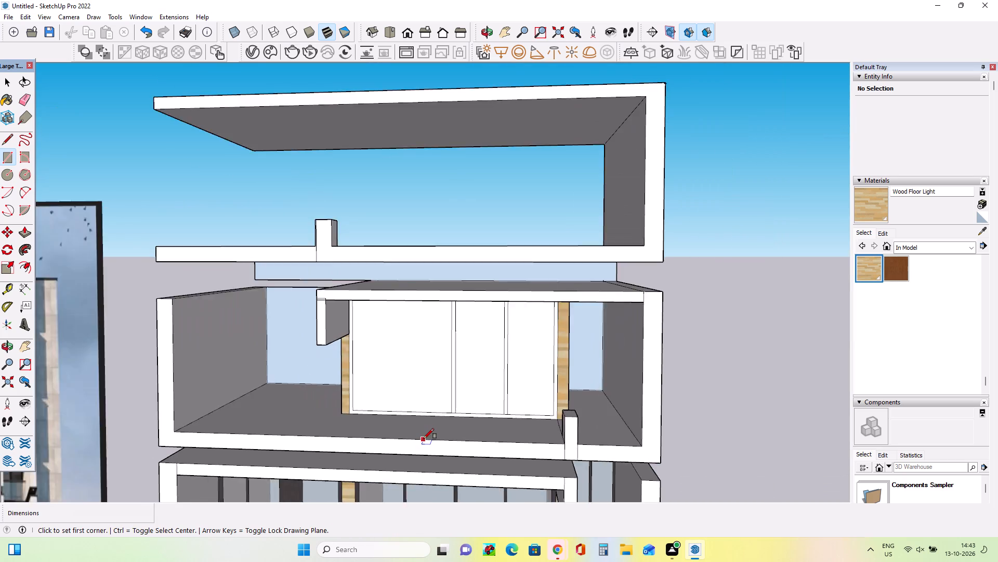
scroll(424, 439, "down", 5)
scroll(412, 433, "up", 7)
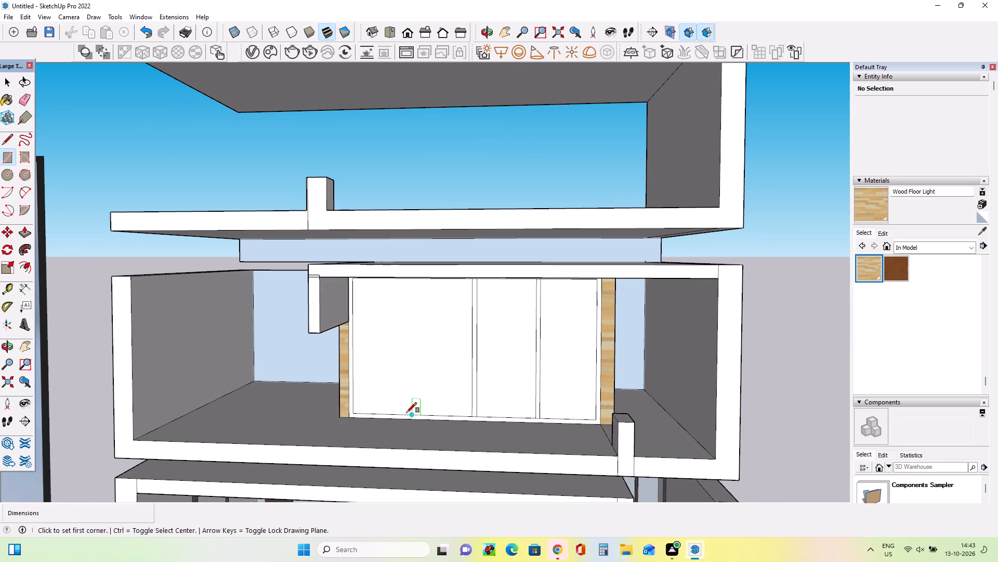
left_click(414, 414)
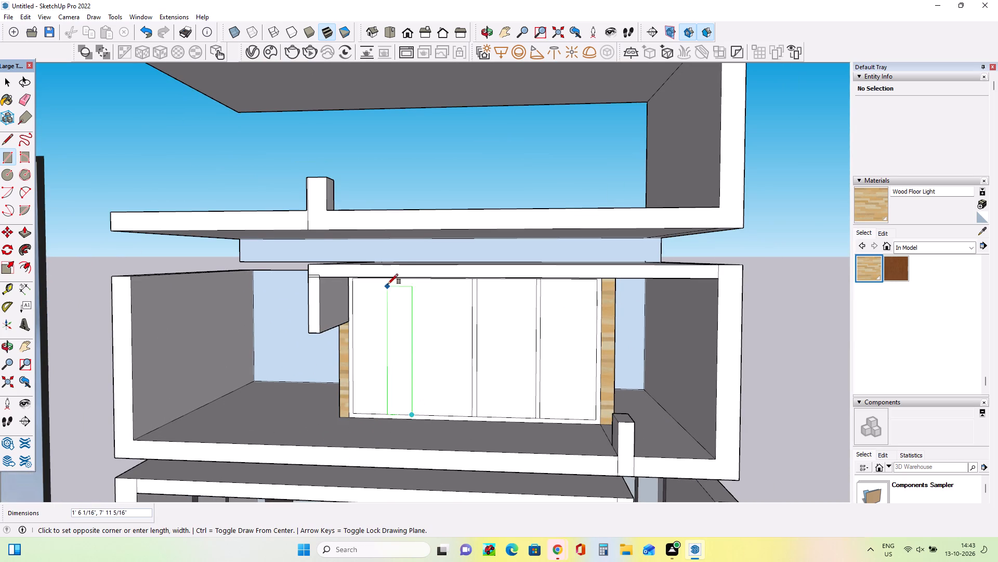
scroll(388, 284, "up", 3)
middle_click_drag(400, 289, 409, 256)
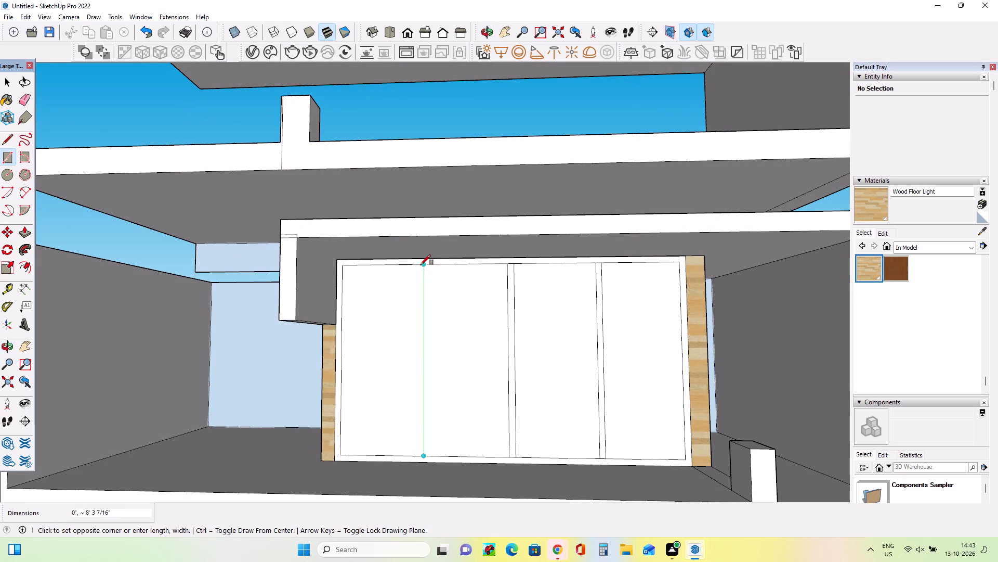
scroll(417, 263, "up", 3)
left_click(419, 263)
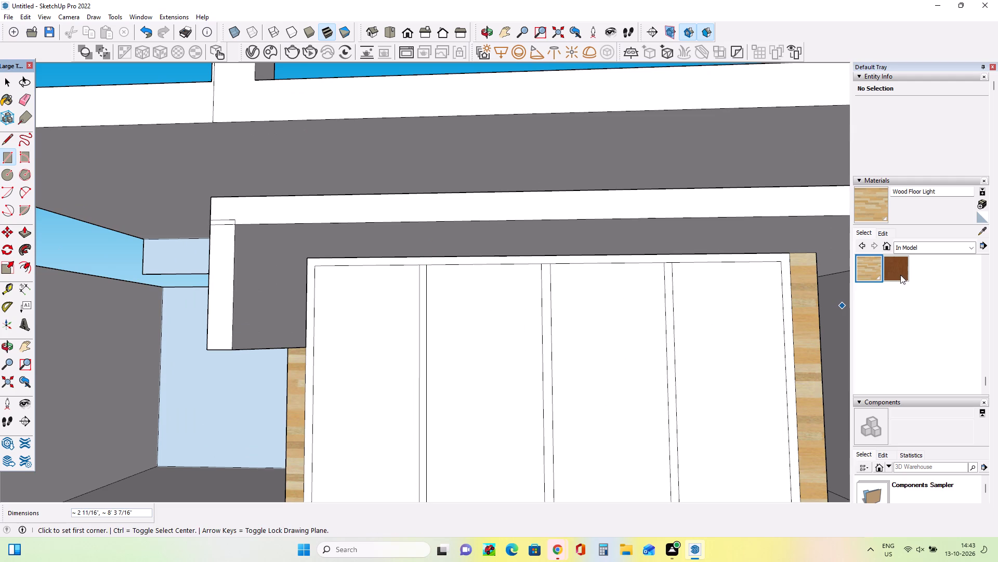
Paint the window's outer frame and its three mullions with the Asphalt New material.
scroll(881, 272, "up", 8)
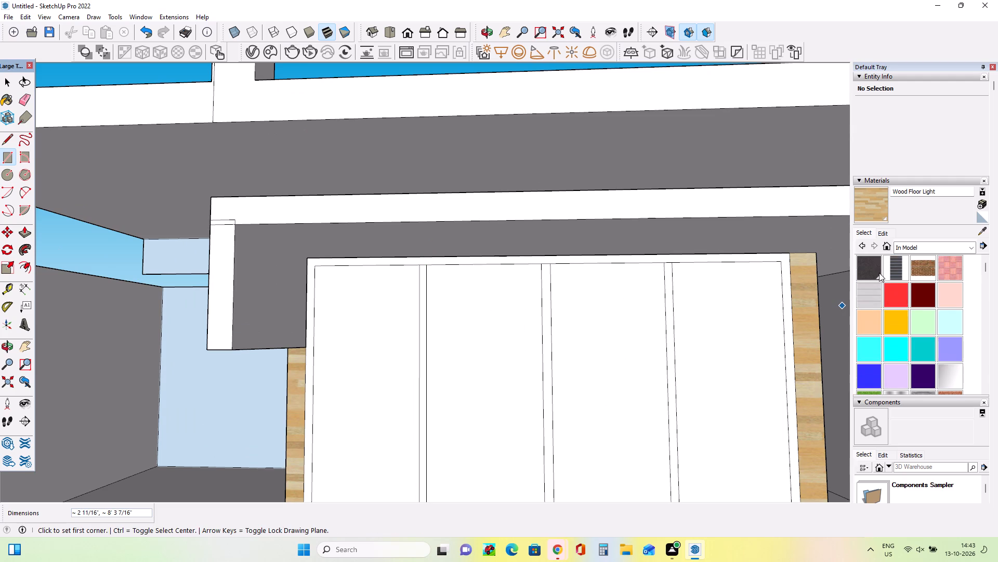
left_click(868, 264)
left_click(785, 288)
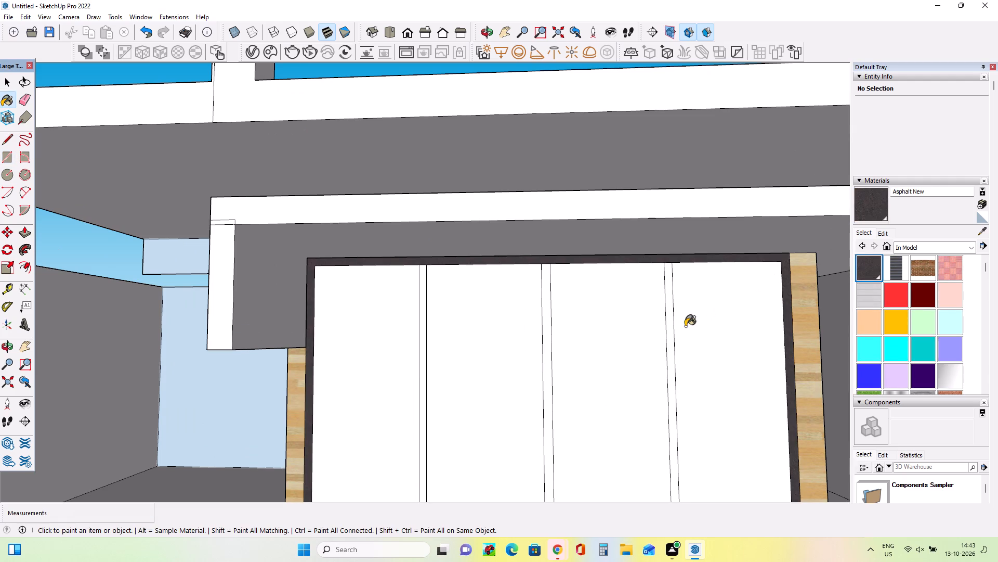
left_click(669, 323)
left_click(545, 335)
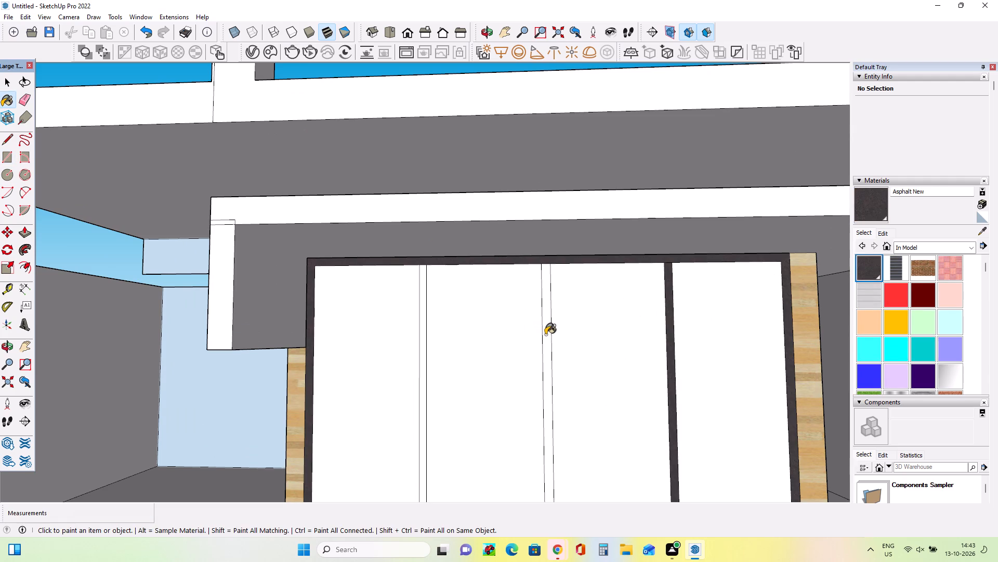
left_click(424, 338)
Paint the four window panes with the Translucent Glass Gray material.
scroll(871, 323, "down", 3)
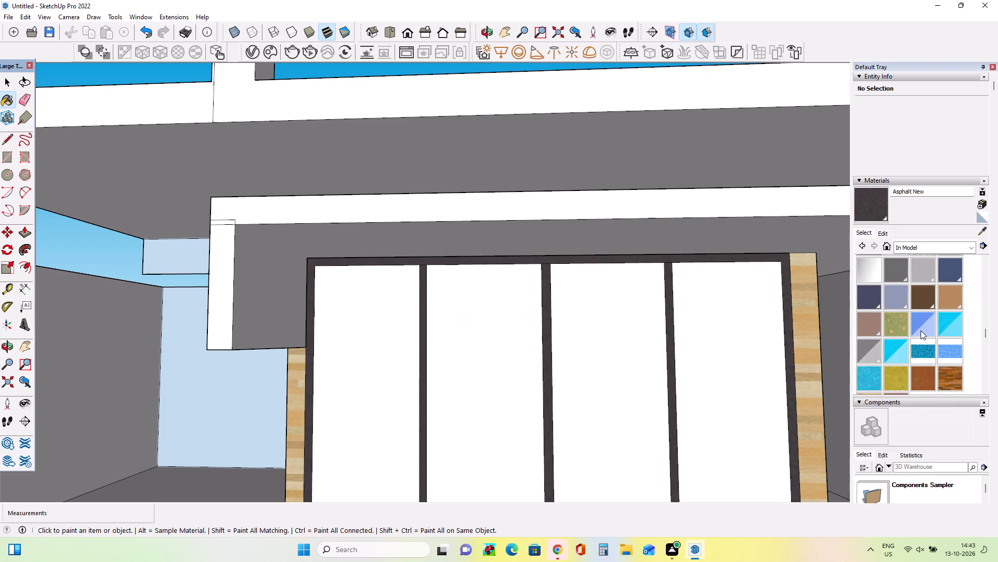
scroll(921, 330, "down", 3)
scroll(904, 331, "up", 2)
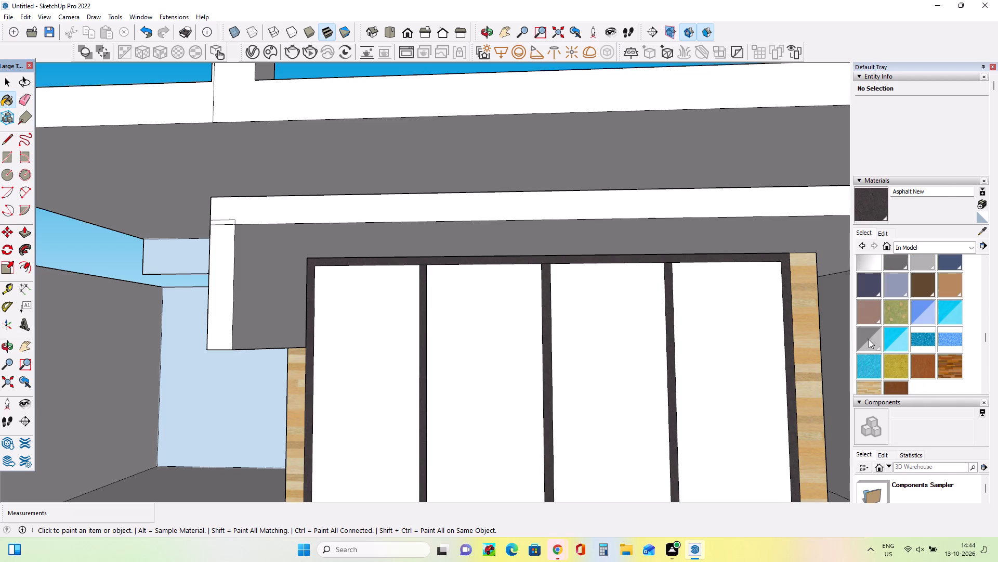
left_click(869, 339)
left_click(717, 369)
left_click(609, 392)
left_click(495, 392)
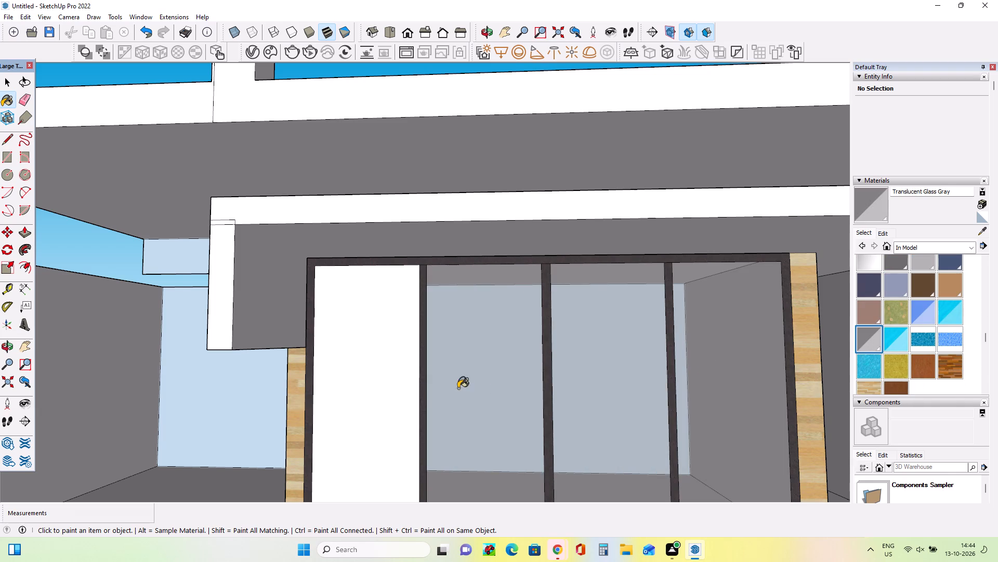
left_click(386, 374)
Draw a vertical reference line from the storey below up beside the side wall of the open left bay.
scroll(510, 309, "down", 12)
middle_click_drag(526, 343, 544, 372)
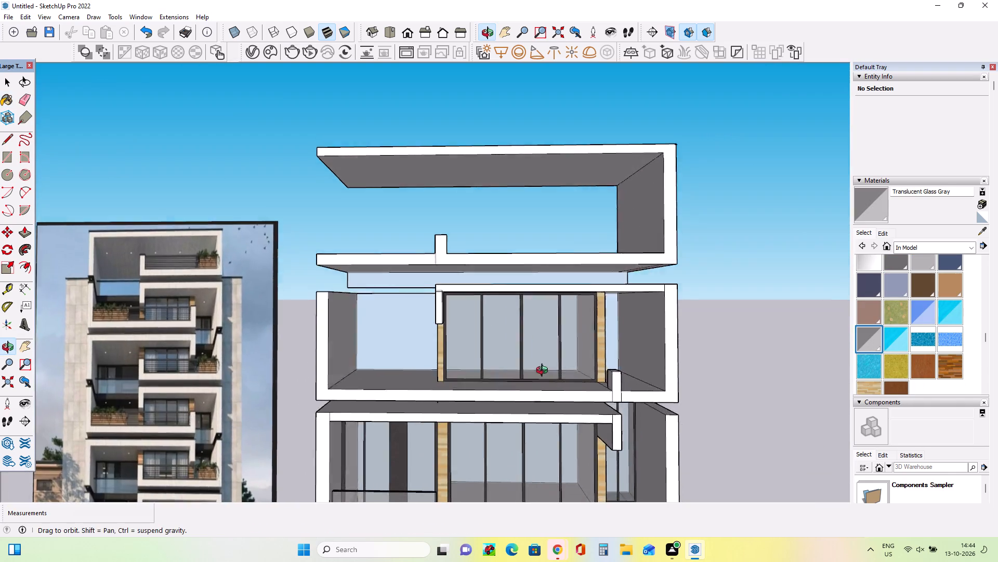
middle_click_drag(544, 372, 559, 394)
scroll(440, 398, "up", 3)
middle_click_drag(440, 397, 442, 382)
scroll(442, 382, "up", 1)
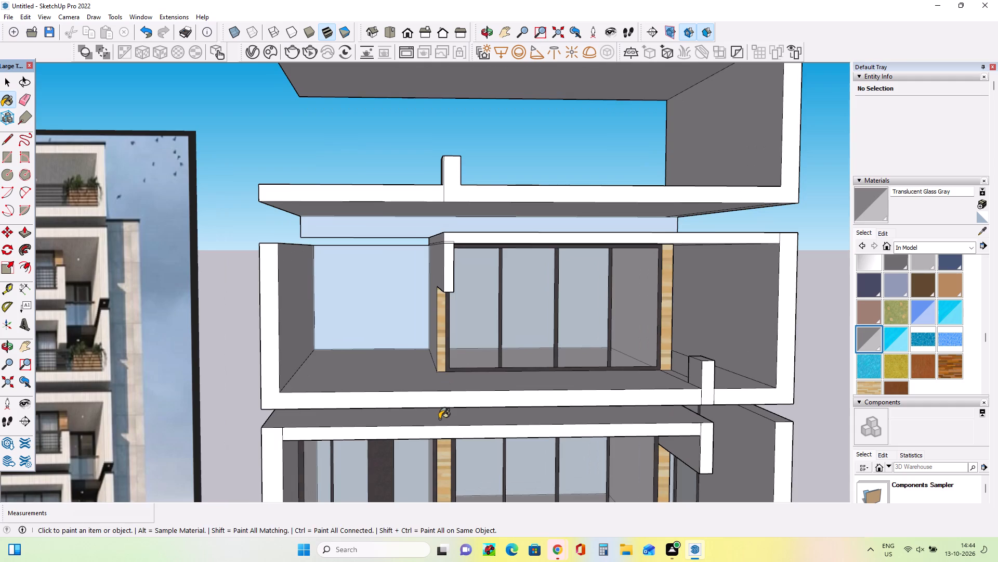
middle_click_drag(439, 419, 431, 404)
left_click(6, 137)
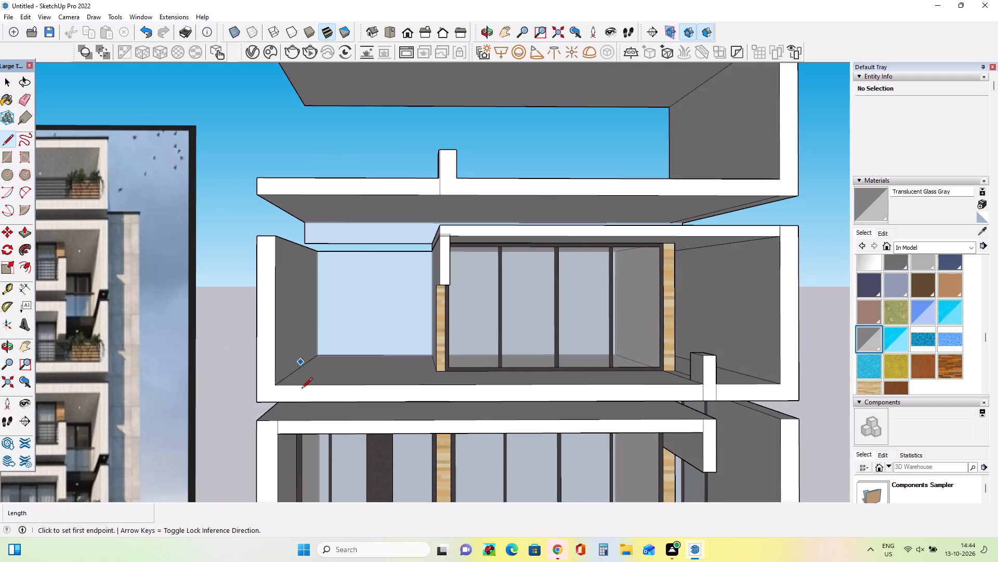
left_click(296, 450)
left_click(303, 341)
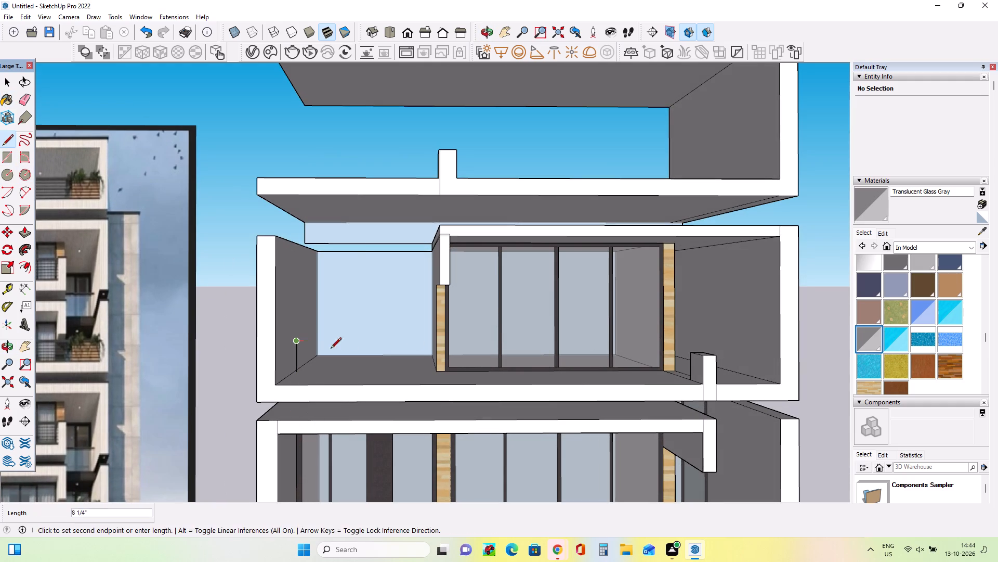
middle_click_drag(360, 353, 374, 404)
key("space")
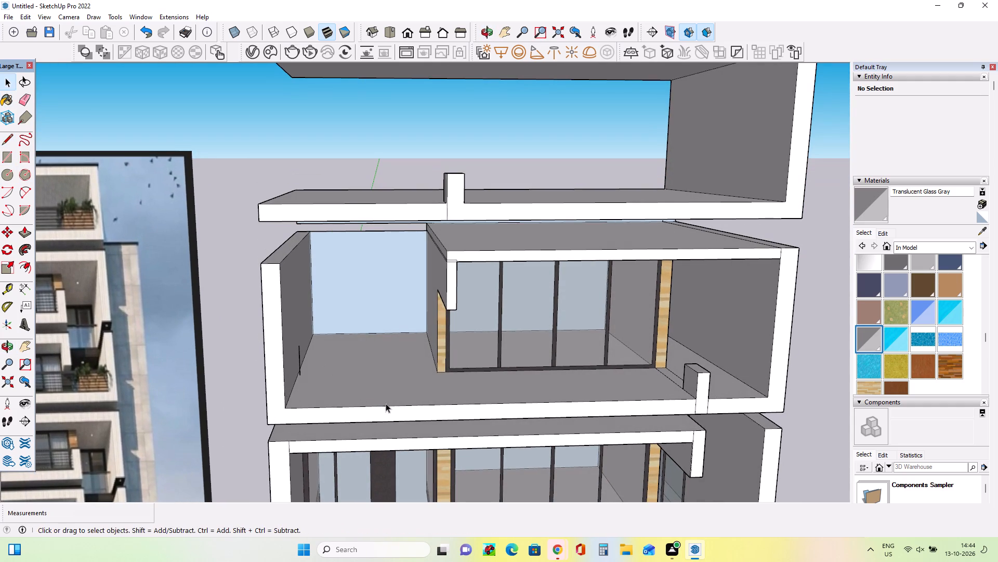
Draw a rectangle on the left bay's floor from the reference line to the opposite back corner.
left_click(6, 158)
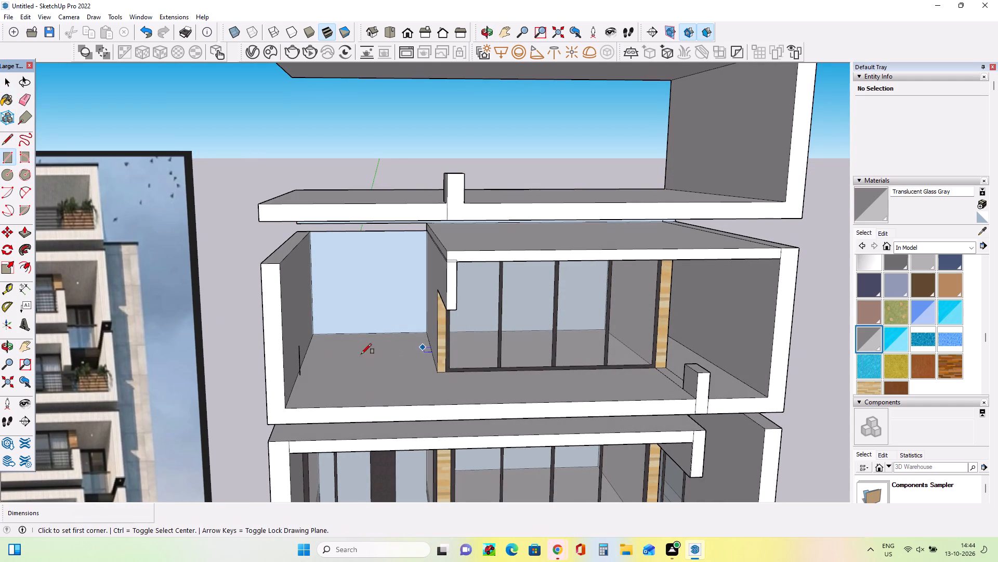
scroll(308, 389, "up", 4)
middle_click_drag(308, 389, 312, 409)
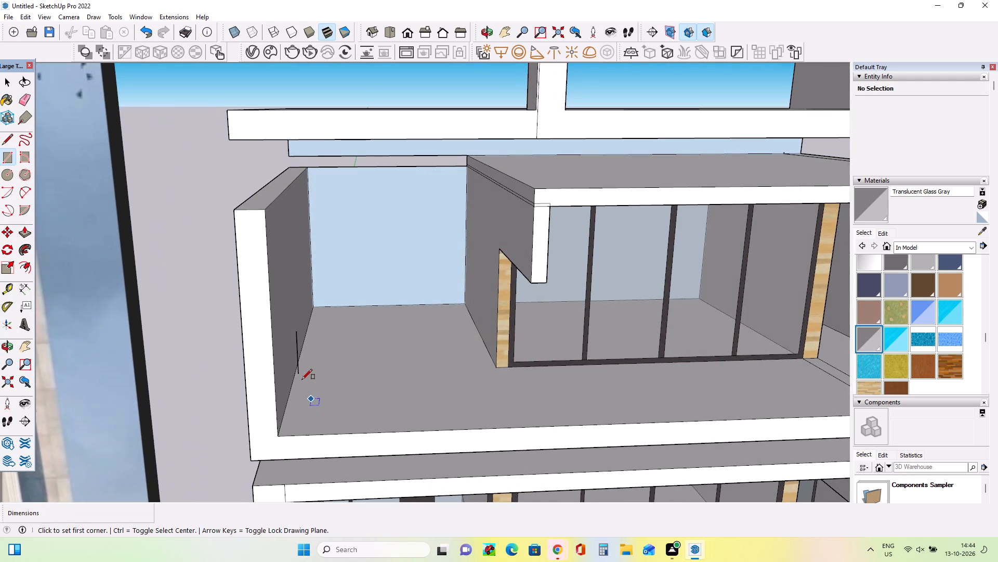
scroll(293, 373, "up", 6)
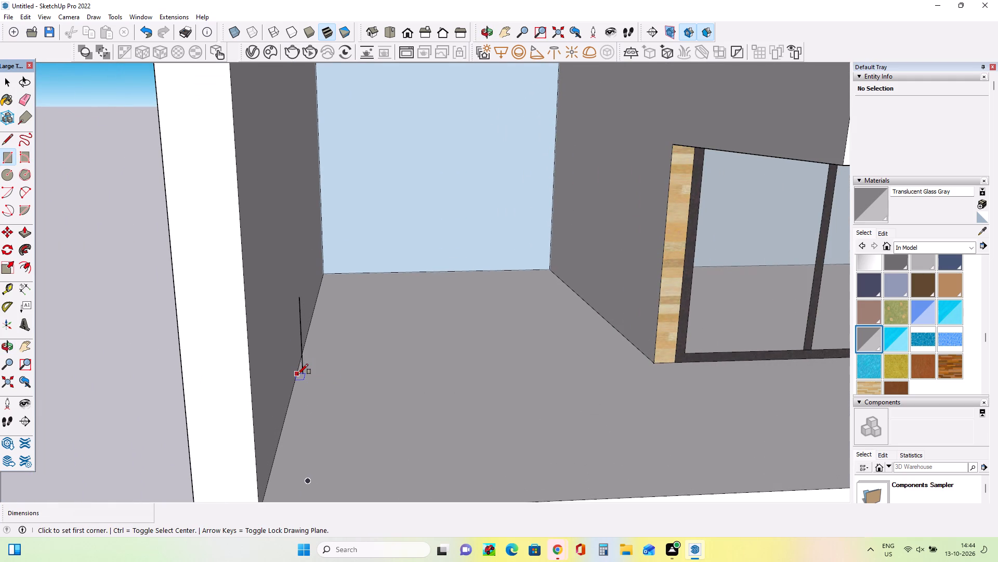
left_click(298, 374)
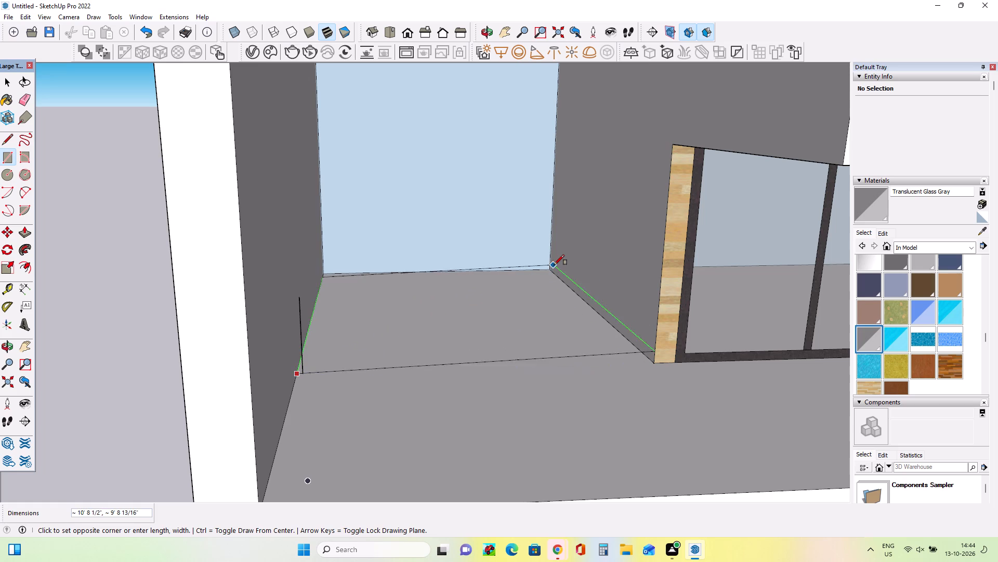
left_click(550, 269)
Extrude the left bay's floor rectangle upward about 8' 9 11/16", and raise its top a further 7 13/16" or so.
middle_click_drag(554, 317, 528, 323)
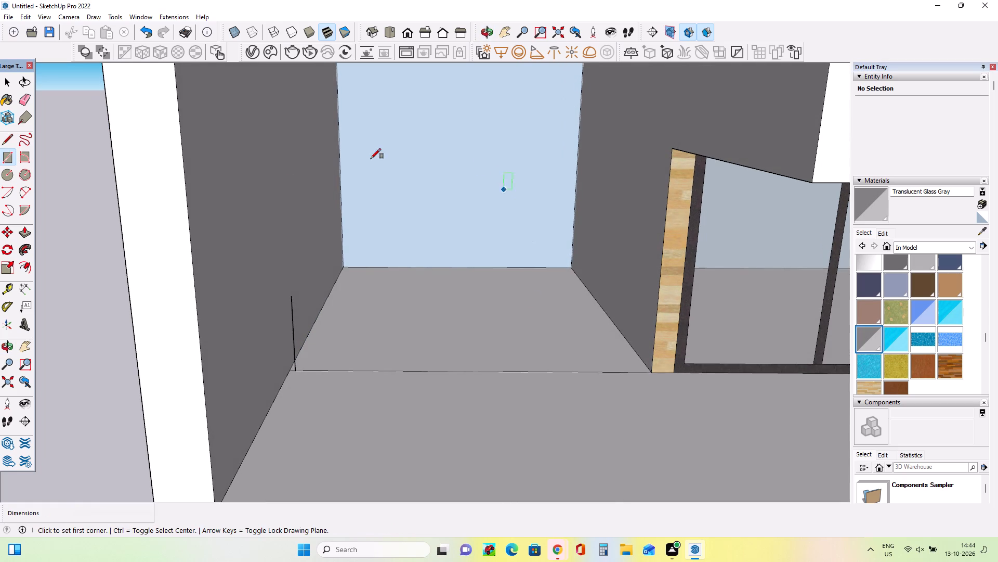
left_click(21, 235)
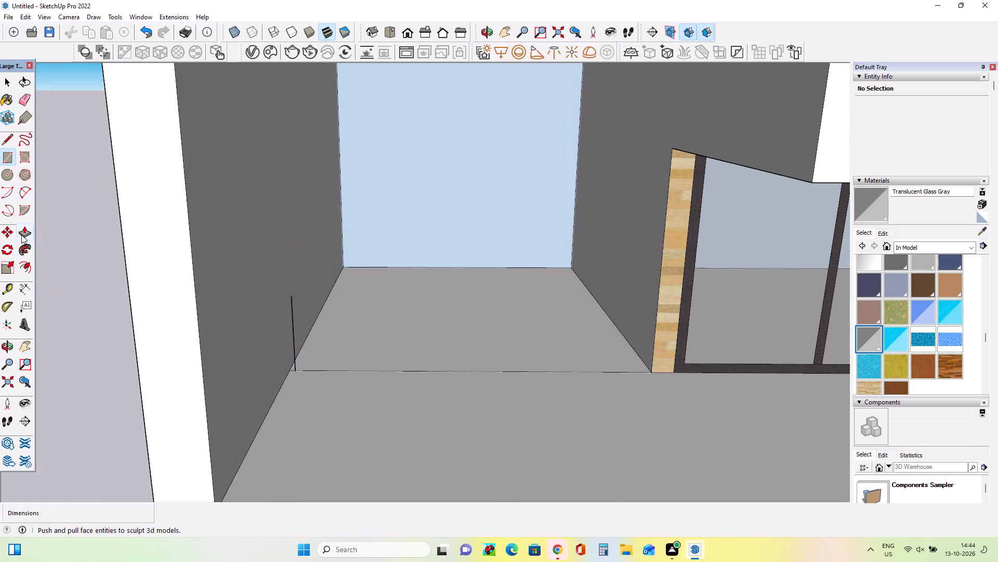
left_click(378, 320)
scroll(406, 216, "down", 10)
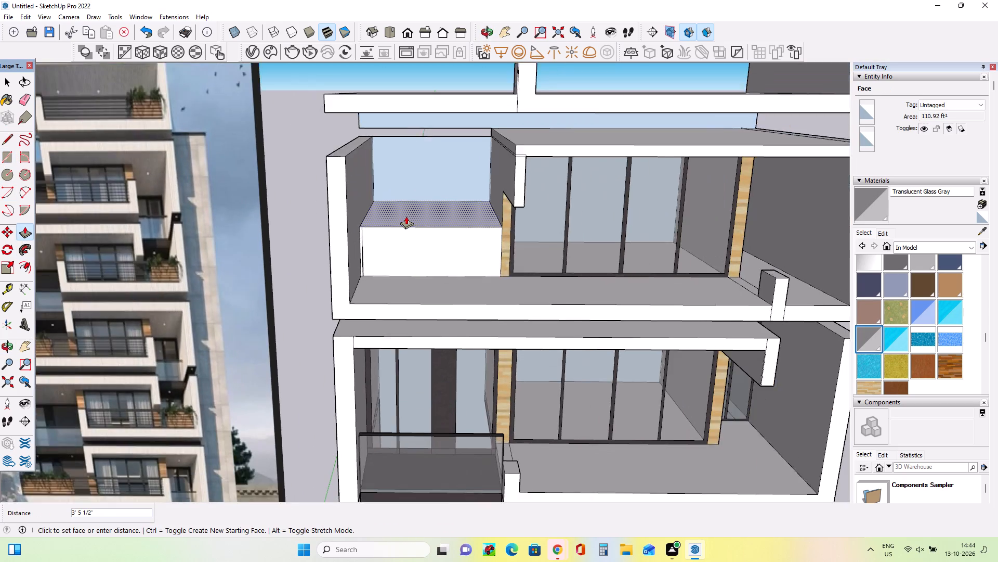
middle_click_drag(409, 134, 413, 100)
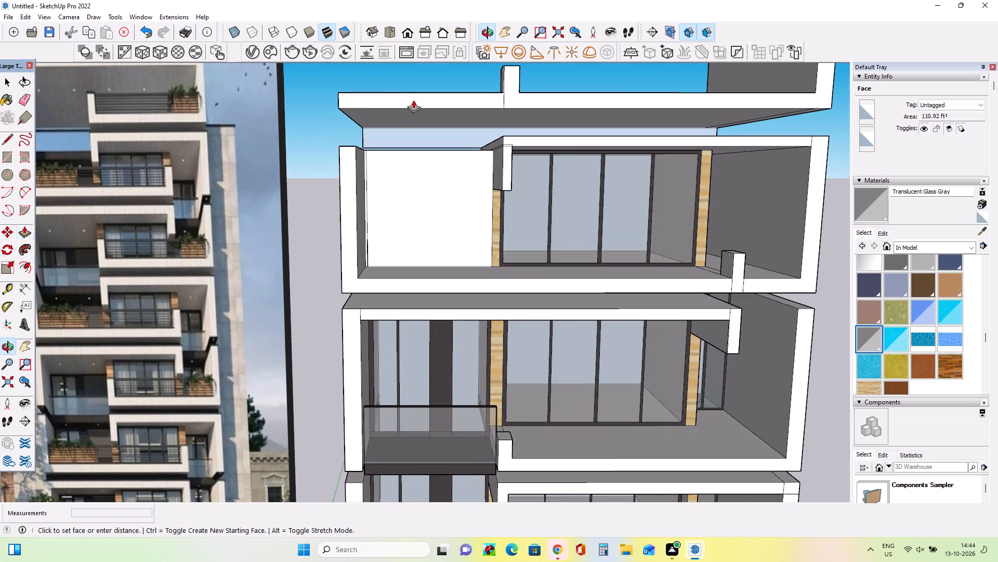
middle_click_drag(463, 147, 467, 198)
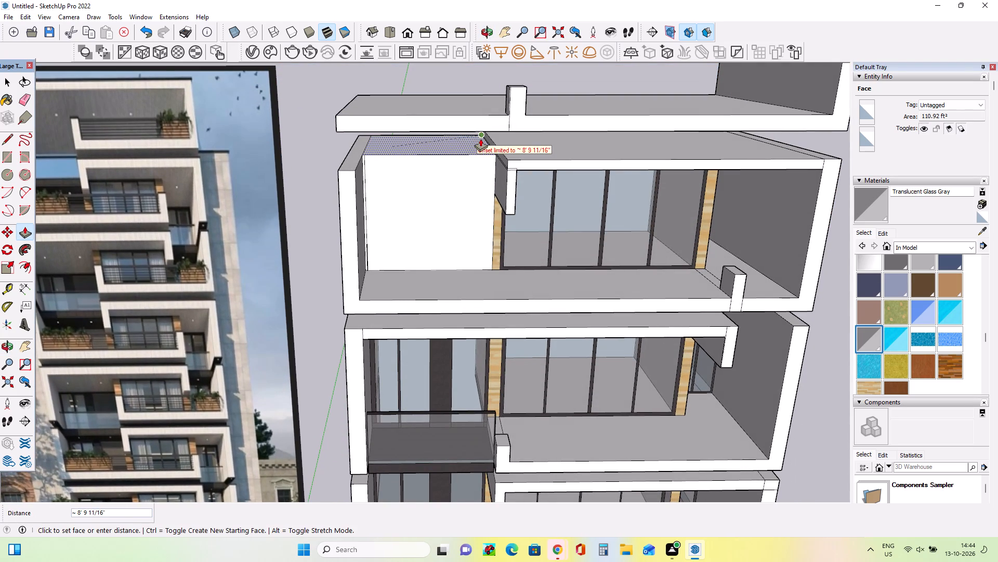
left_click(480, 138)
left_click(481, 145)
left_click(508, 143)
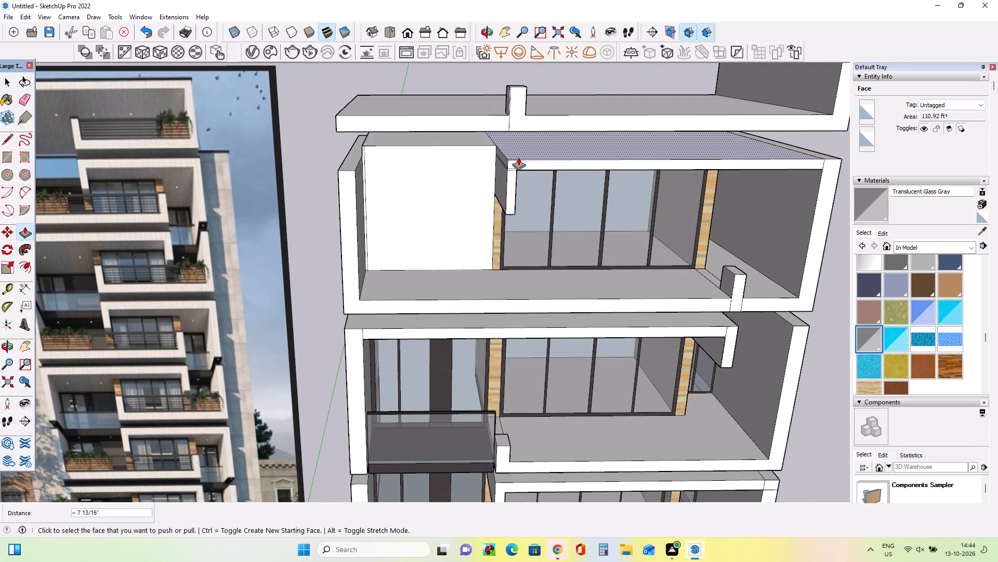
Erase the leftover vertical reference line pieces between the new block's front face and the left side wall.
middle_click_drag(519, 156, 512, 100)
middle_click_drag(463, 237, 422, 268)
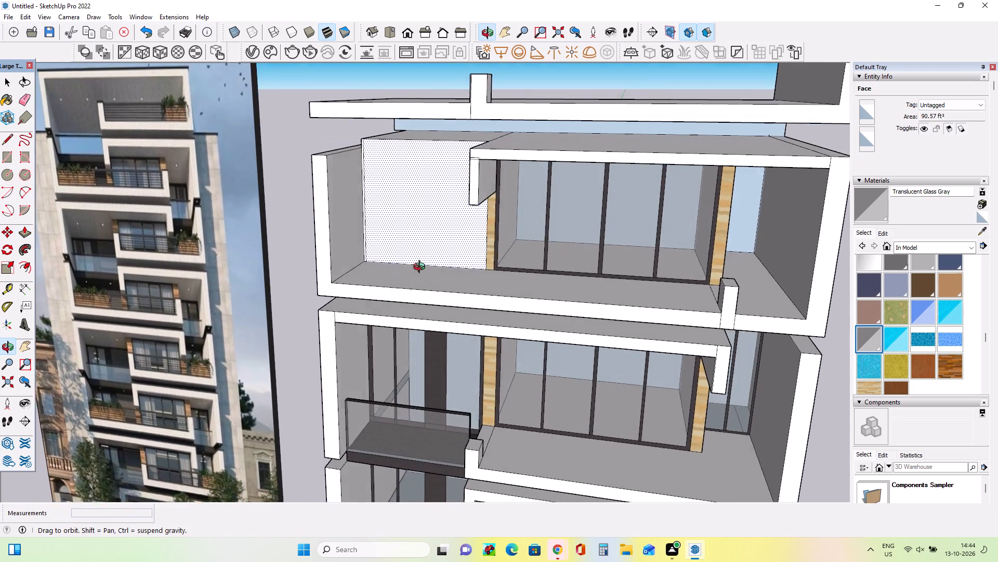
middle_click_drag(422, 268, 424, 267)
scroll(280, 248, "up", 2)
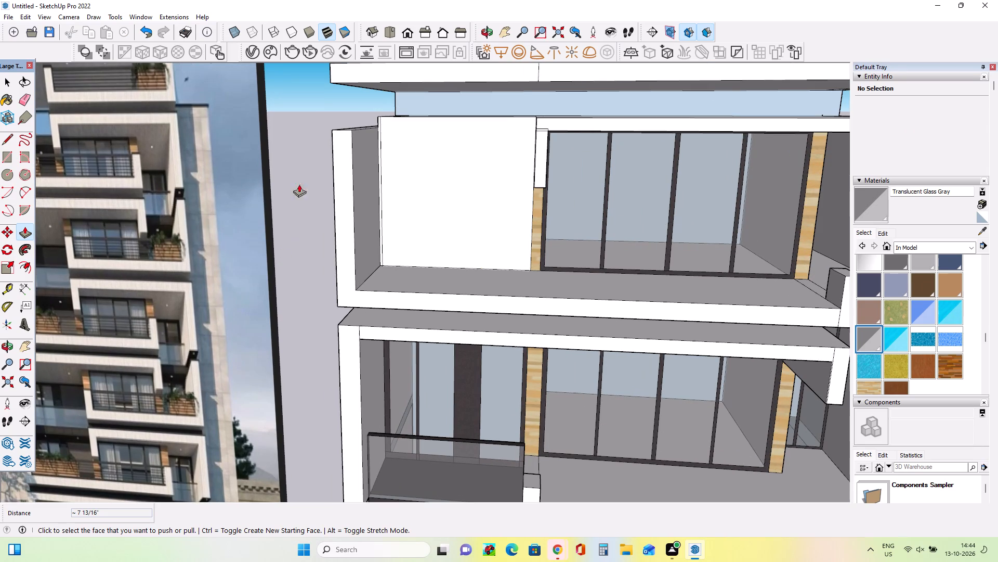
left_click(23, 100)
scroll(425, 219, "up", 3)
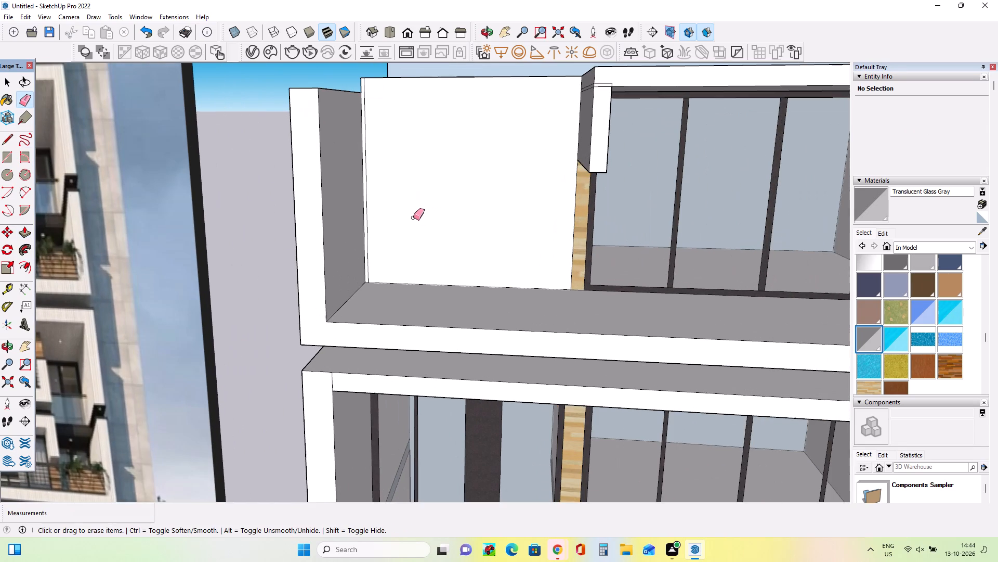
left_click(365, 201)
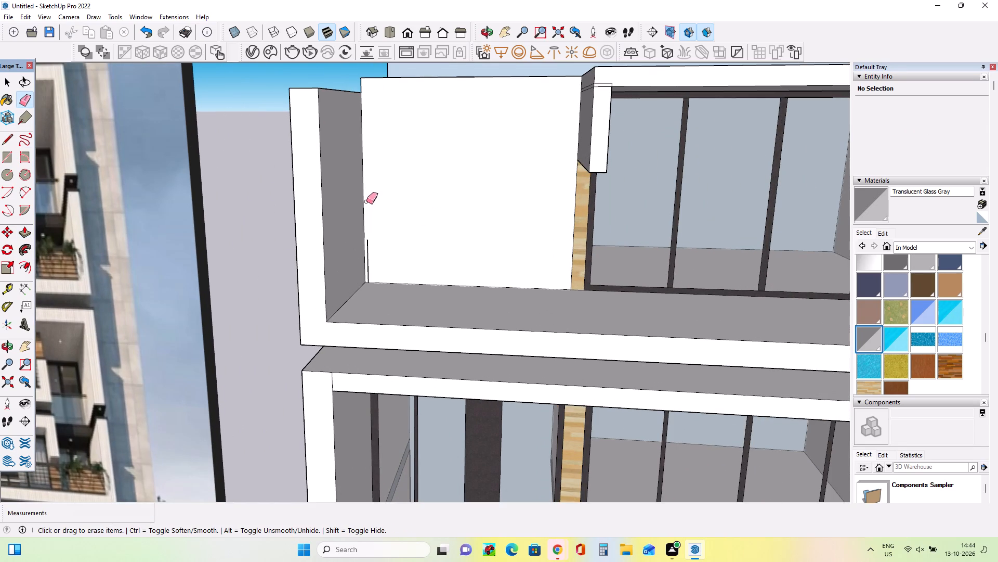
left_click(369, 249)
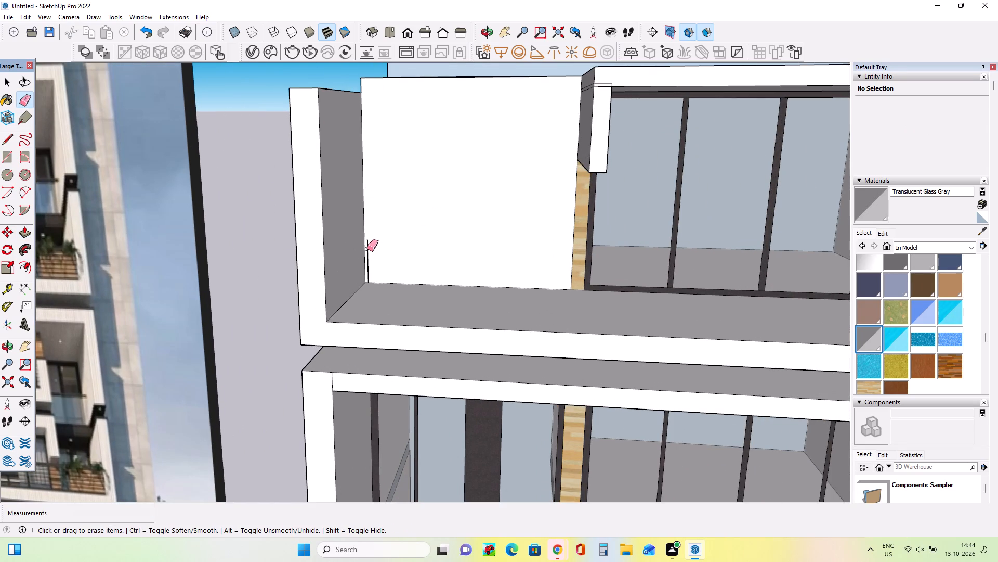
left_click(367, 249)
Raise the top face of the left side wall by about 7 13/16" to align with the new block's top.
middle_click_drag(371, 249, 469, 284)
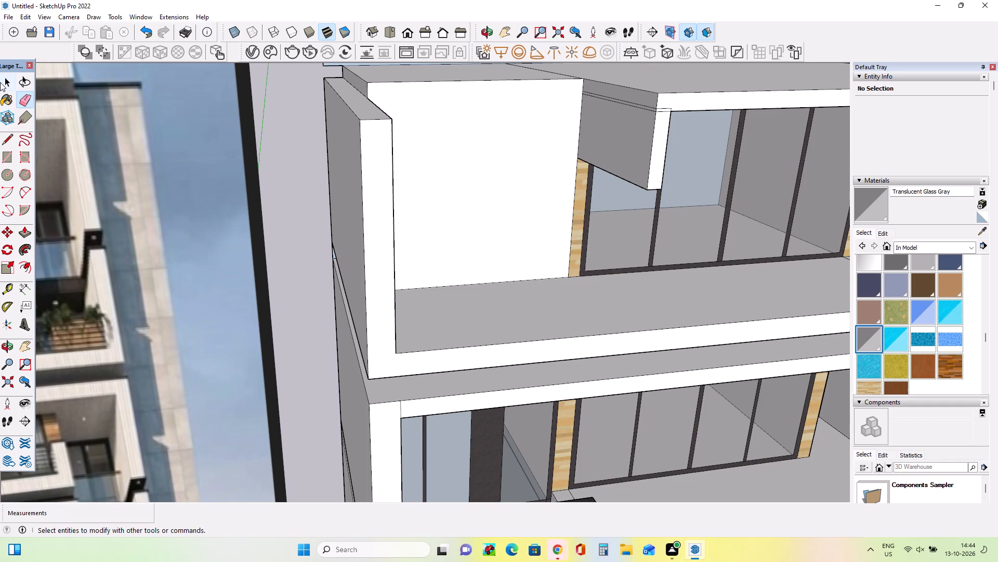
left_click(21, 238)
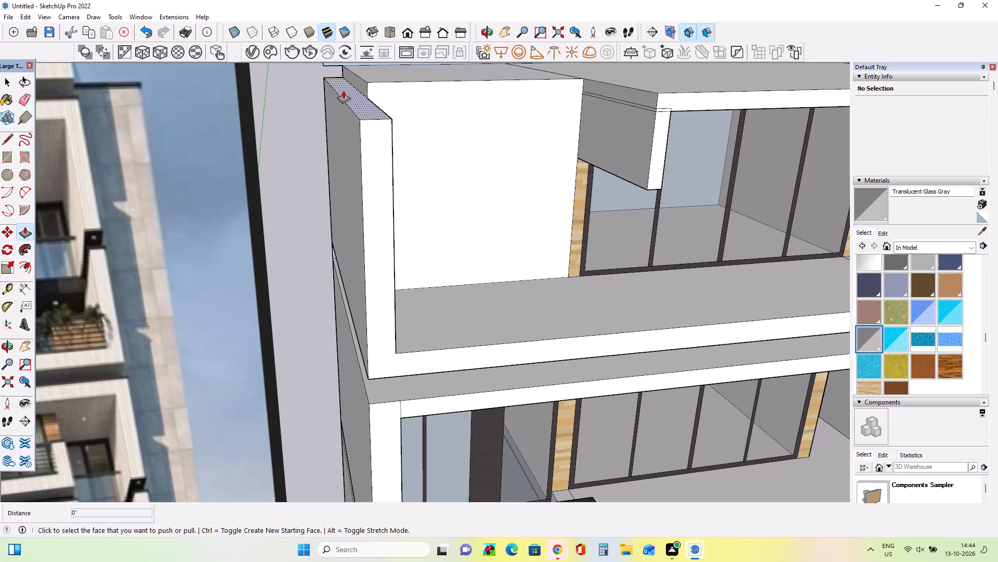
left_click(343, 91)
left_click(376, 71)
Push the left bay block's front face inward 2' 1 1/4".
middle_click_drag(430, 113, 361, 117)
scroll(100, 215, "down", 3)
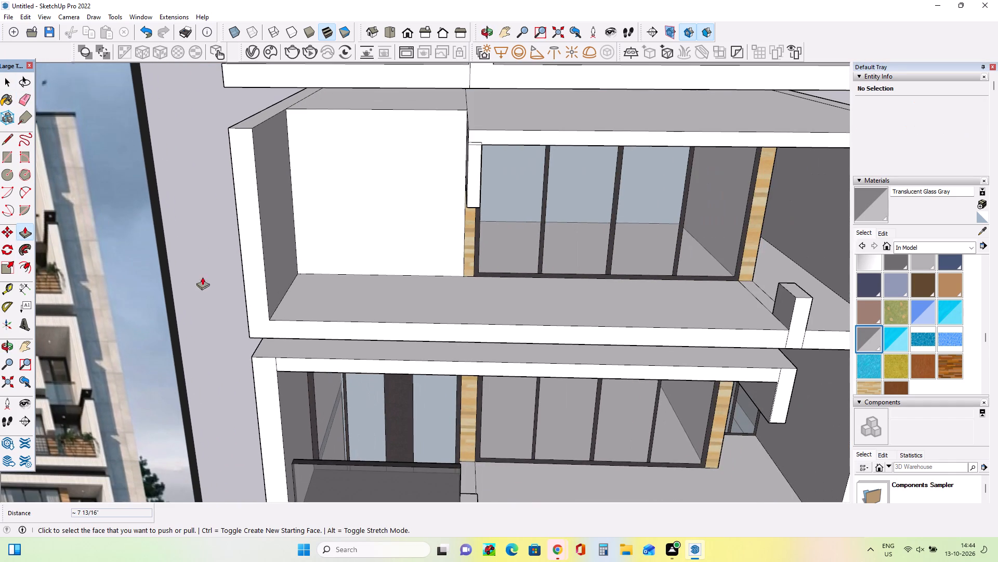
left_click(342, 240)
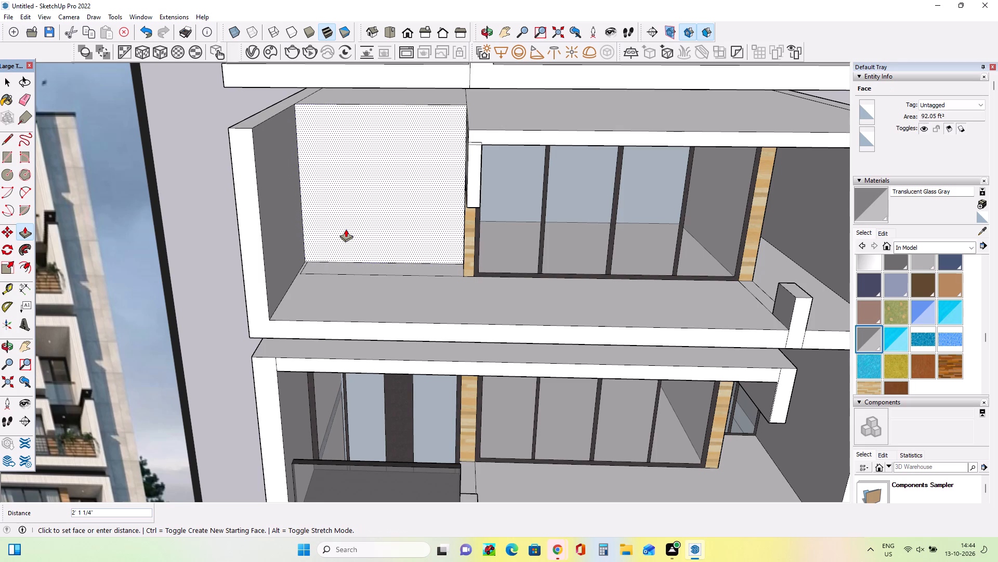
left_click(346, 229)
Examine the facade's storeys, especially the left bay windows, balconies and the new upper bay, against the reference image.
middle_click_drag(416, 327, 463, 237)
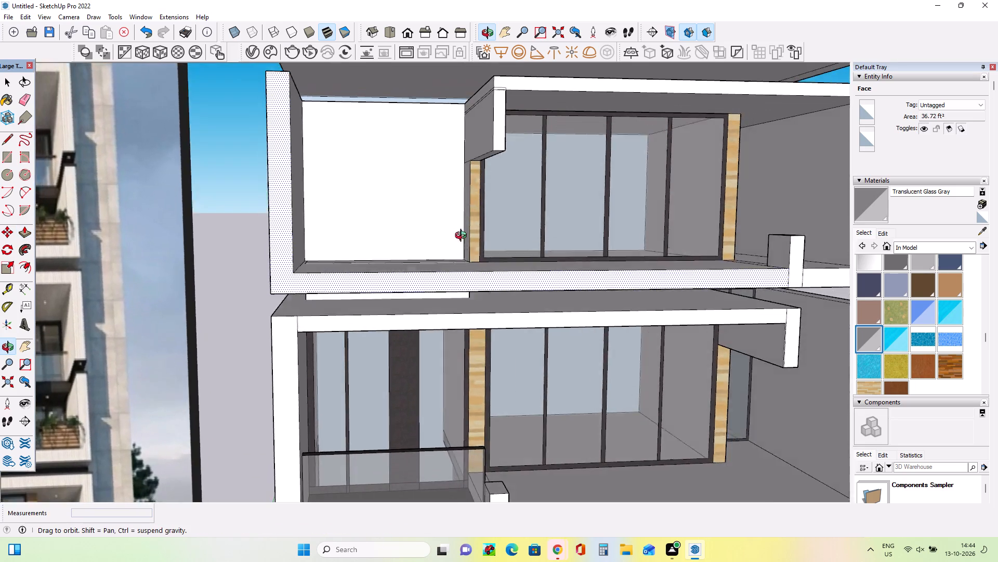
middle_click_drag(463, 237, 471, 222)
middle_click_drag(488, 352, 568, 326)
middle_click_drag(492, 372, 492, 372)
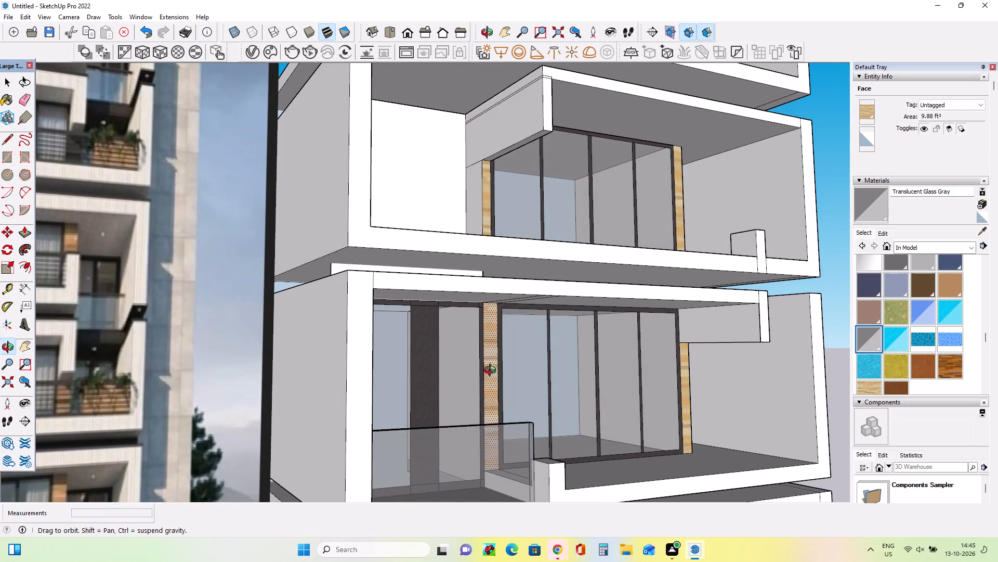
middle_click_drag(492, 372, 332, 381)
middle_click_drag(334, 362, 353, 416)
scroll(354, 404, "down", 8)
middle_click_drag(356, 399, 362, 387)
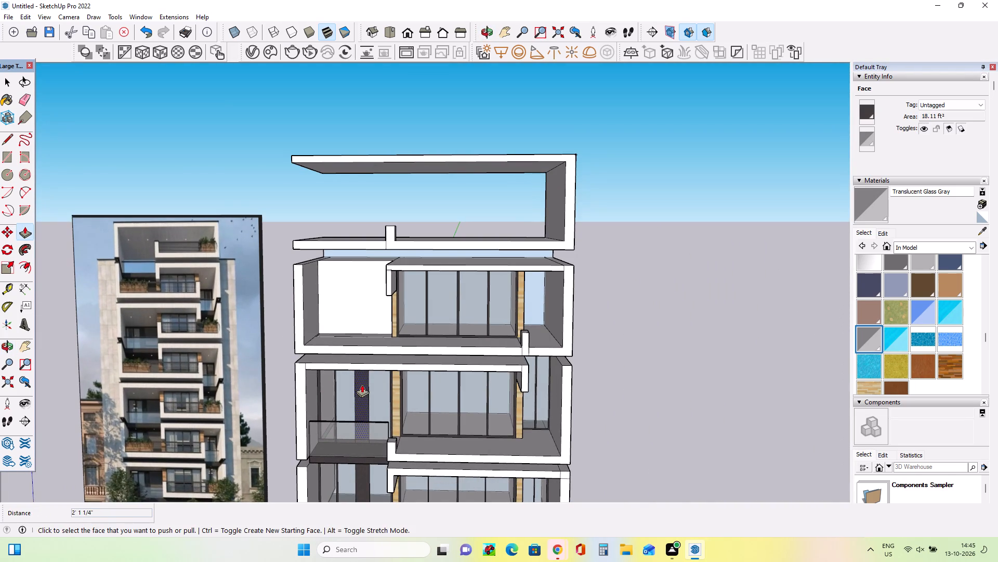
scroll(360, 387, "up", 2)
scroll(363, 375, "down", 4)
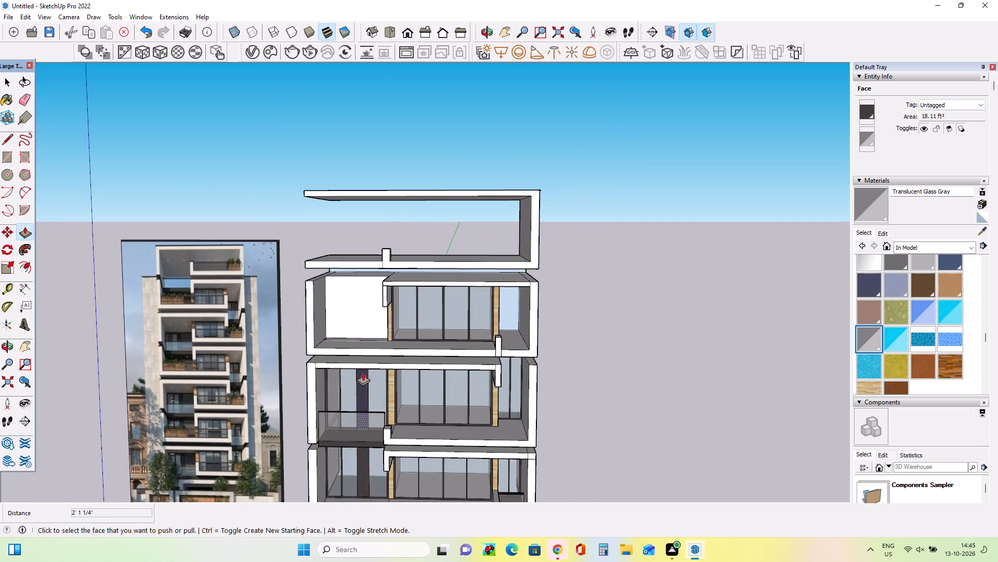
middle_click_drag(374, 476, 477, 423)
scroll(477, 423, "up", 1)
scroll(387, 398, "down", 5)
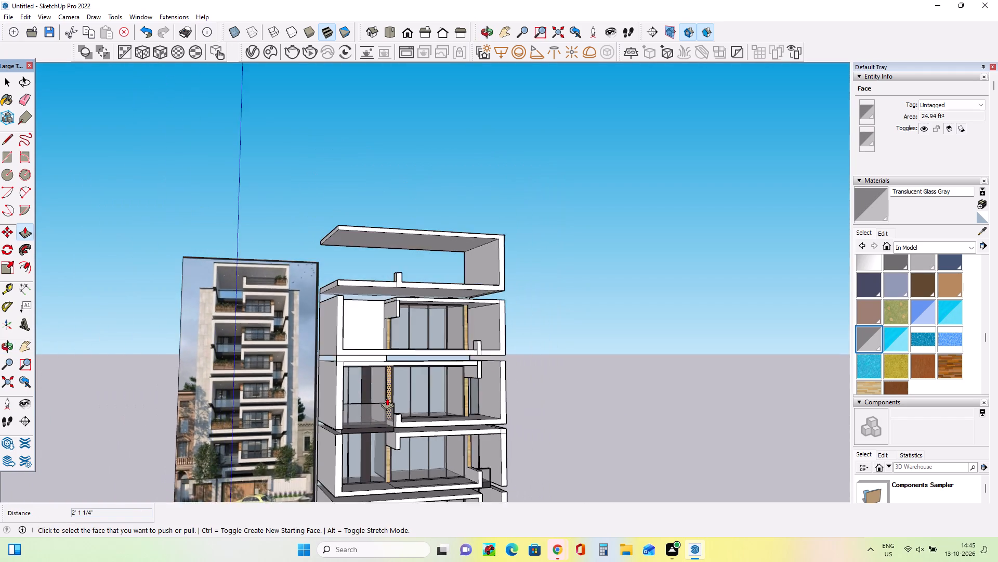
scroll(387, 398, "down", 3)
middle_click_drag(417, 452, 339, 455)
scroll(339, 454, "up", 1)
scroll(375, 356, "up", 4)
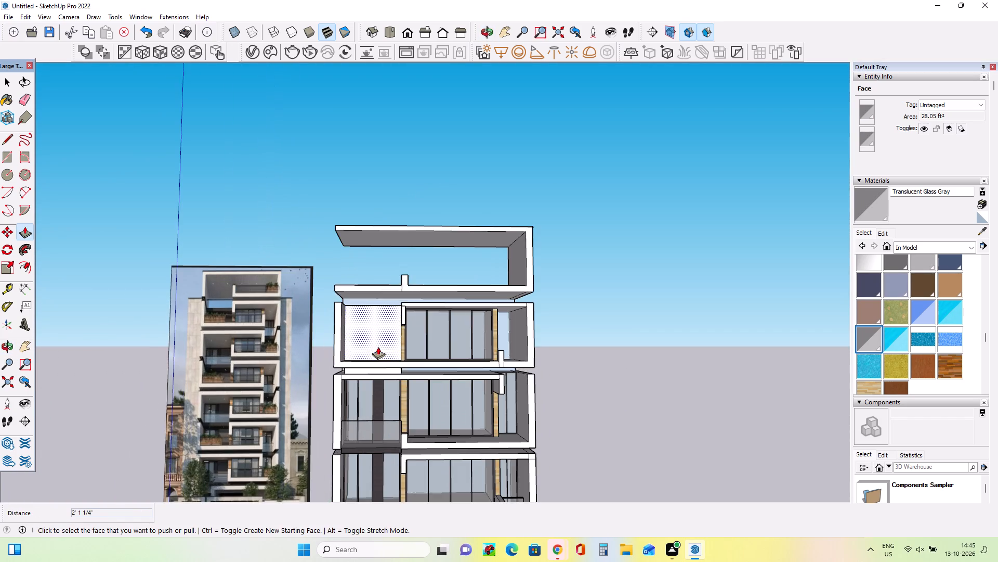
scroll(378, 347, "down", 9)
scroll(386, 482, "up", 13)
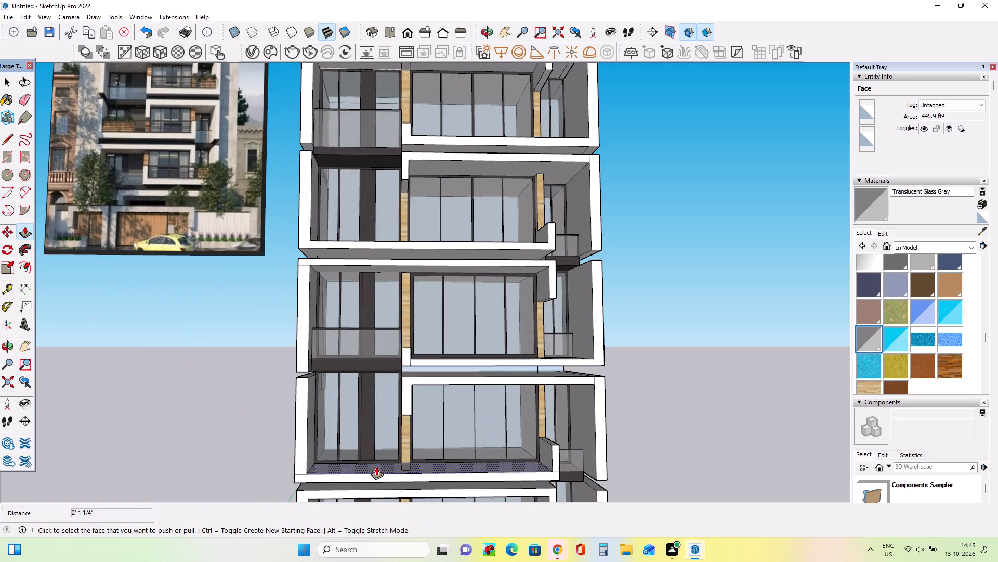
middle_click_drag(389, 459, 397, 443)
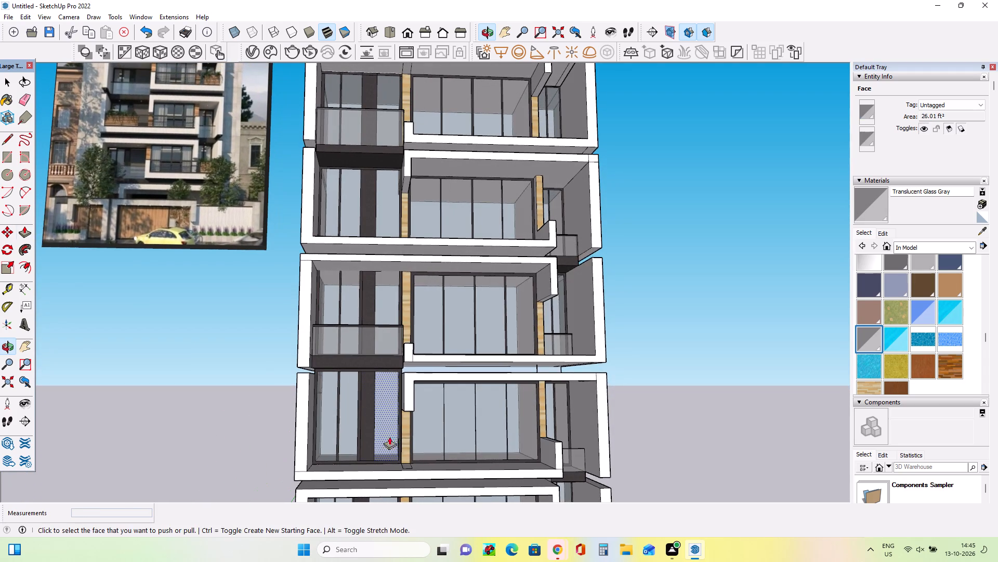
scroll(104, 156, "up", 4)
middle_click_drag(154, 177, 208, 195)
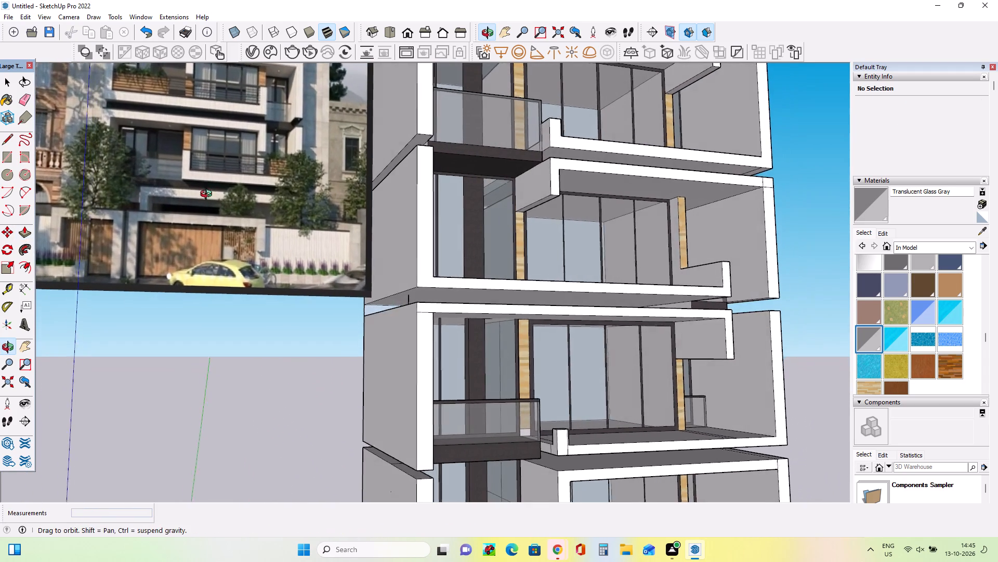
middle_click_drag(208, 195, 182, 227)
scroll(182, 227, "down", 8)
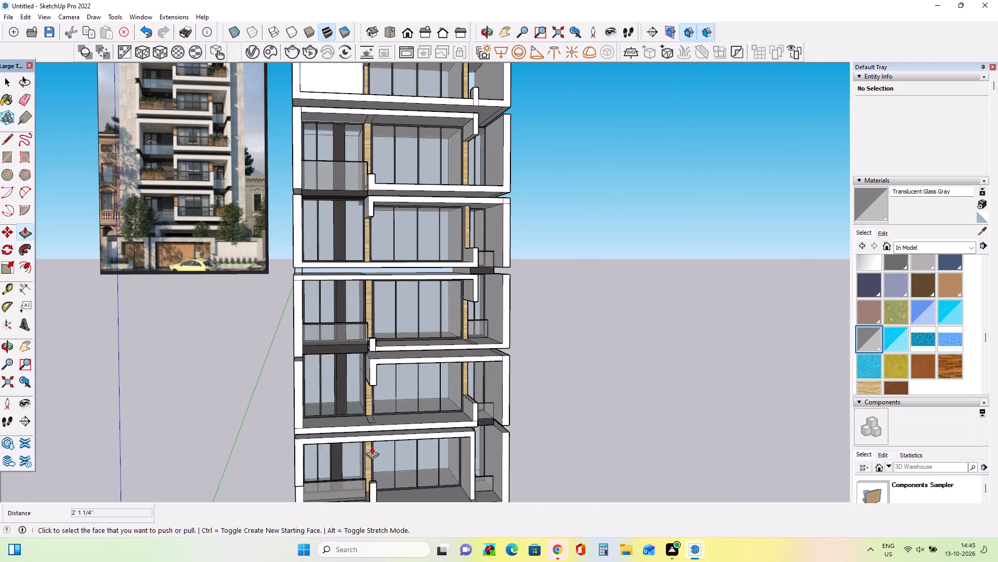
middle_click_drag(372, 446, 369, 402)
scroll(370, 387, "down", 3)
middle_click_drag(372, 238, 332, 366)
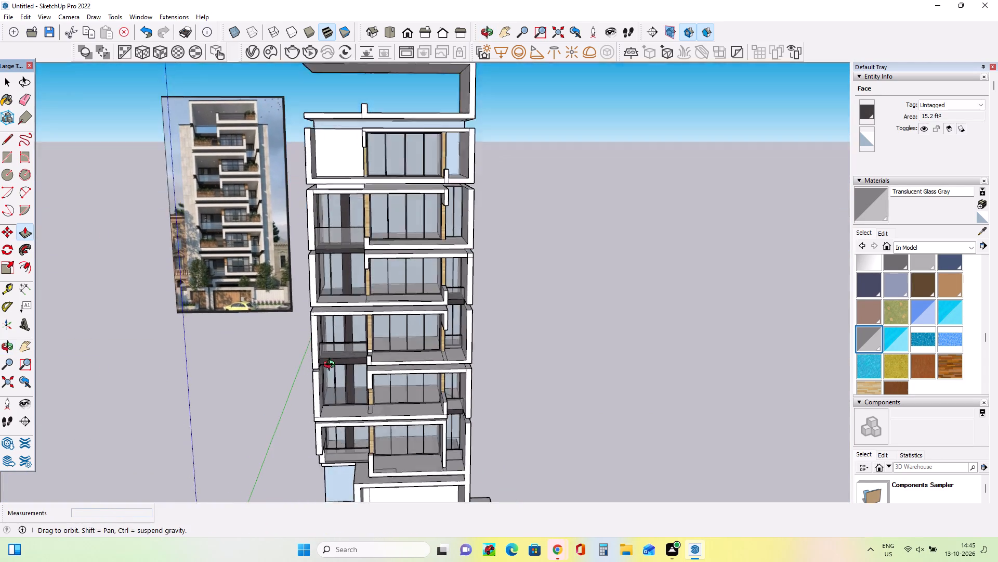
middle_click_drag(332, 366, 331, 367)
scroll(322, 229, "up", 3)
middle_click_drag(381, 238, 416, 248)
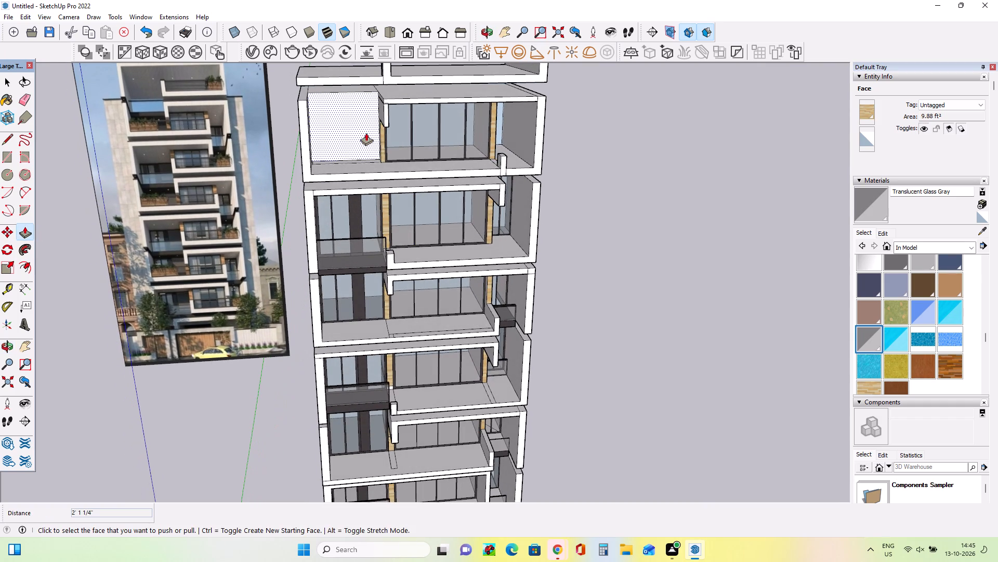
scroll(366, 130, "up", 1)
middle_click_drag(366, 130, 365, 123)
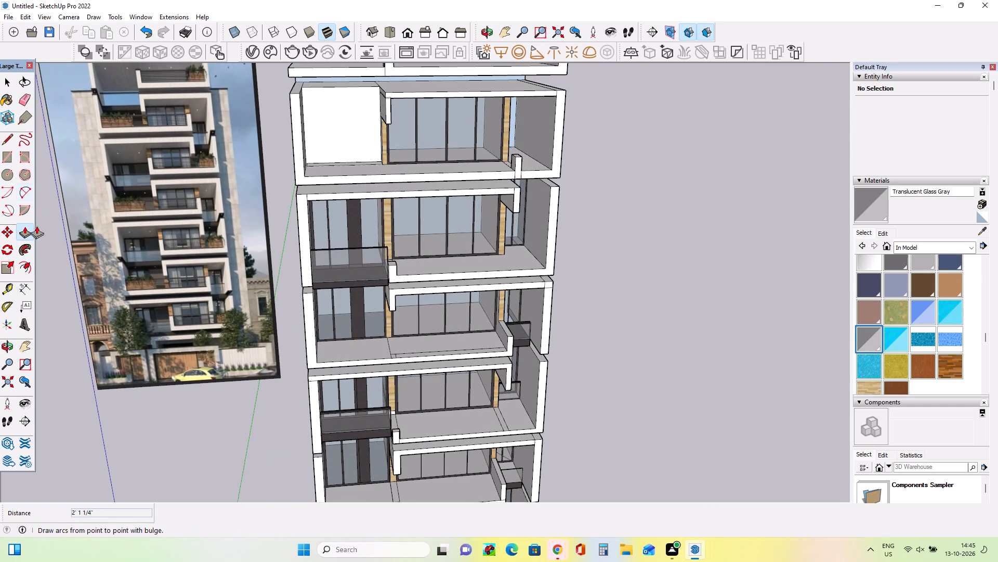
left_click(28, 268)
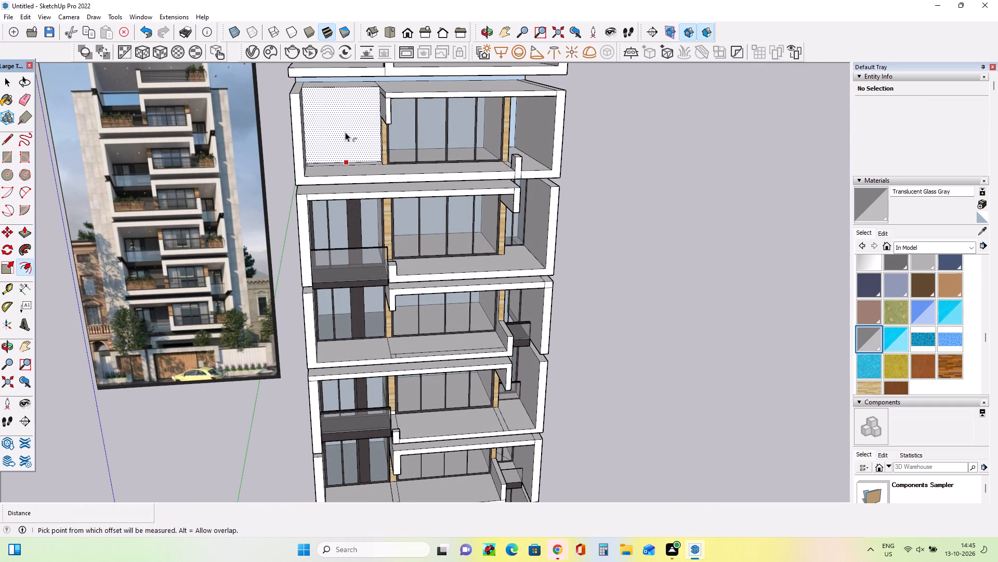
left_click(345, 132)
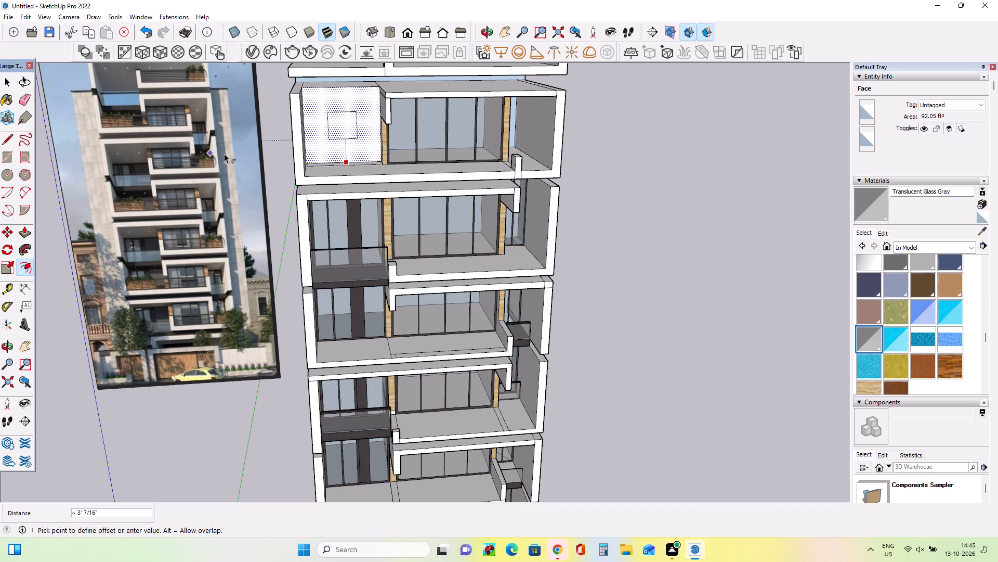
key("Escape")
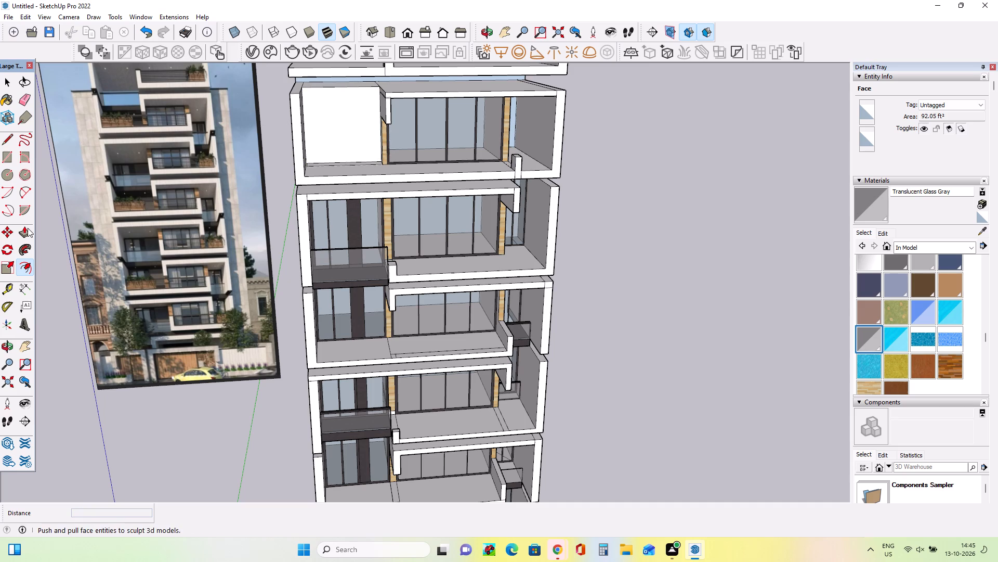
Offset the edges of the upper left bay's front face slightly inward to outline a window frame.
left_click(25, 271)
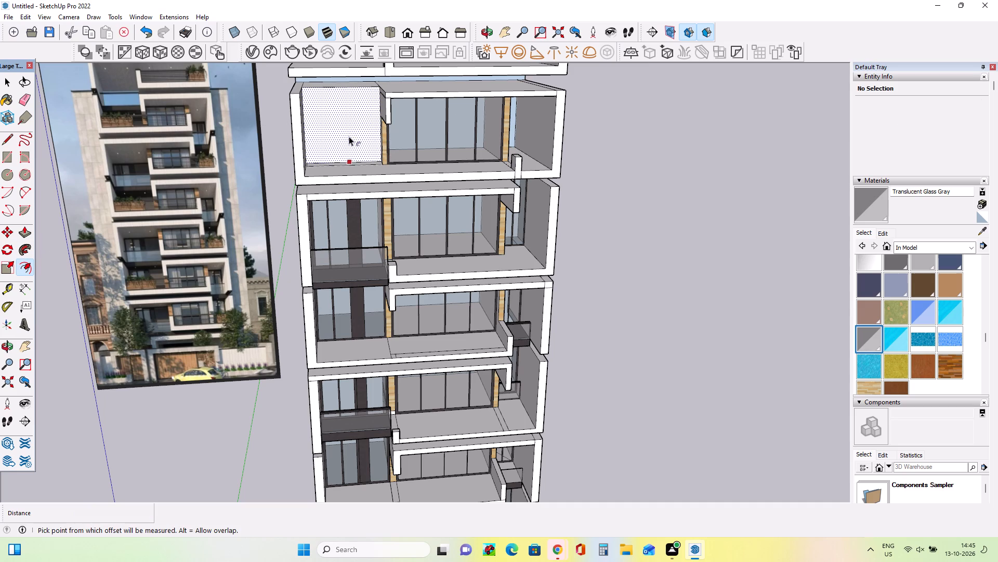
left_click(348, 132)
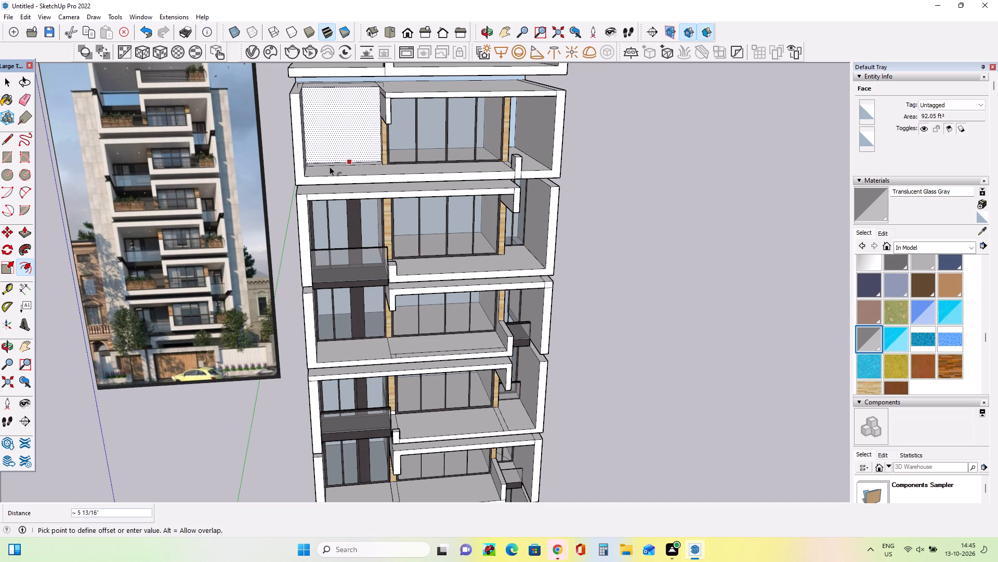
left_click(344, 159)
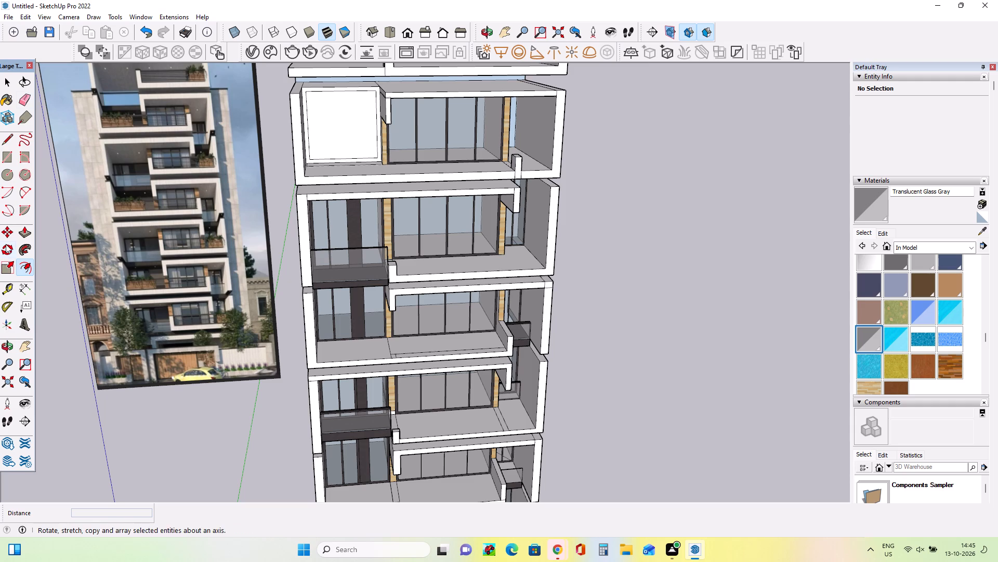
Draw a full-height vertical panel rectangle about 1' 10 3/16" wide, starting at the middle of the upper left bay's inner frame.
left_click(10, 163)
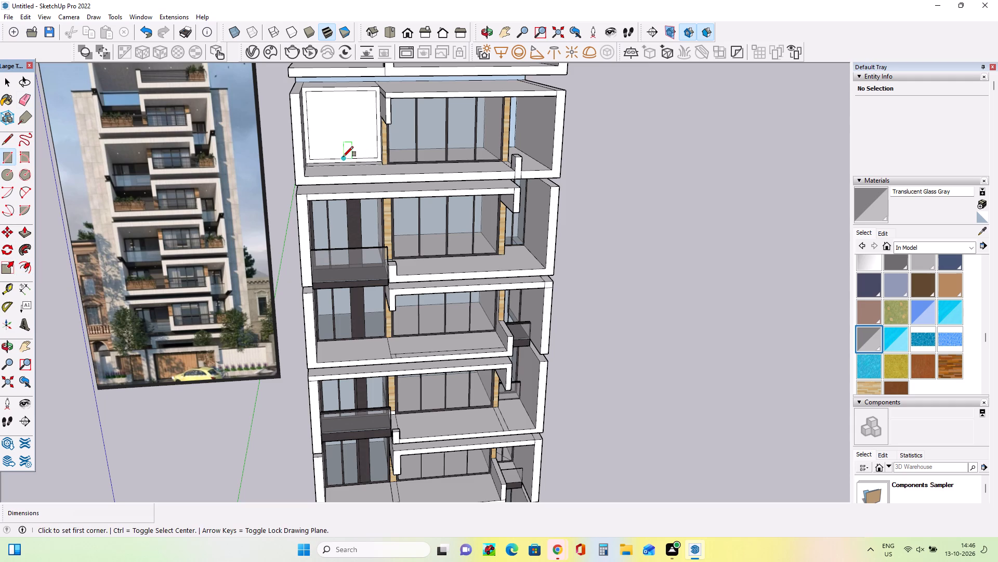
left_click(345, 158)
scroll(350, 90, "up", 5)
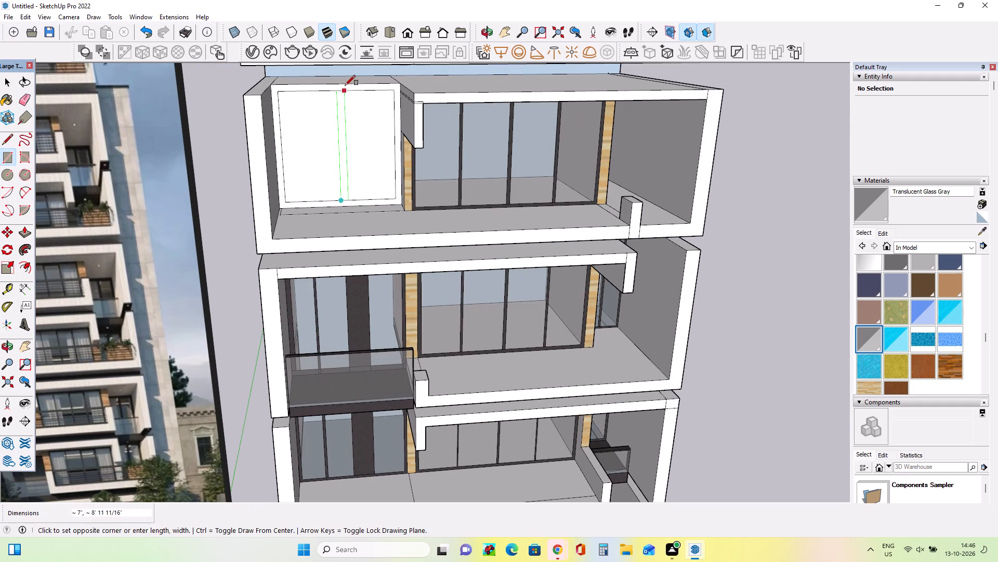
scroll(341, 93, "up", 3)
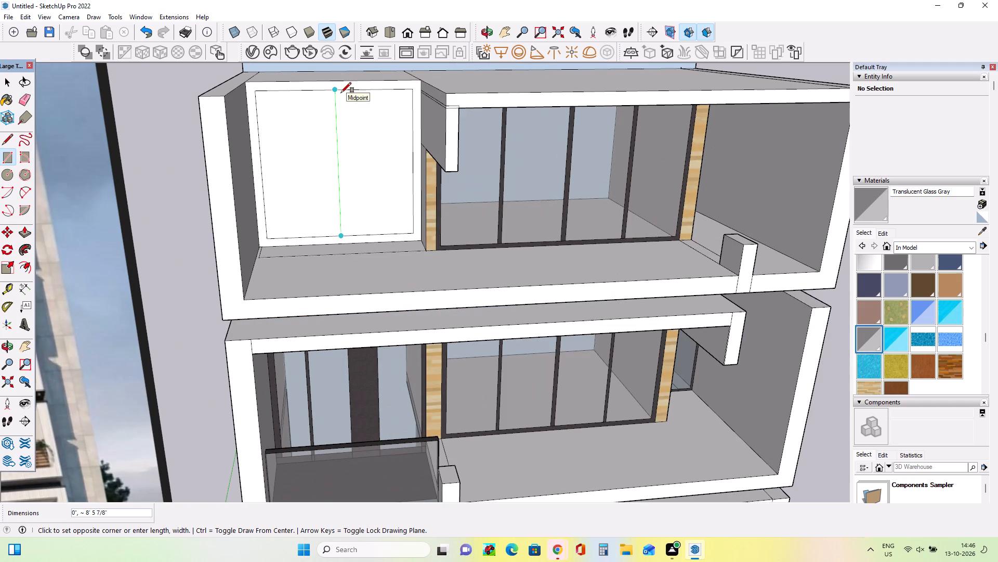
scroll(345, 94, "up", 2)
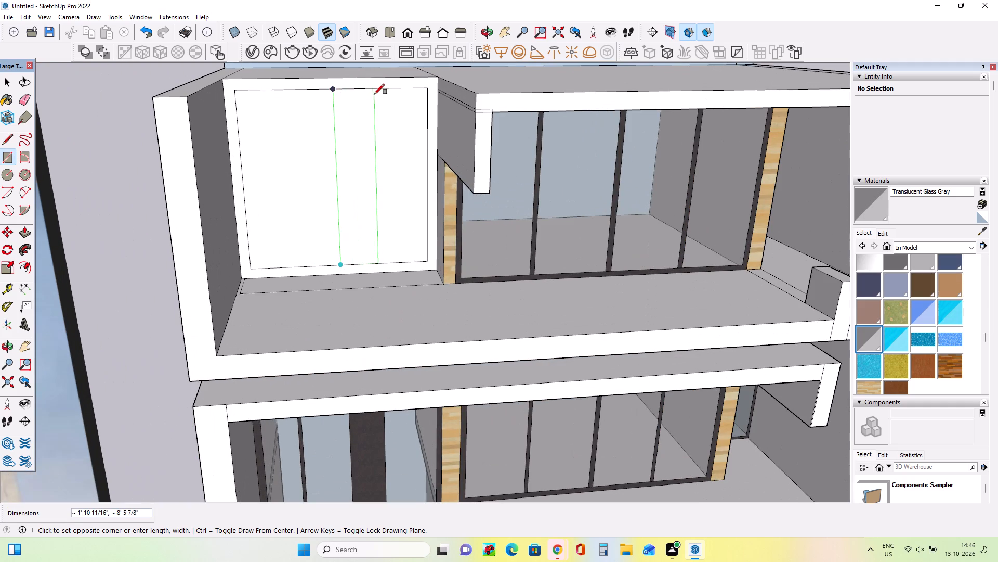
left_click(373, 91)
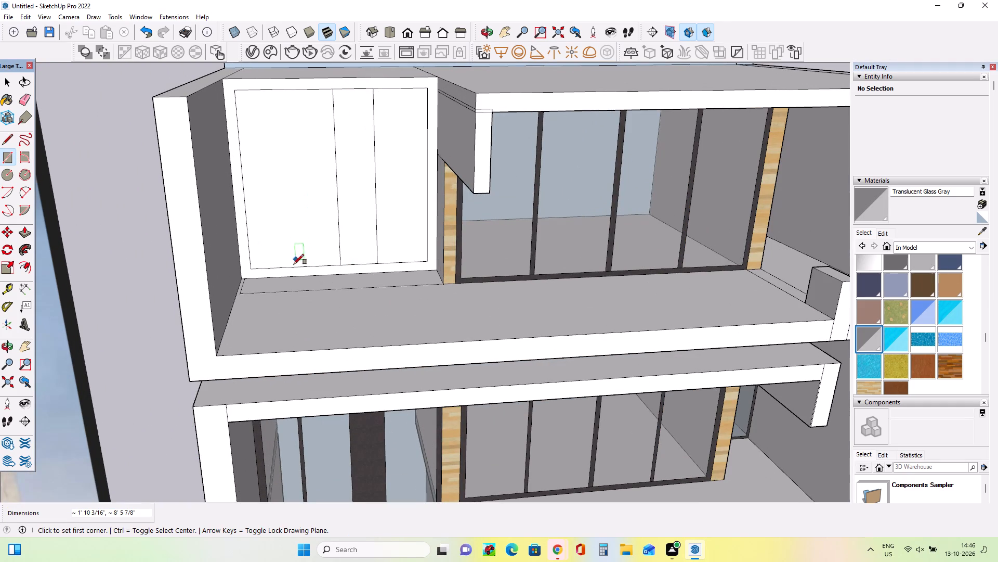
Draw a narrow full-height mullion rectangle about 3 3/16" wide in the part of the window left of the panel.
left_click(296, 269)
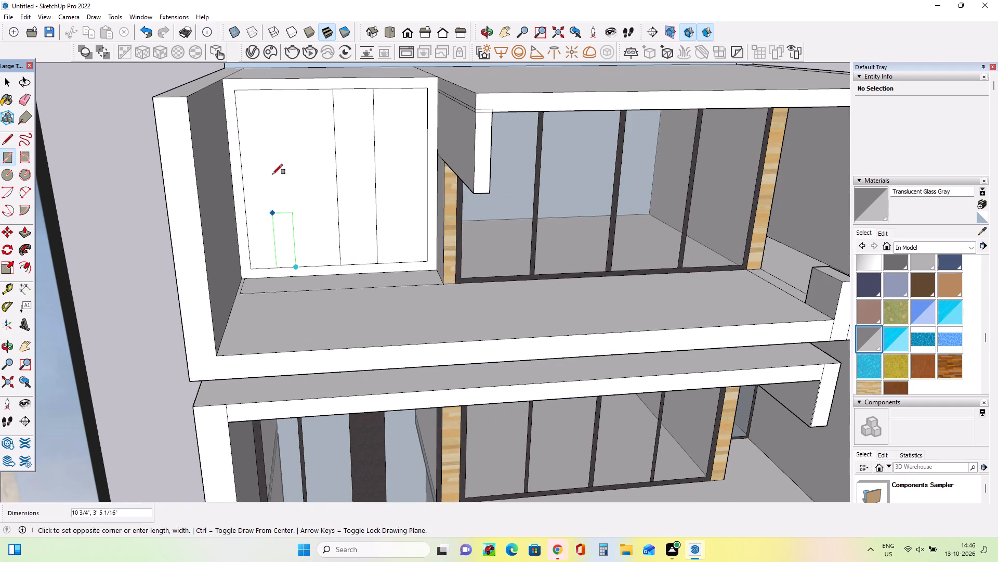
scroll(278, 107, "up", 5)
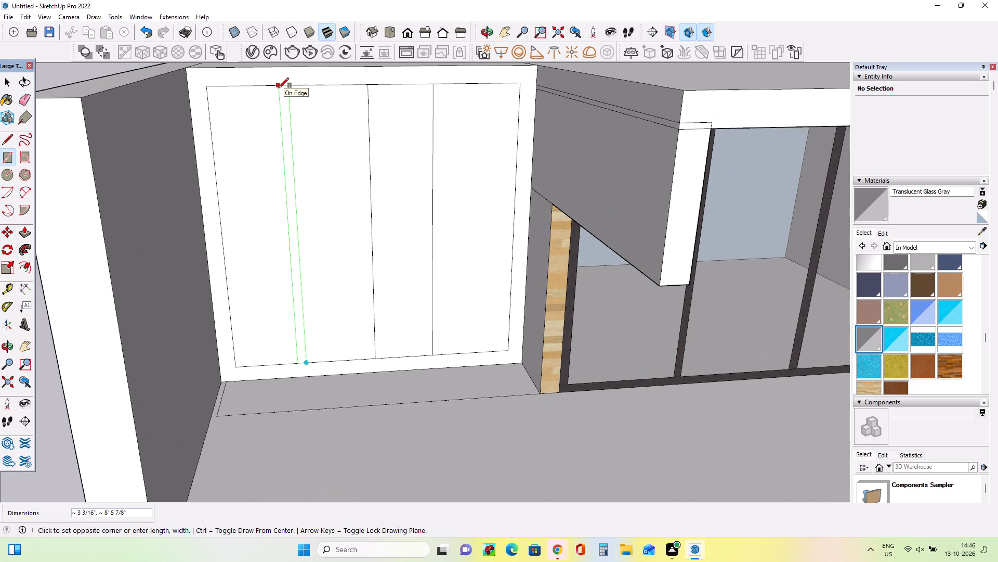
left_click(279, 88)
Paint the border frame of the upper left bay window with the Asphalt New material.
scroll(313, 184, "down", 16)
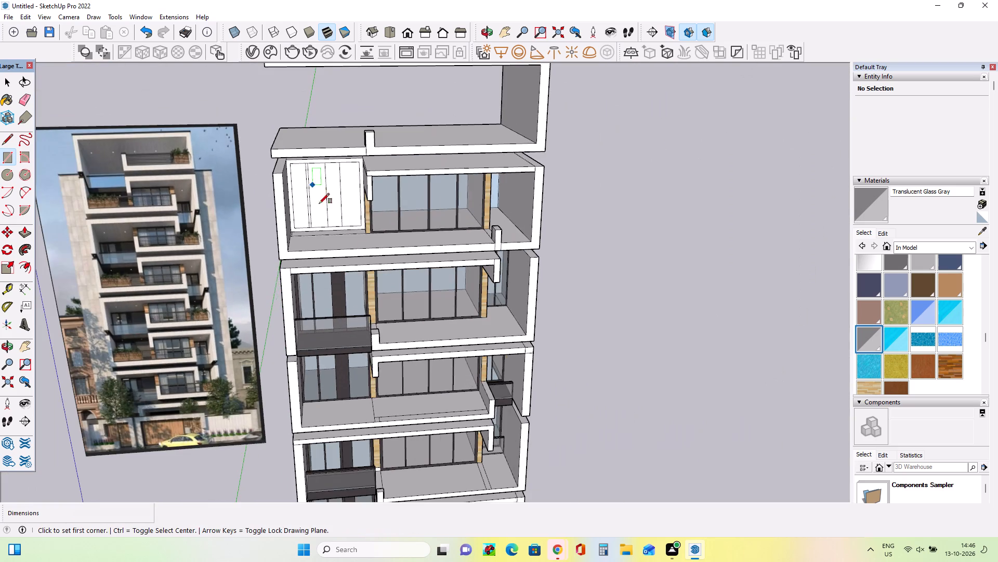
middle_click_drag(372, 262, 365, 219)
scroll(352, 221, "up", 3)
middle_click_drag(351, 220, 354, 187)
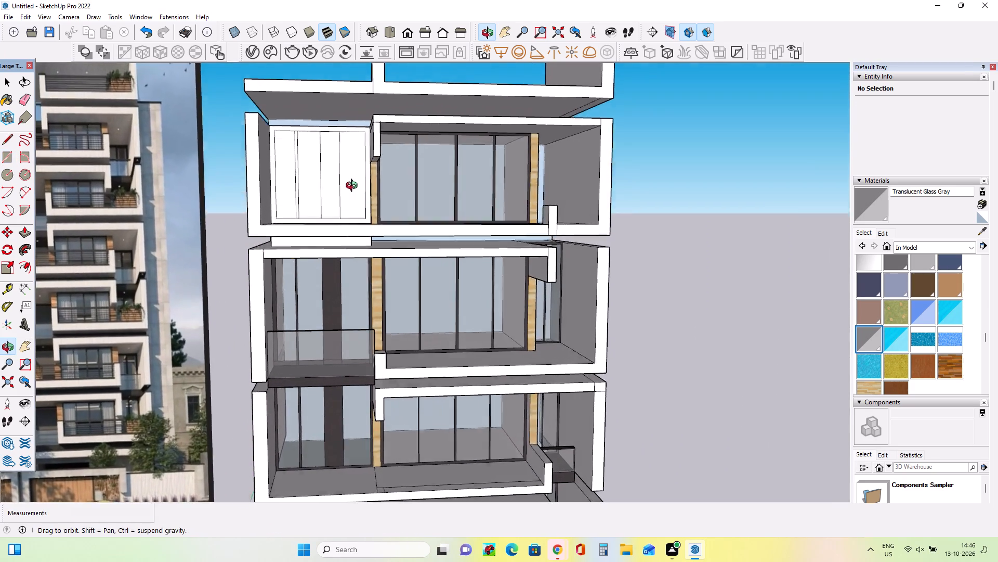
middle_click_drag(354, 187, 356, 170)
scroll(921, 309, "up", 4)
left_click(867, 269)
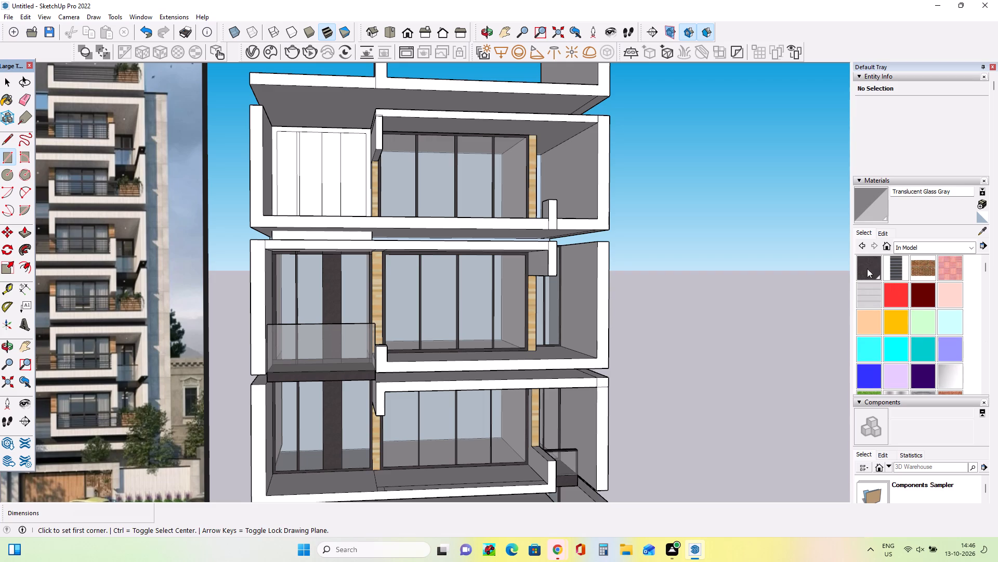
scroll(375, 210, "up", 4)
left_click(365, 208)
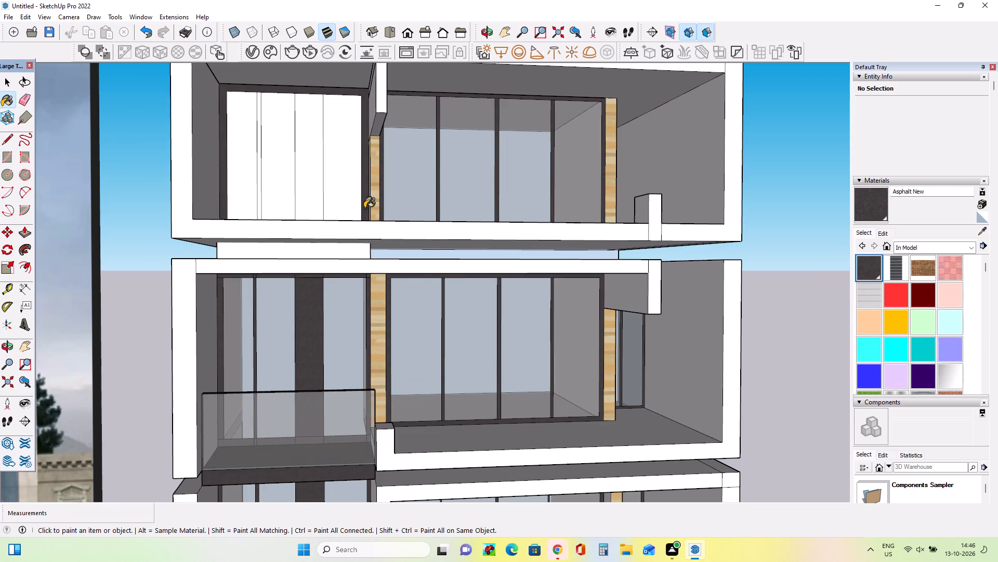
Paint the narrow mullion and the wide vertical panel of the upper left window with Asphalt New.
middle_click_drag(363, 208, 362, 236)
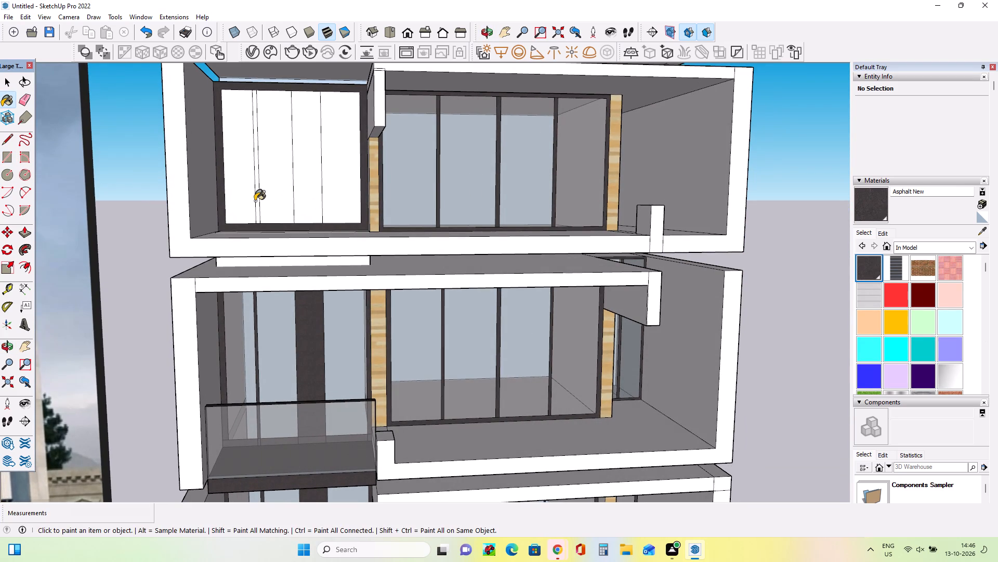
left_click(255, 201)
left_click(256, 201)
scroll(260, 196, "up", 1)
scroll(260, 196, "down", 1)
scroll(260, 196, "up", 2)
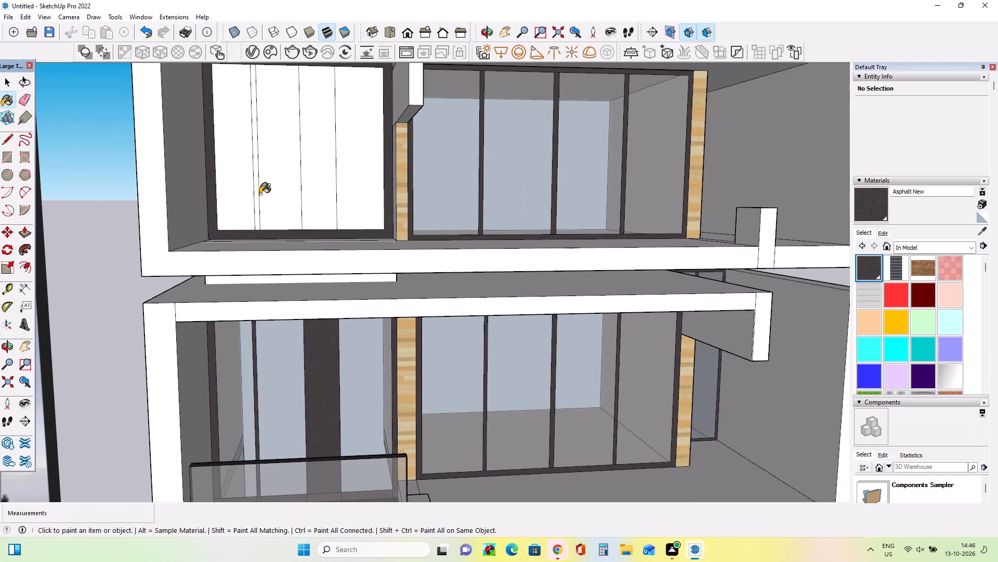
left_click(258, 190)
left_click(326, 183)
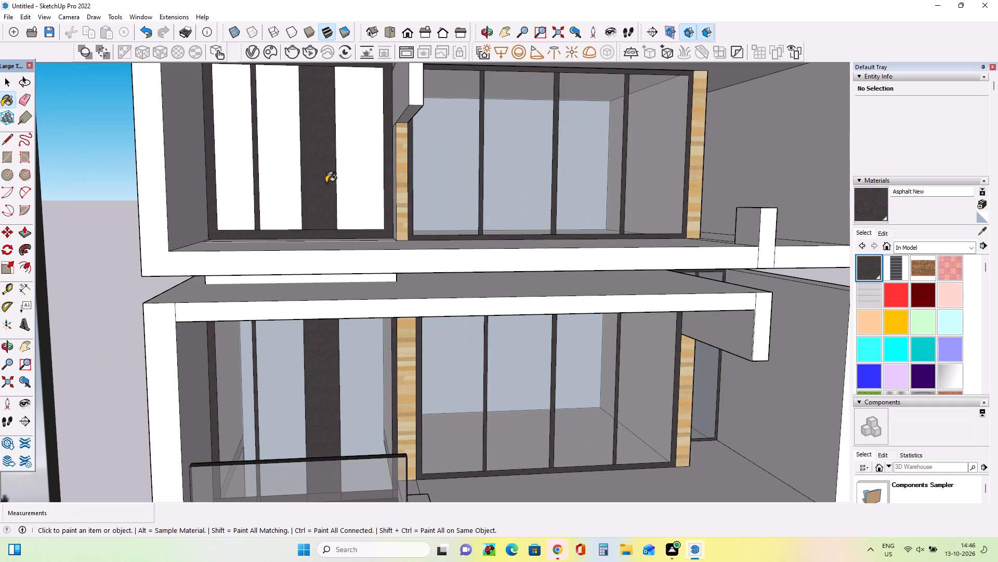
Paint the three remaining panes of the upper left window with Translucent Glass Gray.
scroll(348, 197, "down", 3)
scroll(895, 324, "down", 3)
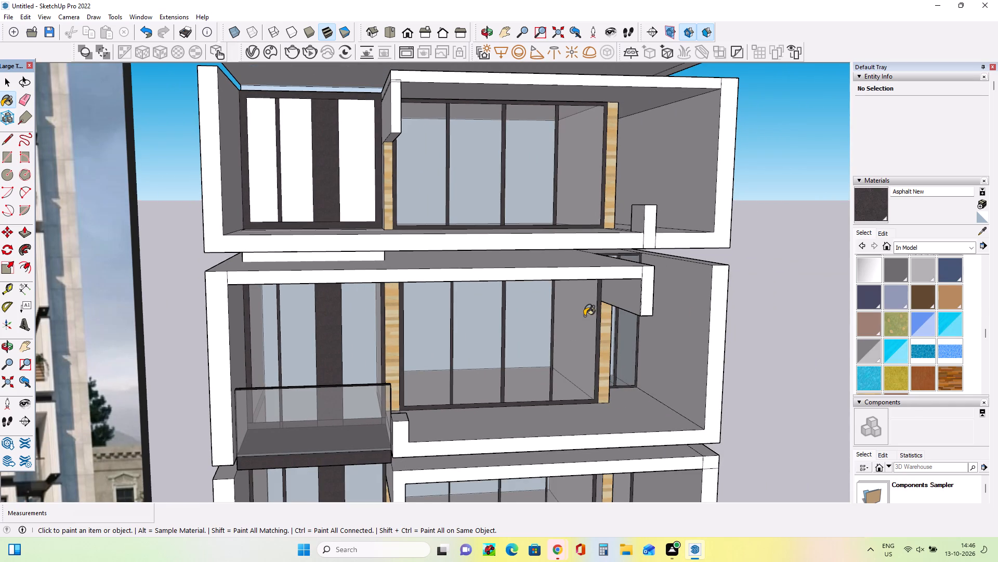
scroll(584, 316, "down", 16)
middle_click_drag(609, 417, 481, 373)
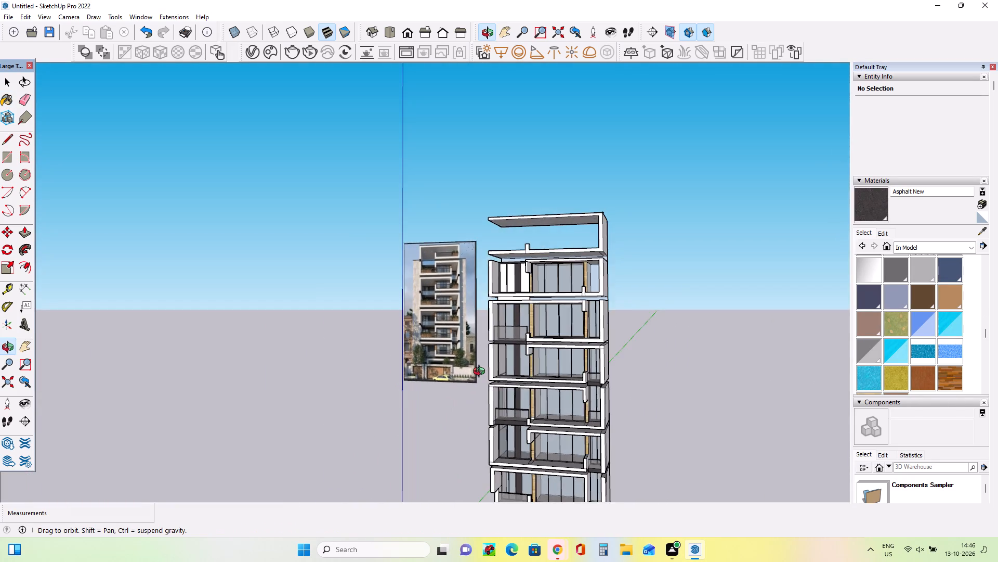
middle_click_drag(481, 373, 492, 389)
middle_click_drag(563, 411, 602, 431)
scroll(606, 430, "up", 4)
scroll(680, 416, "up", 3)
scroll(919, 323, "down", 2)
scroll(914, 322, "up", 2)
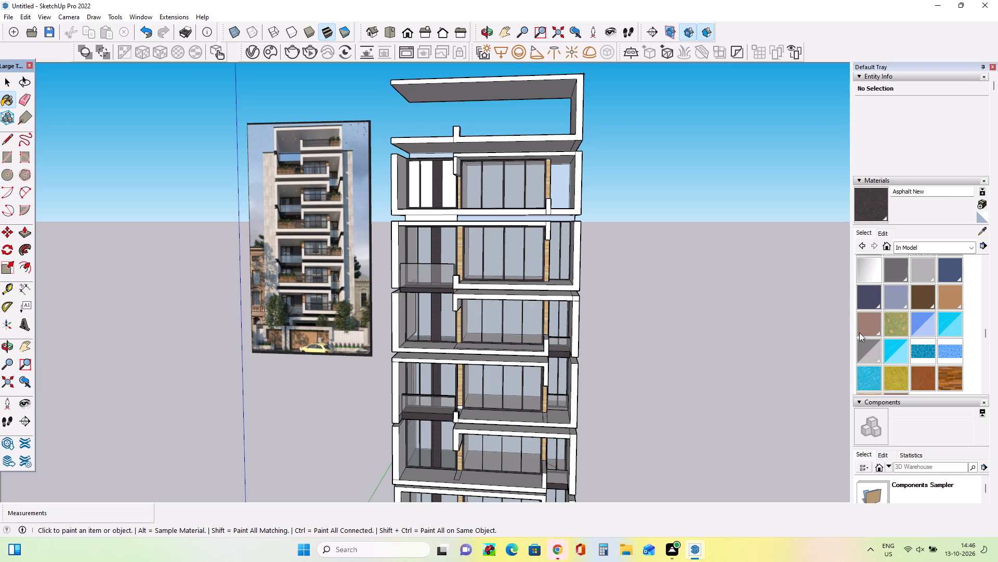
left_click(871, 356)
left_click(448, 199)
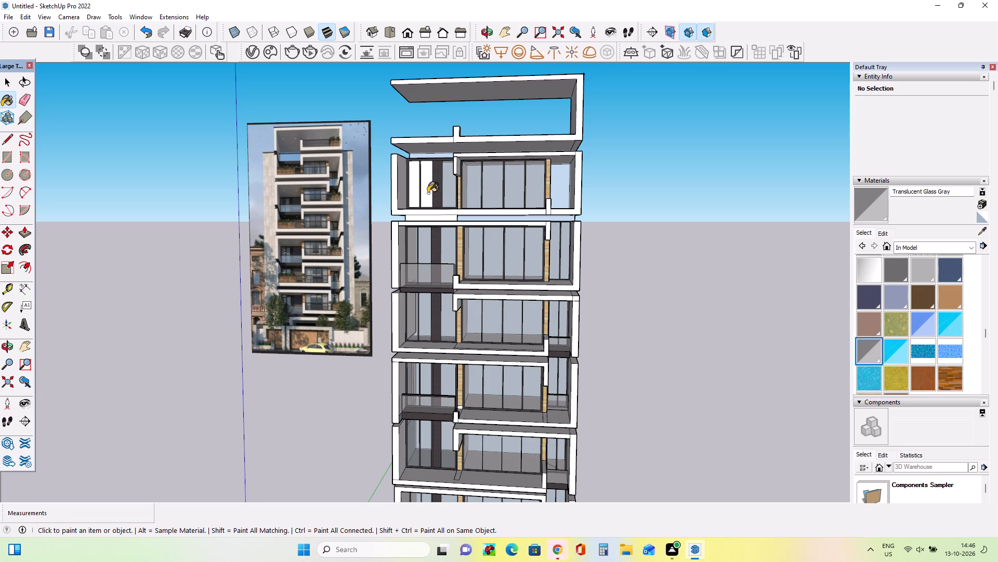
left_click(426, 192)
left_click(415, 189)
Examine the upper storeys of the facade, comparing the glazed bays and side openings with the reference image.
middle_click_drag(453, 228, 527, 253)
scroll(522, 250, "down", 2)
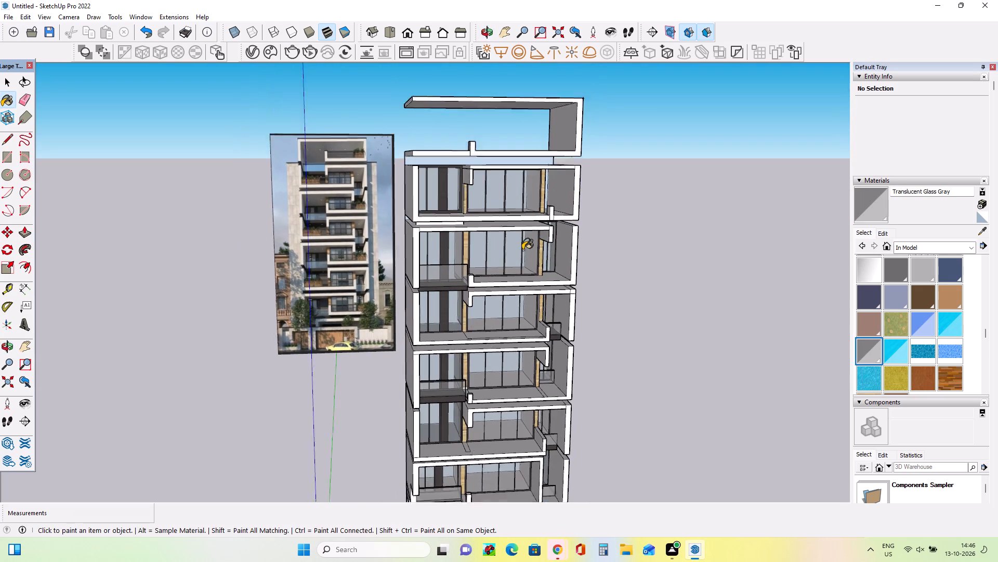
scroll(522, 250, "down", 1)
middle_click_drag(603, 358, 553, 324)
scroll(536, 186, "up", 8)
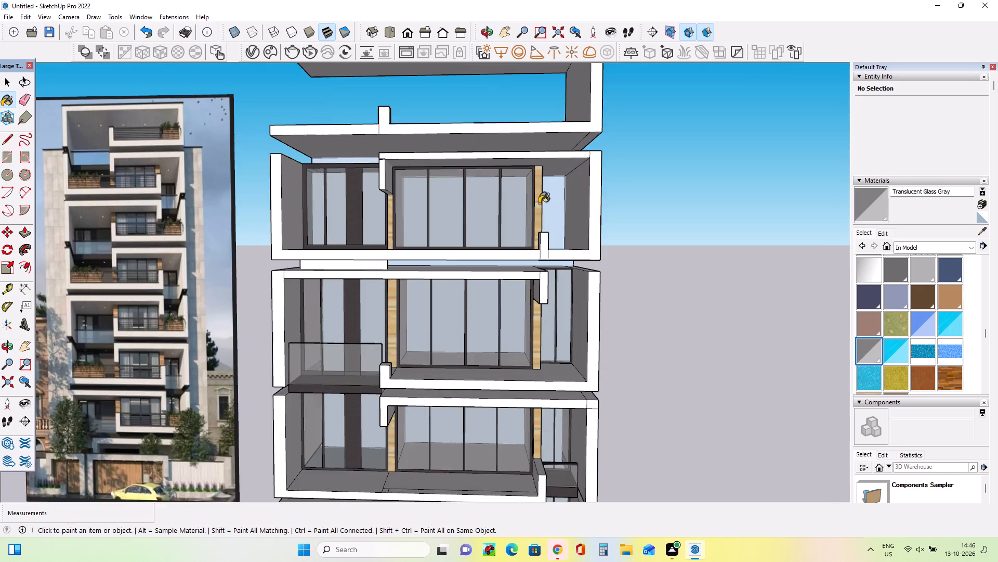
scroll(560, 244, "up", 2)
middle_click_drag(559, 245, 539, 271)
middle_click_drag(523, 284, 496, 300)
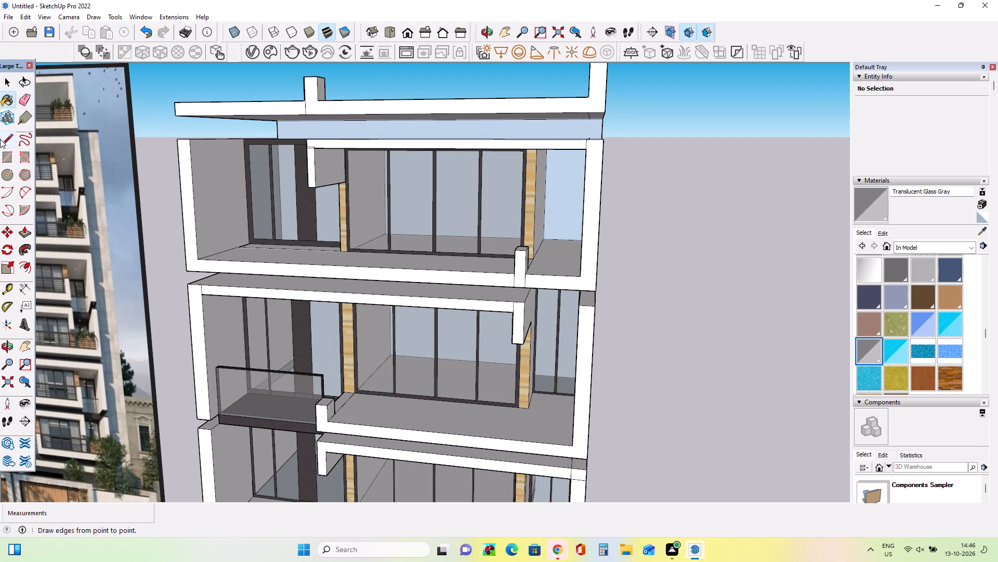
scroll(315, 231, "down", 9)
scroll(320, 460, "down", 4)
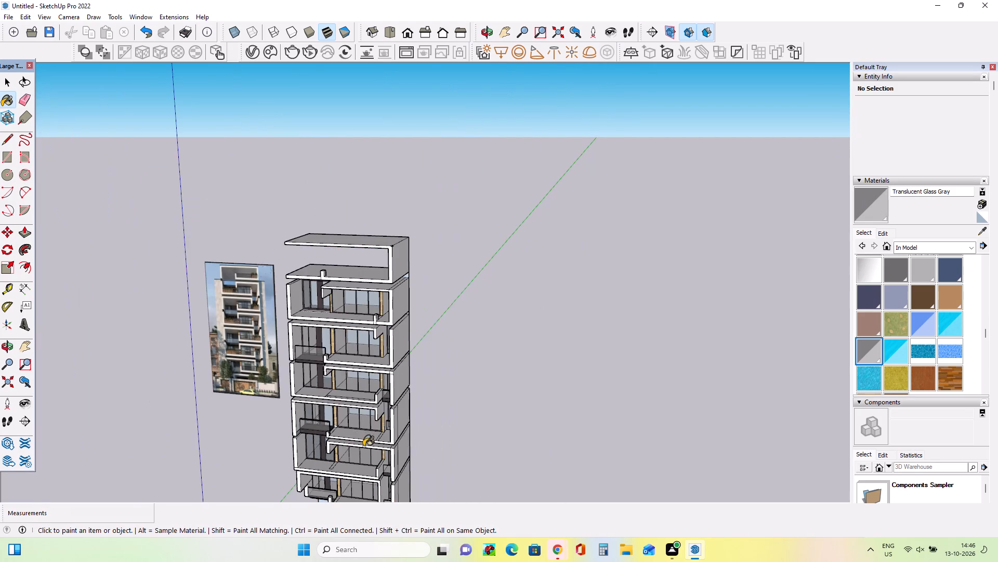
scroll(363, 446, "down", 5)
Push the right glass pane of the left bay window, two storeys above the ground-floor opening, inward about 11 15/16".
left_click(24, 345)
left_click_drag(349, 401, 378, 246)
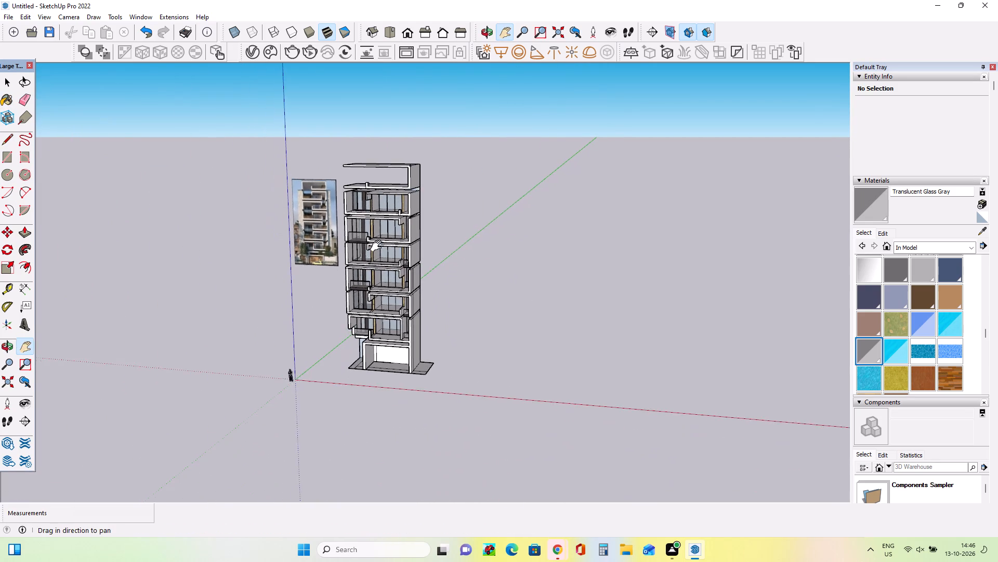
scroll(346, 324, "up", 3)
scroll(342, 338, "down", 1)
scroll(342, 338, "up", 12)
middle_click_drag(428, 290, 634, 323)
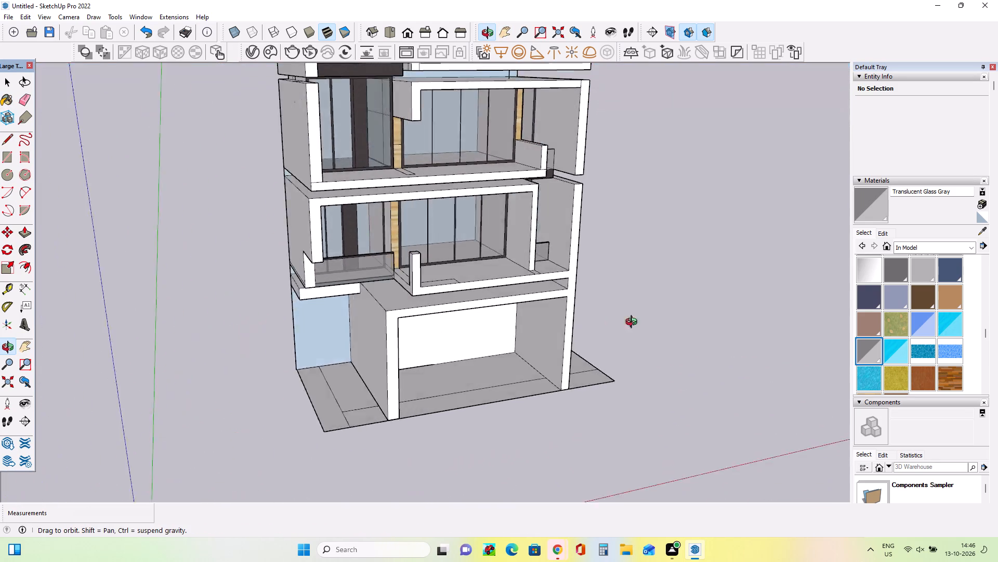
middle_click_drag(634, 323, 546, 340)
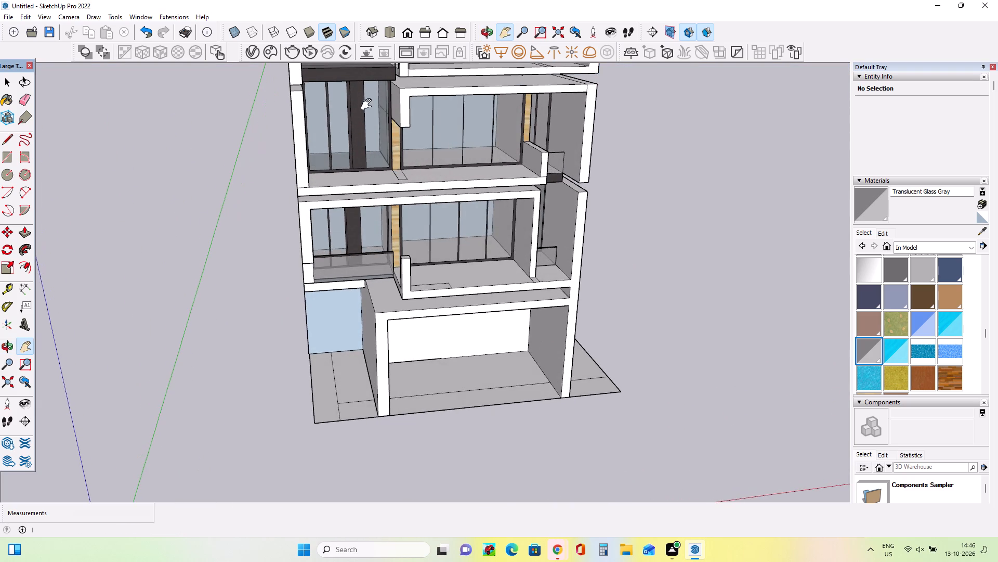
scroll(369, 105, "up", 3)
middle_click_drag(397, 150, 401, 181)
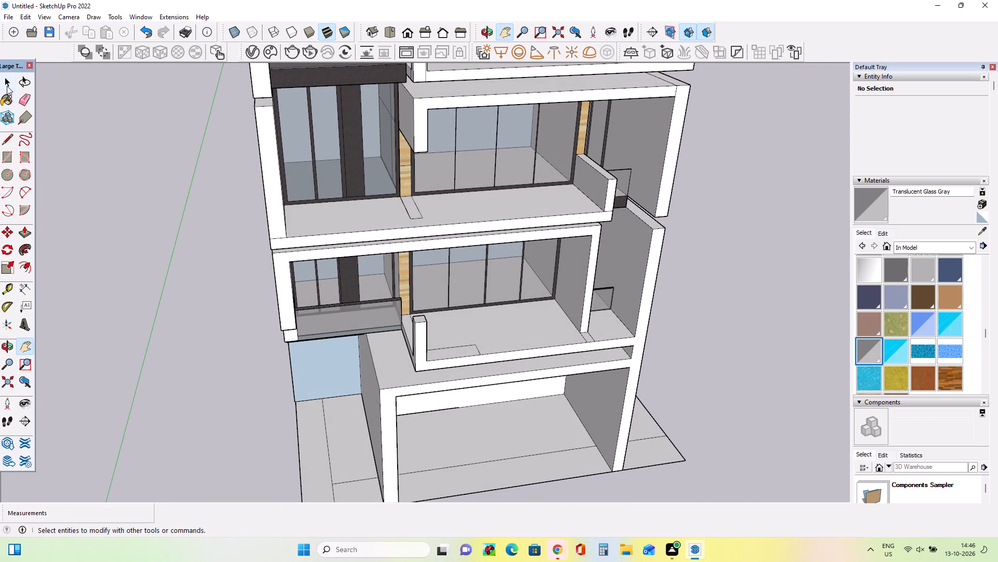
left_click(28, 236)
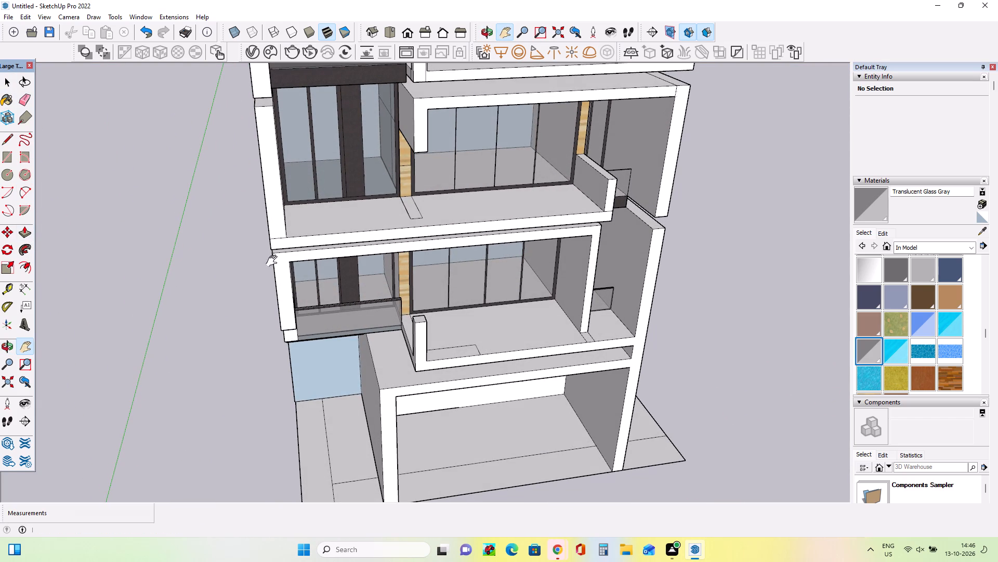
left_click(26, 231)
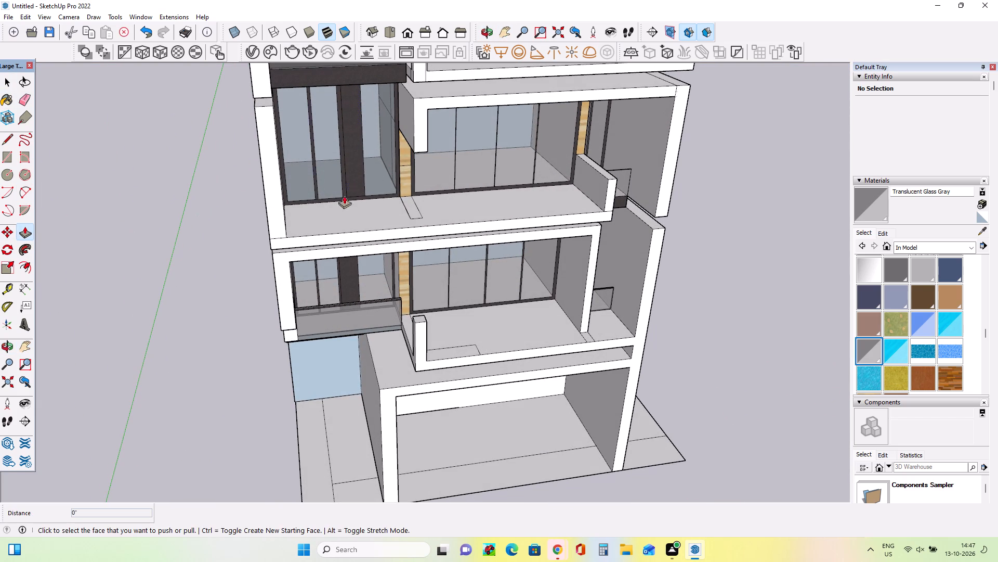
left_click(379, 178)
left_click(378, 174)
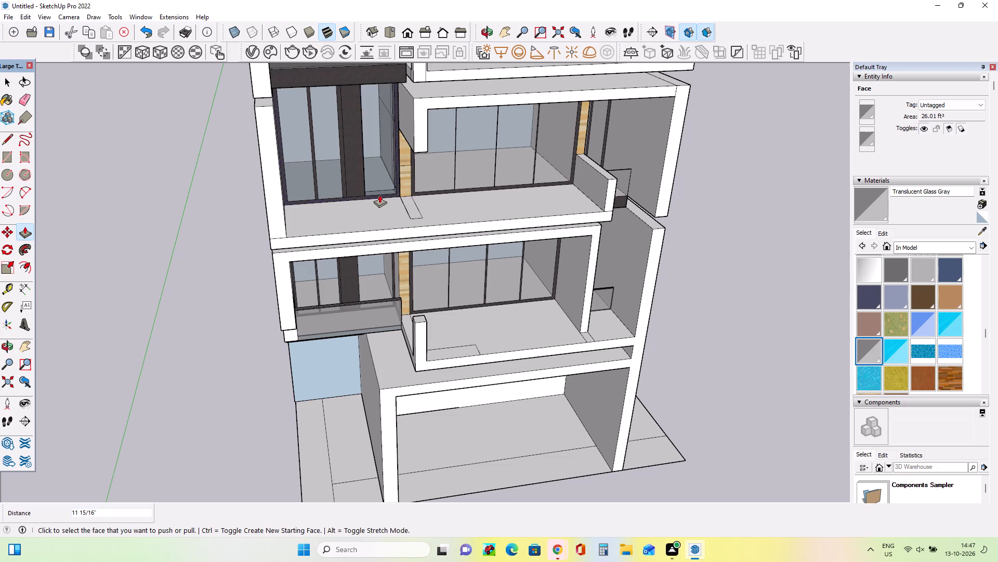
Push/pull the dark border frame of the same left bay window by about 8 15/16".
scroll(379, 195, "up", 5)
left_click(379, 197)
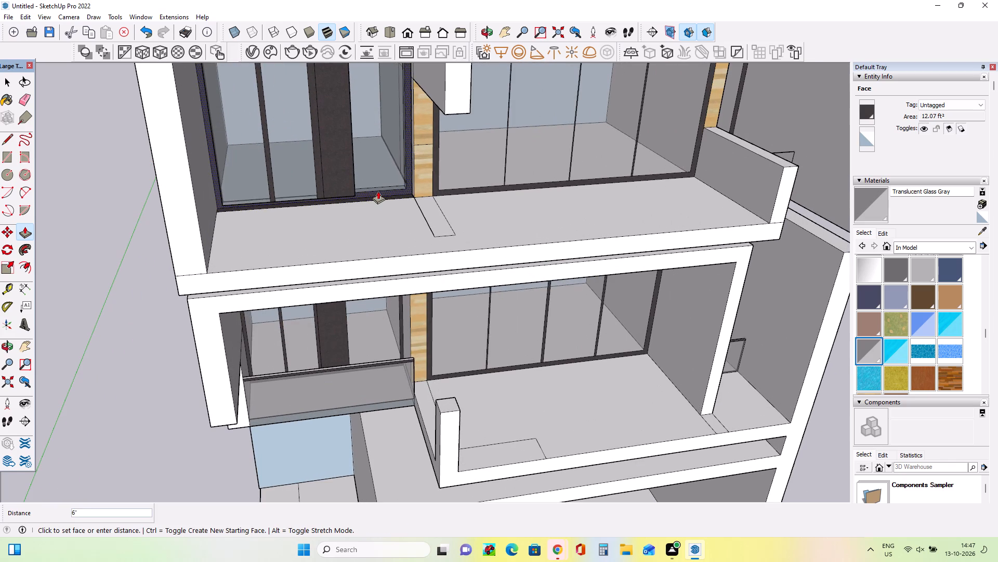
left_click(378, 190)
Examine the adjusted left bay window up close and in relation to the lower storeys and ground floor.
scroll(360, 213, "up", 3)
middle_click_drag(360, 213, 360, 208)
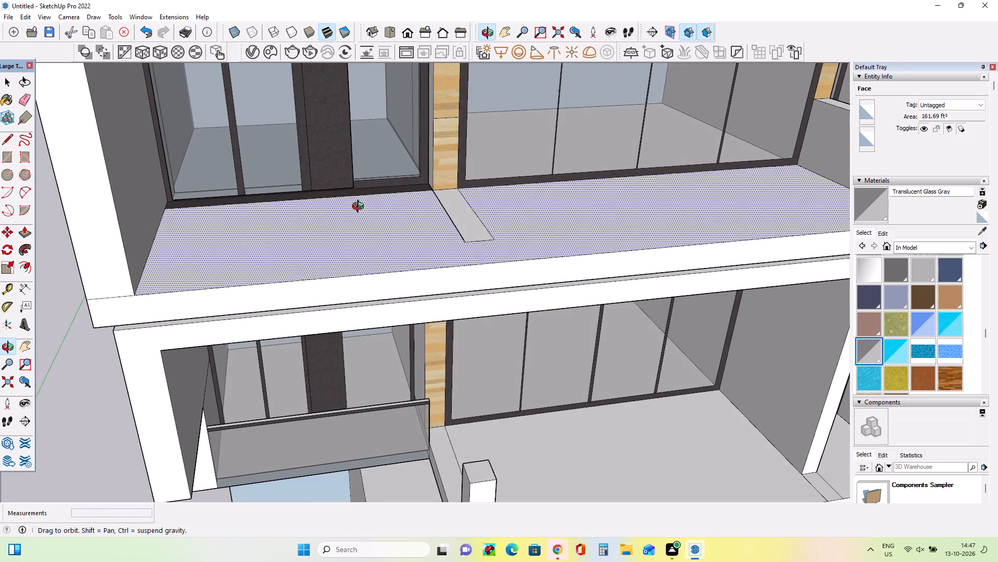
middle_click_drag(360, 208, 361, 203)
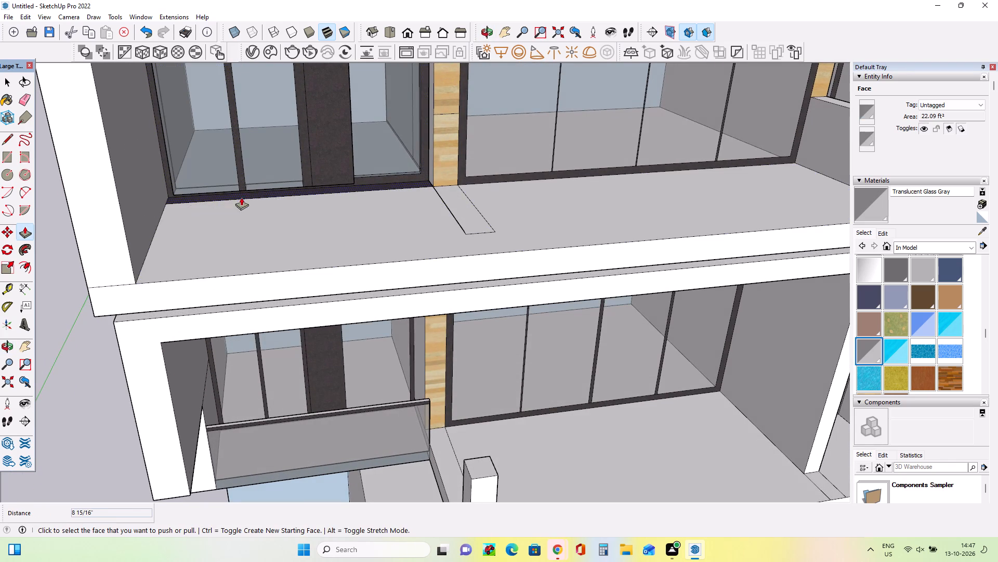
middle_click(241, 197)
scroll(386, 212, "down", 8)
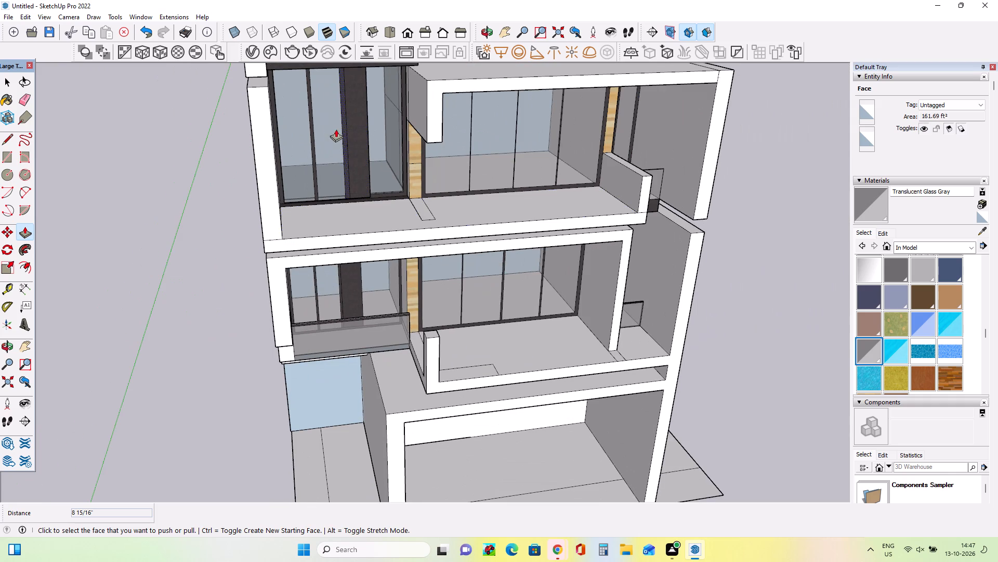
middle_click_drag(337, 126, 329, 131)
scroll(330, 129, "down", 3)
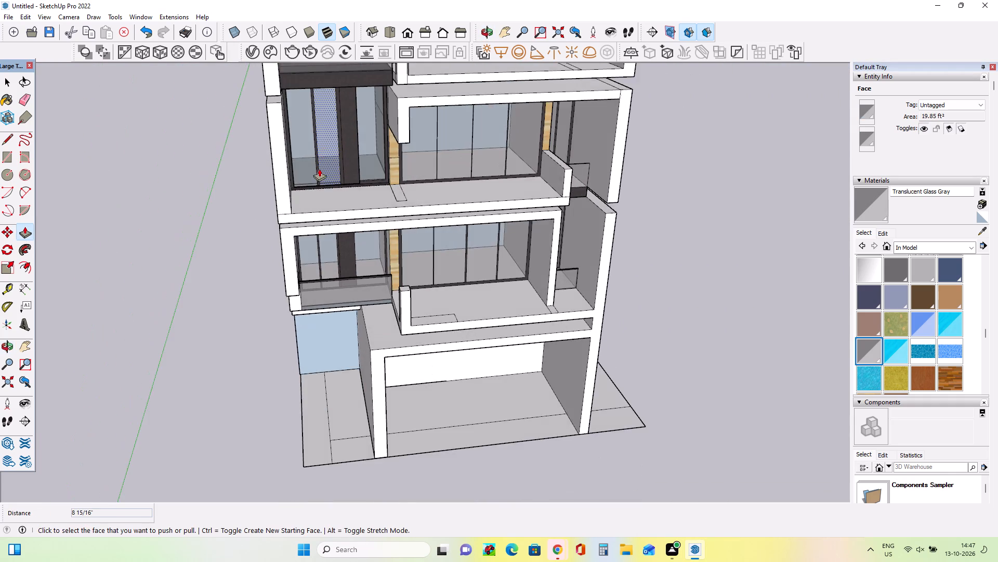
scroll(319, 169, "down", 3)
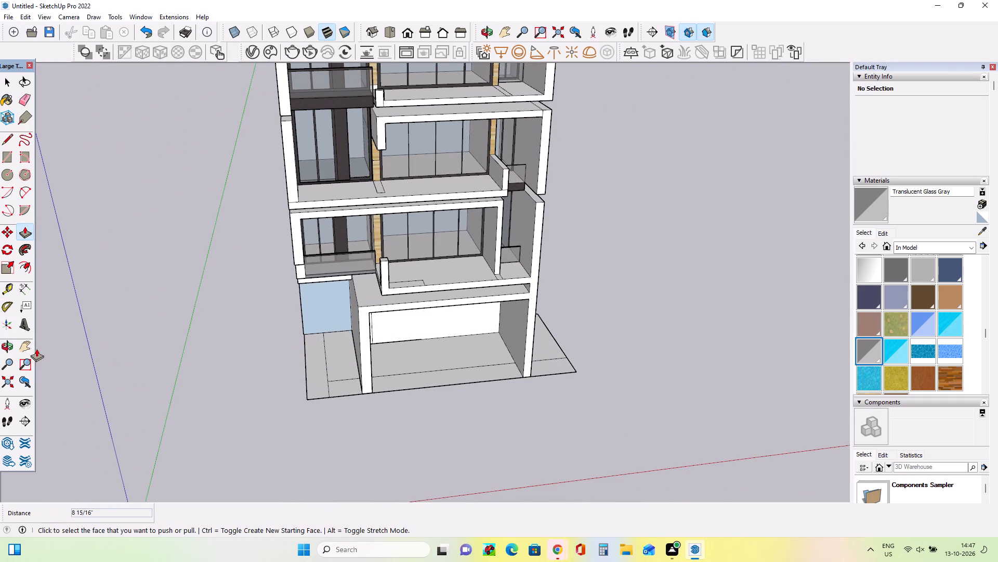
Push the dark border frame and right glass pane of the left bay window, one storey up behind the balcony, inward about 9 3/4".
left_click(28, 348)
left_click_drag(296, 203, 308, 382)
scroll(374, 225, "up", 2)
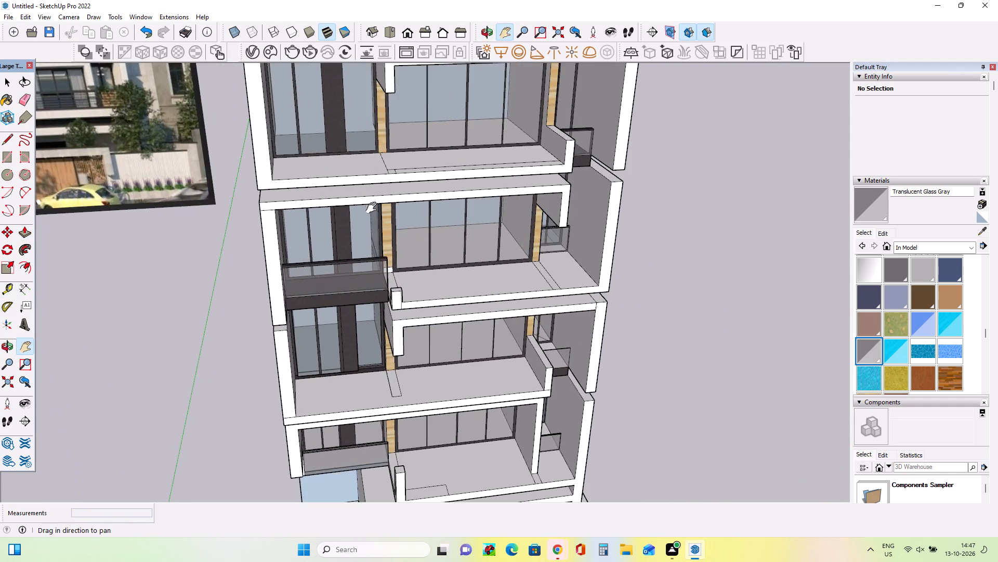
scroll(374, 208, "up", 5)
middle_click_drag(388, 298, 399, 256)
scroll(382, 246, "up", 3)
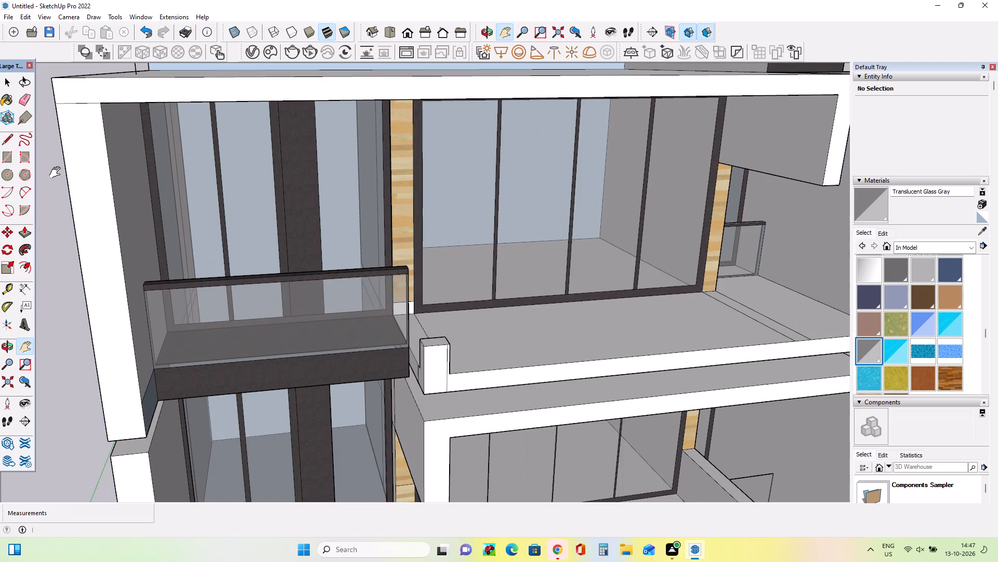
left_click(20, 235)
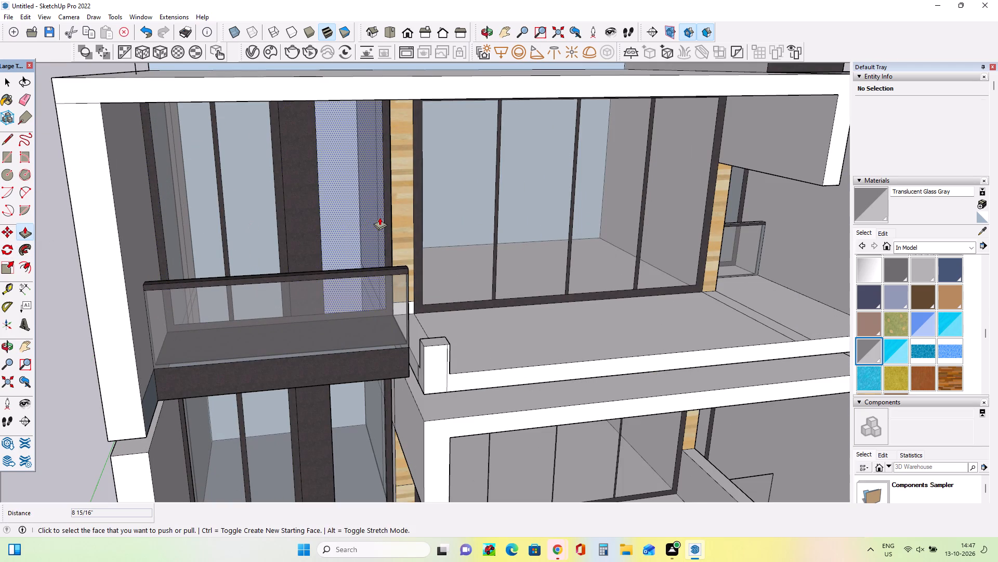
left_click(385, 218)
left_click(384, 212)
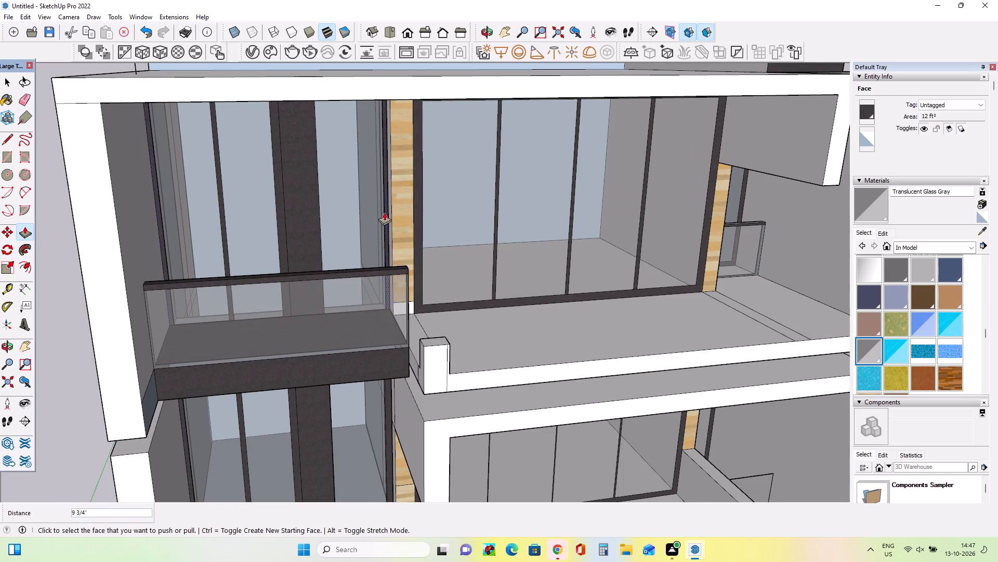
left_click(370, 225)
left_click(367, 221)
Push the same window's wide dark panel, the narrow dark strip beside it, the left glazing and the mullion inward about 9 3/4".
left_click(308, 234)
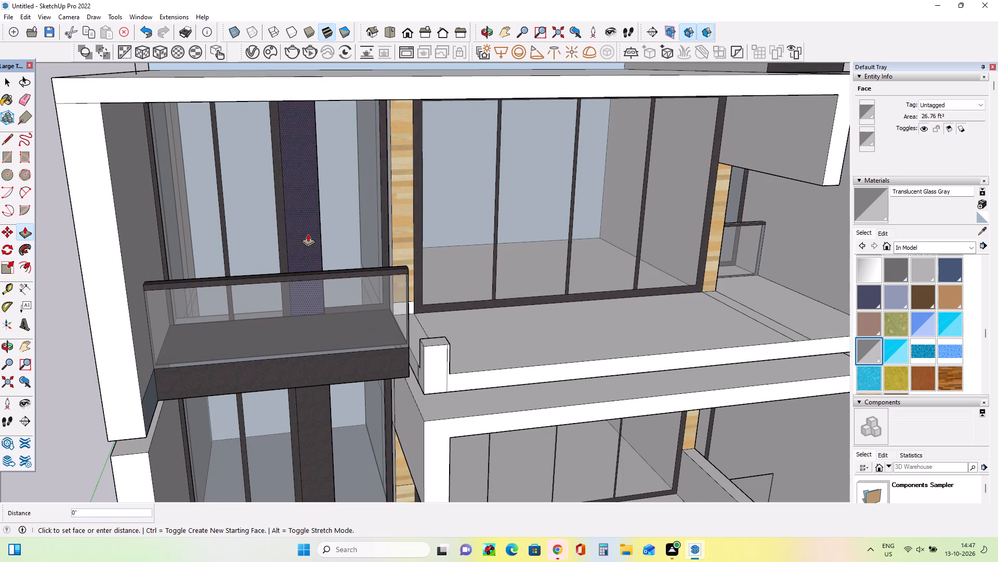
left_click(329, 219)
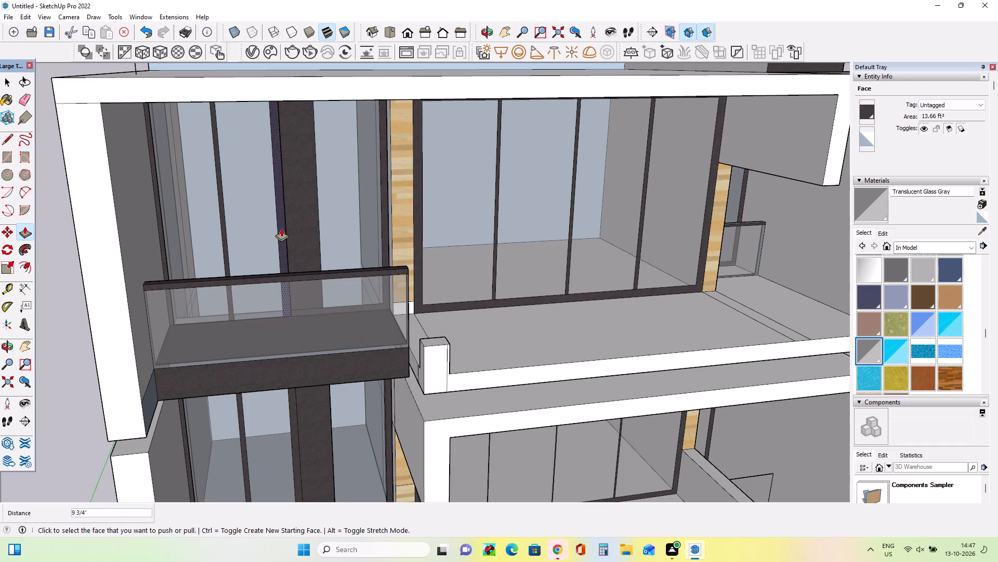
left_click(281, 228)
left_click(296, 212)
left_click(264, 228)
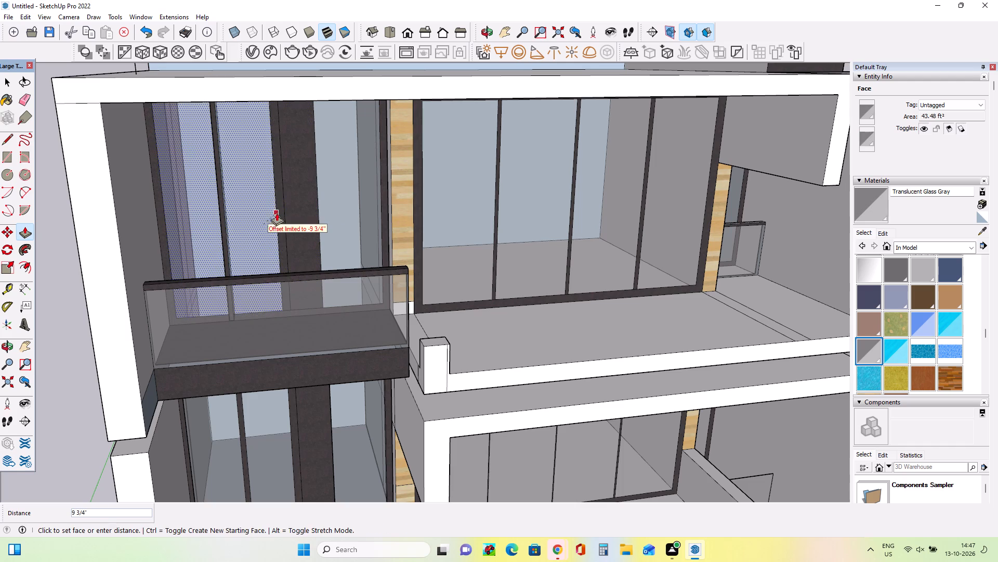
left_click(279, 212)
left_click(224, 234)
left_click(240, 211)
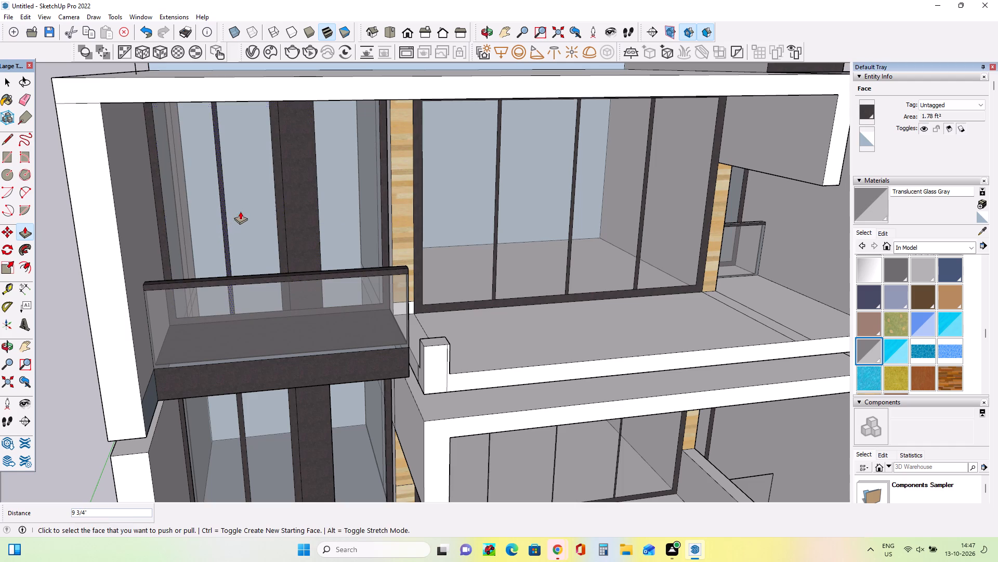
Examine the left bay windows across the neighbouring storeys in relation to the whole facade and the reference image.
middle_click_drag(225, 256, 297, 215)
middle_click_drag(369, 259, 313, 184)
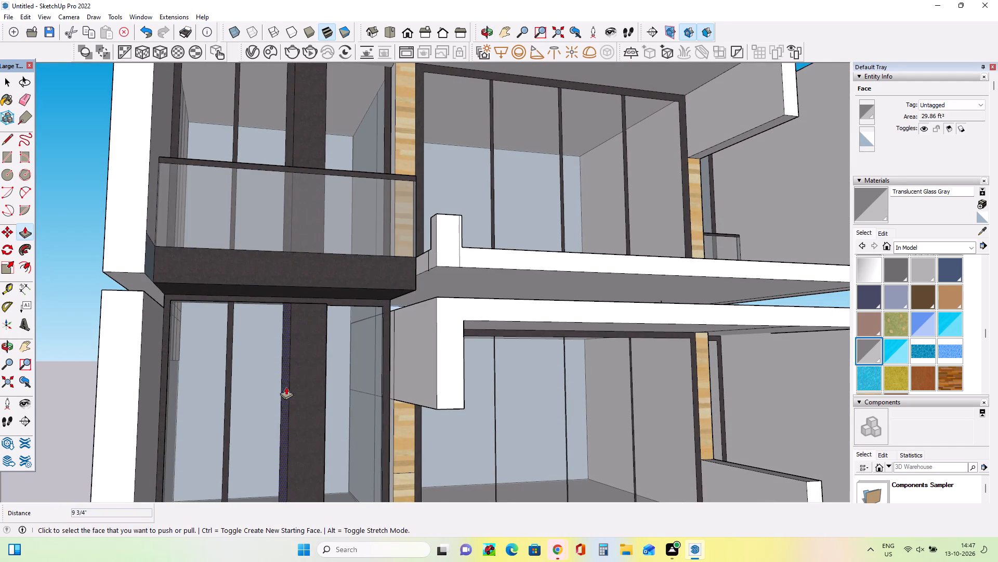
middle_click_drag(448, 334, 362, 322)
scroll(362, 322, "down", 9)
middle_click_drag(374, 327, 403, 404)
scroll(403, 404, "down", 7)
scroll(370, 186, "up", 7)
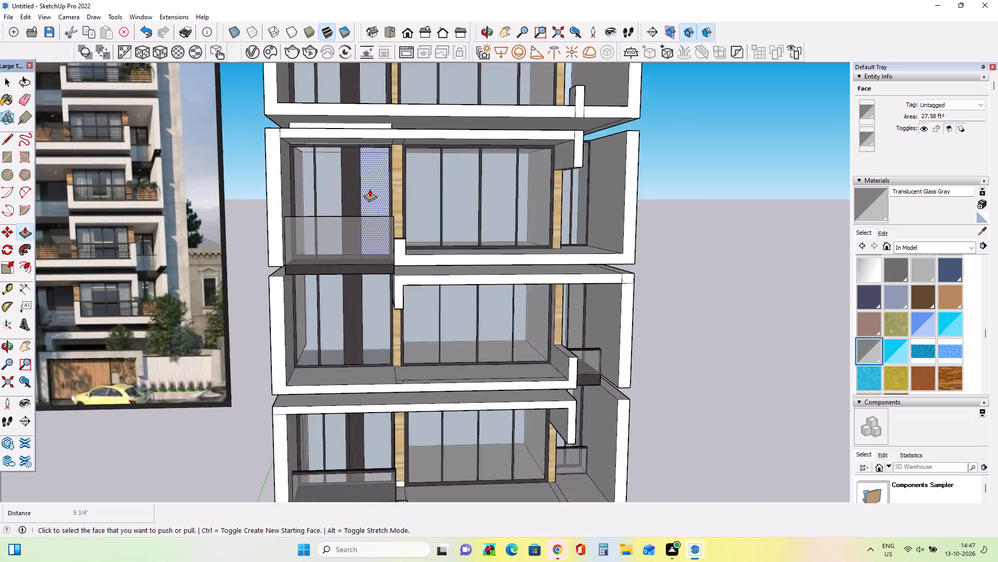
Push the right glass pane and dark border frame of the next storey's left bay window, without a balcony, inward about 9 7/8".
scroll(370, 189, "up", 1)
middle_click_drag(374, 194, 398, 227)
middle_click_drag(391, 370, 430, 329)
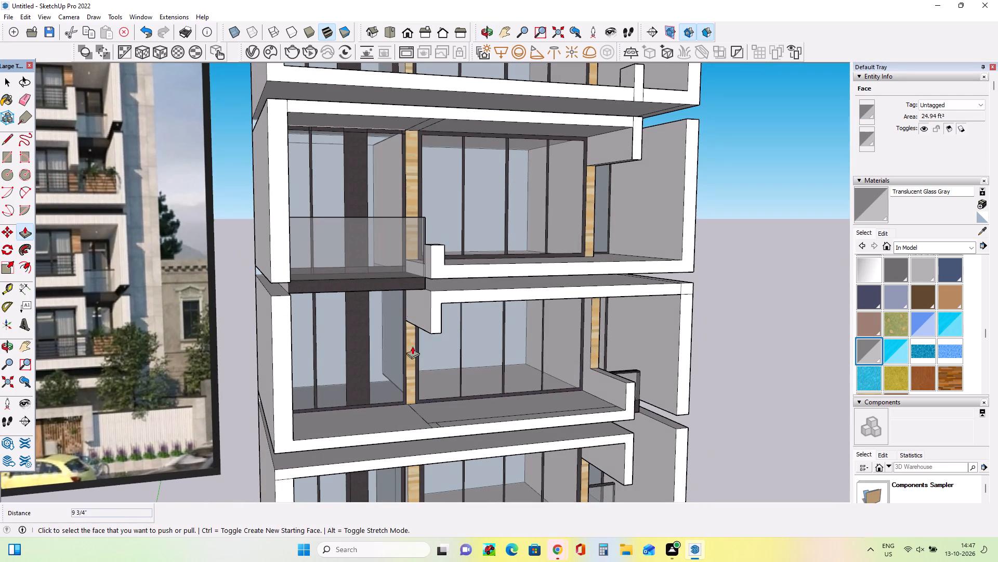
left_click(393, 351)
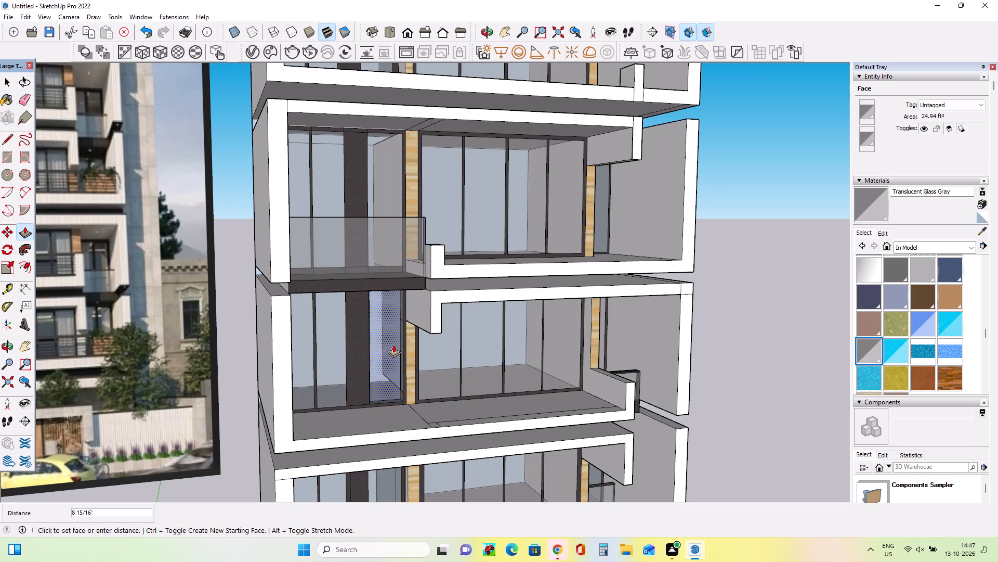
left_click(393, 344)
scroll(392, 373, "up", 8)
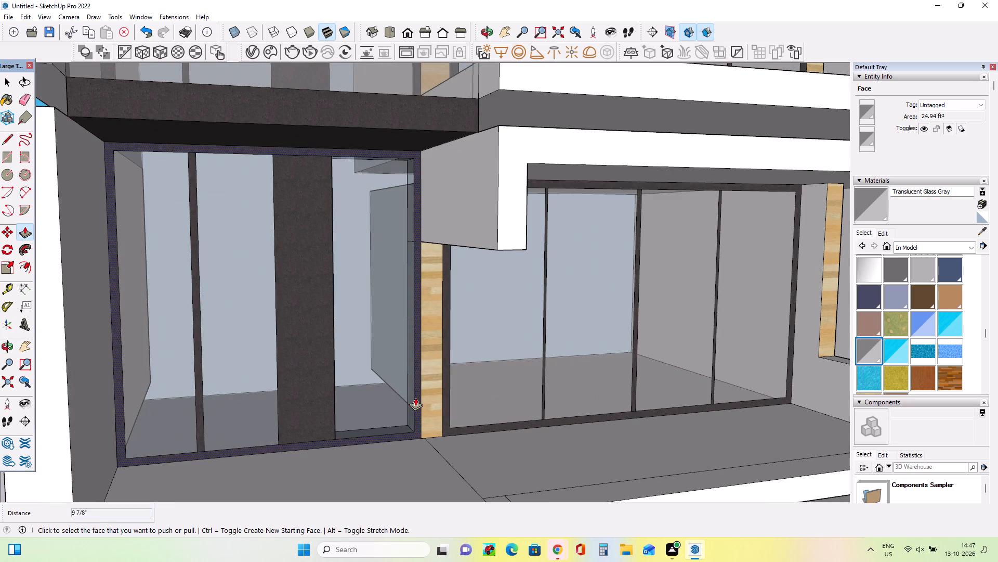
left_click(416, 398)
left_click(411, 388)
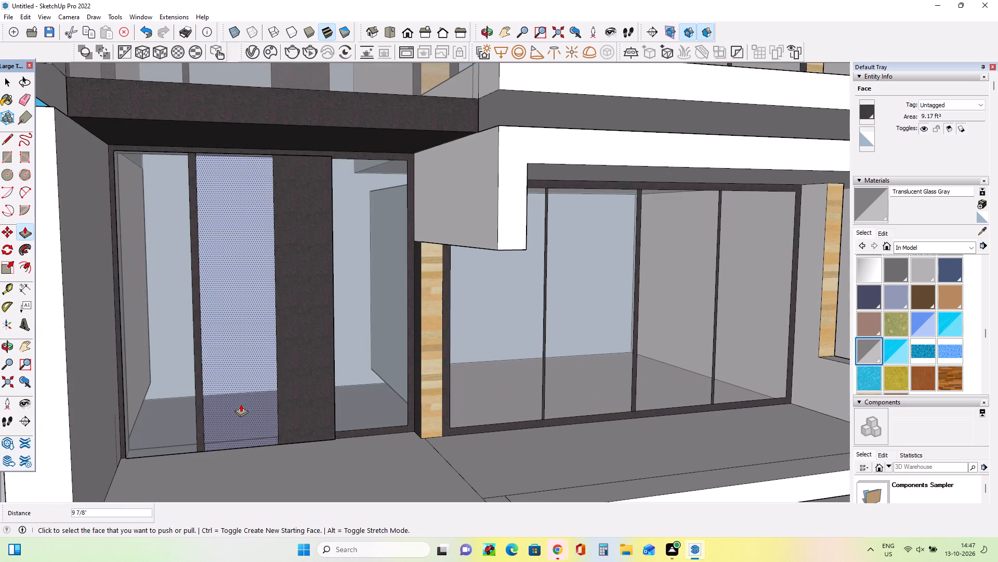
Examine the pushed-in left bay window up close, checking its panes, dark panel and lower frame corners.
middle_click_drag(301, 367, 258, 345)
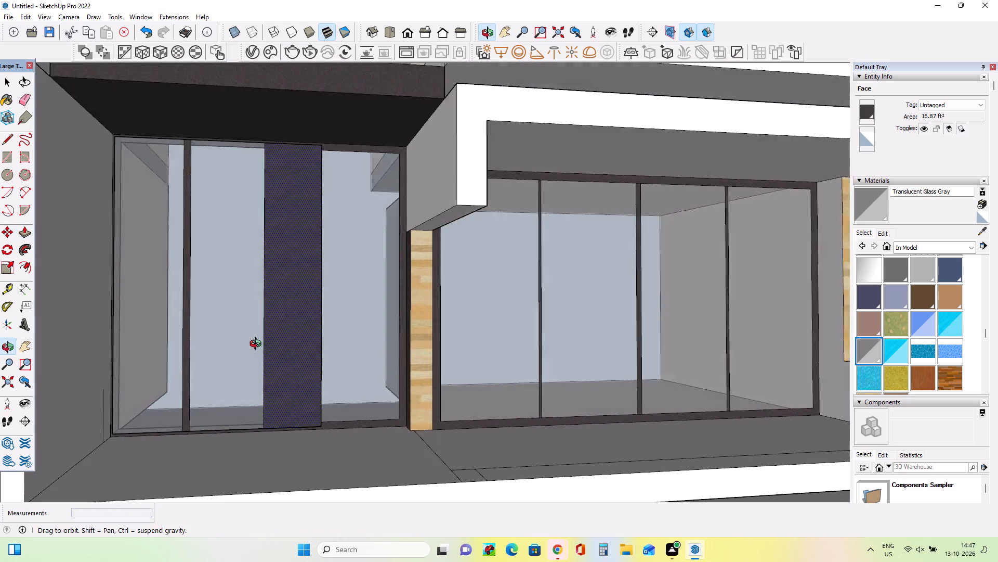
middle_click_drag(258, 345, 241, 373)
middle_click_drag(255, 392, 292, 380)
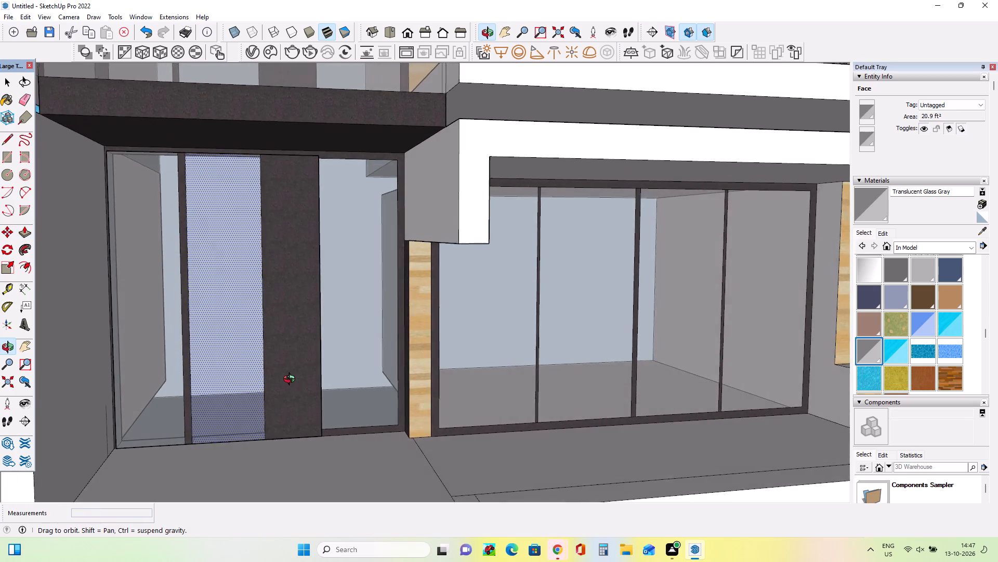
middle_click_drag(292, 380, 297, 374)
scroll(167, 437, "up", 3)
middle_click_drag(152, 435, 119, 452)
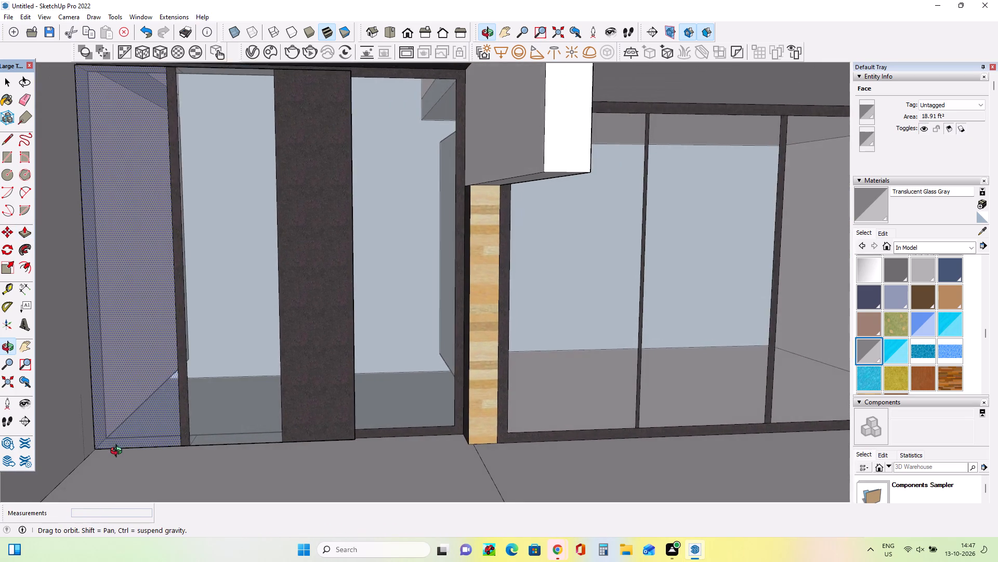
middle_click_drag(119, 452, 150, 415)
scroll(150, 415, "down", 3)
middle_click_drag(176, 363, 203, 390)
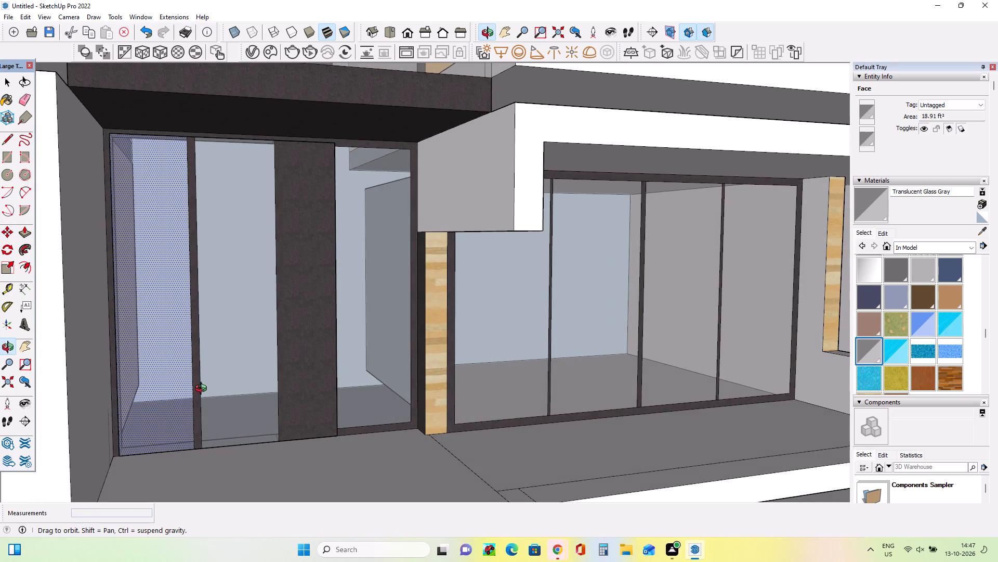
middle_click_drag(203, 390, 144, 355)
Push the right frame strip and right glass pane of the left bay window behind the next balcony up inward about 7 13/16".
scroll(144, 355, "down", 4)
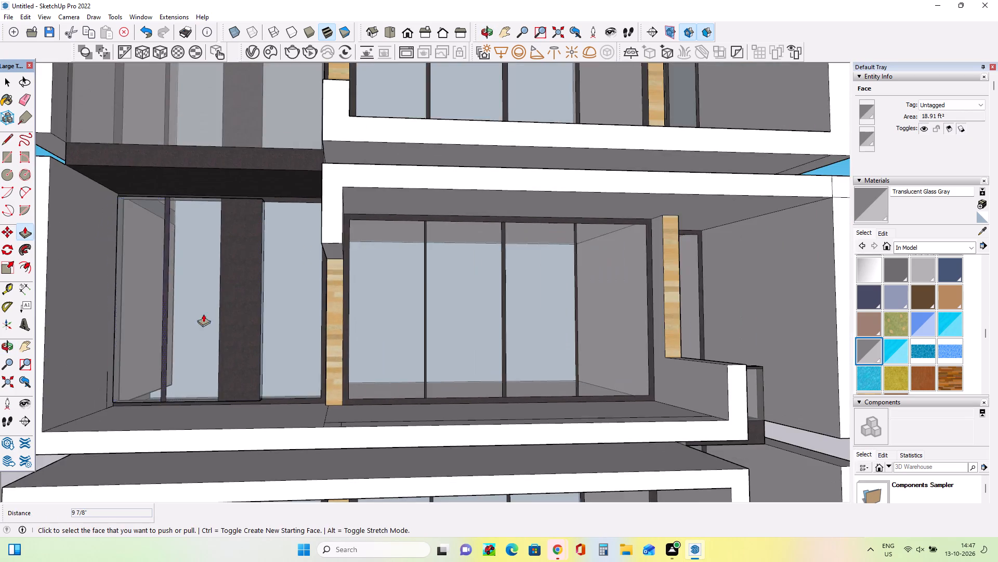
scroll(248, 240, "down", 5)
middle_click_drag(267, 177, 310, 341)
scroll(241, 176, "up", 6)
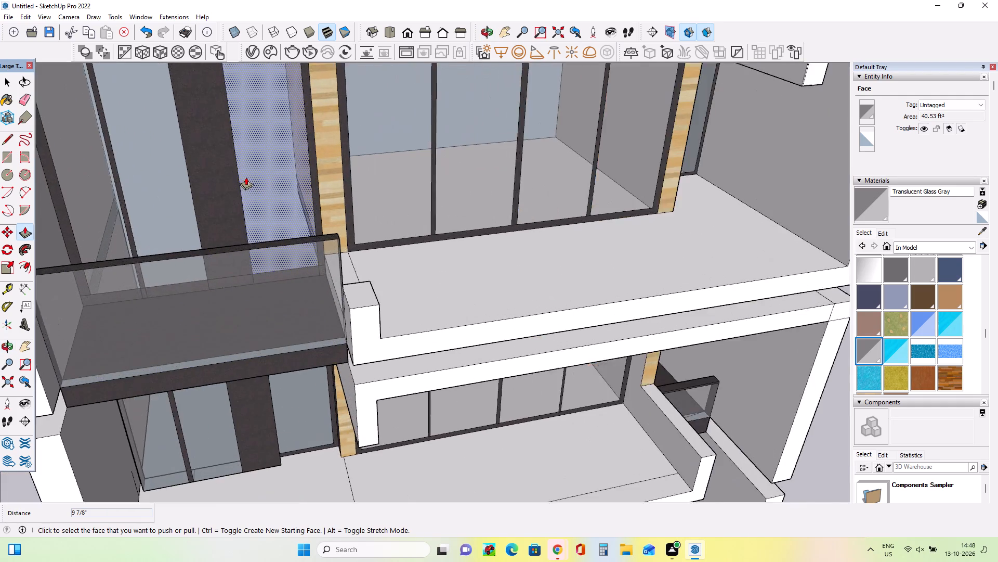
scroll(250, 183, "up", 2)
middle_click_drag(251, 183, 278, 168)
left_click(356, 174)
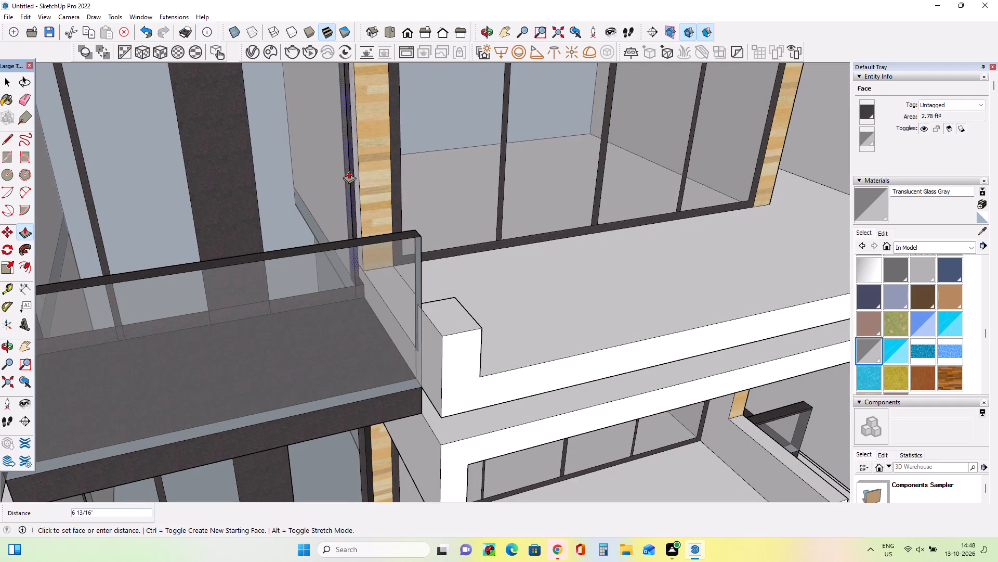
left_click(348, 170)
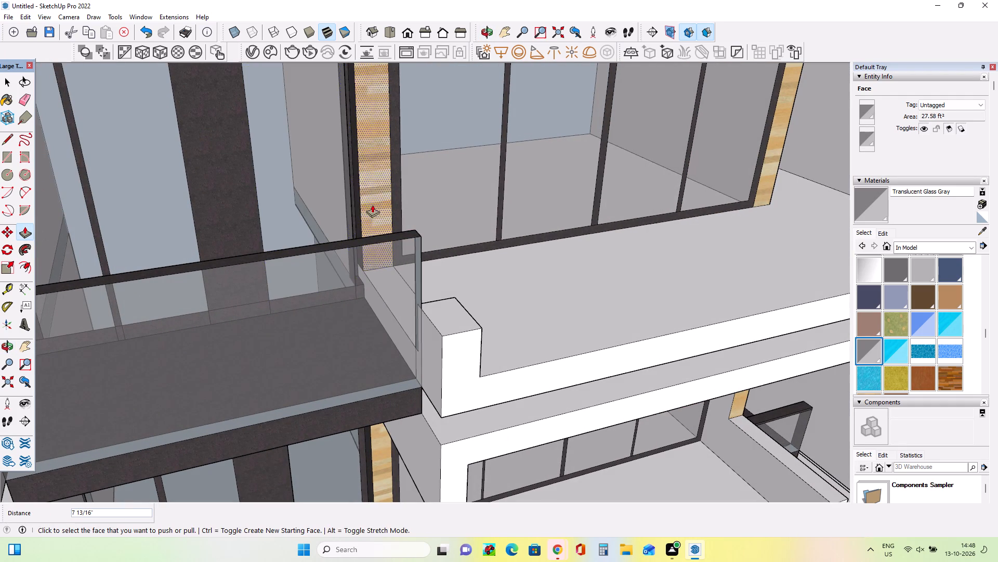
left_click(345, 199)
left_click(345, 174)
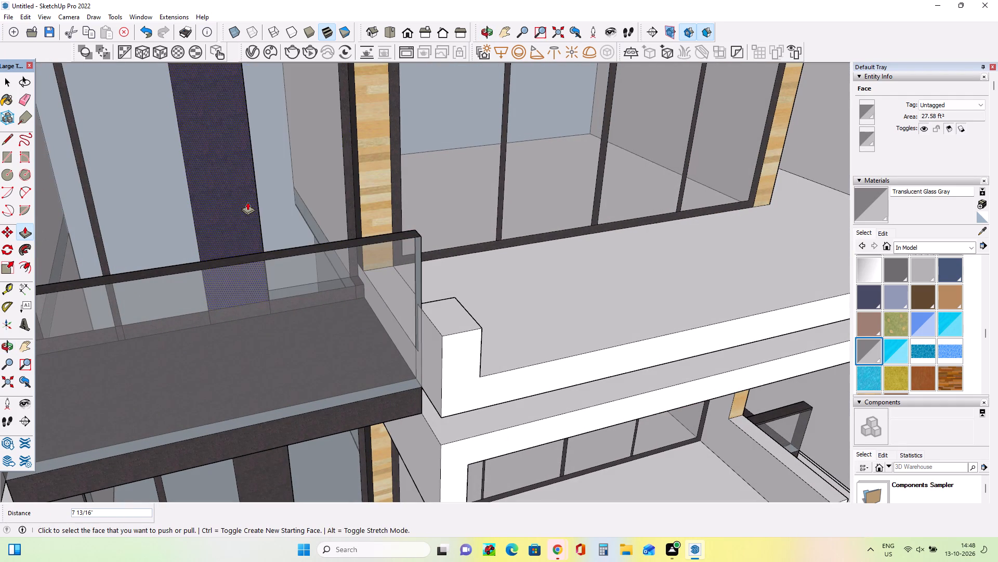
Push the same window's wide dark panel, middle and left glass panes, and mullion inward about 7 13/16".
left_click(247, 202)
left_click(279, 170)
left_click(165, 214)
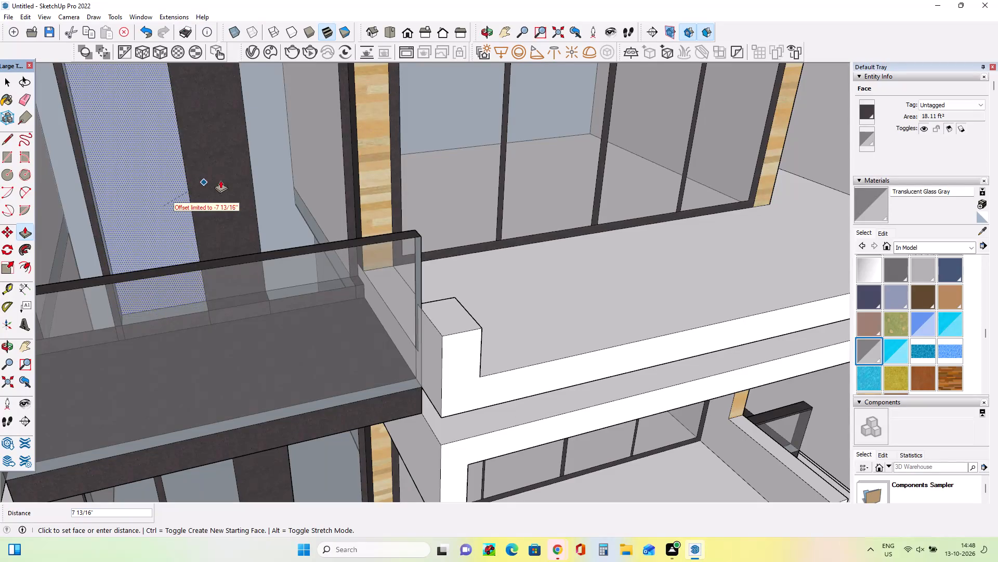
left_click(226, 179)
left_click(88, 224)
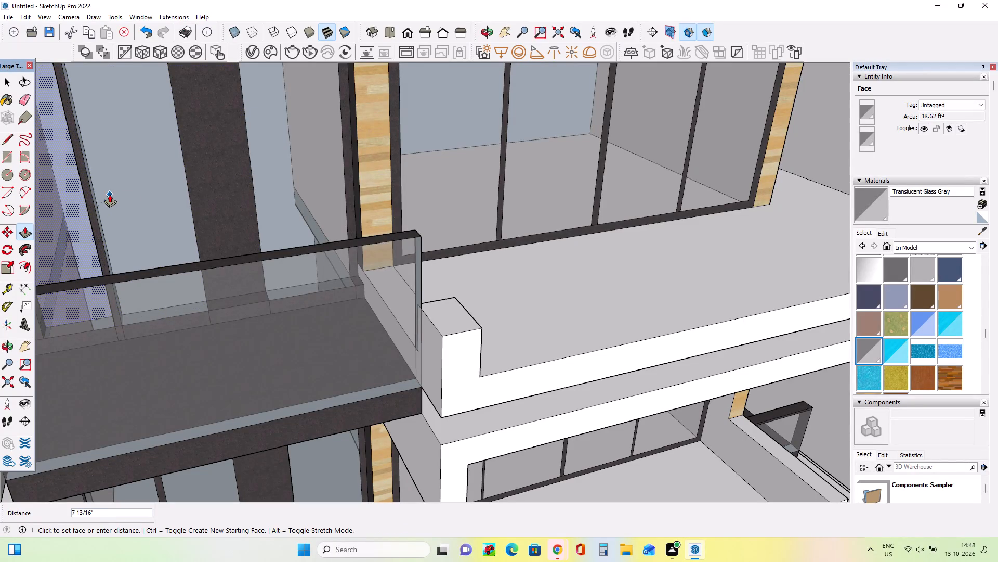
left_click(120, 200)
left_click(96, 231)
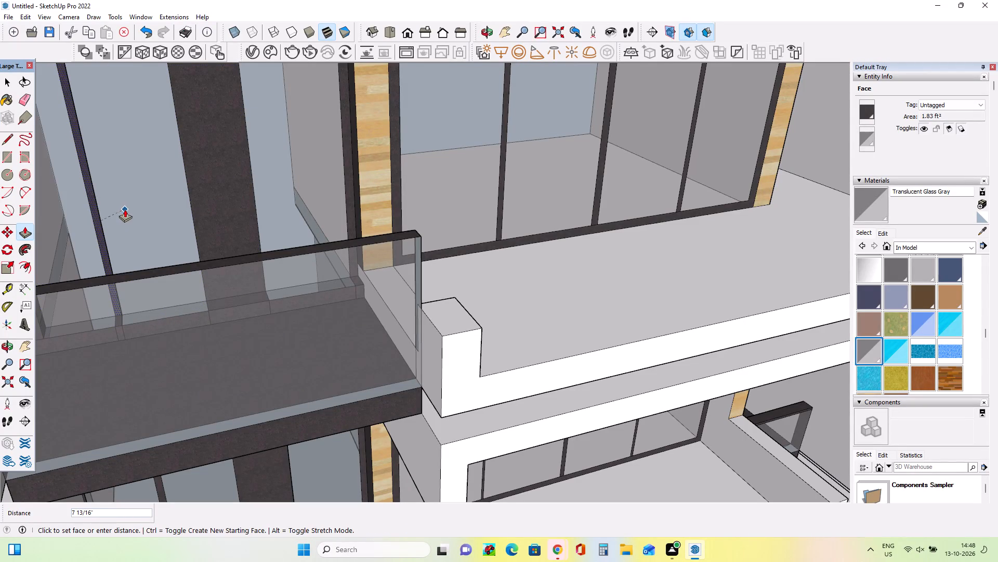
left_click(125, 209)
Push the bottom frame segment below the right pane and the leftover block at its right corner inward about 7 13/16".
middle_click_drag(293, 240, 416, 295)
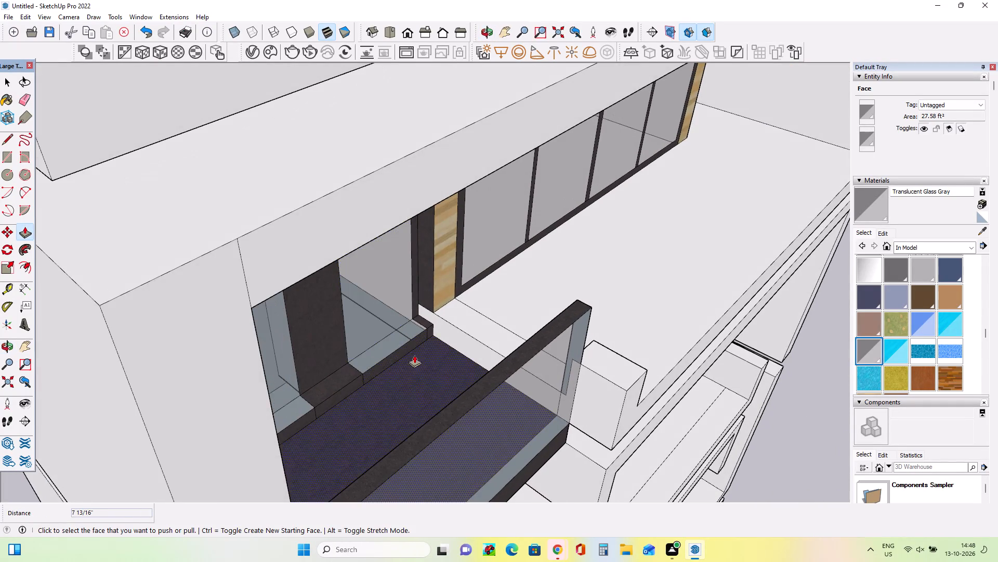
scroll(414, 354, "up", 2)
left_click(395, 354)
left_click(377, 328)
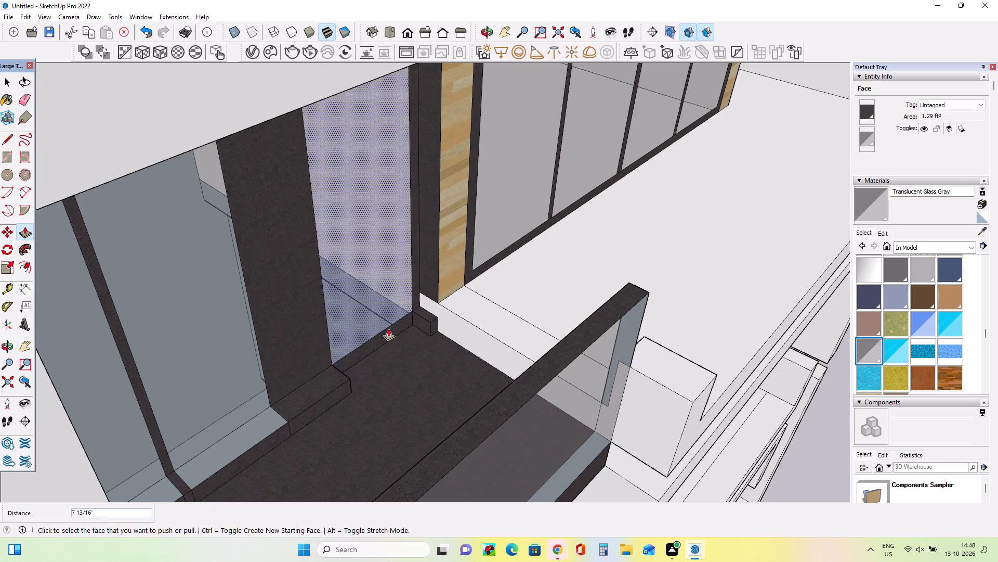
left_click(430, 321)
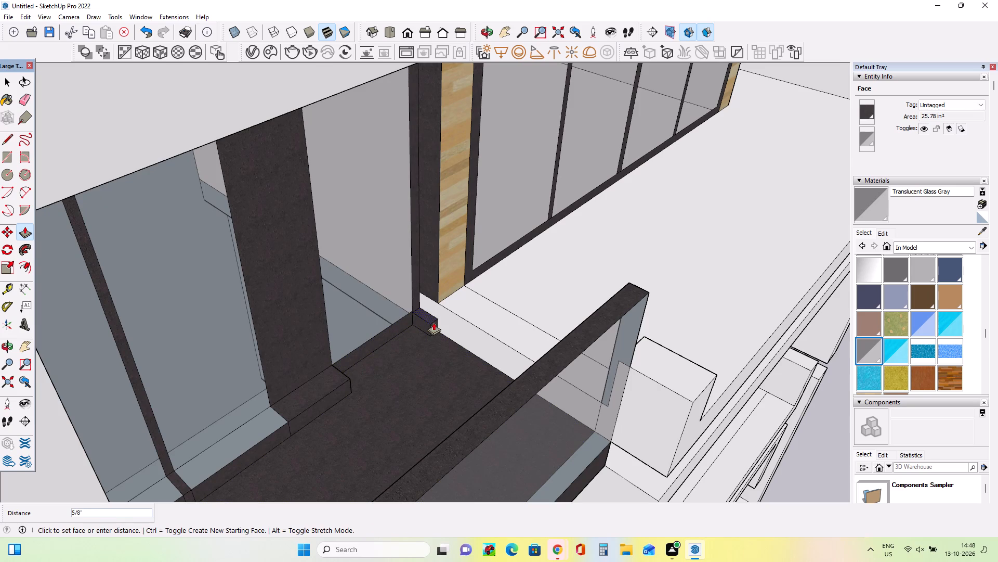
key("Escape")
left_click(434, 328)
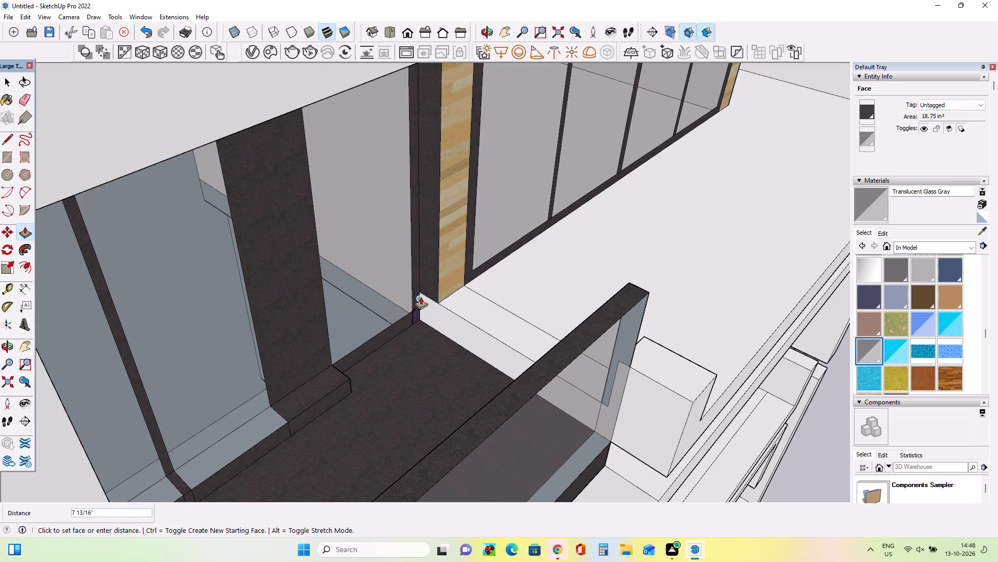
left_click(421, 296)
Push the remaining bottom frame segments below the dark panel, middle pane, mullion and left pane inward about 7 13/16".
left_click(346, 384)
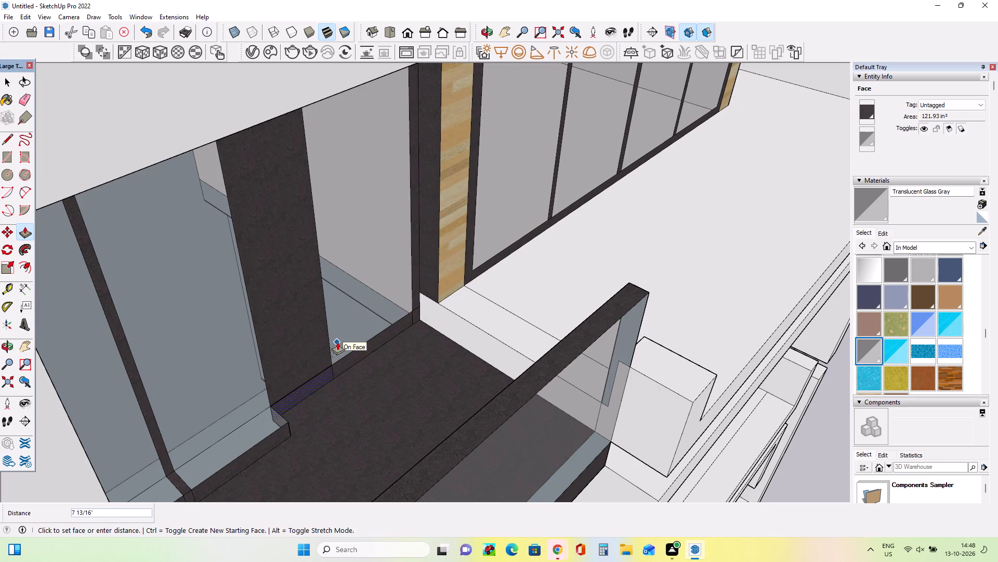
left_click(337, 342)
left_click(281, 433)
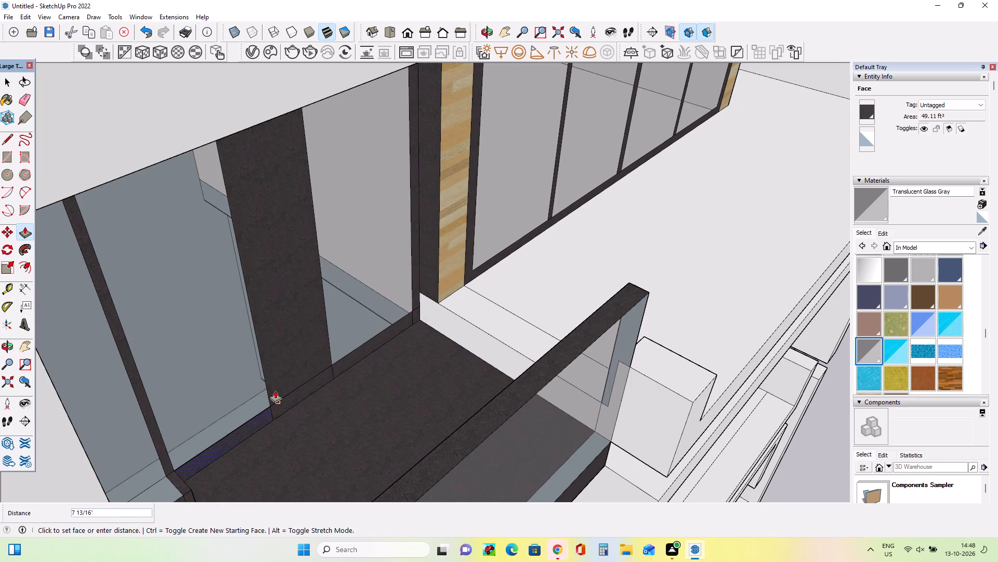
left_click(273, 382)
middle_click_drag(248, 456, 173, 443)
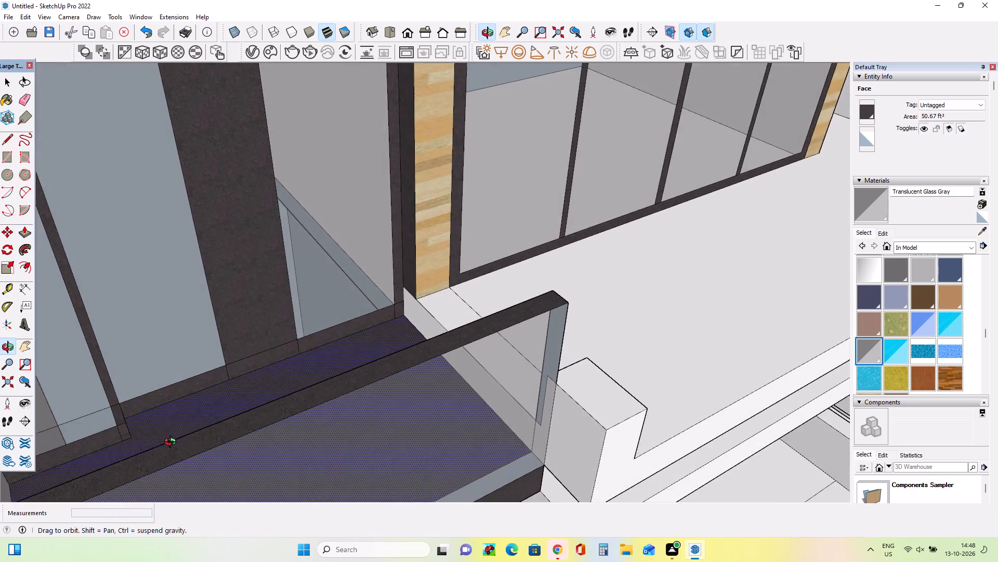
middle_click_drag(173, 443, 172, 443)
scroll(165, 438, "up", 1)
left_click(122, 431)
left_click(125, 384)
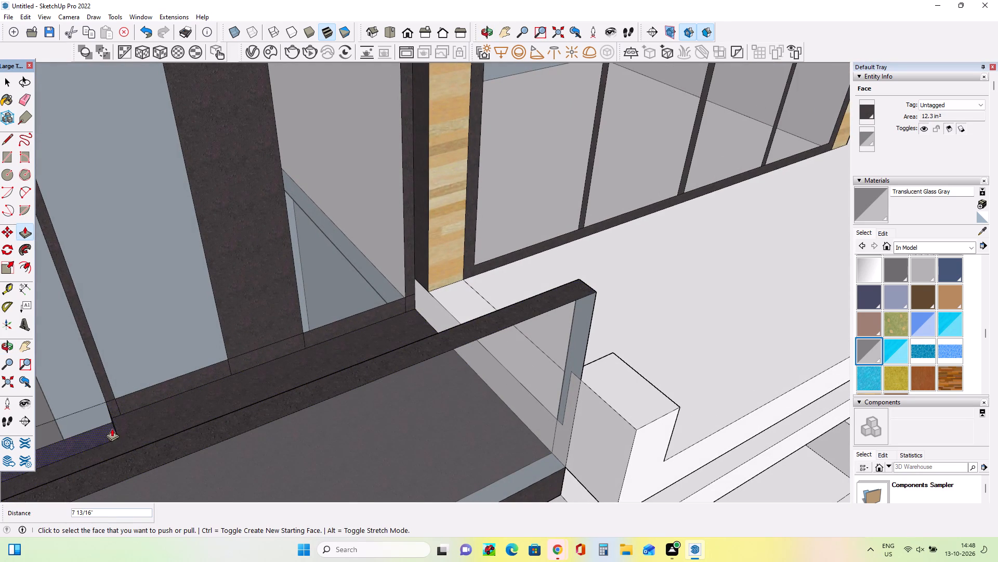
left_click(109, 431)
left_click(116, 397)
middle_click_drag(274, 341, 218, 267)
scroll(218, 267, "down", 3)
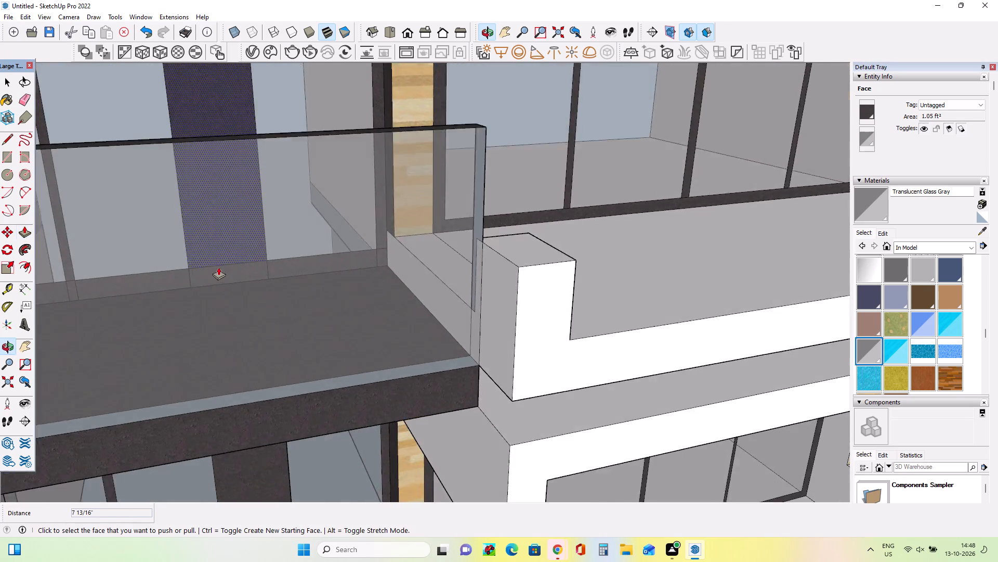
On the storey below, push the left bay window's dark panel, middle and left glass panes, and mullion inward about 9 7/8".
scroll(218, 267, "down", 10)
middle_click_drag(264, 446, 164, 399)
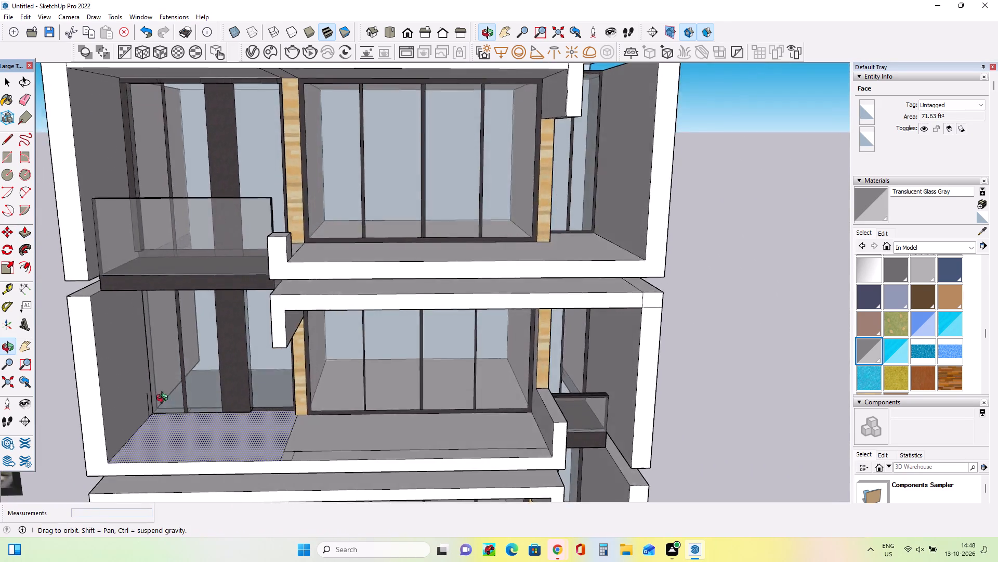
middle_click_drag(164, 399, 134, 388)
left_click(238, 384)
left_click(274, 376)
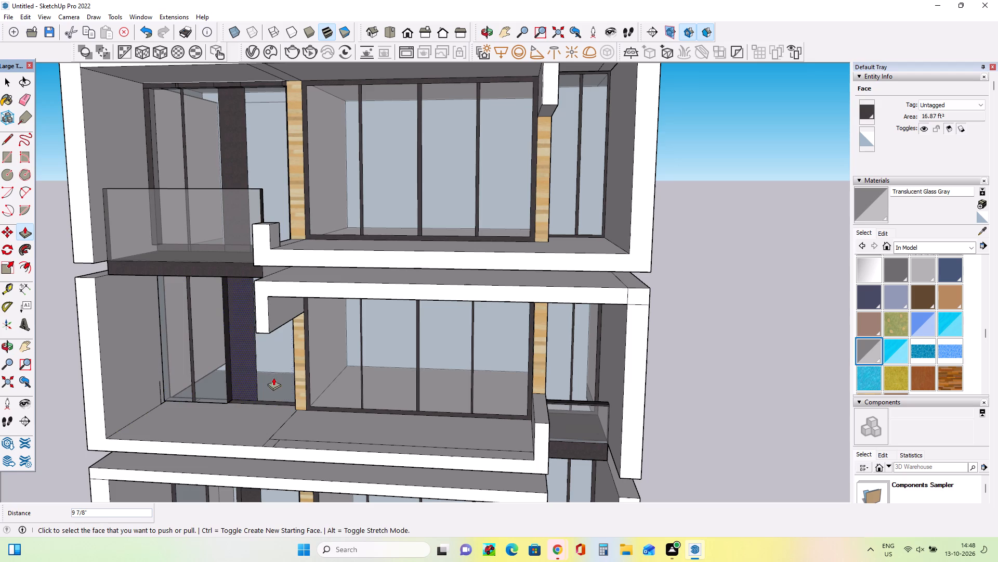
left_click(215, 381)
left_click(236, 375)
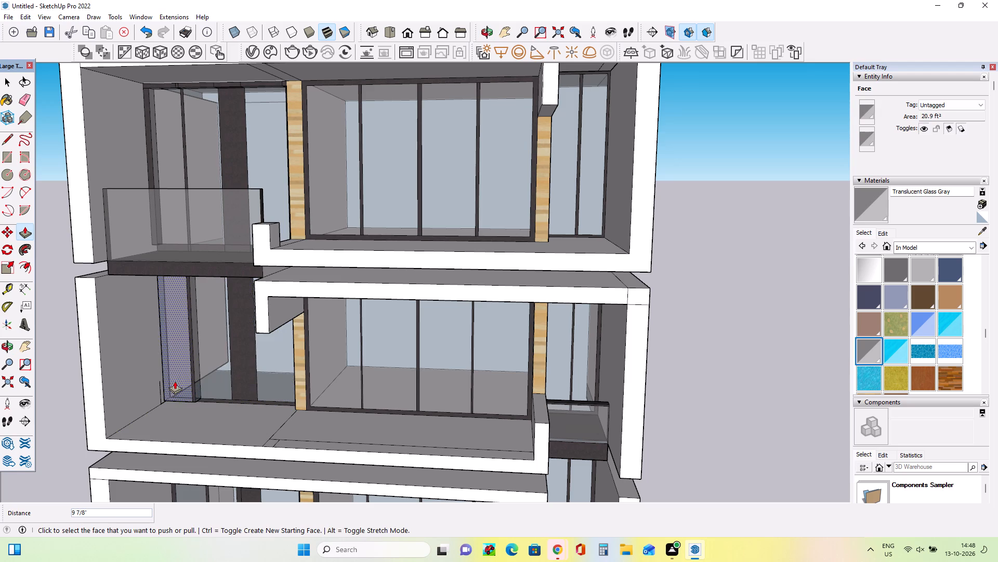
left_click(176, 380)
left_click(213, 370)
left_click(188, 360)
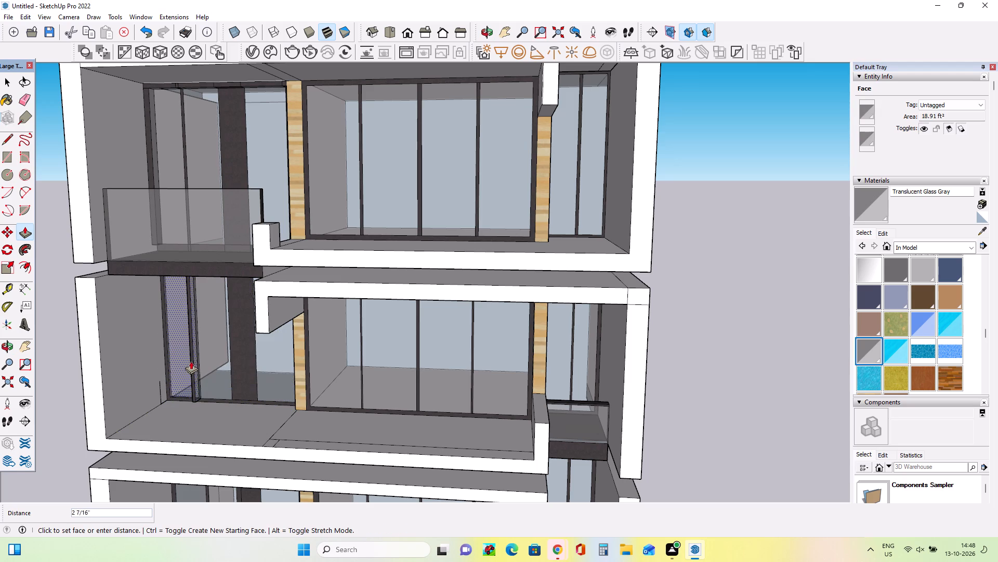
key("Escape")
left_click(193, 366)
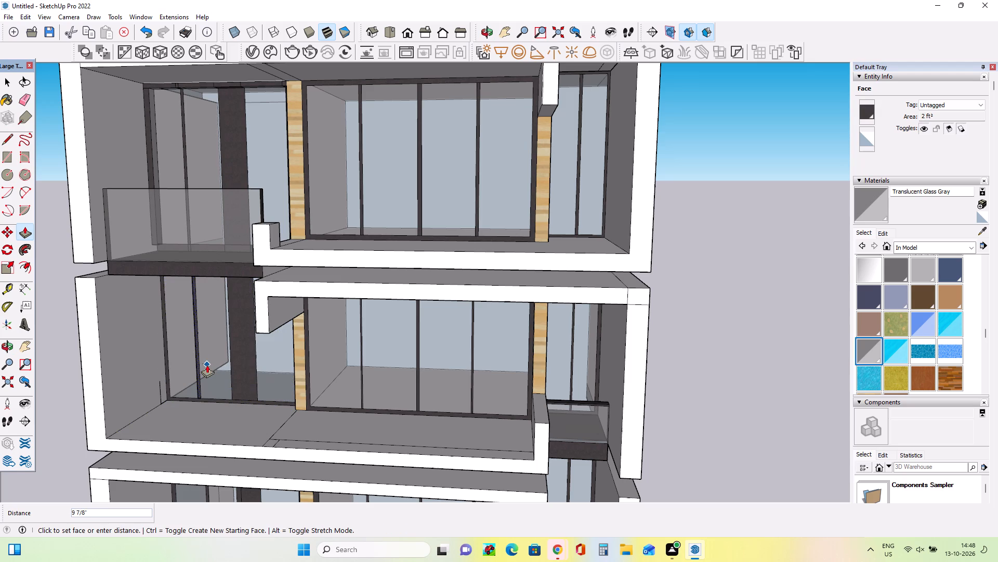
left_click(207, 365)
Inspect the left bay windows storey by storey for frames and glass that still need recessing.
scroll(254, 409, "up", 4)
scroll(256, 396, "down", 10)
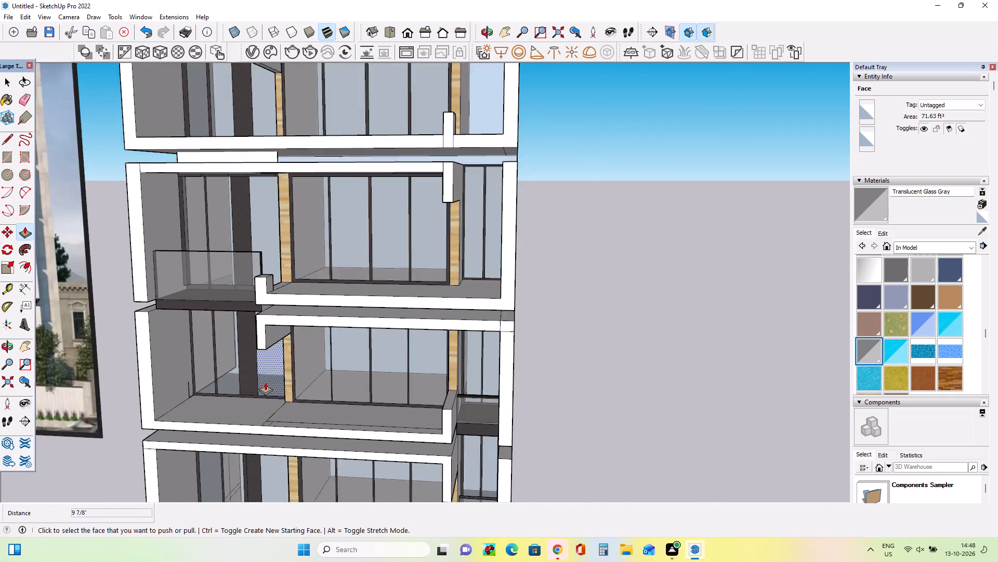
scroll(265, 382, "down", 8)
scroll(284, 493, "up", 5)
scroll(241, 383, "up", 1)
scroll(241, 382, "down", 1)
scroll(241, 381, "up", 13)
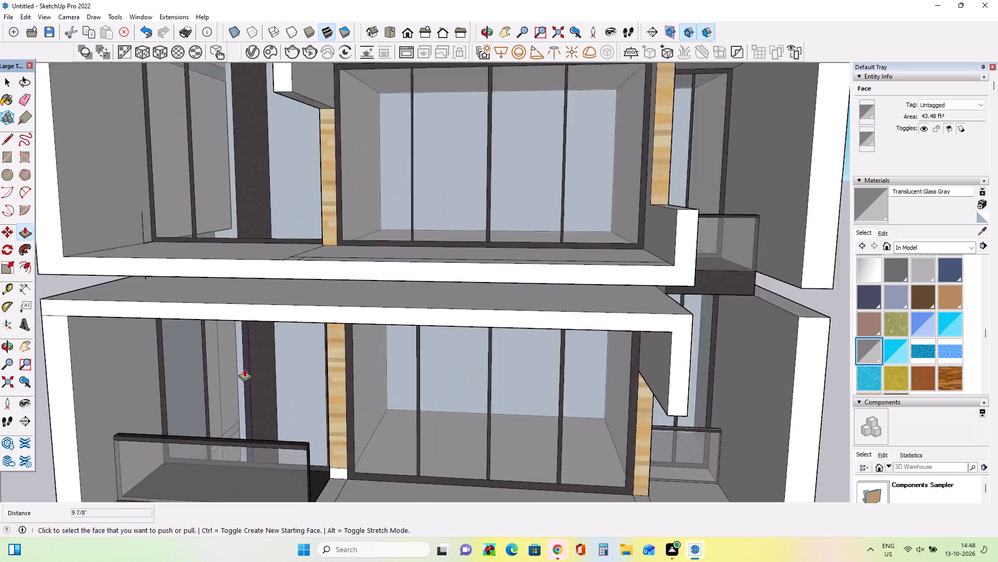
middle_click_drag(288, 404, 169, 411)
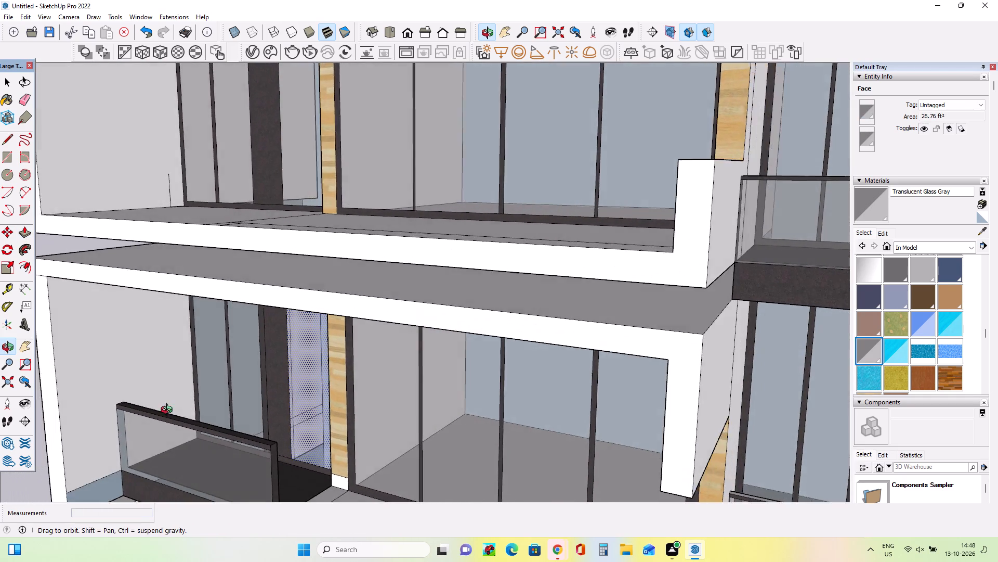
middle_click_drag(169, 411, 279, 331)
scroll(281, 330, "down", 14)
scroll(271, 458, "up", 7)
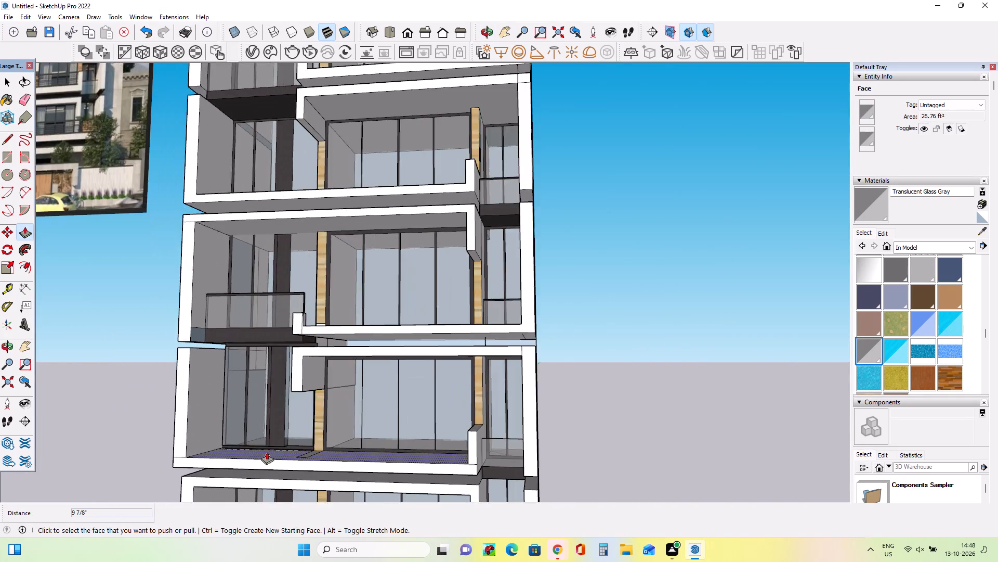
scroll(267, 452, "up", 8)
scroll(264, 424, "down", 5)
scroll(299, 337, "down", 5)
scroll(303, 290, "down", 5)
scroll(307, 210, "down", 4)
middle_click_drag(308, 142, 315, 210)
scroll(315, 210, "down", 1)
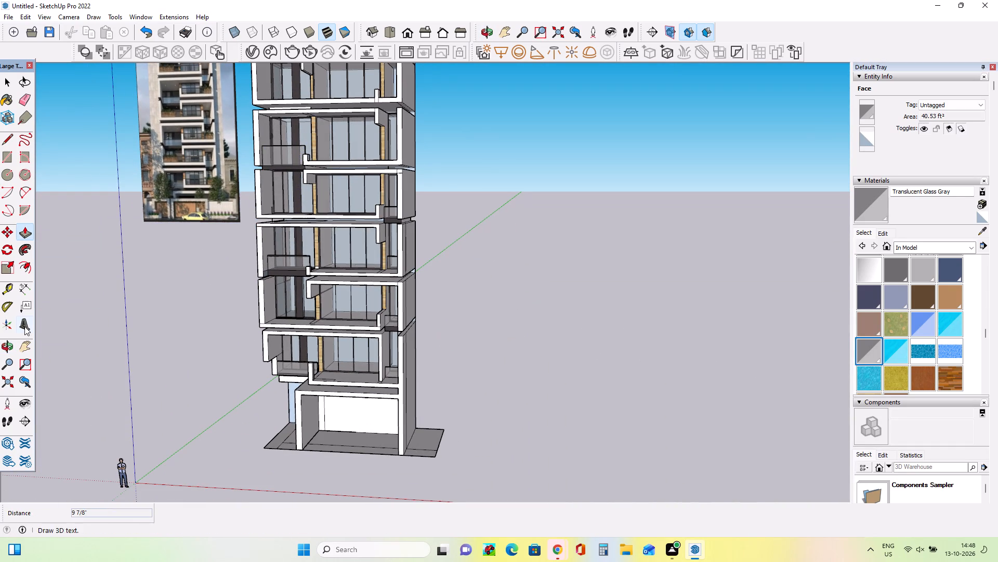
left_click(23, 348)
left_click_drag(402, 234, 482, 386)
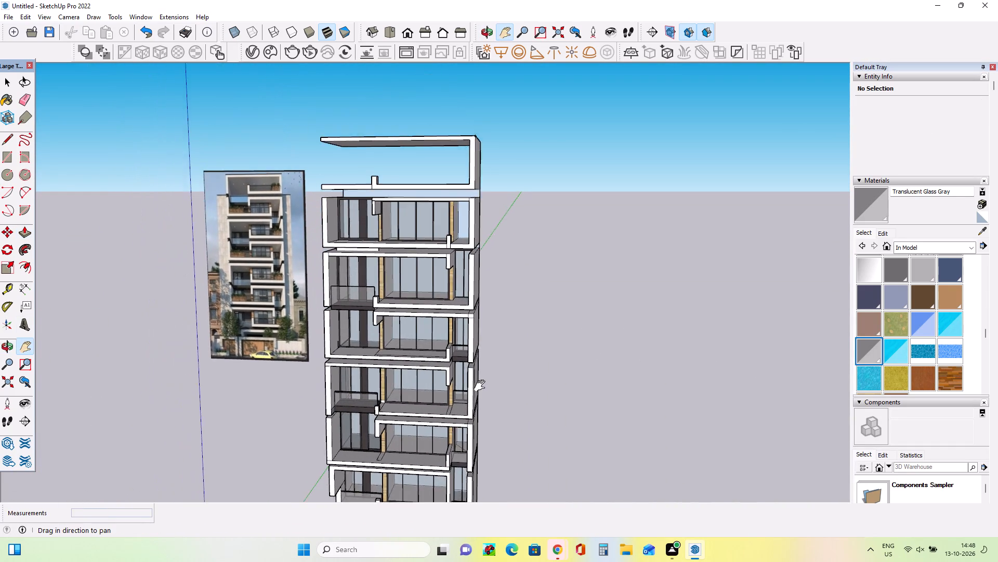
left_click_drag(482, 386, 482, 386)
scroll(369, 241, "up", 15)
middle_click_drag(437, 284, 508, 287)
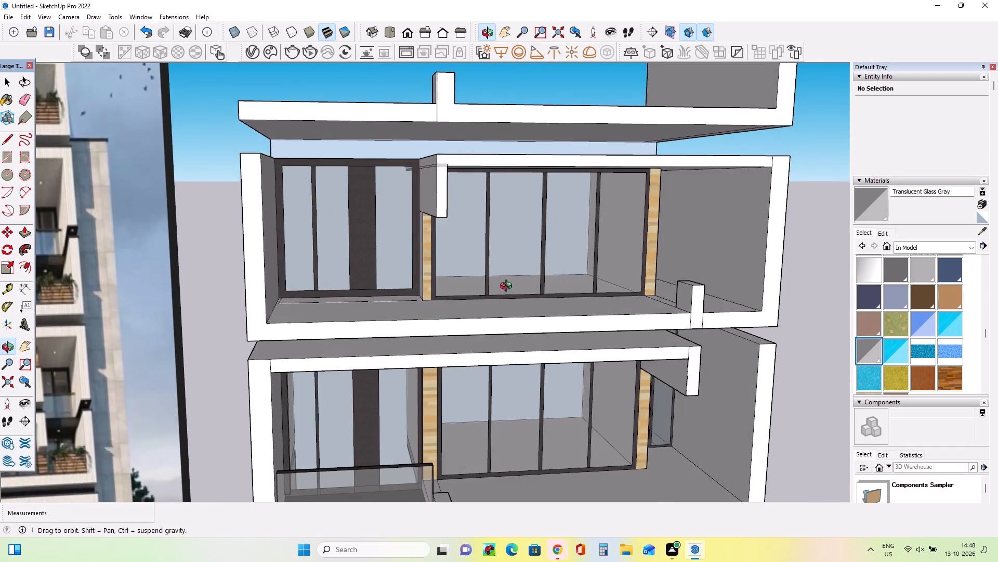
middle_click_drag(508, 287, 496, 278)
scroll(372, 442, "up", 2)
left_click_drag(367, 411, 369, 269)
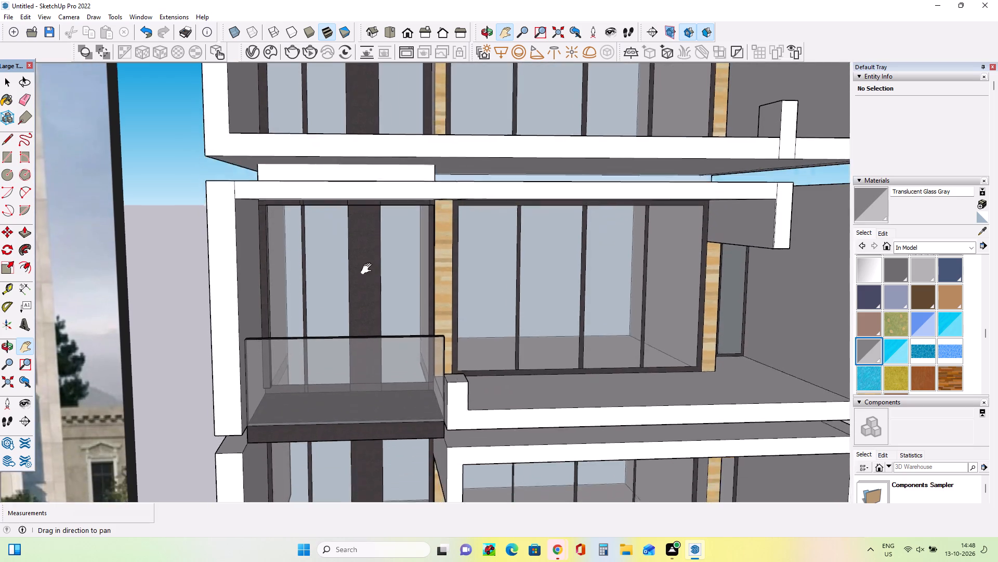
left_click_drag(369, 269, 369, 252)
left_click_drag(364, 418, 392, 170)
left_click_drag(442, 226, 439, 322)
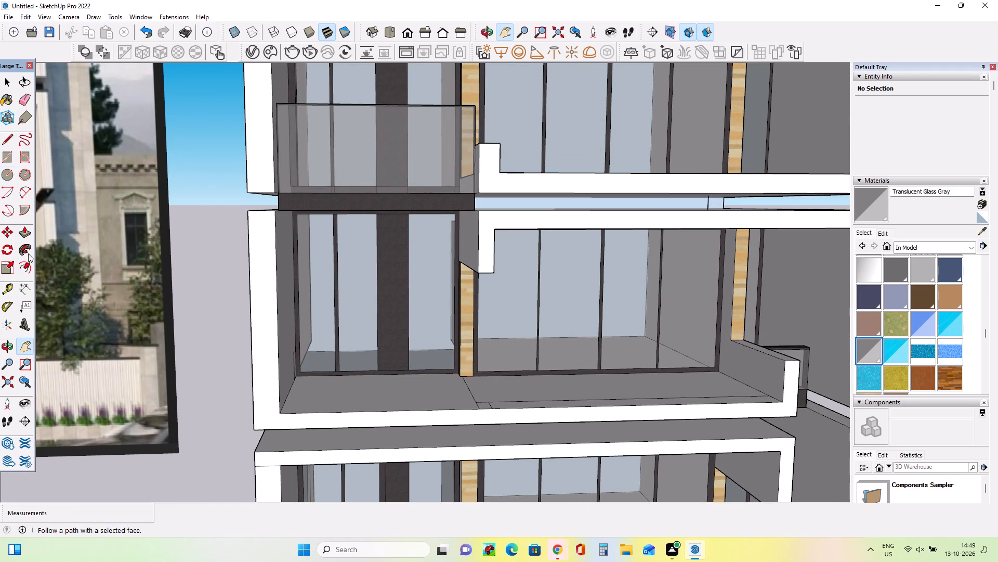
Push the outer frame of the left bay window directly below the balcony inward about 1' 2 7/8".
left_click(24, 228)
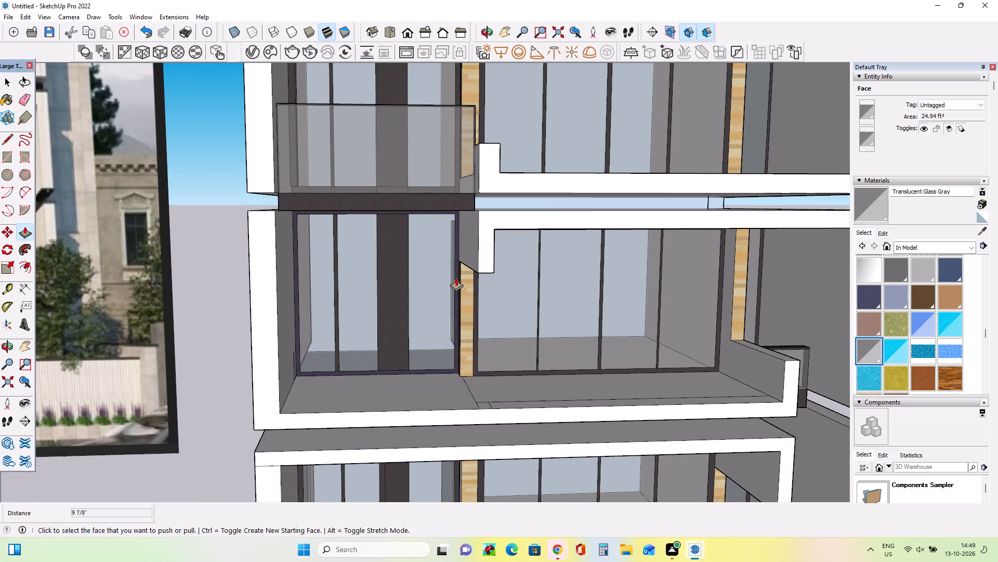
left_click(456, 278)
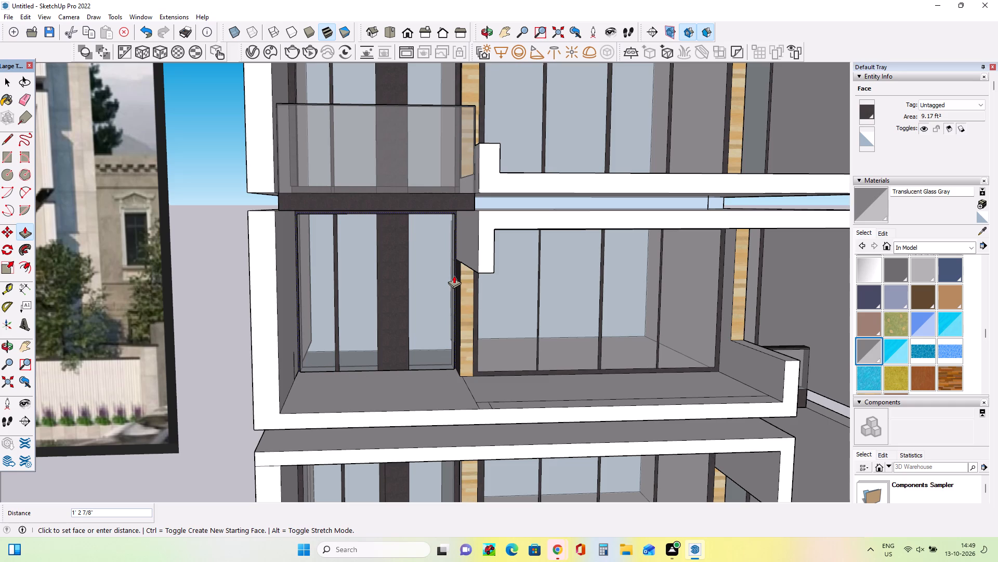
left_click(454, 275)
Push the same window's right glass pane, wide dark panel and middle glass pane inward about 1' 2 1/8".
scroll(440, 369, "up", 4)
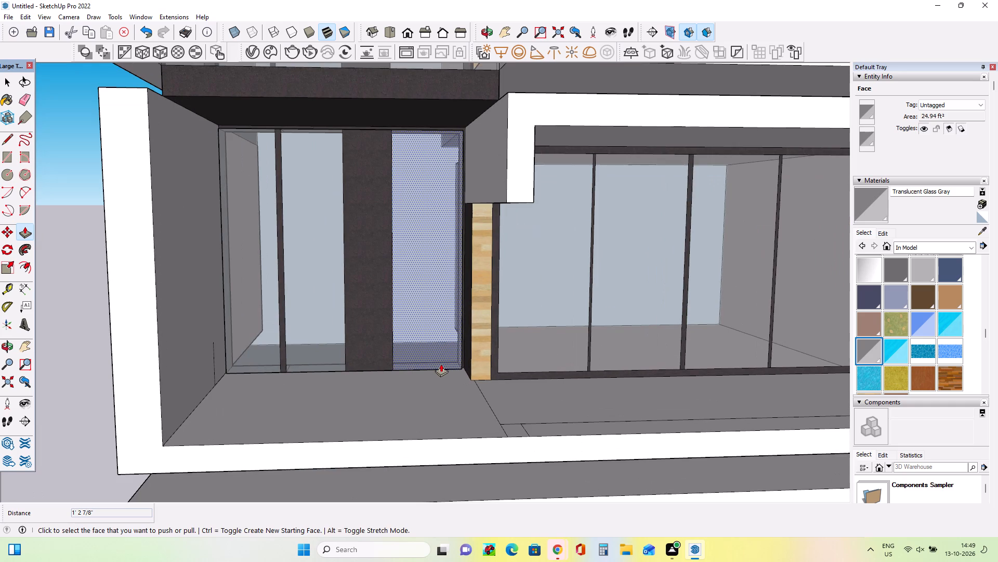
left_click(441, 362)
left_click(441, 354)
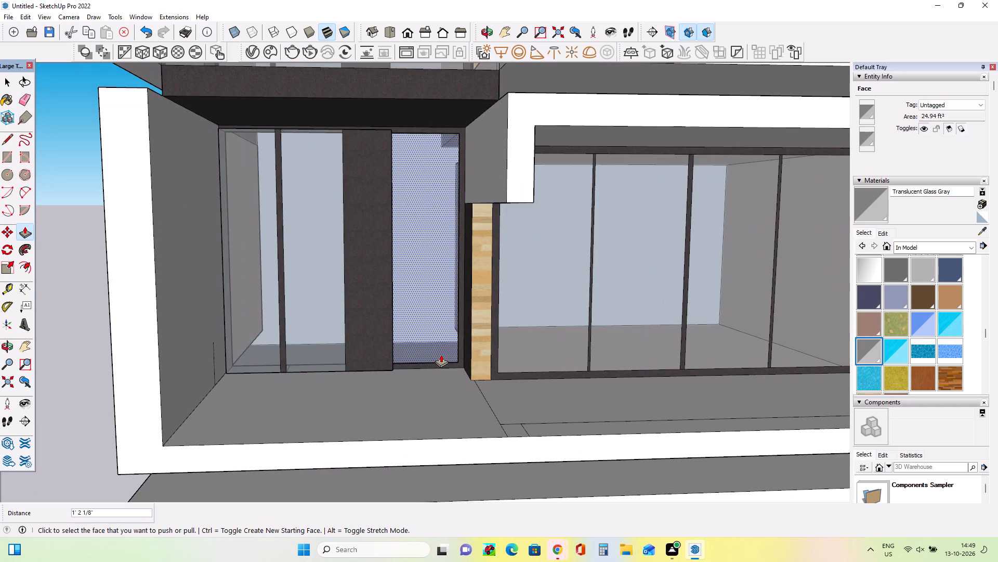
left_click(382, 360)
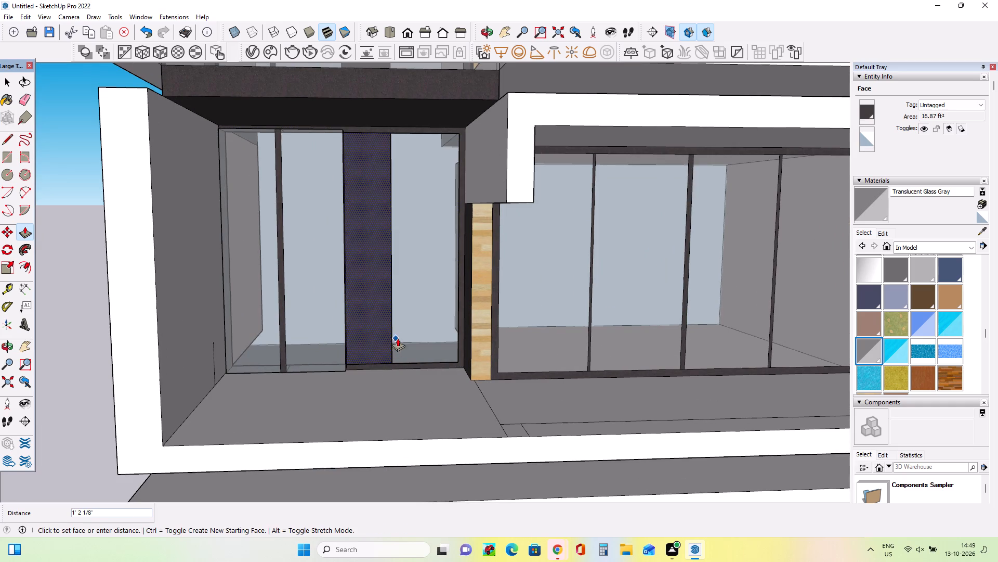
left_click(399, 338)
left_click(331, 354)
left_click(366, 334)
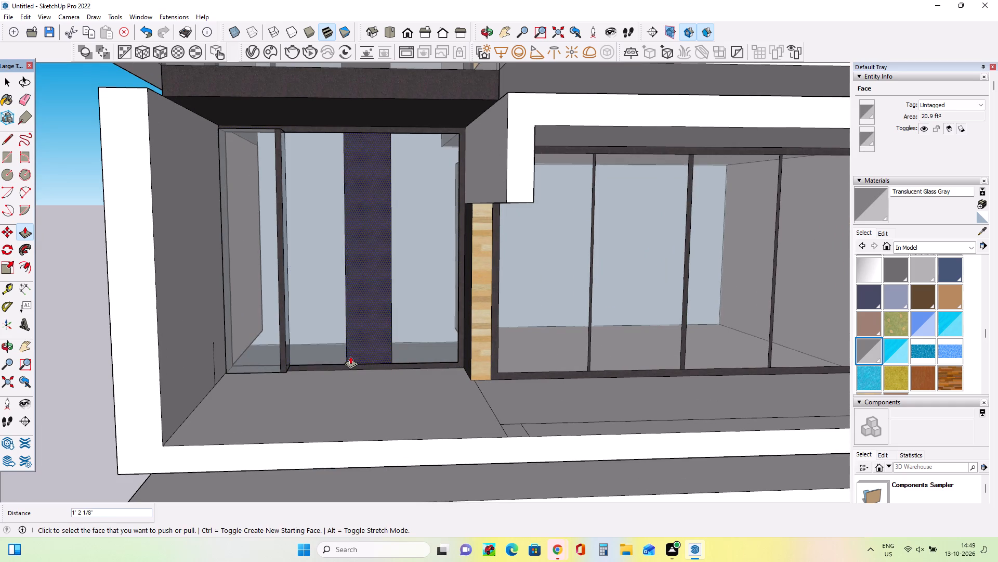
Offset the window's outer frame about 3/4" to align with the dark panel, and push the mullion inward about 1' 2 1/8".
left_click(339, 368)
left_click(350, 360)
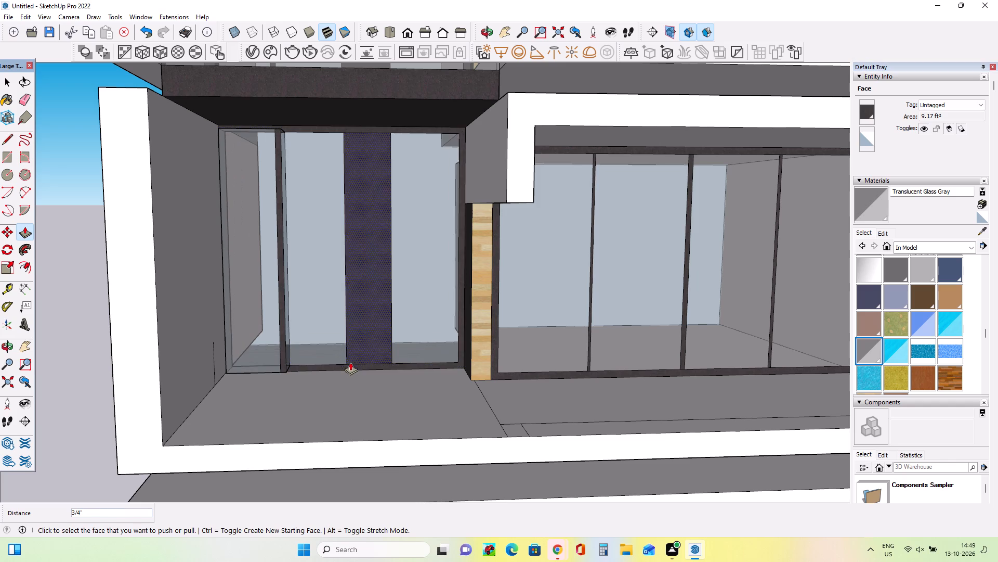
left_click(281, 368)
left_click(300, 355)
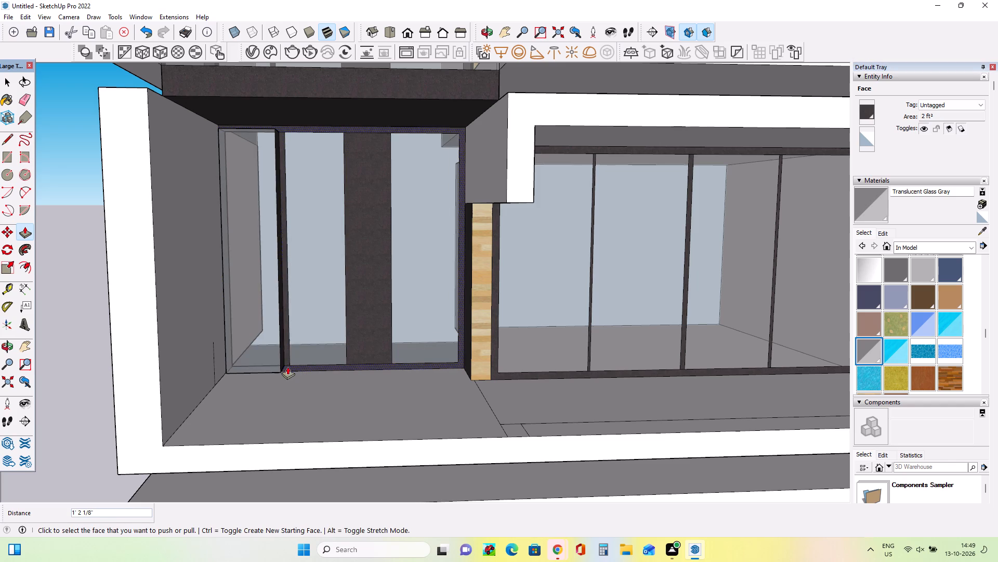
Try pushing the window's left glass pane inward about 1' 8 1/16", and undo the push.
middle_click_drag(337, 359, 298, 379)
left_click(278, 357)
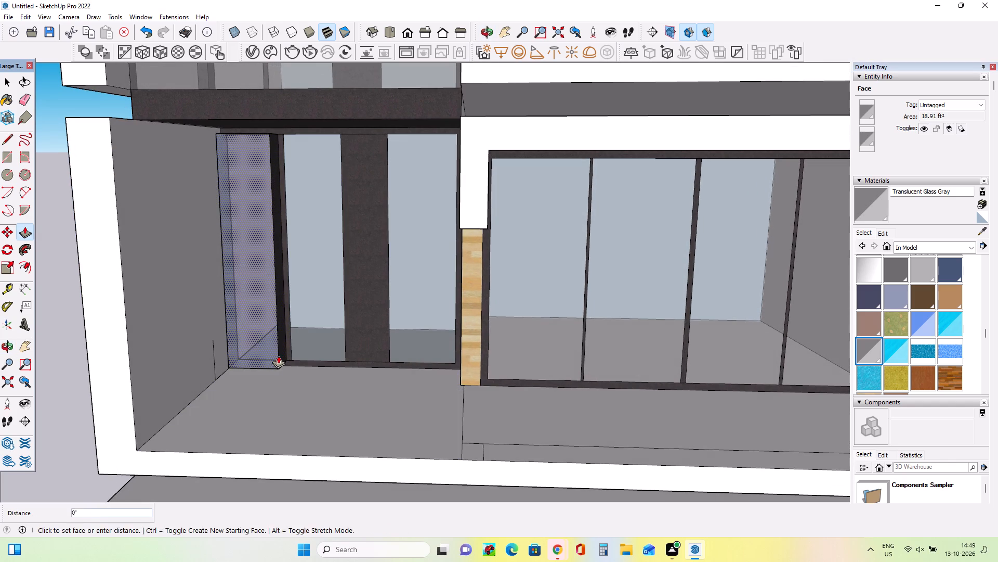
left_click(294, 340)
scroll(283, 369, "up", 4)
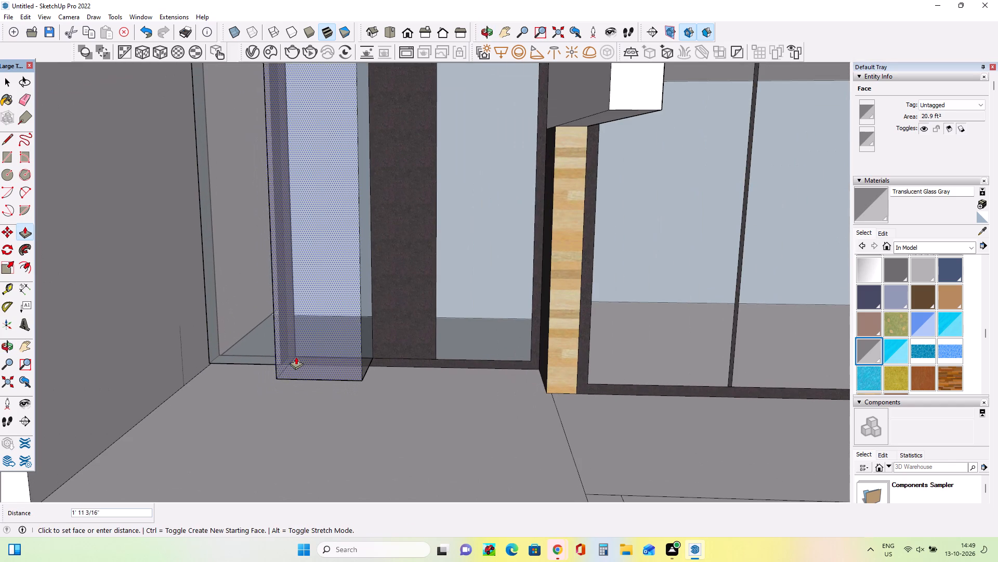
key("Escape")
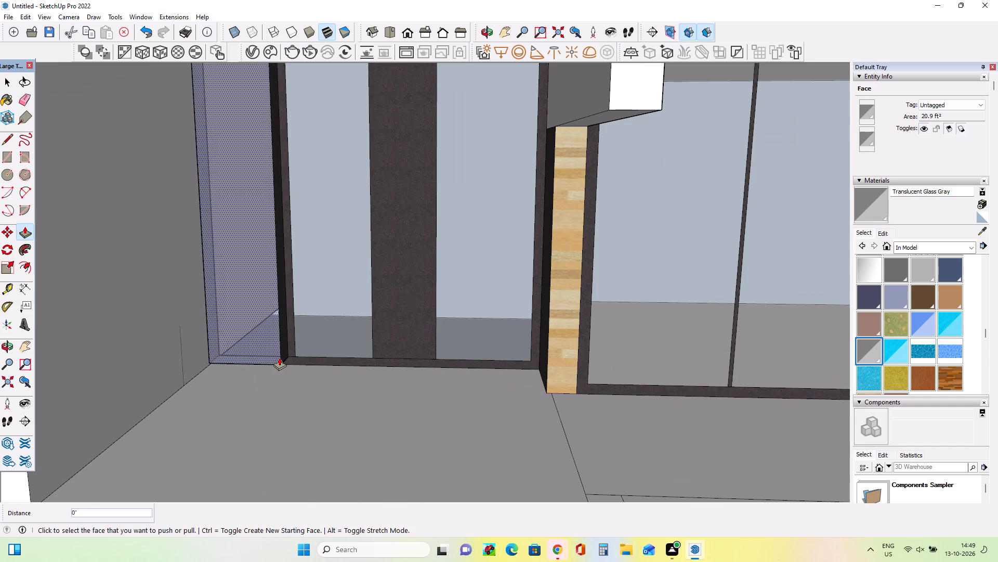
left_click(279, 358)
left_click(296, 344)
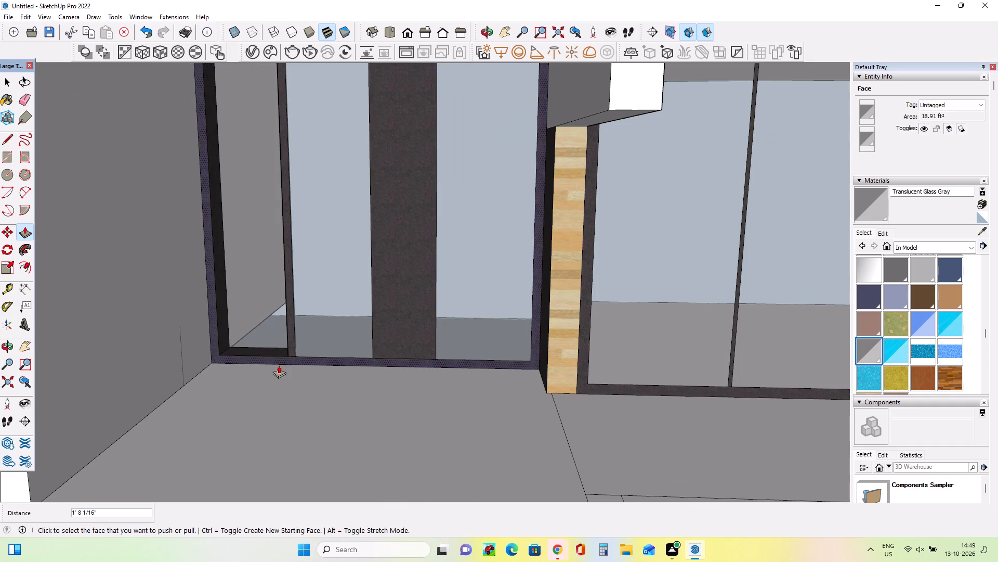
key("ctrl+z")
Push the window's left glass pane inward about 9 1/2".
left_click(273, 356)
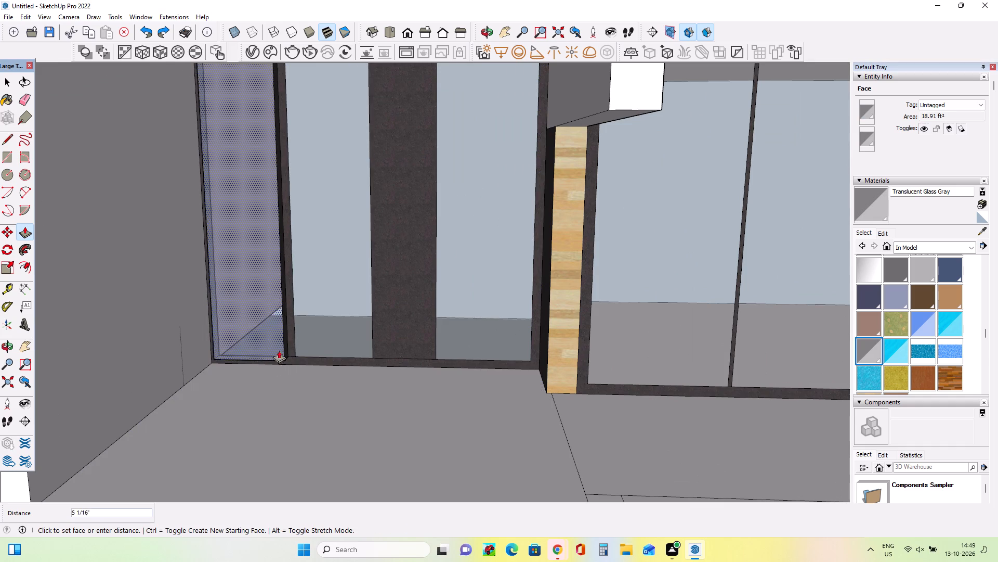
left_click(299, 344)
middle_click_drag(285, 371, 293, 372)
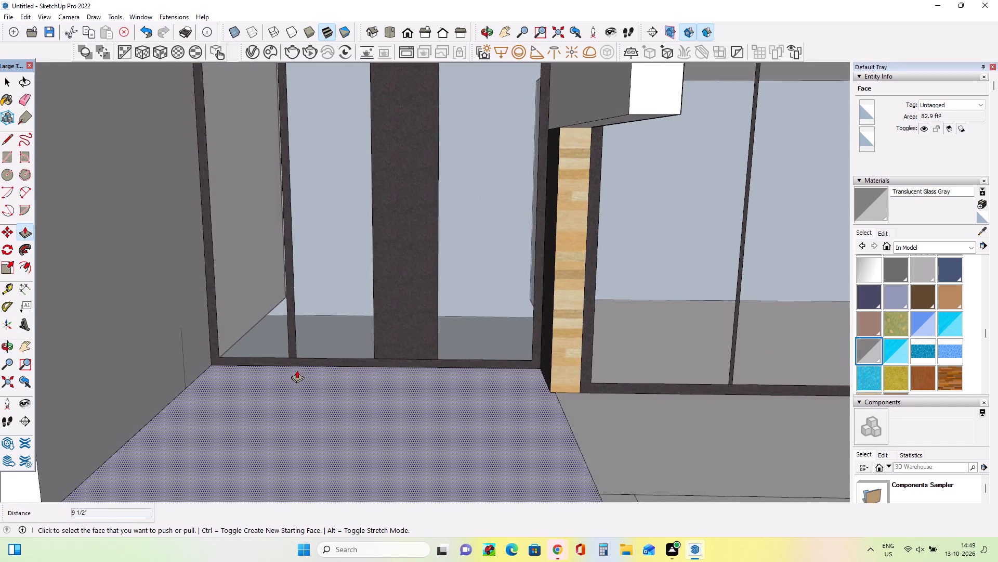
Erase the stray short vertical line on the side wall beside the same left bay window.
scroll(297, 366, "down", 10)
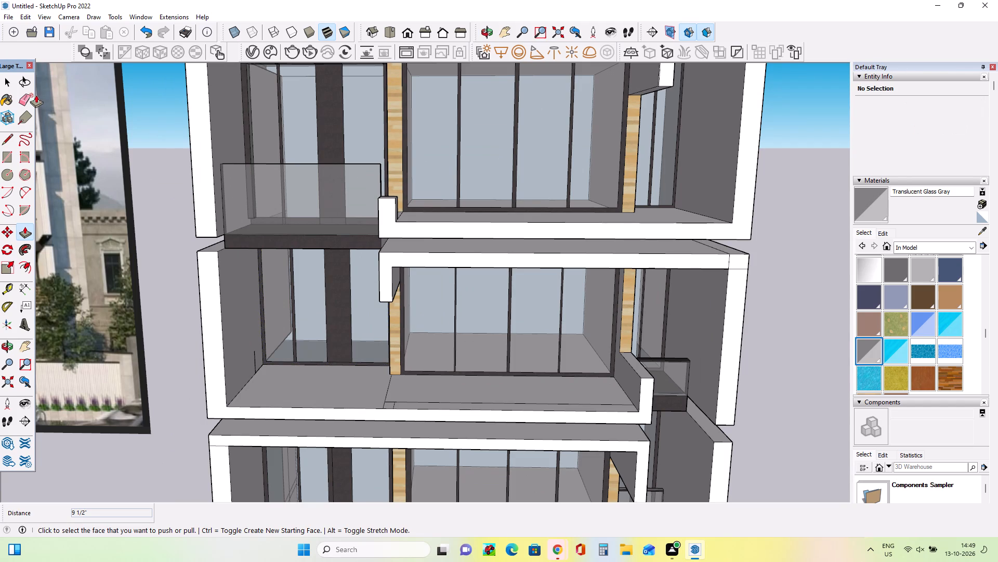
left_click(27, 98)
scroll(270, 385, "up", 6)
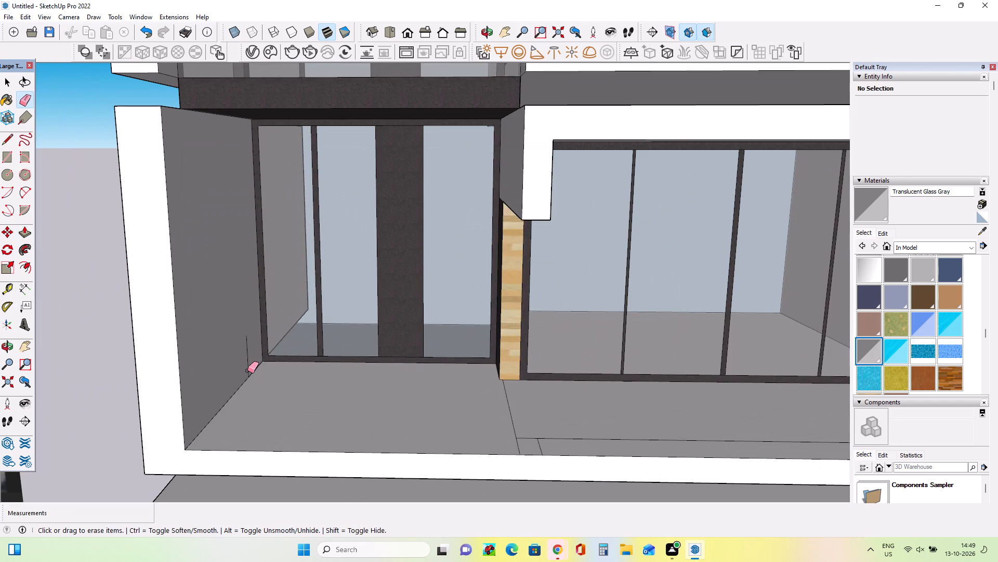
left_click(247, 371)
Examine the upper storeys' left bay windows, especially the frame corner beside the wood-clad column behind the balcony.
scroll(271, 349, "down", 19)
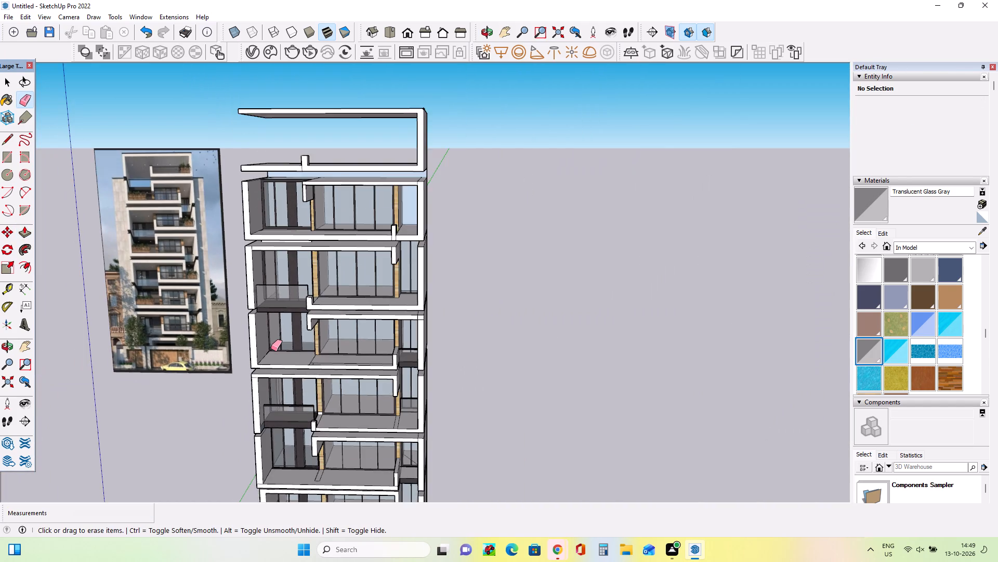
scroll(290, 248, "up", 9)
scroll(279, 297, "up", 1)
middle_click_drag(279, 297, 363, 279)
scroll(334, 363, "up", 8)
middle_click_drag(344, 348, 419, 359)
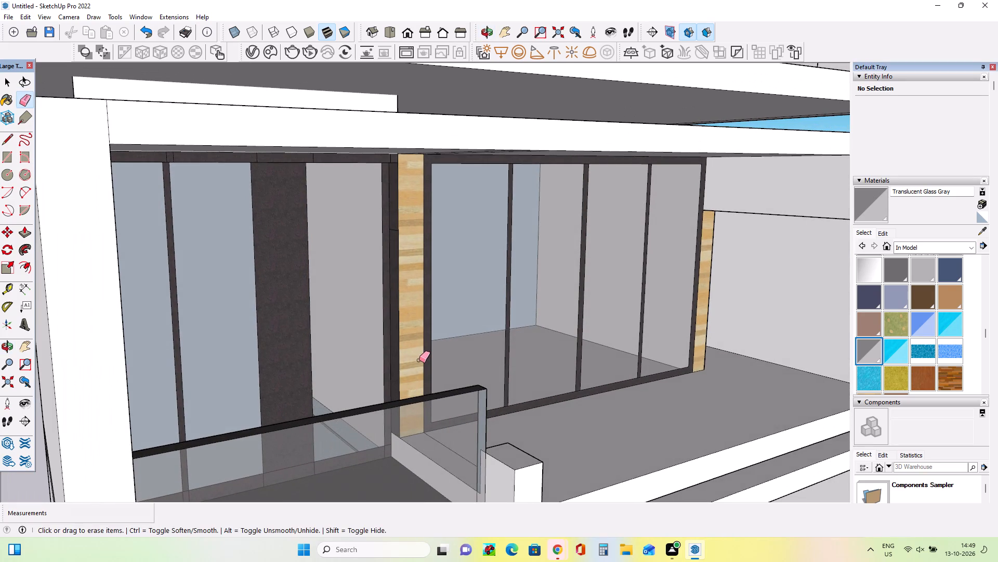
middle_click_drag(421, 344, 331, 374)
scroll(329, 374, "down", 4)
scroll(346, 310, "down", 4)
scroll(352, 241, "down", 4)
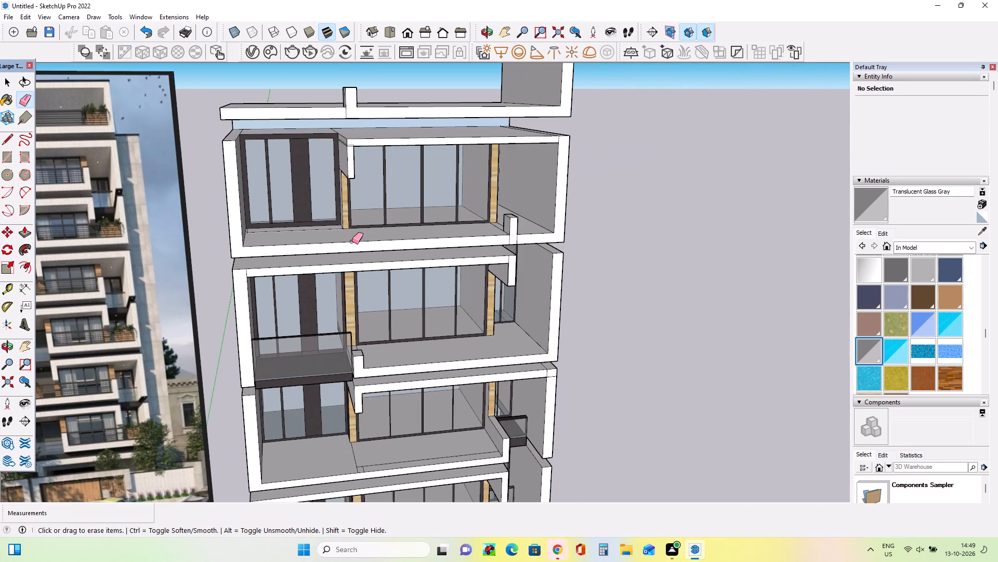
middle_click_drag(314, 218, 358, 131)
scroll(296, 314, "up", 9)
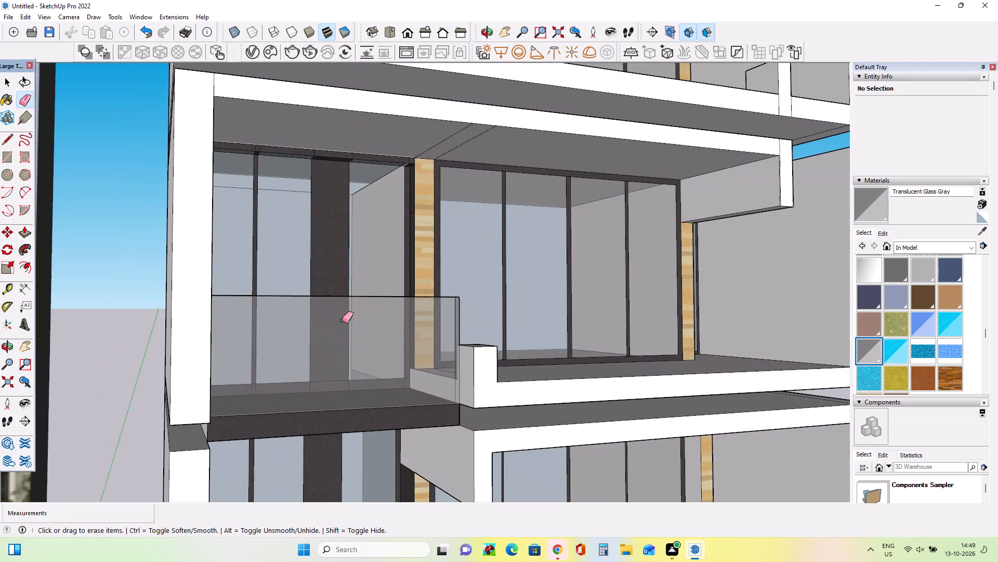
middle_click_drag(375, 321, 421, 343)
scroll(419, 327, "up", 8)
middle_click_drag(434, 271, 471, 354)
middle_click_drag(471, 351, 440, 330)
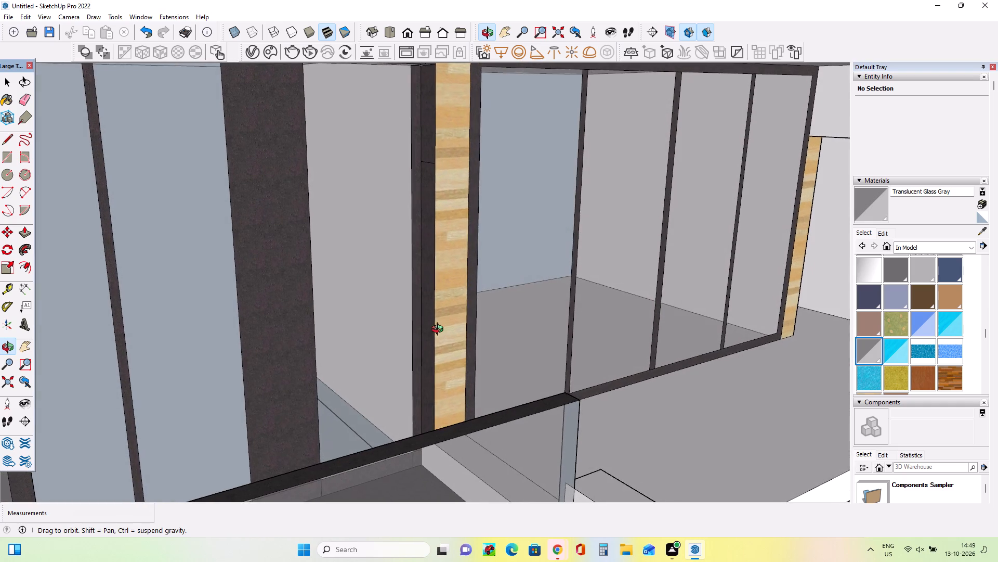
Examine the upper storeys' left bay windows and balconies against the reference image, checking the whole facade.
middle_click_drag(440, 330, 440, 331)
scroll(453, 356, "down", 4)
middle_click_drag(438, 353, 321, 362)
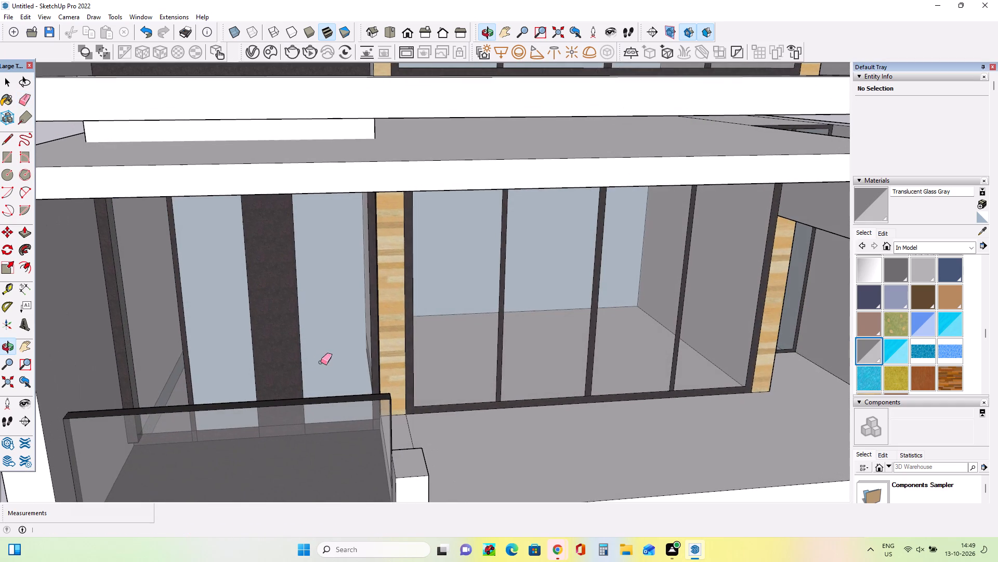
middle_click_drag(480, 385, 466, 426)
scroll(465, 422, "down", 8)
middle_click_drag(464, 419, 446, 336)
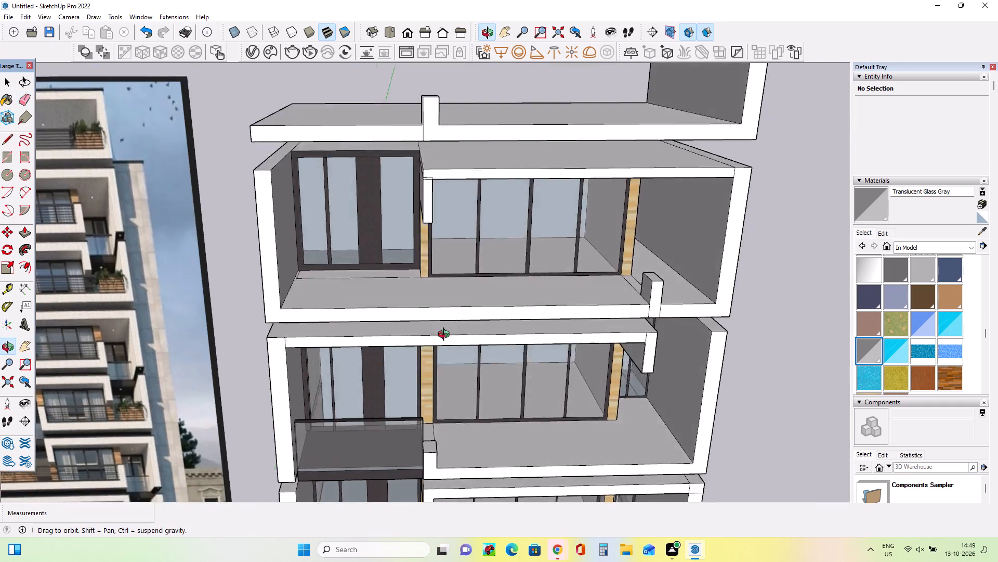
middle_click_drag(446, 336, 444, 306)
scroll(432, 158, "up", 2)
middle_click_drag(447, 188, 509, 213)
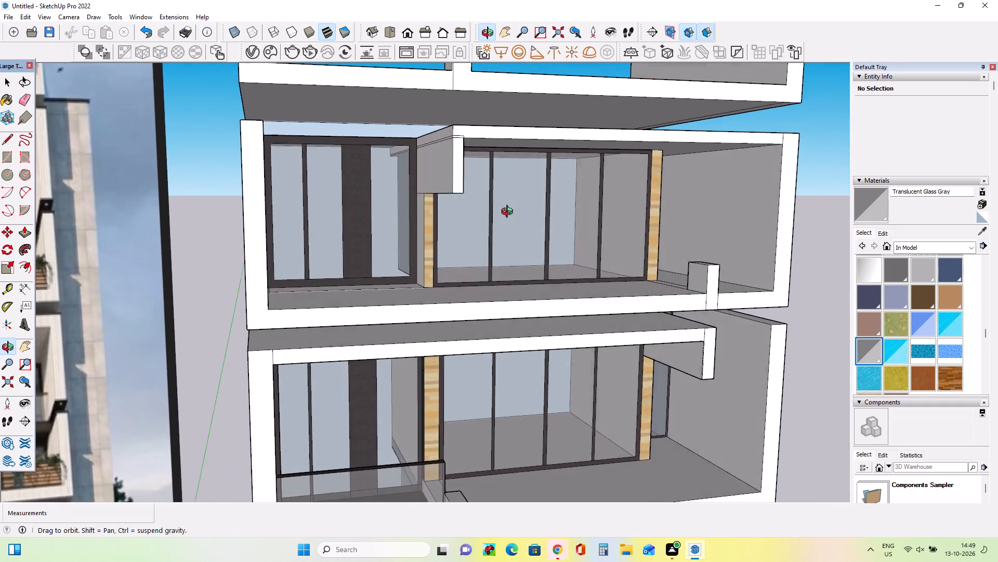
middle_click_drag(509, 213, 401, 237)
middle_click_drag(342, 289, 382, 314)
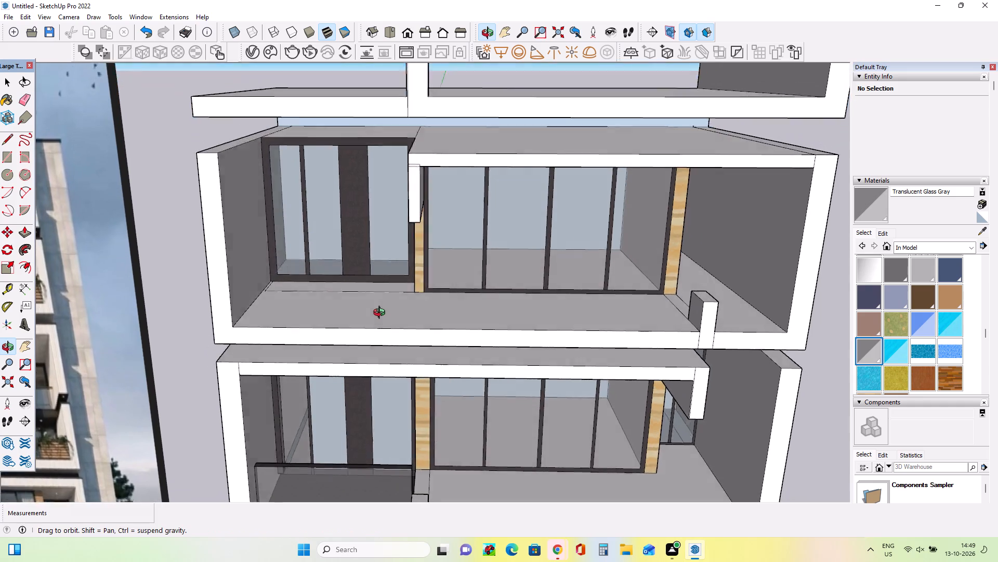
middle_click_drag(382, 314, 404, 306)
scroll(404, 305, "down", 12)
scroll(264, 291, "up", 14)
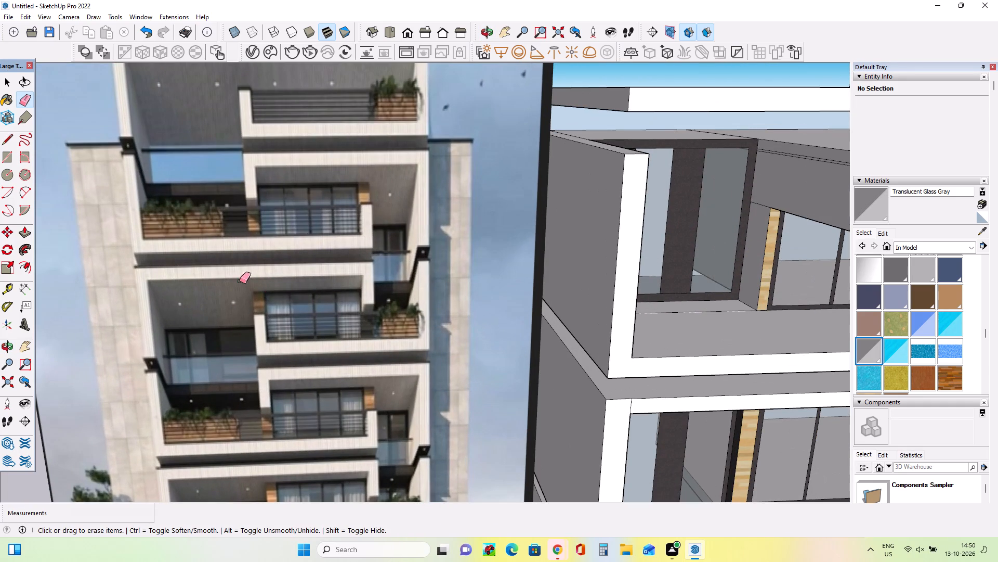
scroll(228, 277, "down", 14)
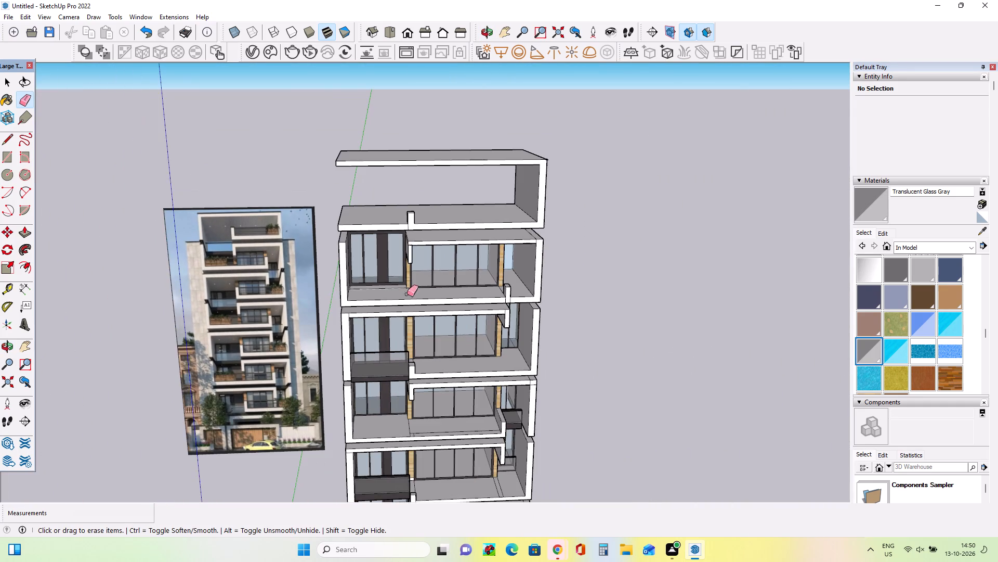
middle_click_drag(536, 263, 507, 256)
scroll(380, 206, "up", 3)
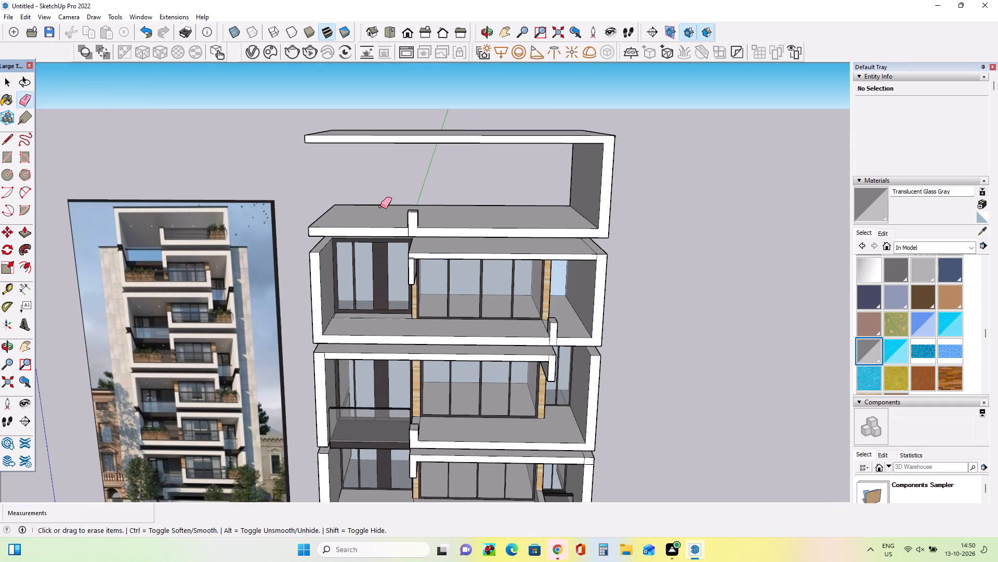
middle_click_drag(380, 206, 387, 190)
middle_click_drag(375, 225, 378, 185)
scroll(377, 184, "down", 4)
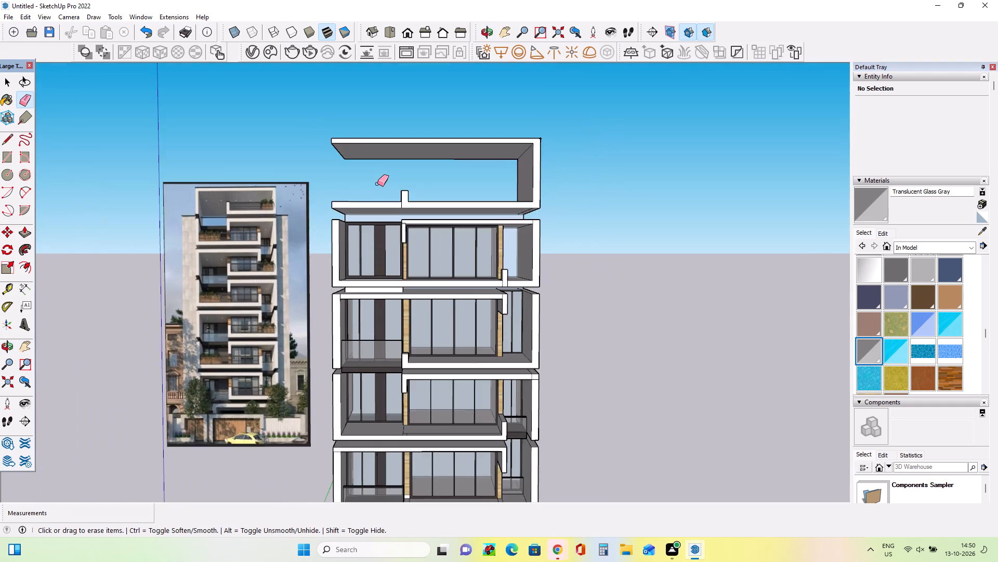
scroll(377, 184, "down", 4)
middle_click_drag(540, 412, 485, 401)
scroll(484, 398, "down", 4)
scroll(483, 393, "up", 1)
scroll(483, 393, "down", 8)
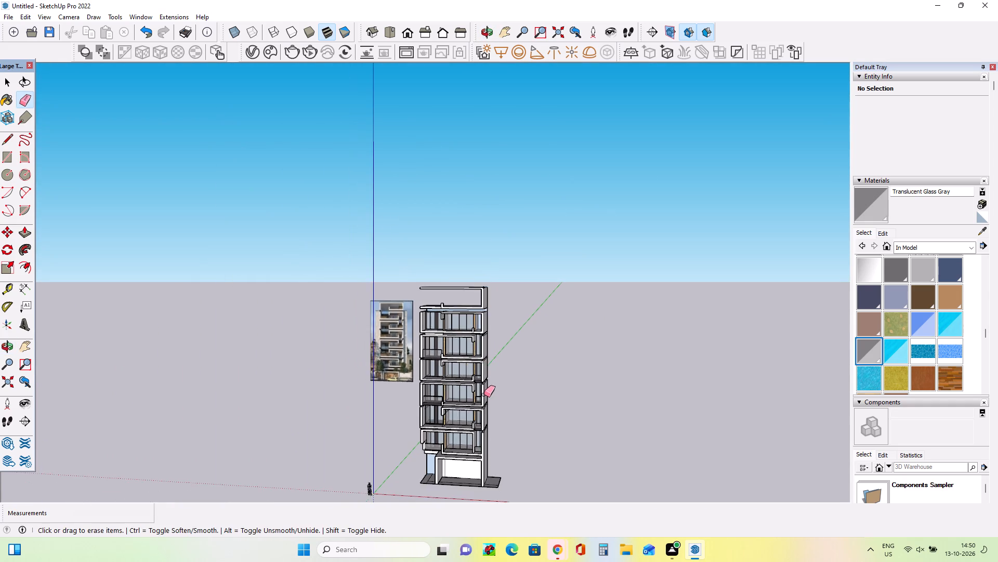
Examine the reference image's ground-floor gate and wall, and the model's open ground-floor bay.
left_click(23, 352)
left_click_drag(467, 429, 439, 368)
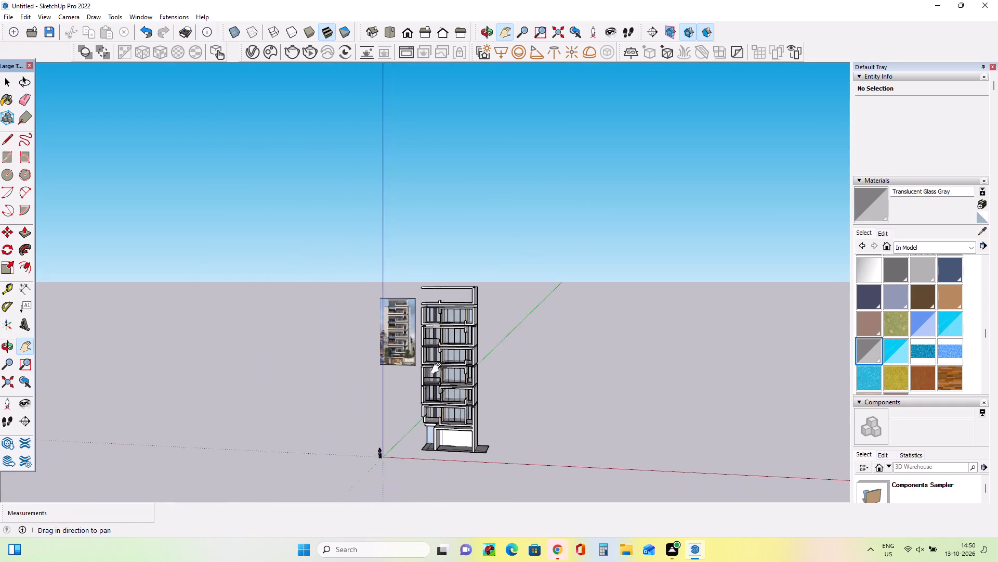
left_click_drag(439, 368, 435, 354)
scroll(444, 354, "up", 9)
middle_click_drag(534, 392, 510, 397)
scroll(392, 414, "up", 4)
middle_click_drag(392, 414, 397, 417)
scroll(399, 415, "down", 3)
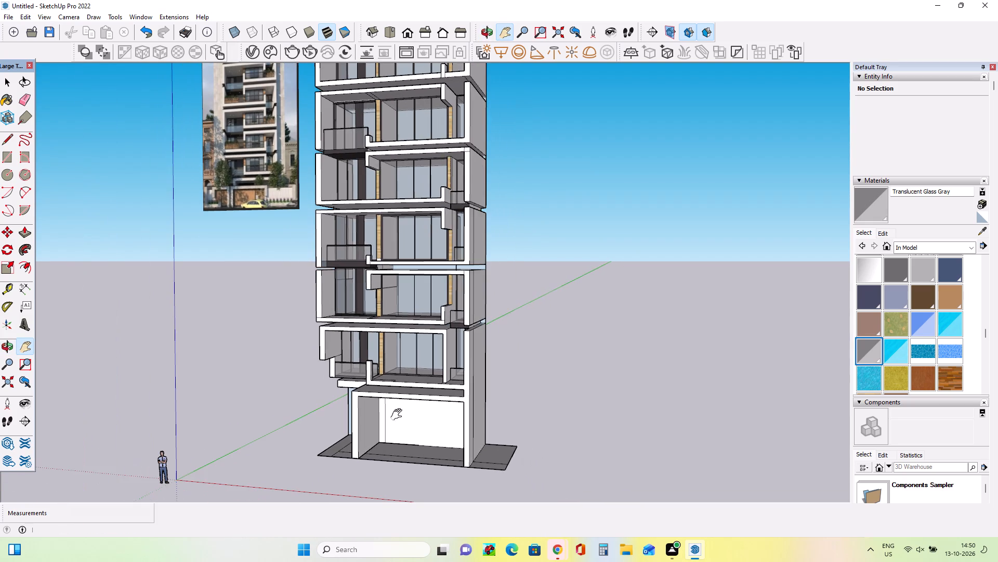
middle_click_drag(408, 404, 459, 385)
scroll(251, 165, "up", 8)
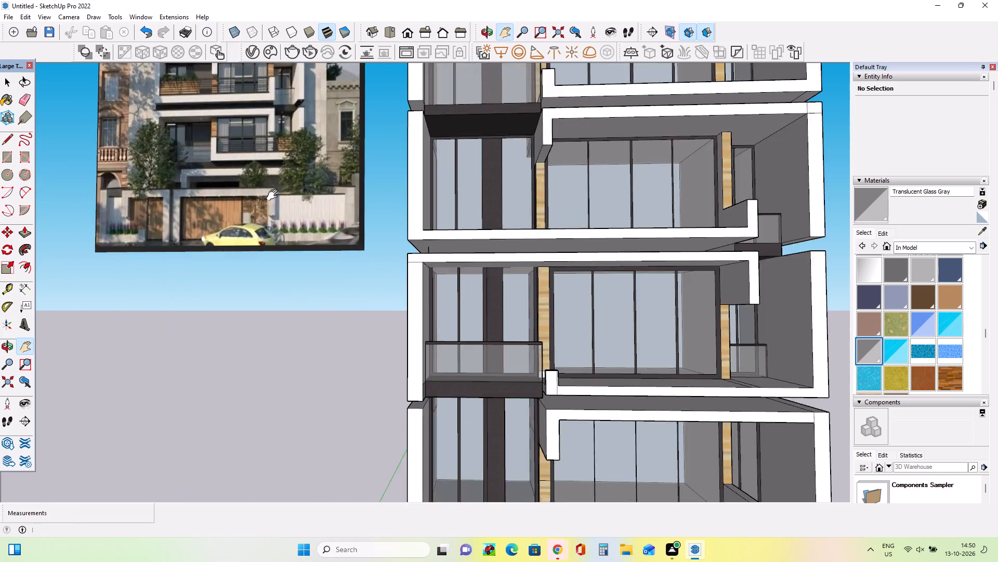
scroll(274, 195, "up", 10)
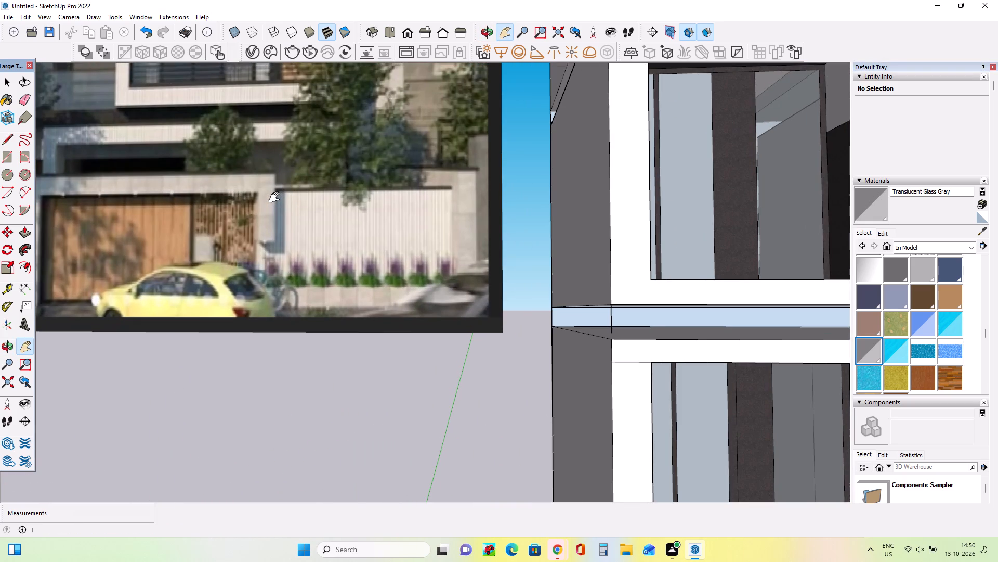
scroll(277, 198, "down", 5)
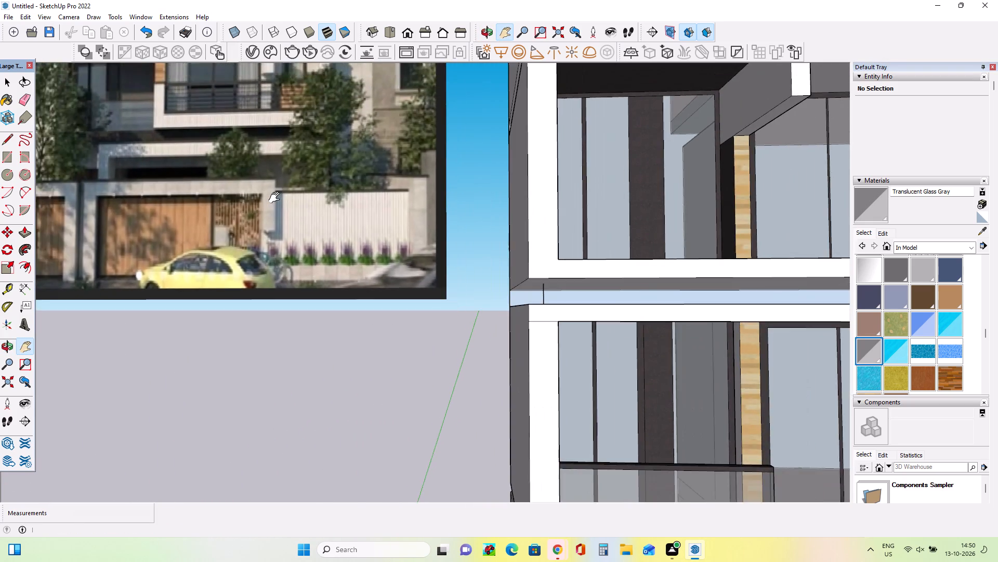
scroll(277, 198, "down", 19)
scroll(375, 374, "up", 6)
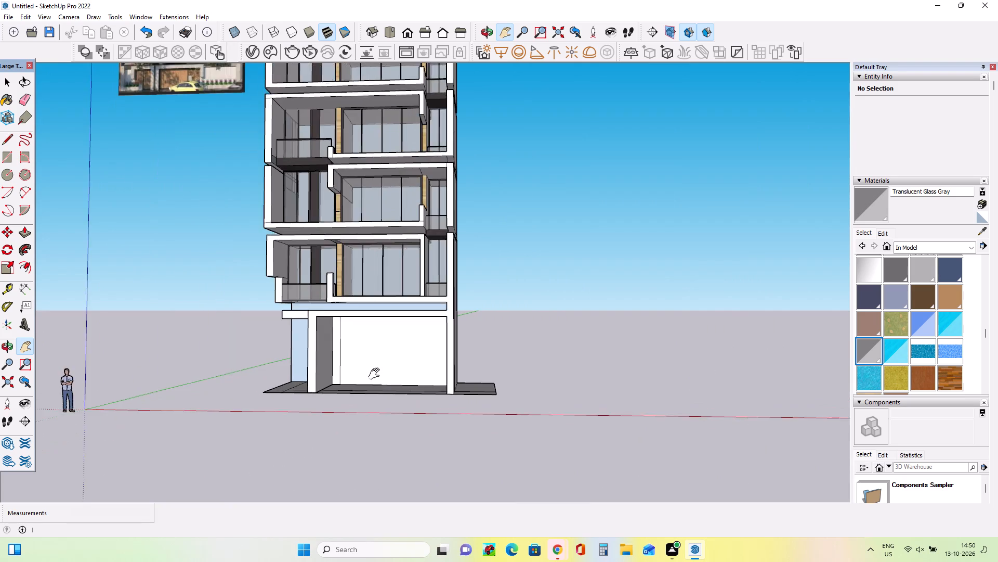
scroll(376, 374, "up", 3)
middle_click_drag(377, 375, 386, 382)
middle_click_drag(437, 398, 450, 441)
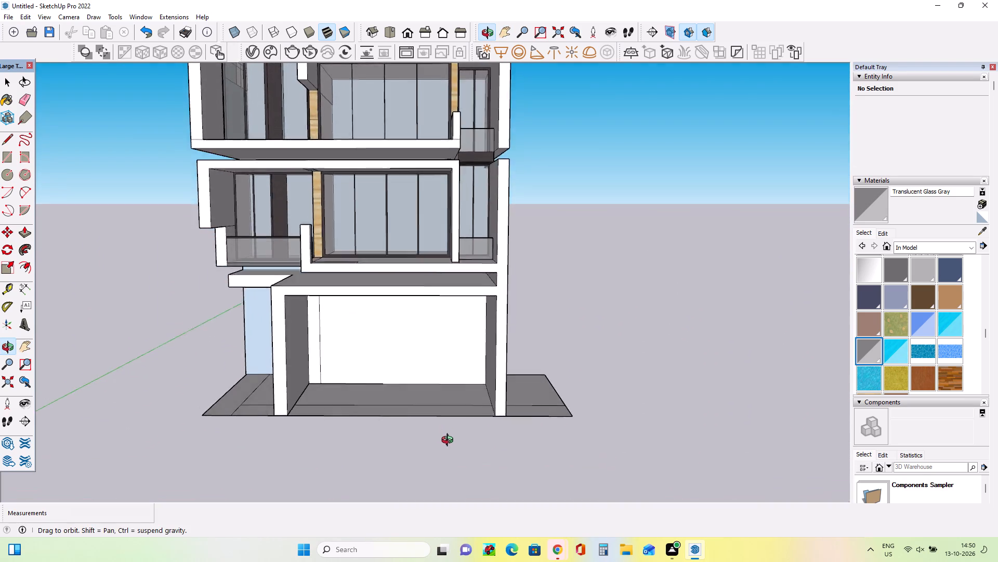
middle_click_drag(450, 441, 458, 456)
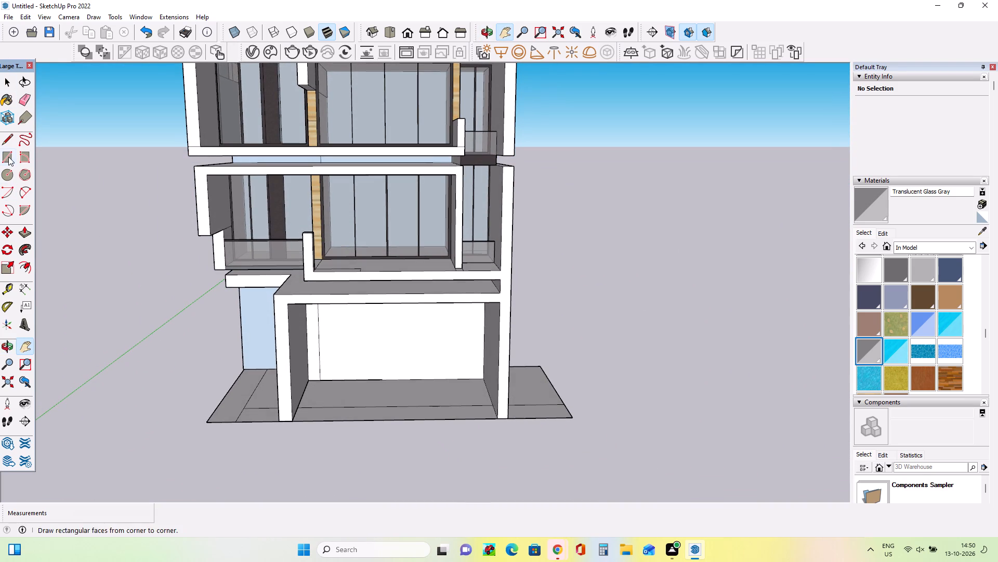
Draw a rectangle about 13' 1 13/16" by 11' 6 7/16" on the ground-floor bay's floor, starting at its rear right corner.
left_click(8, 157)
left_click(482, 374)
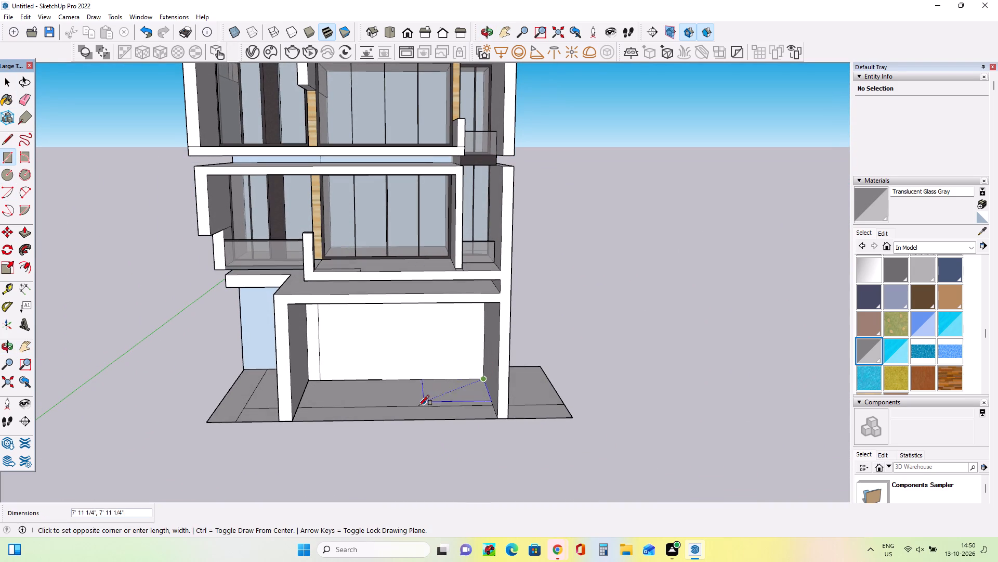
left_click(390, 418)
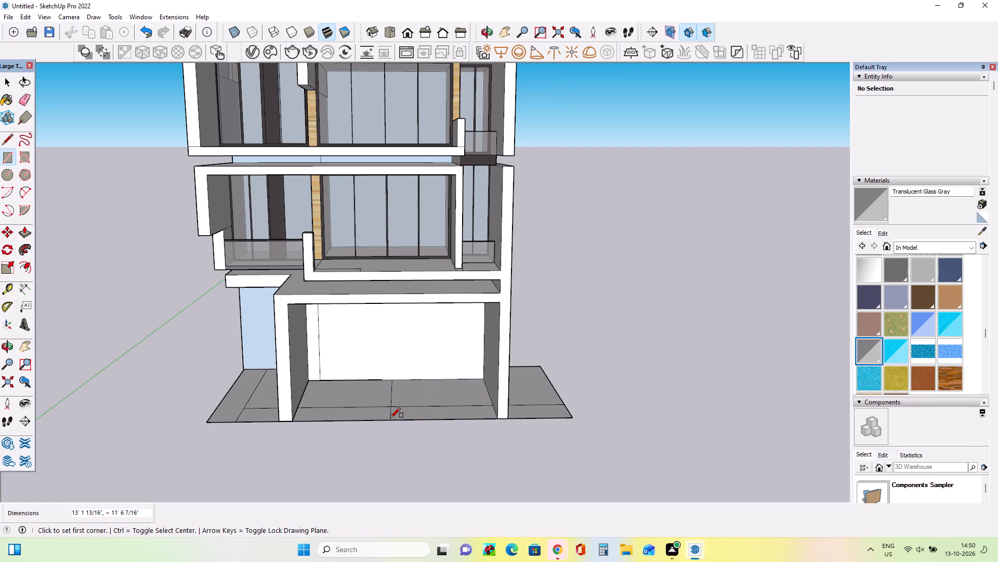
Pull the rear part of the floor rectangle up about 11' 10 5/16" to form a block in the ground-floor bay.
left_click(25, 228)
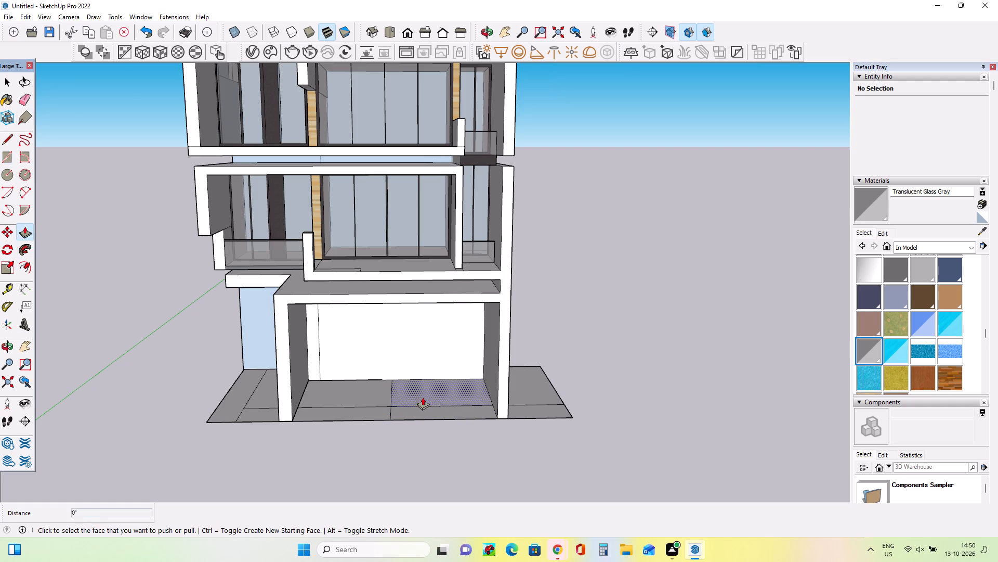
left_click(423, 397)
left_click(472, 299)
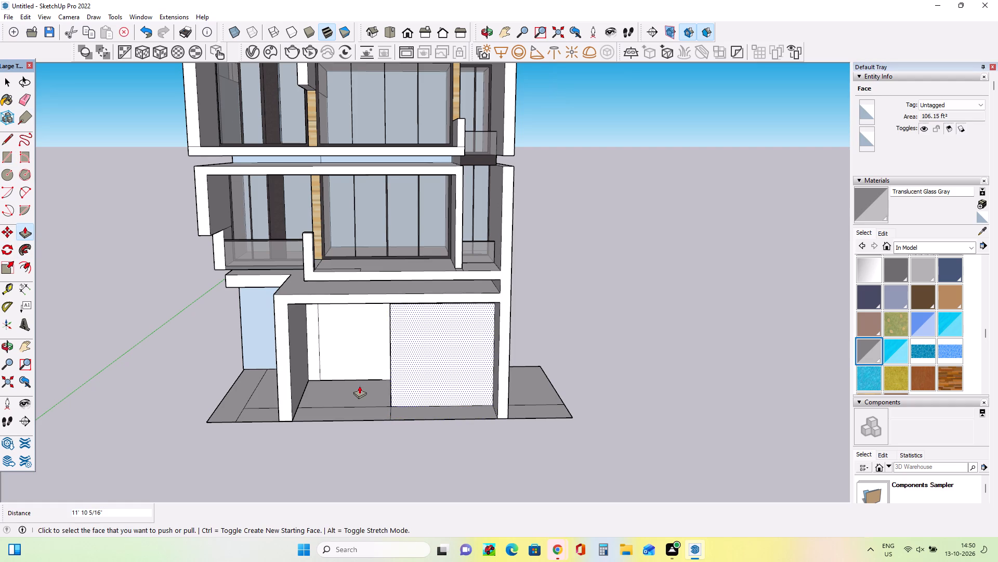
Draw a rectangle about 2' 7 1/2" by 10' 5 1/2" on the floor between the left wall and the block's front corner.
middle_click_drag(359, 386, 366, 390)
middle_click_drag(397, 374, 400, 388)
scroll(399, 387, "down", 4)
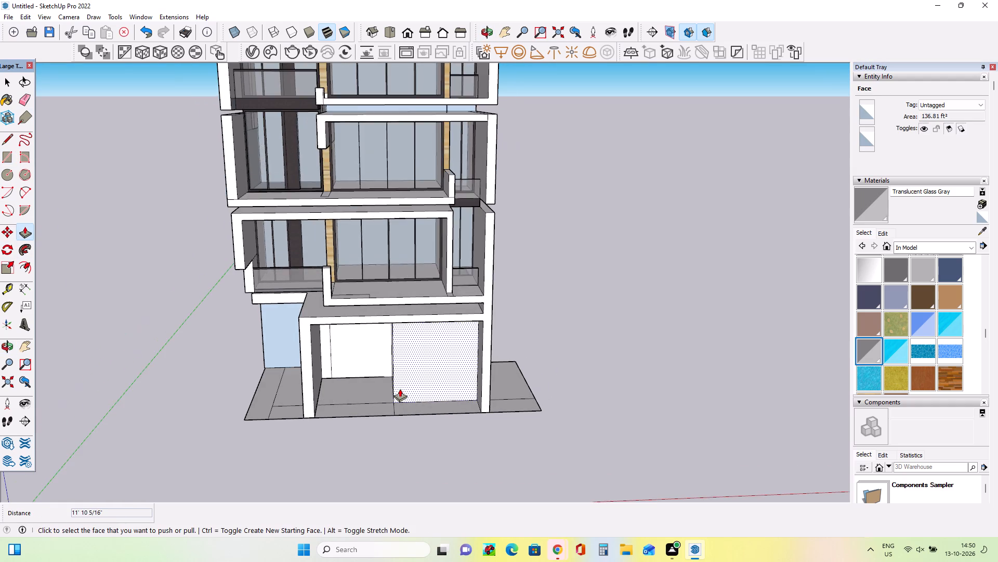
scroll(400, 389, "down", 4)
middle_click_drag(400, 390, 394, 350)
scroll(392, 349, "down", 1)
scroll(374, 383, "up", 4)
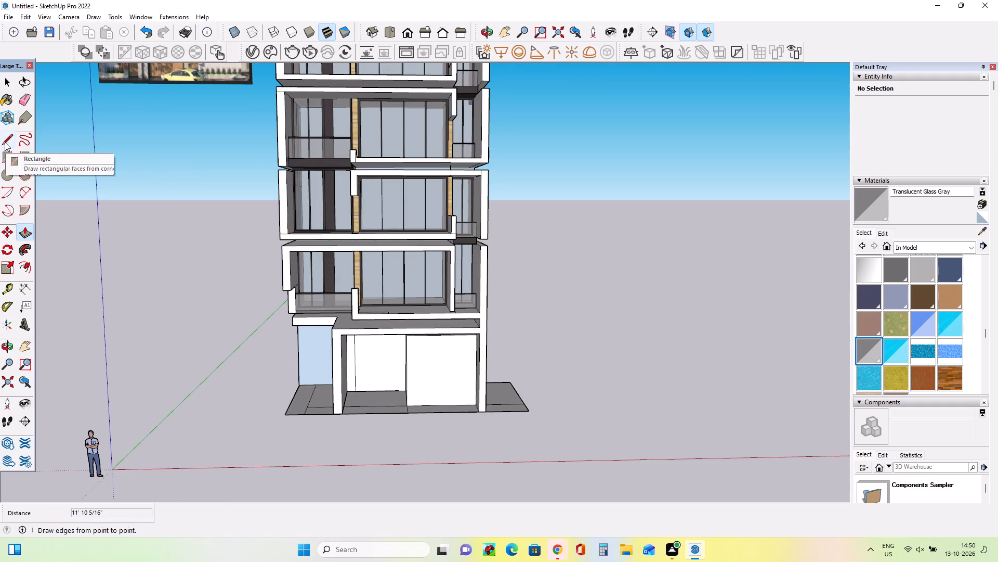
left_click(5, 157)
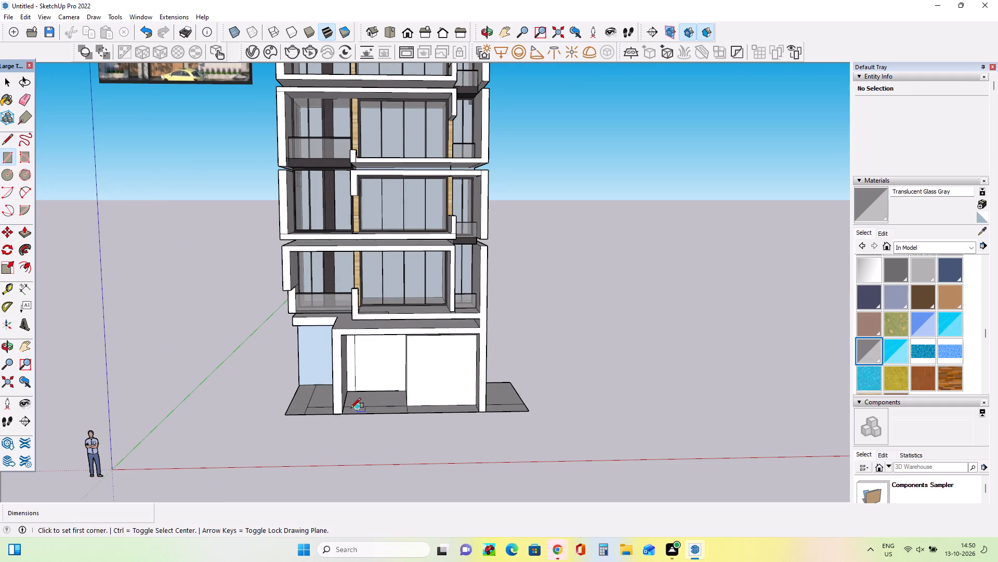
left_click(346, 407)
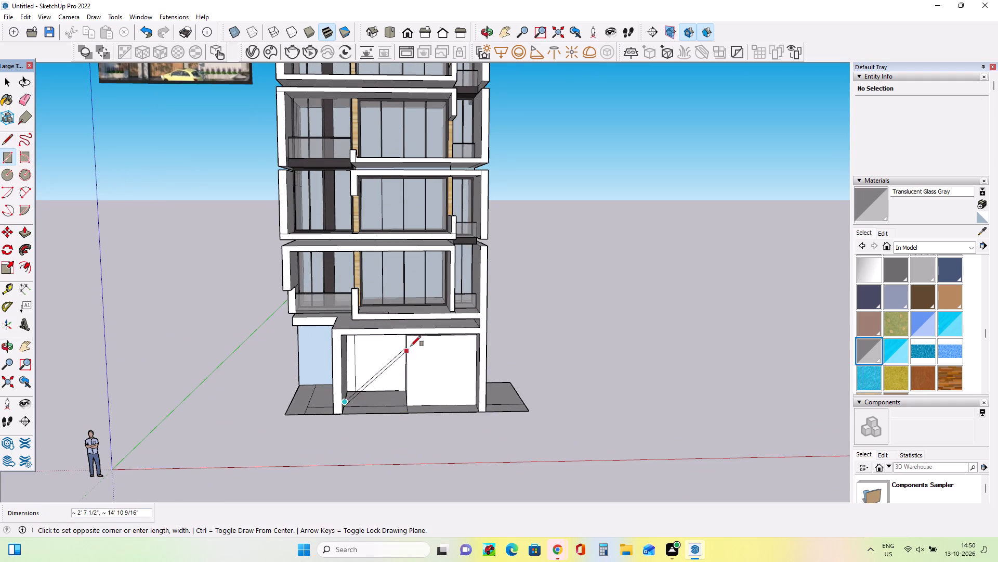
middle_click_drag(408, 365, 406, 372)
middle_click_drag(404, 382, 399, 410)
scroll(403, 404, "up", 3)
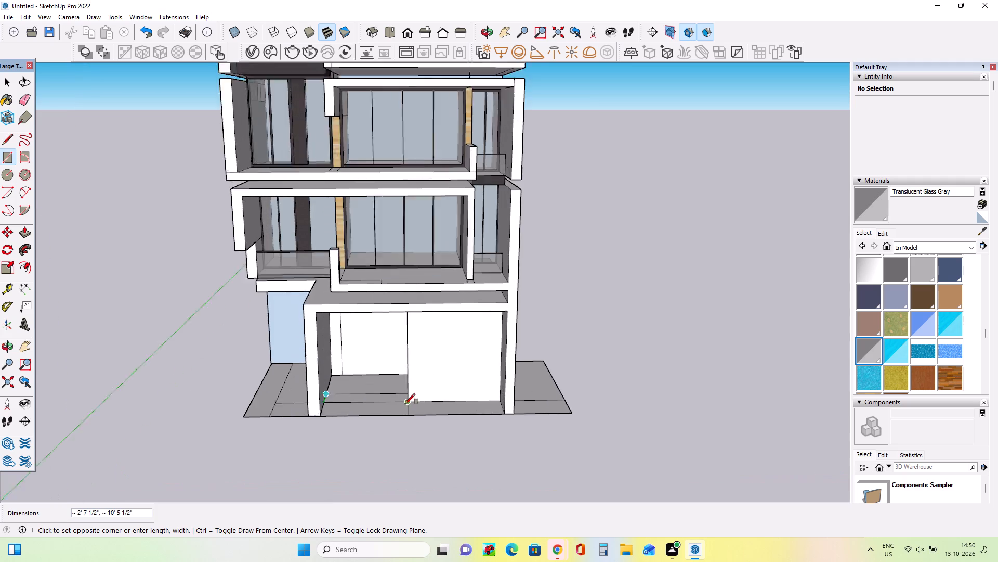
scroll(405, 404, "up", 1)
left_click(409, 404)
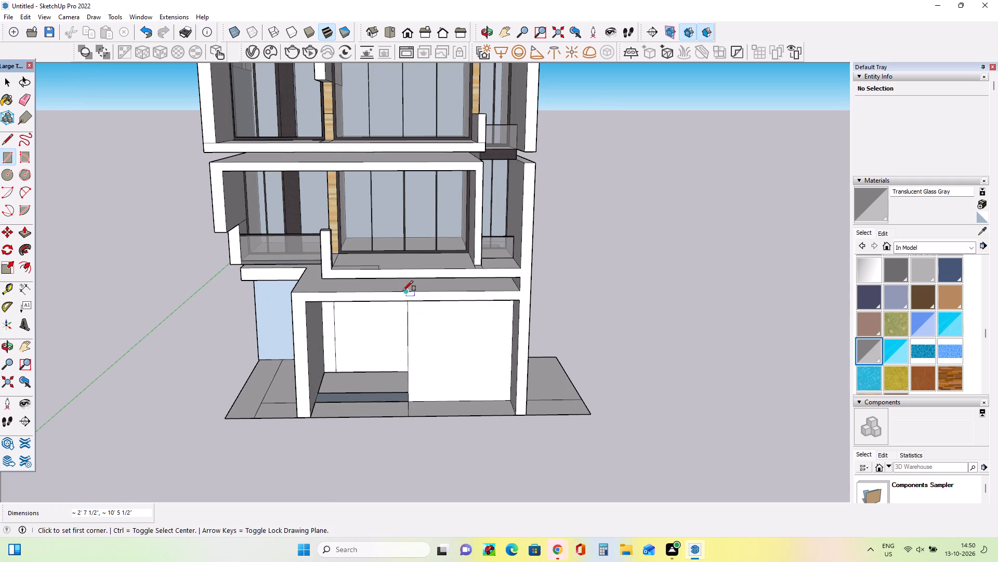
Pull the block's top face up about 11 5/8" to the slab above the ground-floor bay.
middle_click_drag(409, 316, 422, 259)
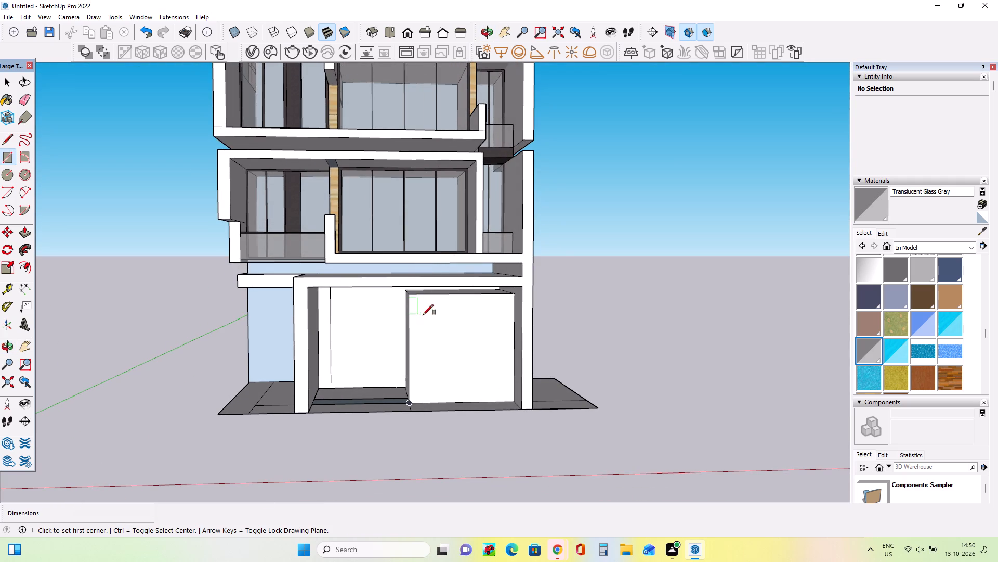
scroll(432, 320, "up", 3)
middle_click_drag(464, 364, 467, 380)
left_click(27, 237)
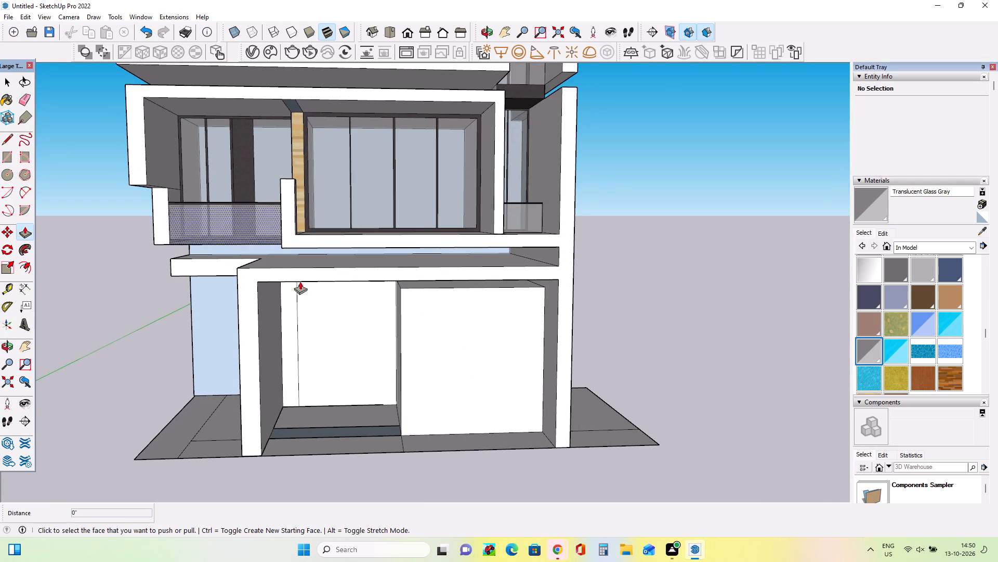
scroll(414, 293, "up", 7)
left_click(429, 280)
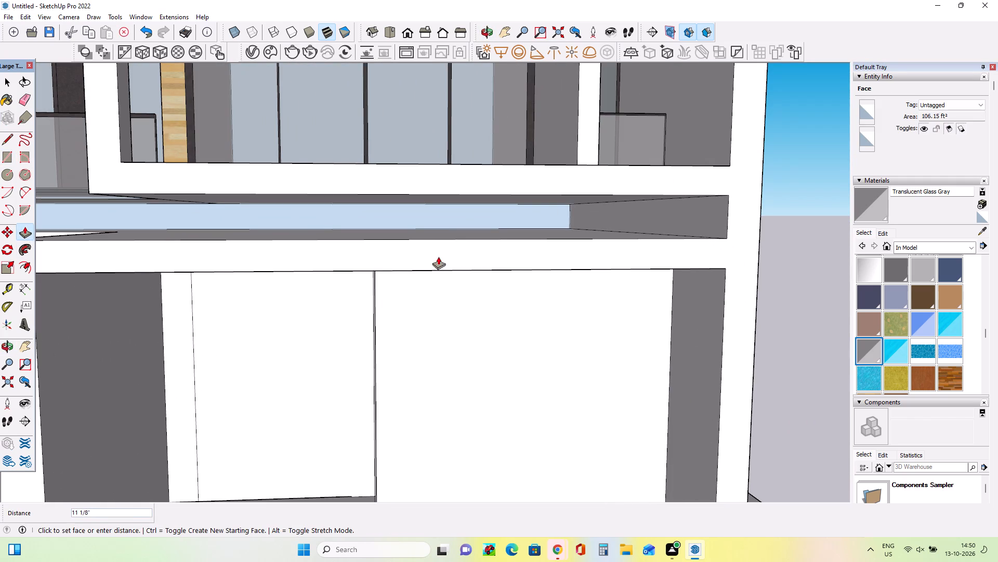
left_click(439, 257)
Push/Pull the ground-floor floor face beside the block by about 5/16".
scroll(456, 325, "down", 12)
middle_click_drag(448, 445, 454, 467)
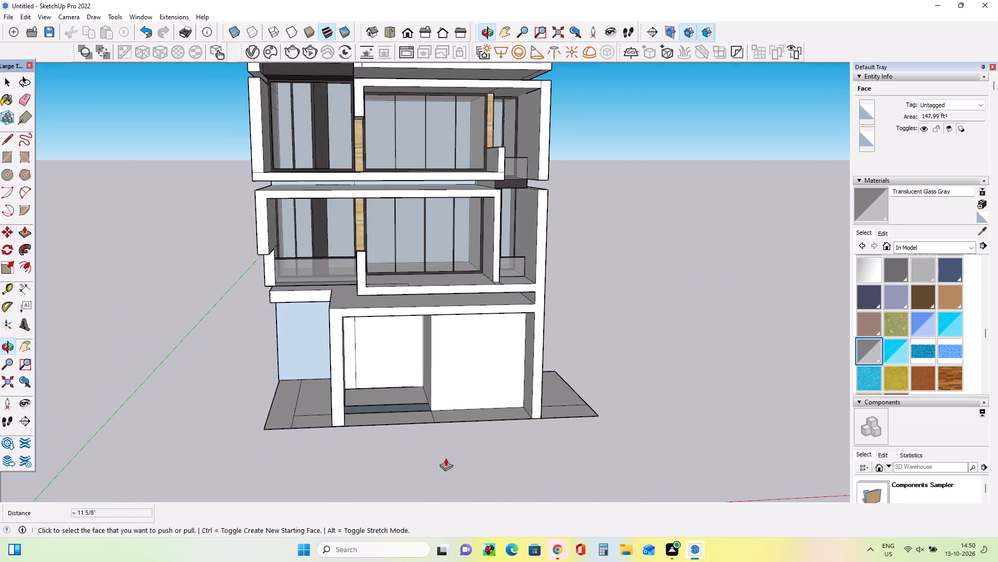
left_click(401, 398)
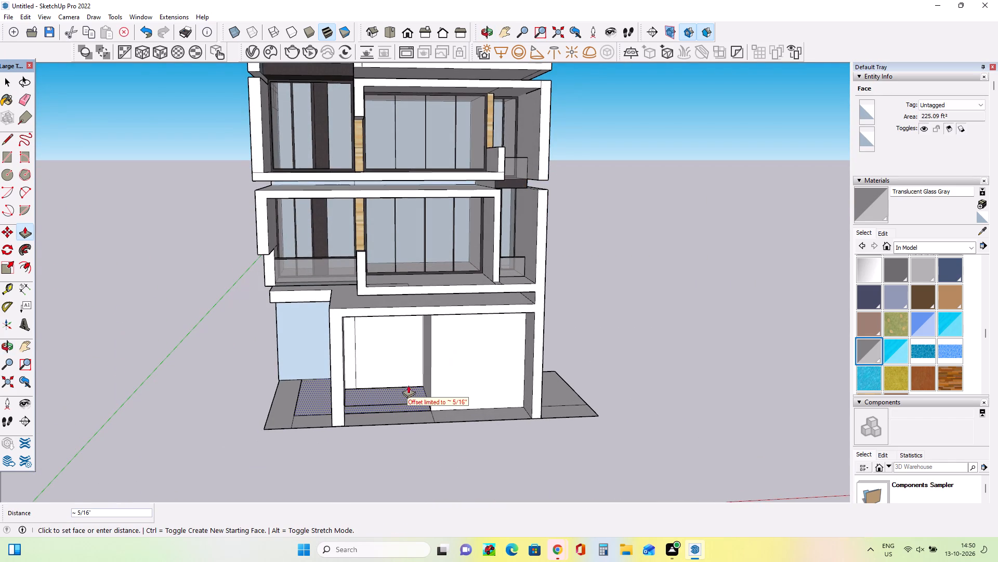
left_click(418, 373)
Pull the remaining floor area between the left wall and the block up about 11' 10 9/16" to fill the bay.
middle_click_drag(437, 424, 439, 437)
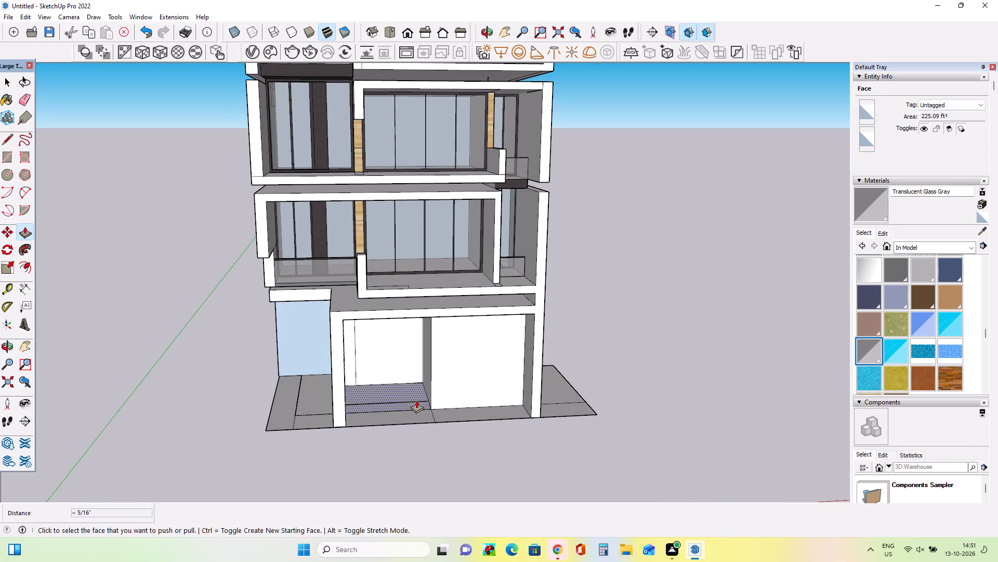
left_click(416, 403)
left_click(453, 312)
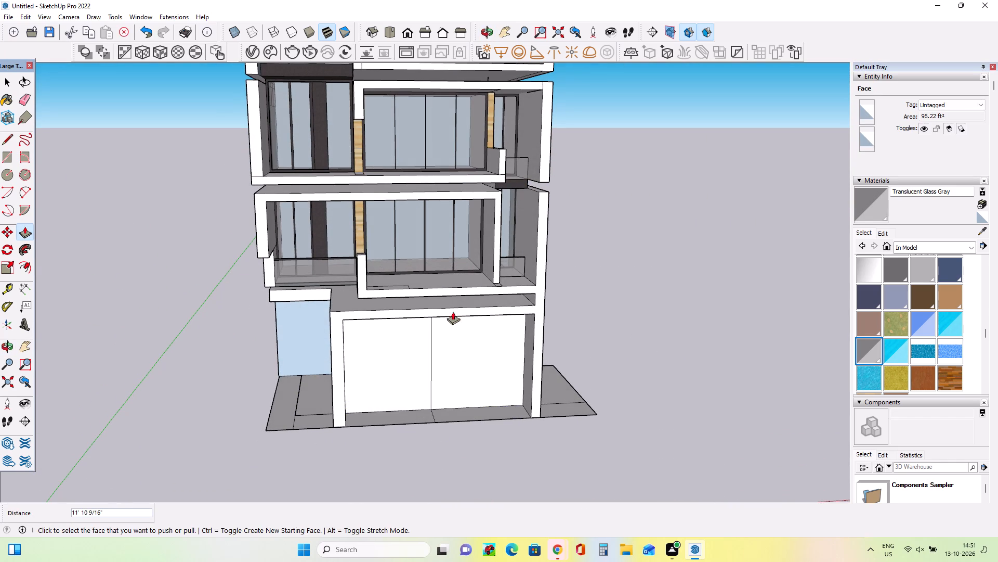
middle_click_drag(463, 388, 439, 354)
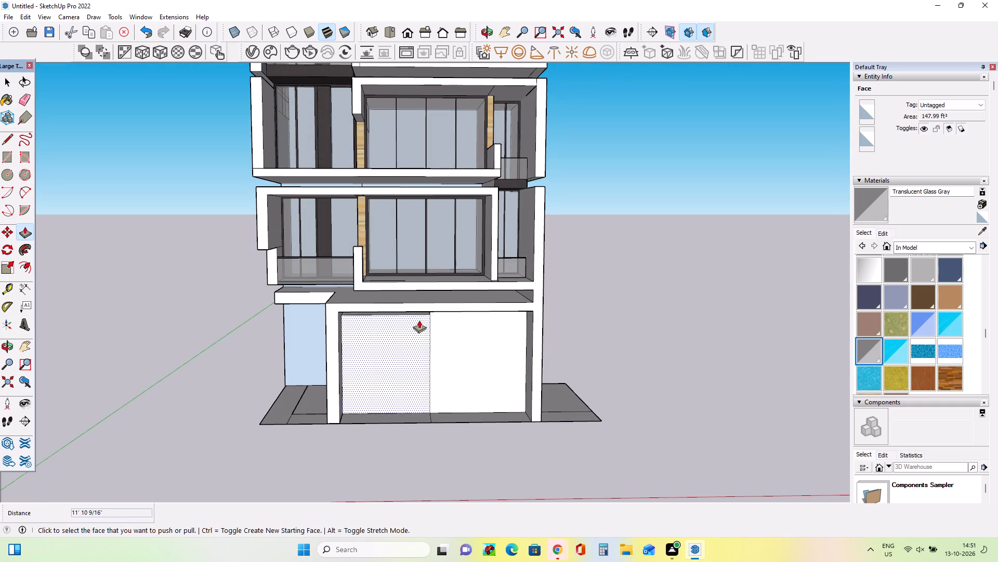
Pull the top face of the left ground-floor block up about 7 15/16" to meet the slab above.
scroll(419, 320, "up", 6)
left_click(426, 307)
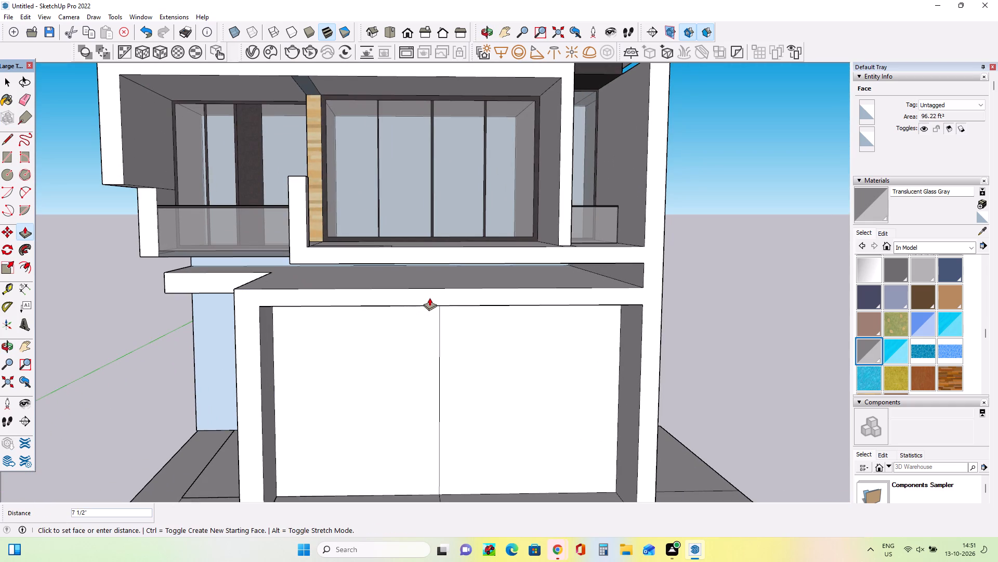
left_click(431, 297)
Offset the outline of the left ground-floor block's front face slightly inward to form a thin door frame.
middle_click(522, 357)
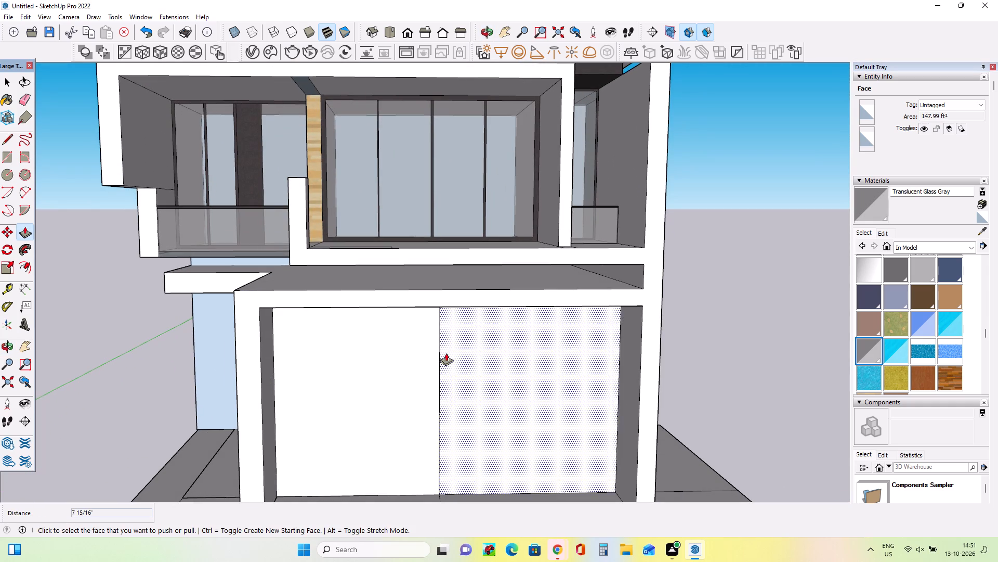
scroll(579, 283, "down", 2)
left_click(30, 264)
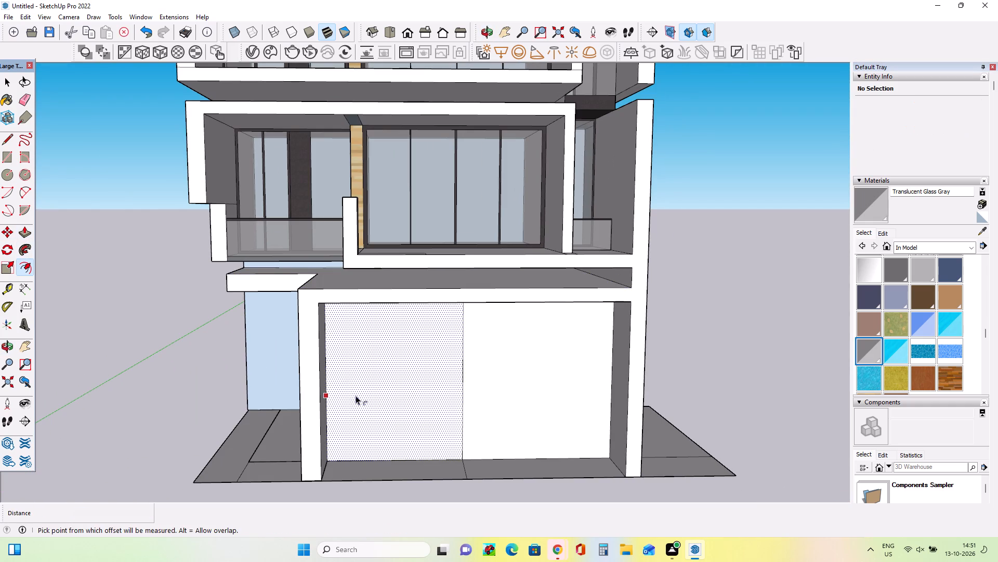
left_click(356, 395)
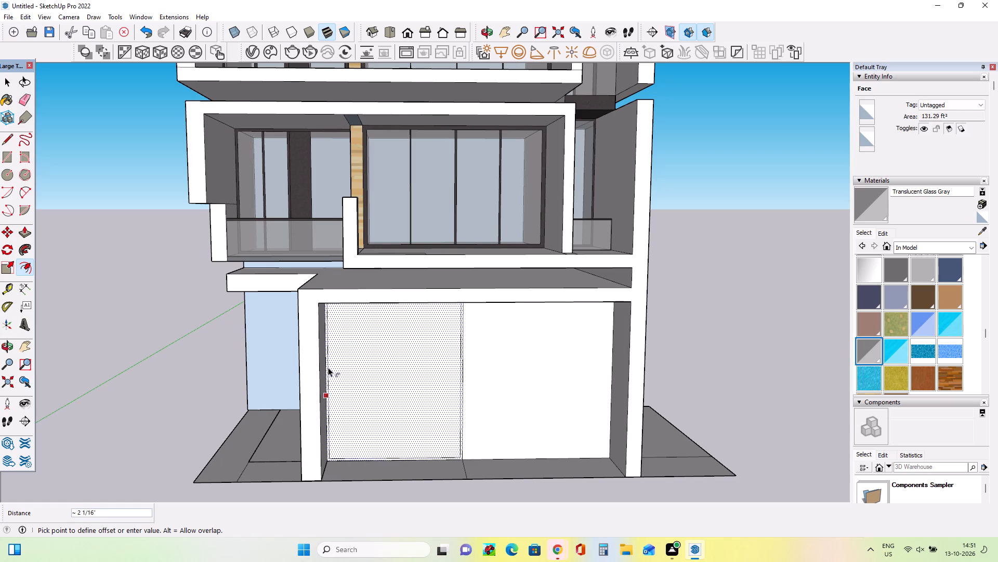
left_click(331, 368)
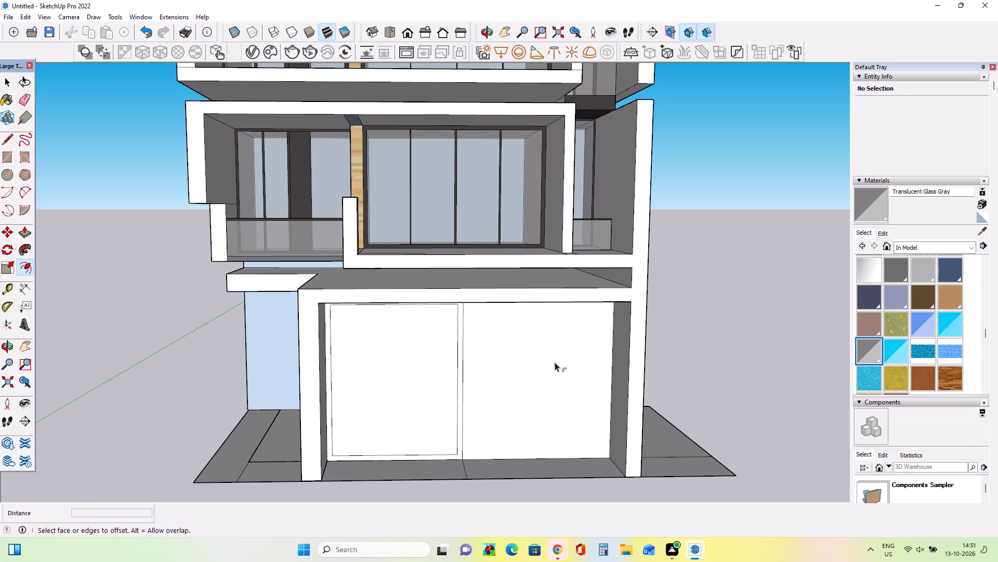
Draw a narrow full-height vertical rectangle from the bottom to the top midpoint of the framed face as a mullion.
left_click(4, 161)
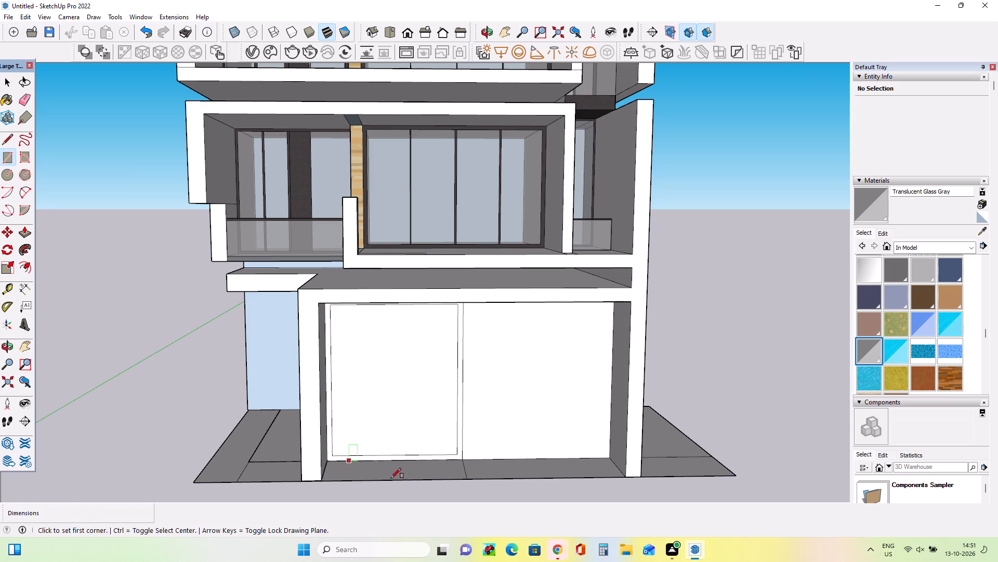
left_click(390, 458)
scroll(377, 314, "up", 3)
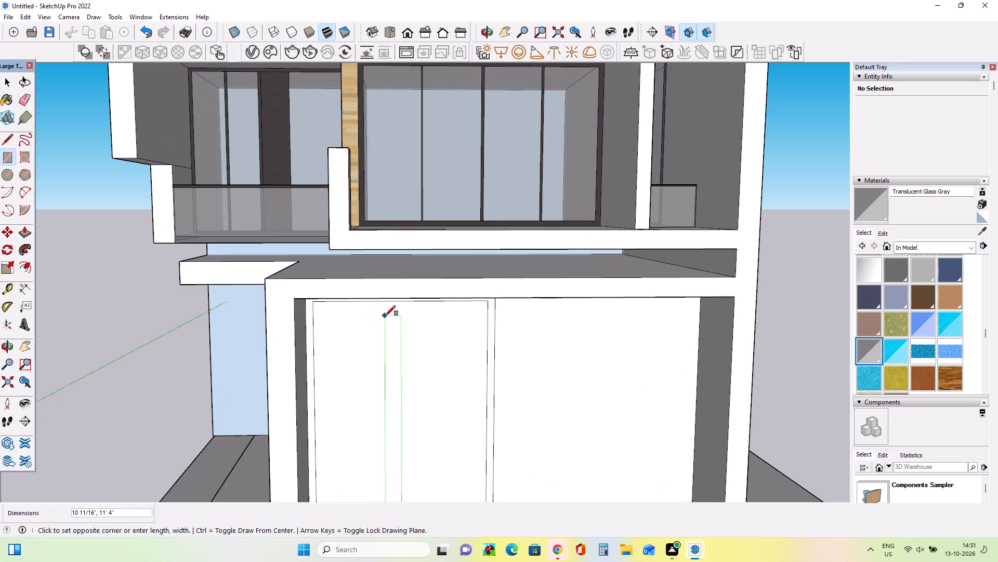
middle_click_drag(385, 316, 385, 271)
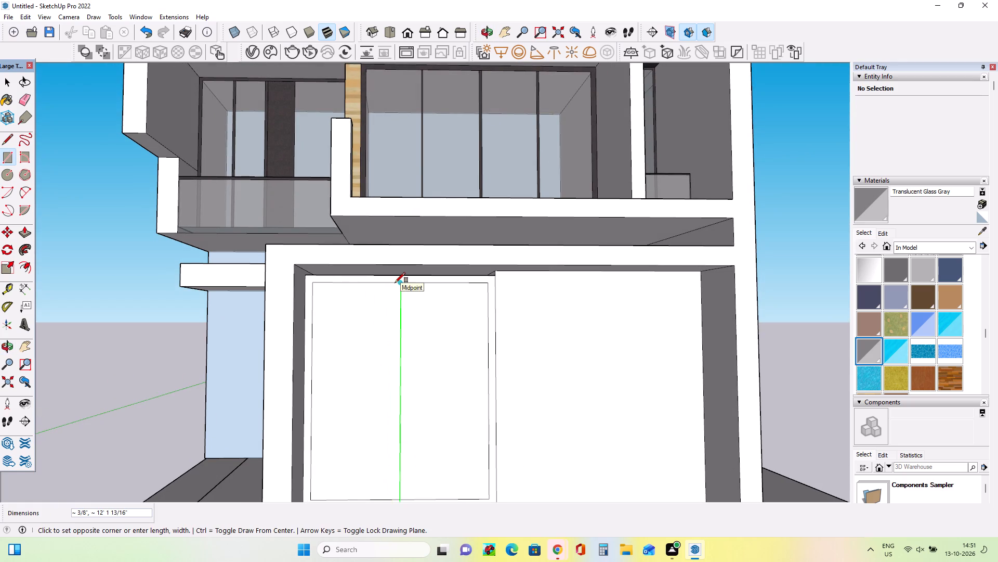
left_click(394, 284)
scroll(439, 364, "down", 7)
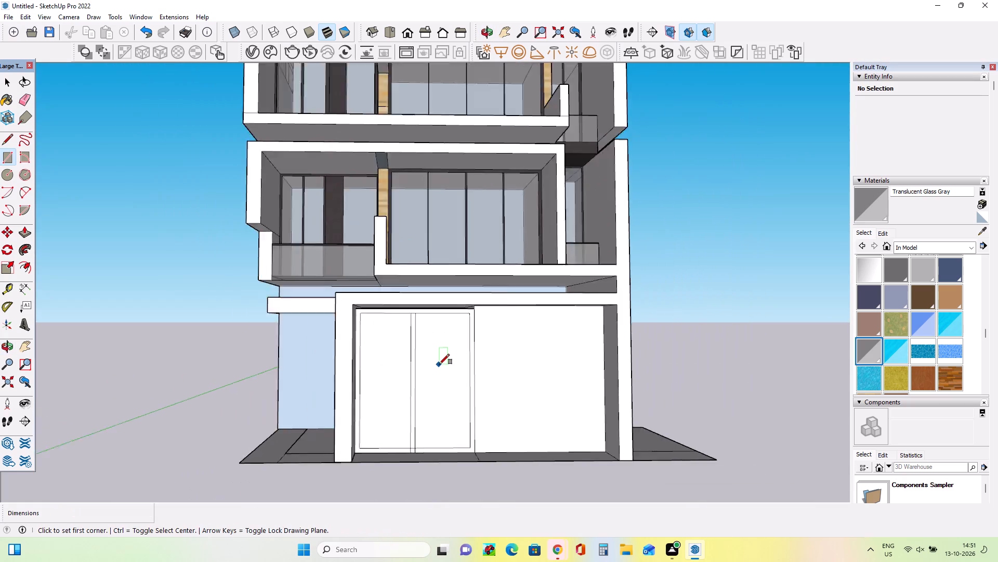
Paint the ground-floor frame border and the whole central mullion with the Asphalt New material.
scroll(439, 364, "down", 4)
middle_click_drag(464, 437, 466, 481)
scroll(870, 292, "up", 4)
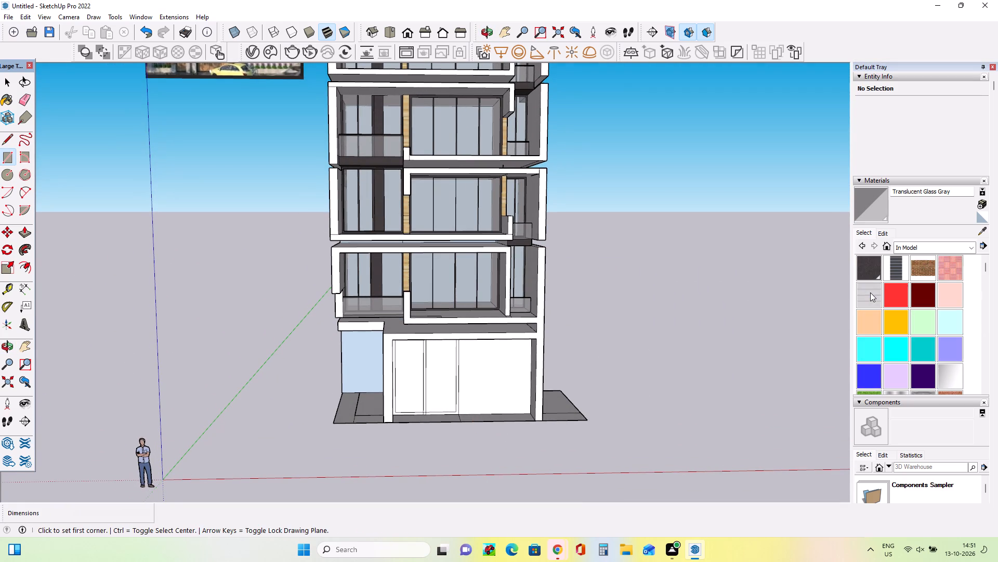
scroll(870, 292, "up", 3)
left_click(866, 269)
scroll(491, 388, "up", 4)
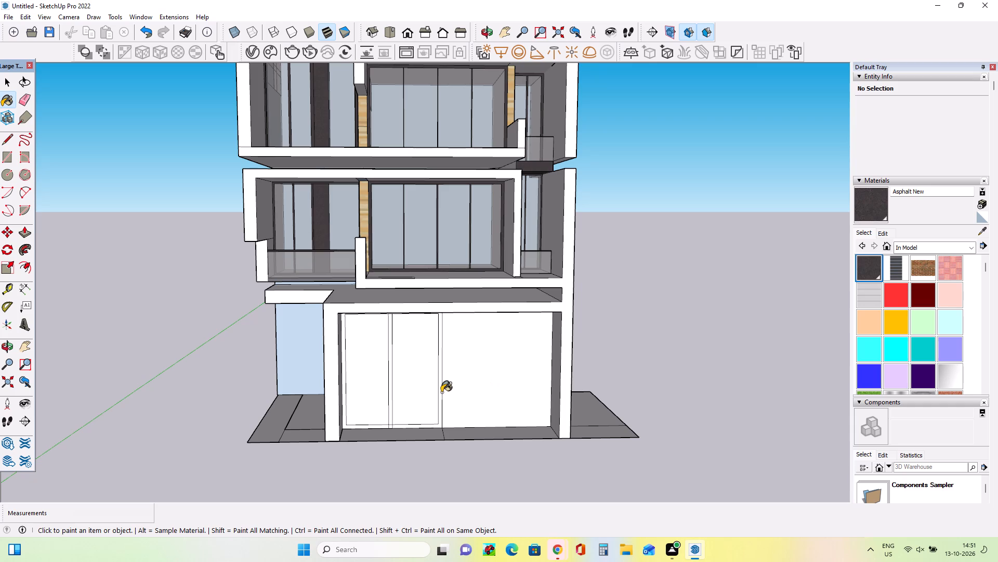
left_click(439, 390)
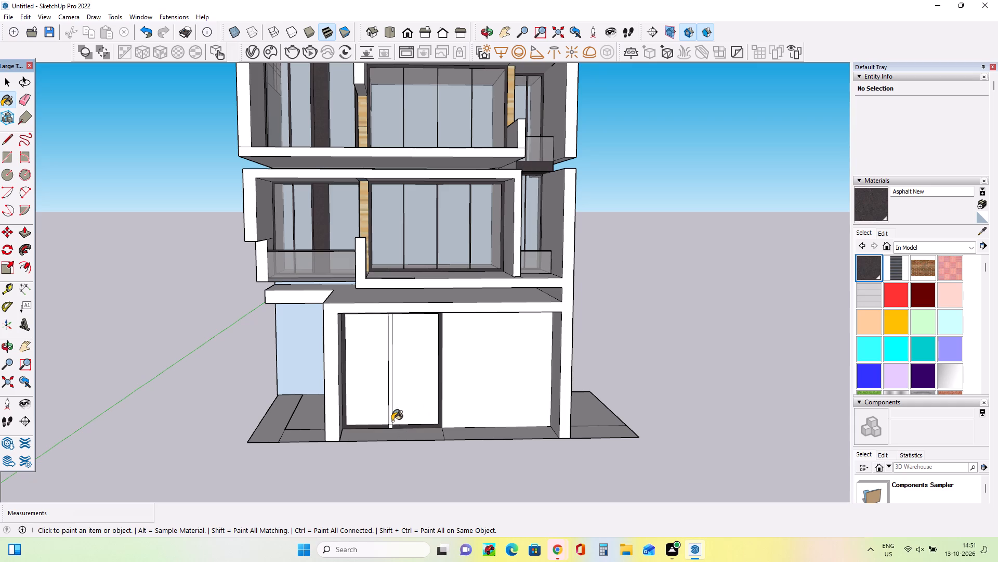
left_click(390, 417)
scroll(389, 427, "up", 5)
left_click(391, 427)
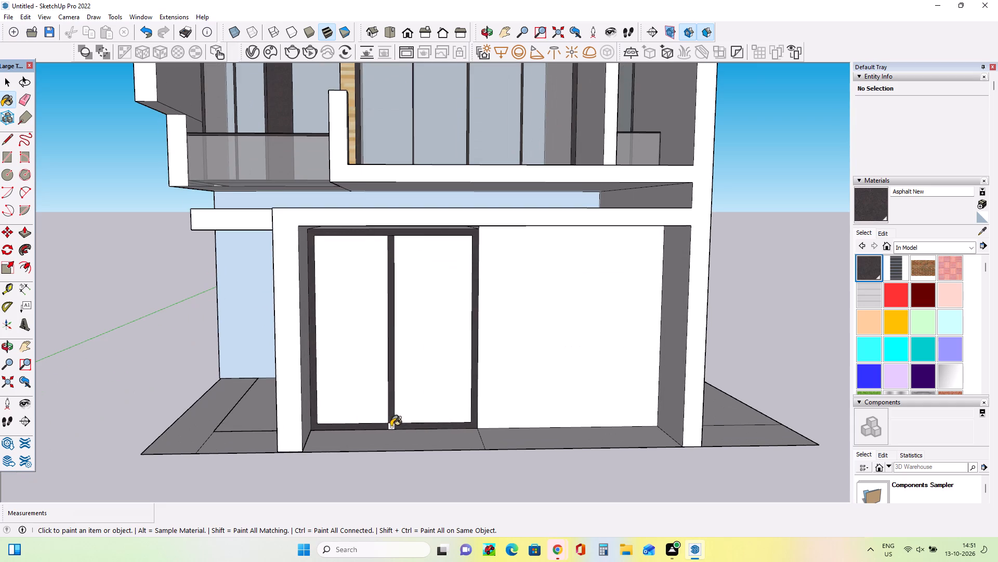
middle_click_drag(403, 426, 404, 410)
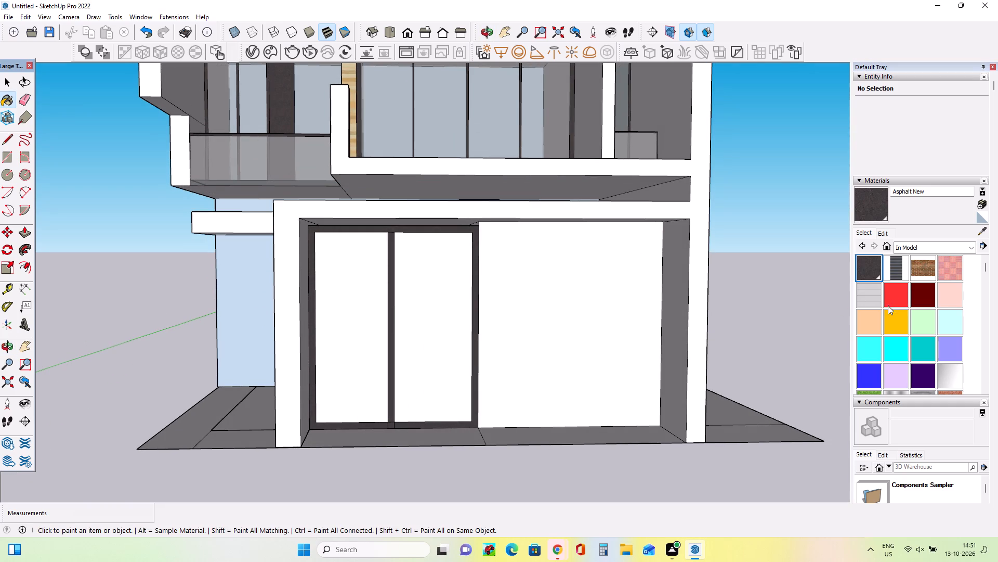
Paint the two panes inside the ground-floor frame with the Translucent Glass Gray material.
scroll(888, 305, "down", 6)
scroll(882, 320, "up", 2)
left_click(869, 341)
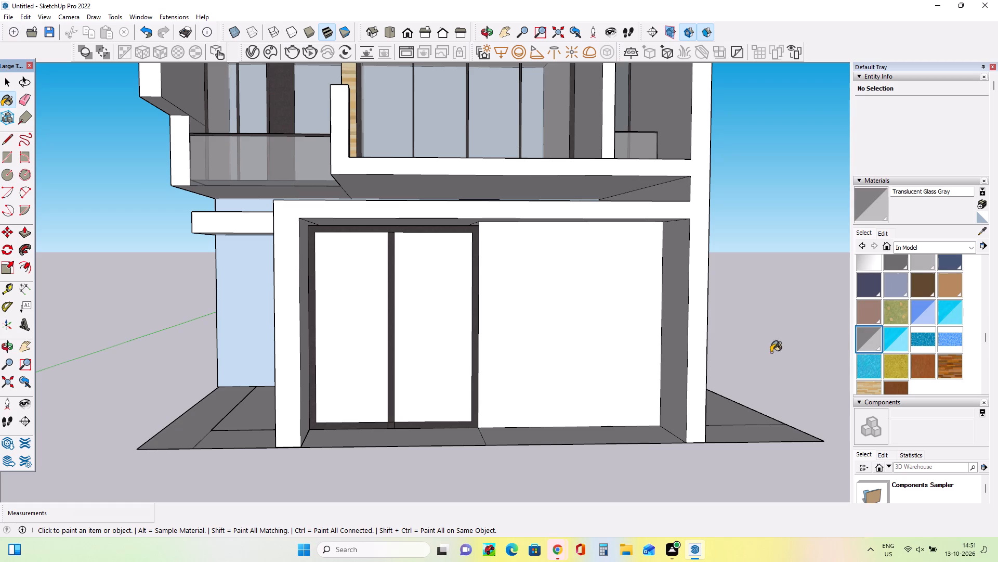
left_click(438, 376)
left_click(343, 376)
Examine the ground floor and its surrounding base from several angles against the reference image.
middle_click_drag(451, 390, 423, 411)
scroll(423, 411, "down", 2)
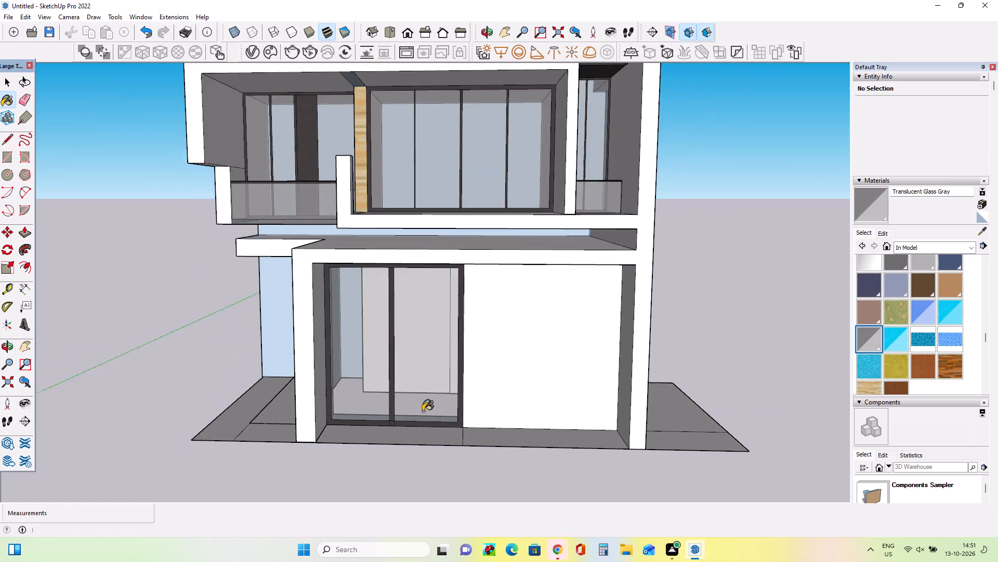
scroll(423, 411, "down", 15)
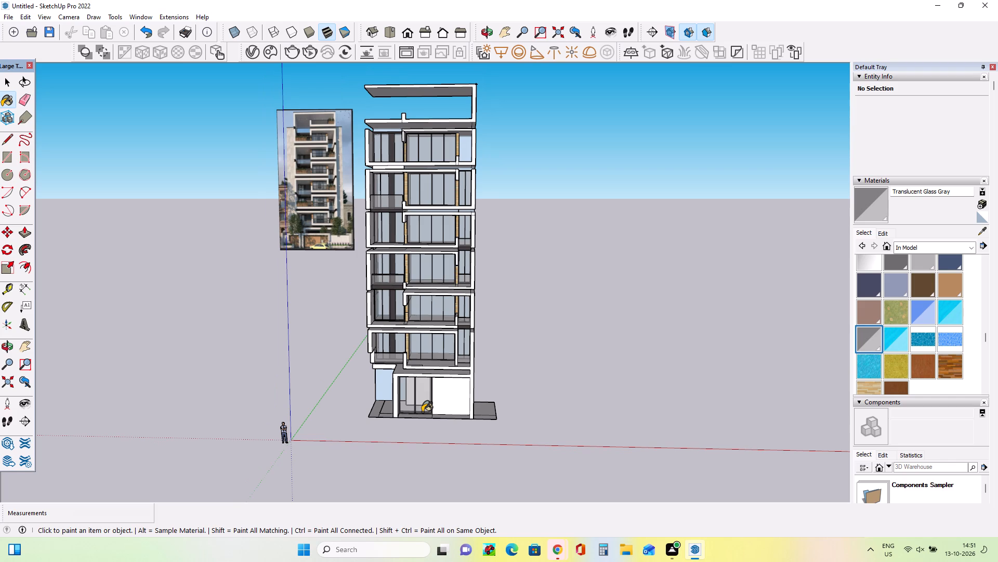
scroll(361, 372, "up", 6)
middle_click_drag(374, 377, 382, 379)
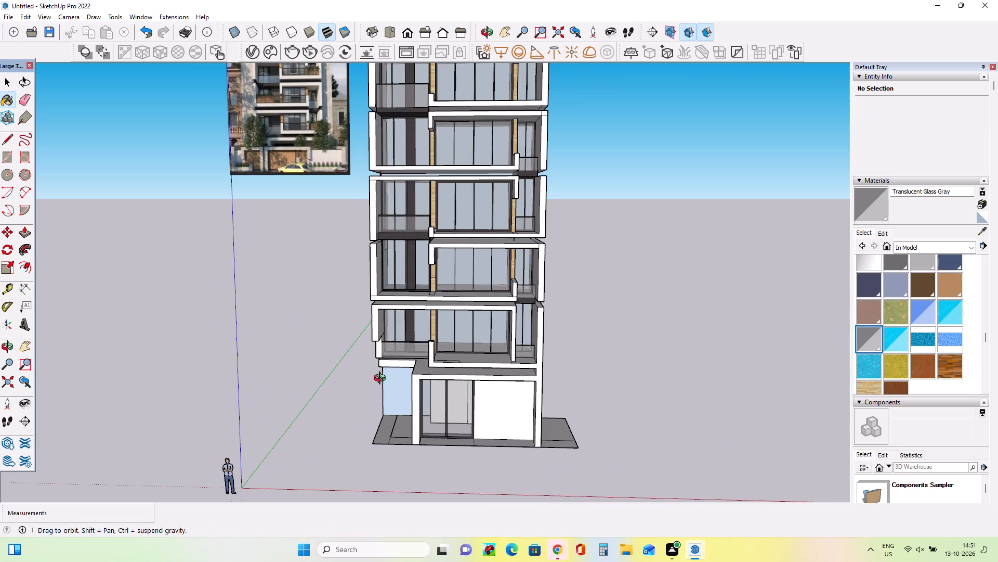
middle_click_drag(382, 379, 411, 386)
scroll(405, 399, "up", 4)
scroll(405, 399, "down", 4)
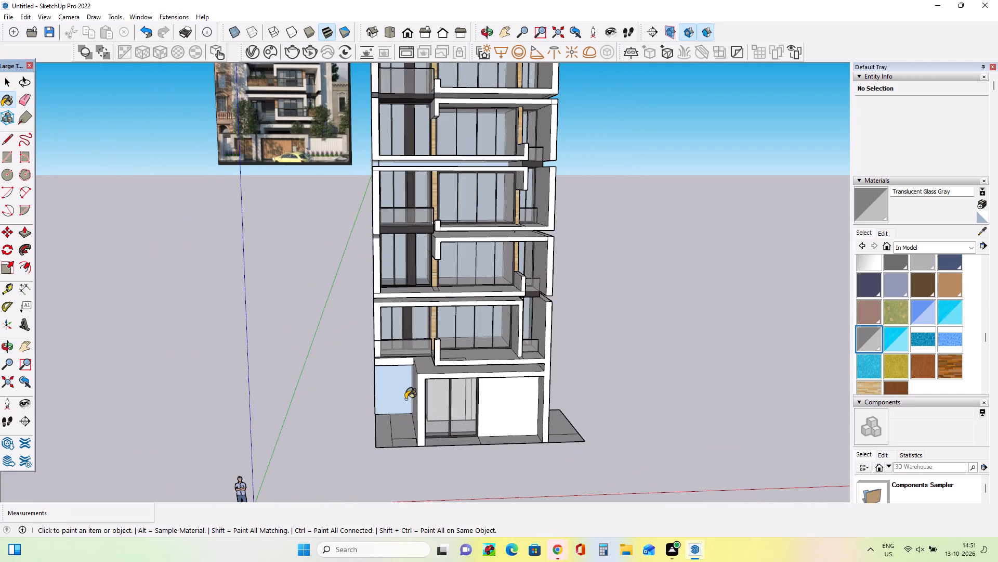
middle_click_drag(479, 414, 459, 429)
scroll(412, 440, "up", 4)
scroll(412, 440, "down", 3)
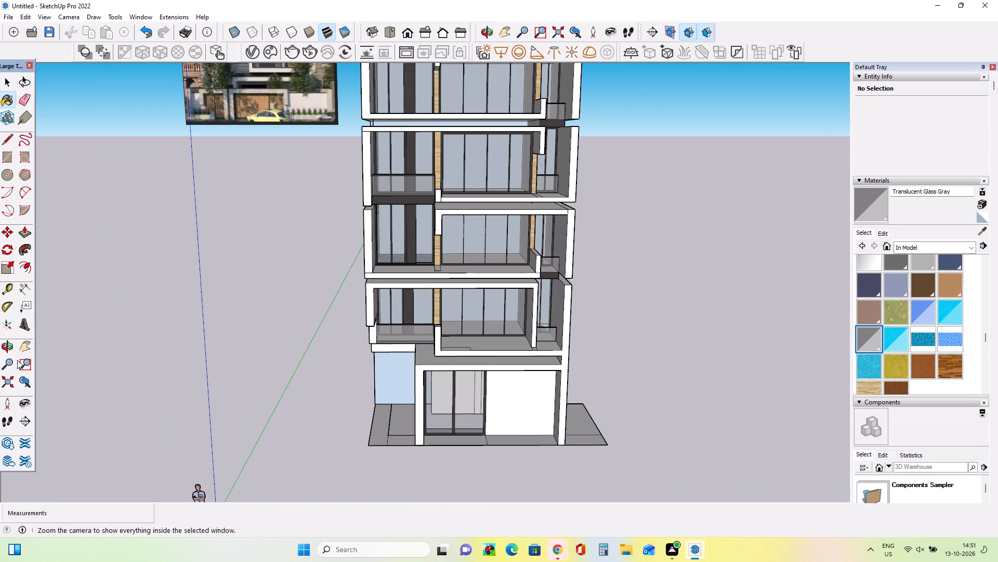
Draw a rectangle about 39' 2 1/2" wide along the base's front edge, extending the ground outward from the building.
left_click(27, 350)
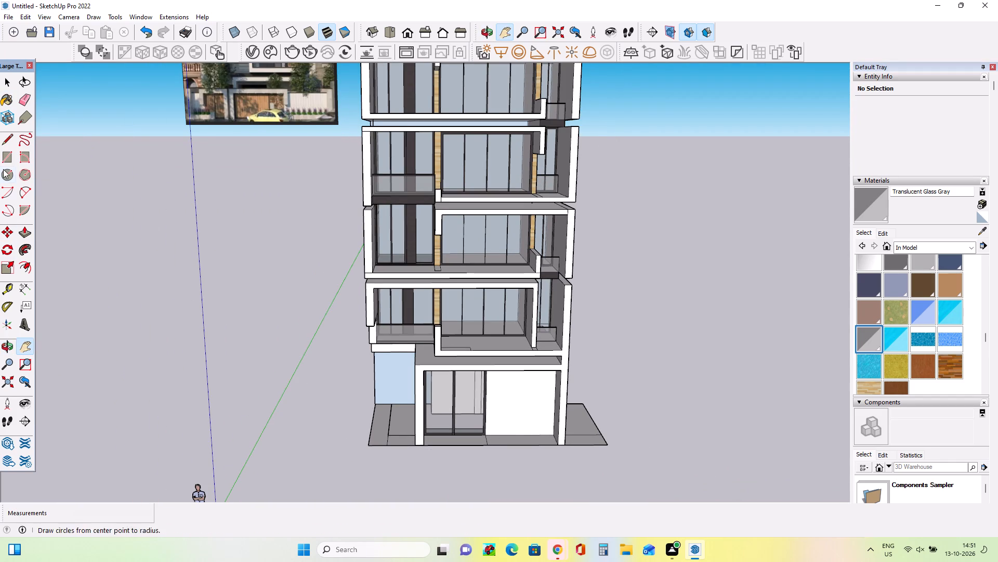
left_click(6, 156)
left_click(368, 444)
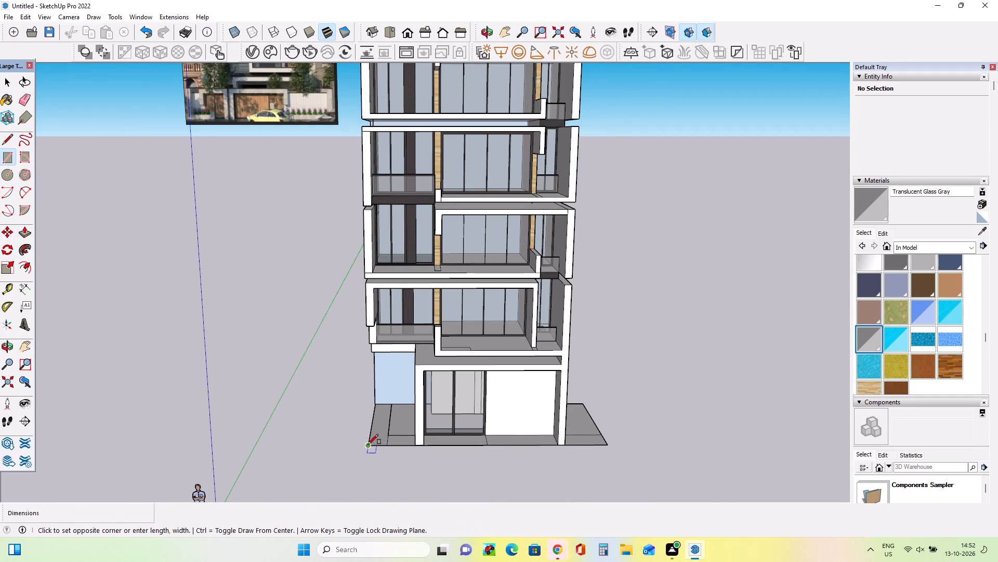
left_click(606, 445)
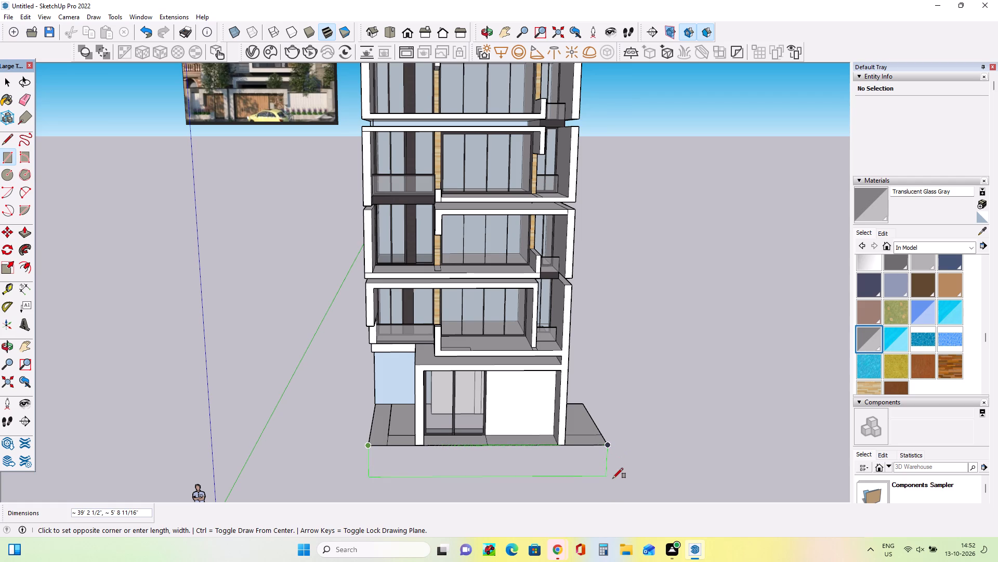
middle_click_drag(599, 480, 216, 452)
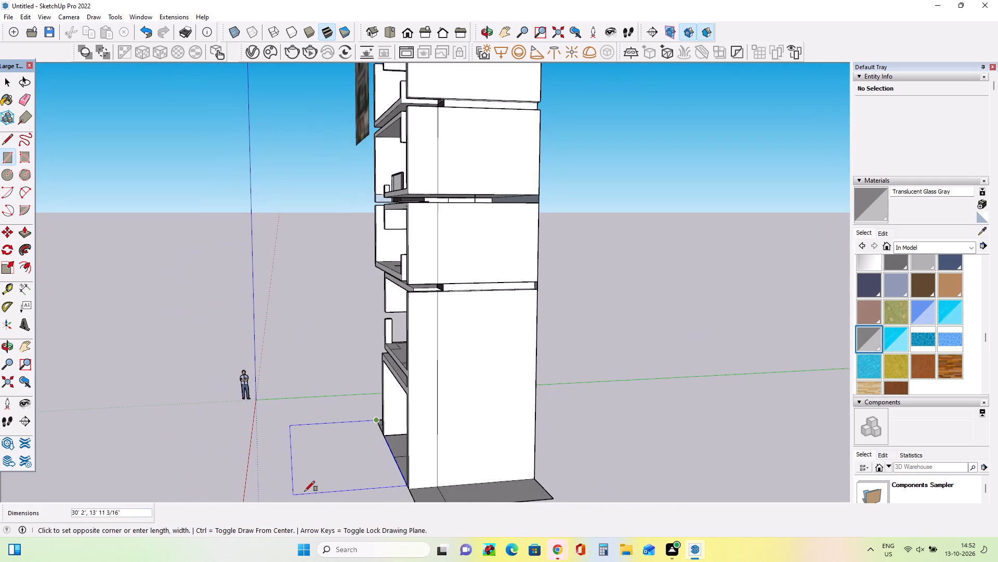
scroll(323, 449, "down", 8)
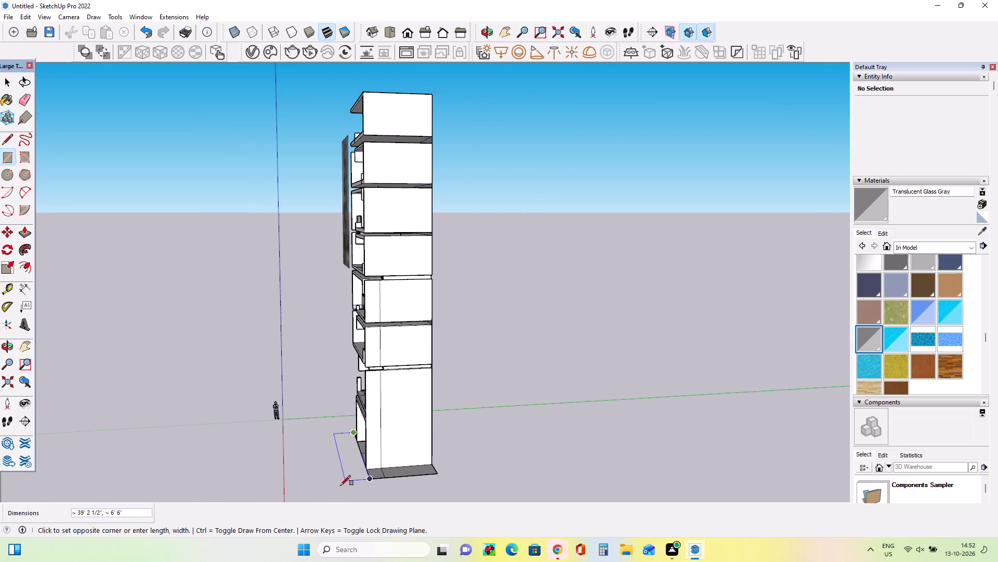
left_click(331, 489)
Erase the dividing edge between the new front rectangle and the existing ground base.
middle_click_drag(422, 471, 655, 459)
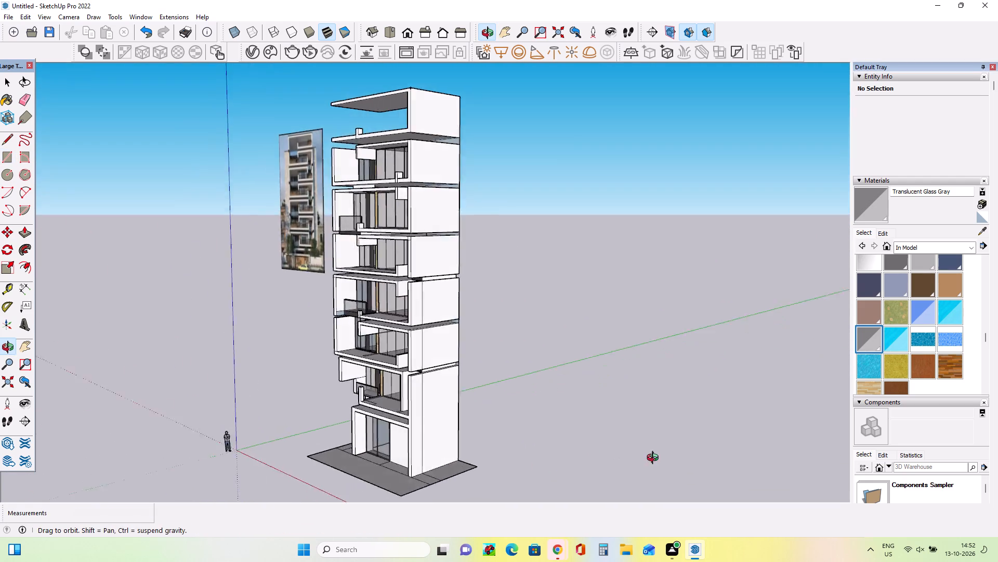
middle_click_drag(655, 459, 742, 444)
middle_click_drag(487, 479, 487, 509)
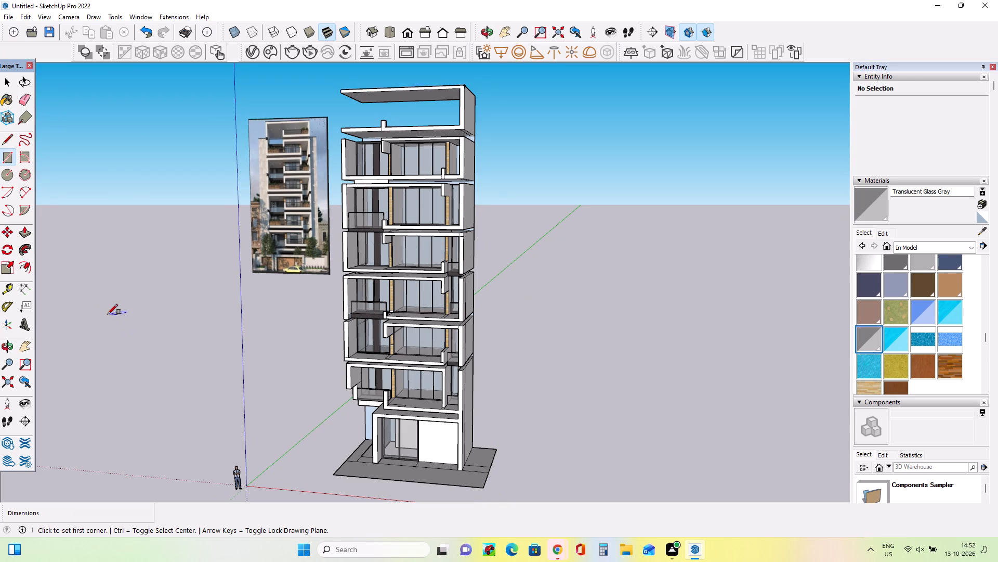
left_click(18, 96)
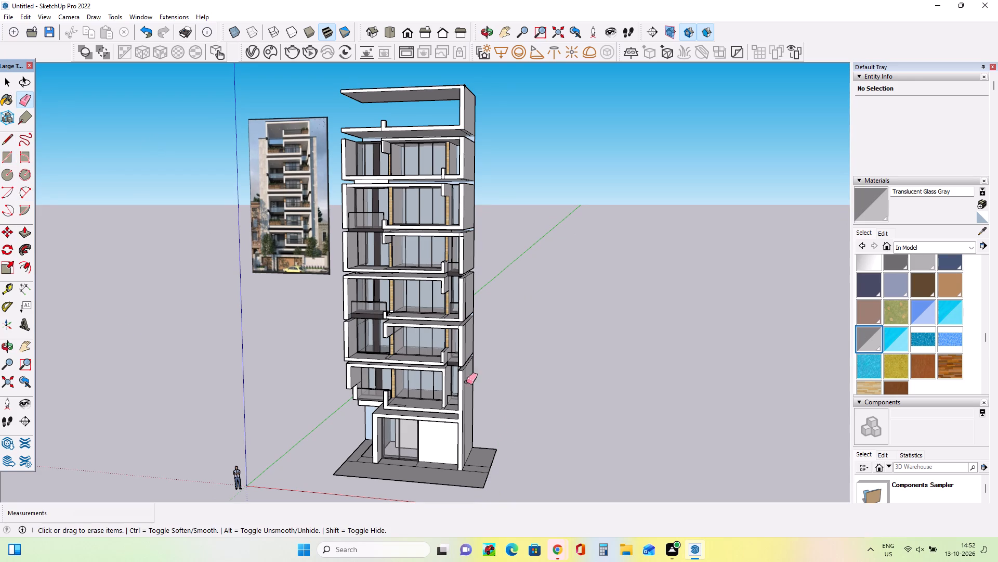
left_click(483, 466)
Examine the reference image's ground-floor frontage and balconies and compare them with the modelled facade.
middle_click_drag(323, 403, 336, 404)
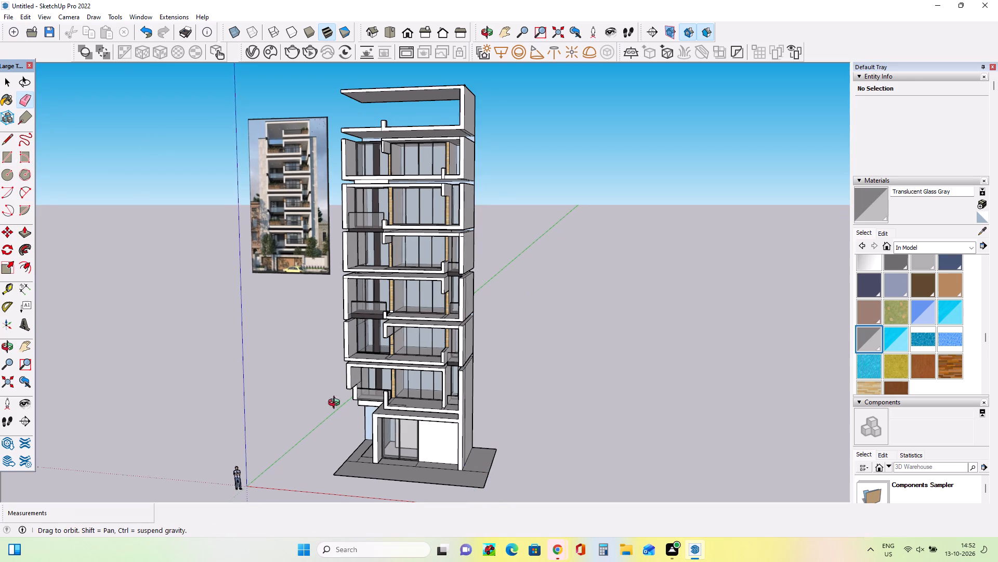
middle_click_drag(336, 404, 462, 414)
scroll(295, 236, "up", 9)
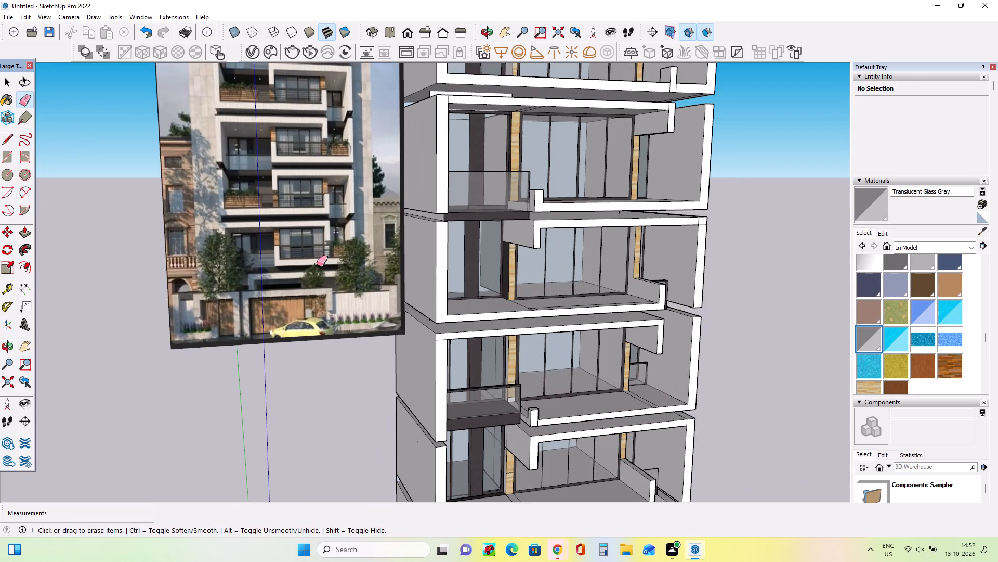
scroll(317, 264, "down", 6)
scroll(347, 171, "up", 2)
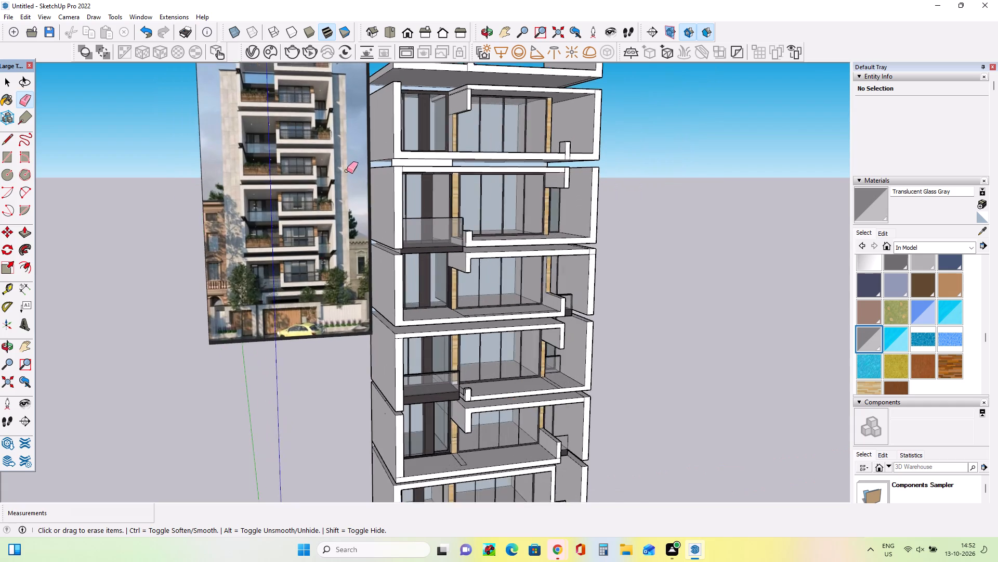
scroll(347, 171, "up", 3)
scroll(350, 182, "down", 1)
scroll(350, 182, "up", 5)
scroll(313, 225, "down", 6)
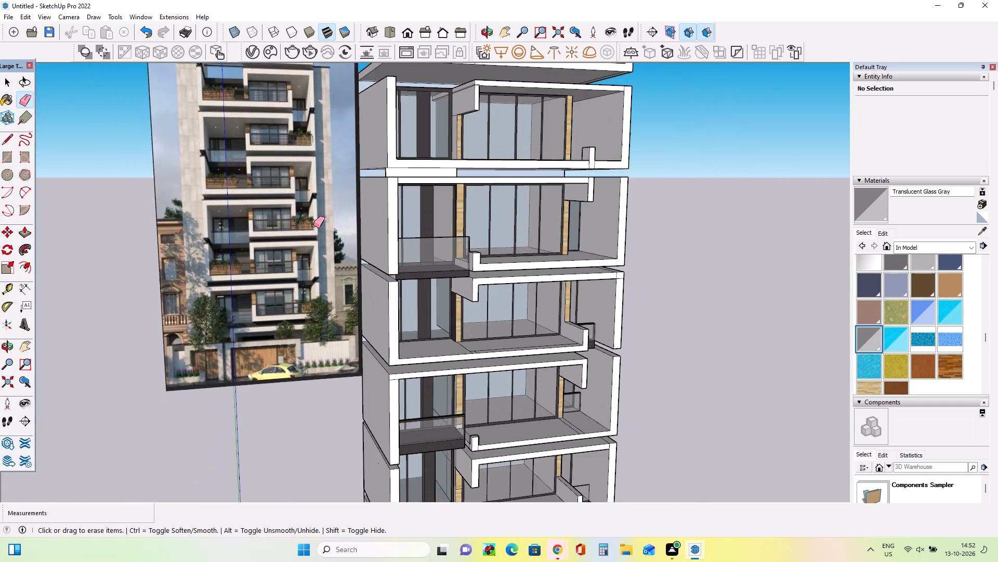
scroll(313, 225, "down", 7)
middle_click_drag(467, 327, 374, 312)
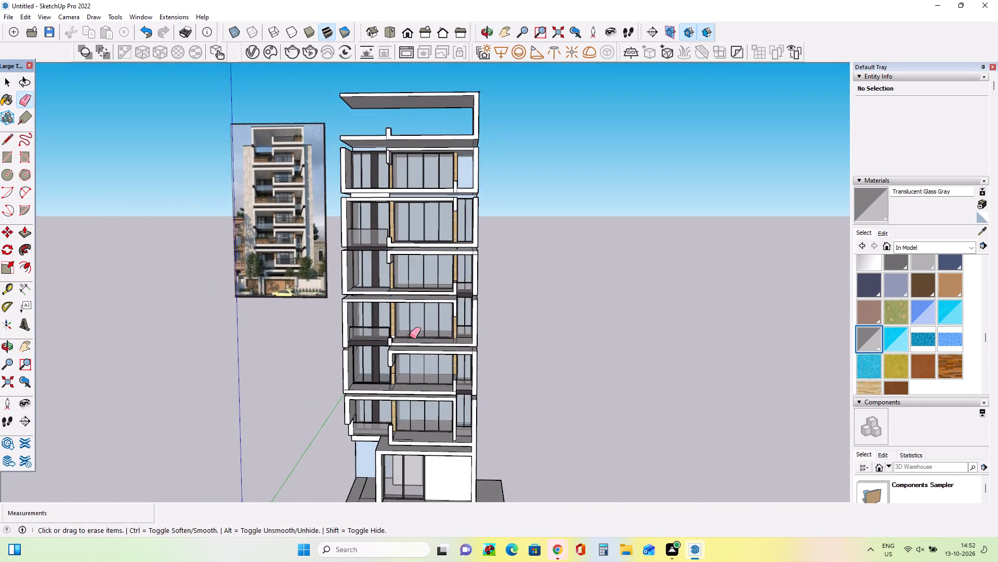
scroll(410, 336, "down", 4)
middle_click_drag(415, 379, 415, 393)
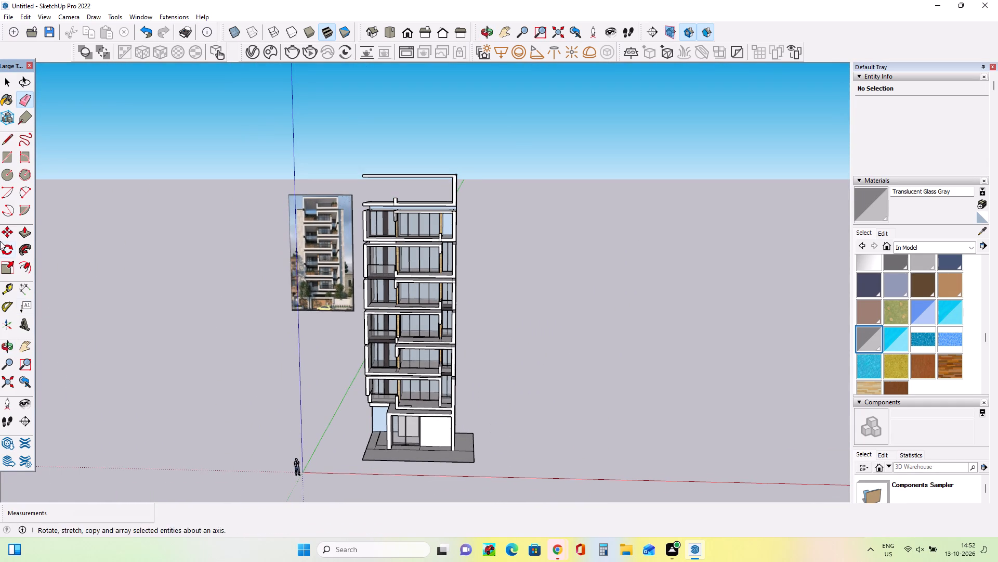
Extrude the ground strip beside the building's right side upward about 88' 3 3/4" to form a tall side volume.
left_click(6, 154)
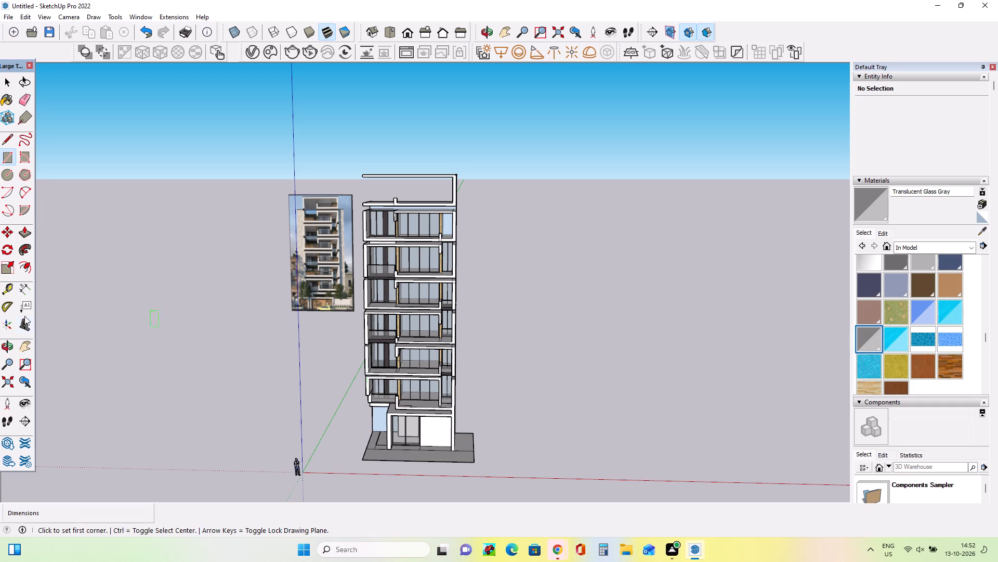
left_click(29, 233)
left_click(471, 438)
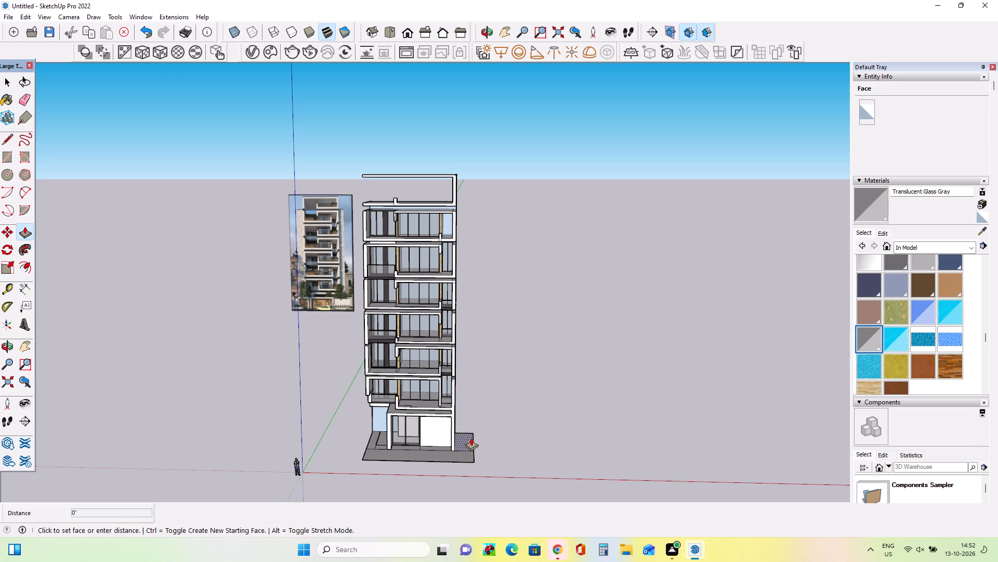
left_click(458, 204)
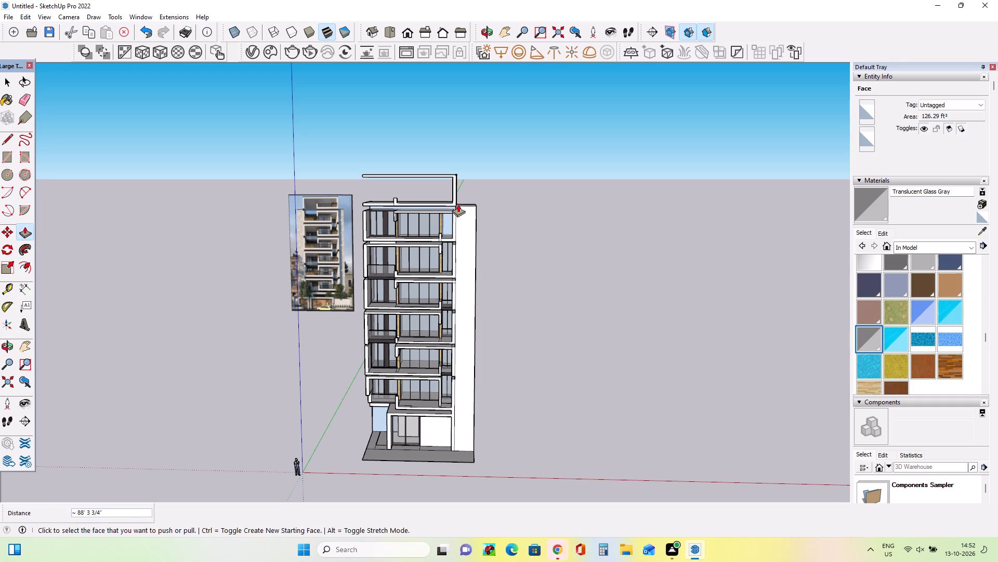
Push the tall side volume's front face back in two passes, about 3' 11 3/8" and 4' 1 7/8".
middle_click_drag(531, 335, 405, 372)
left_click(446, 391)
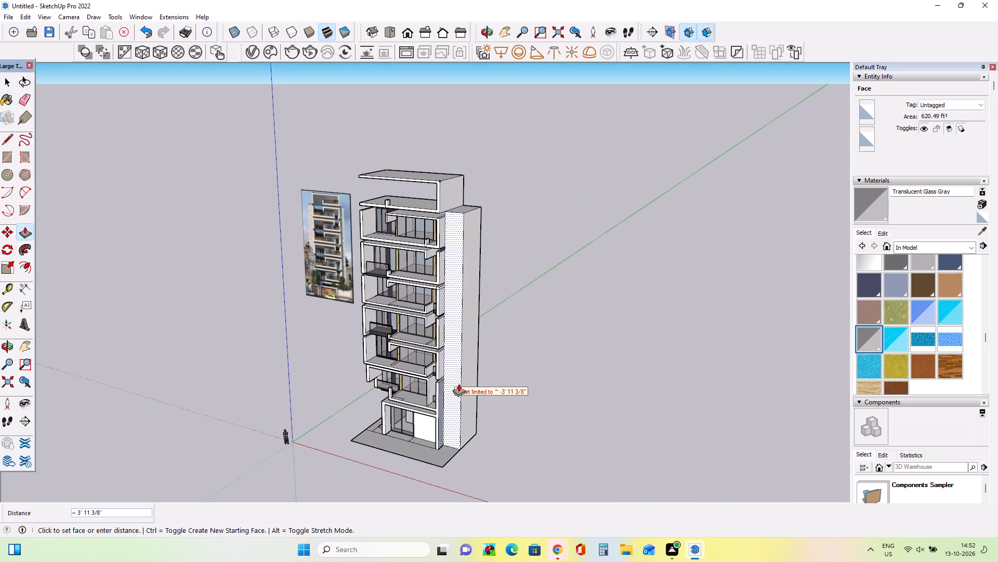
left_click(466, 377)
left_click(458, 390)
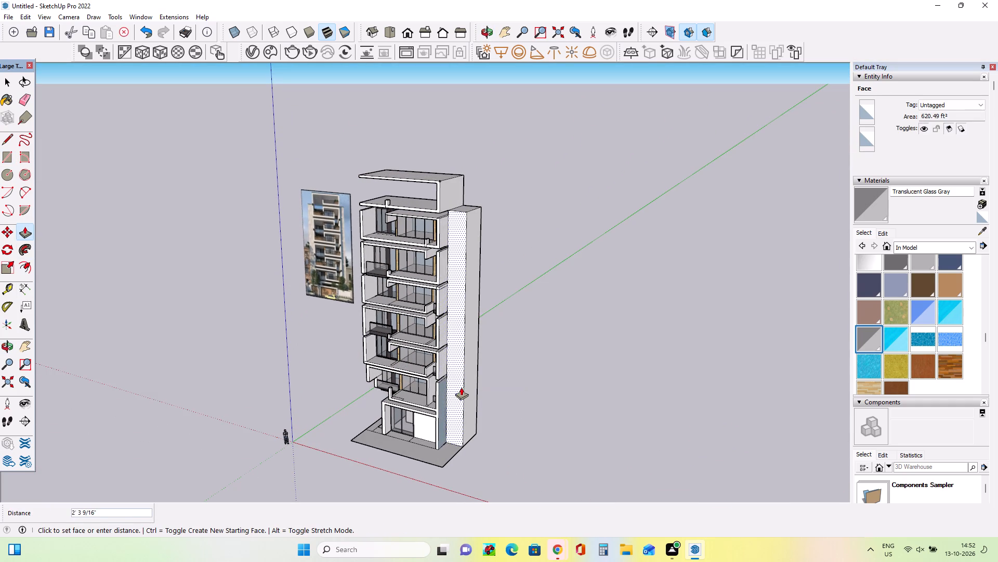
left_click(463, 386)
Examine the tall side volume, the ground-floor frontage and the base from several angles against the reference image.
middle_click_drag(474, 431, 613, 425)
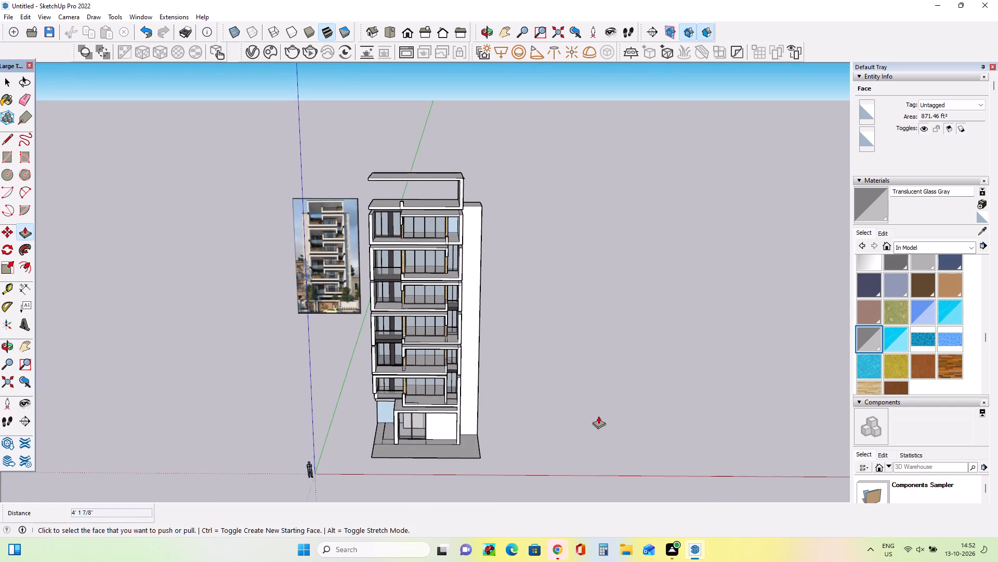
scroll(528, 413, "up", 3)
middle_click_drag(533, 414, 664, 392)
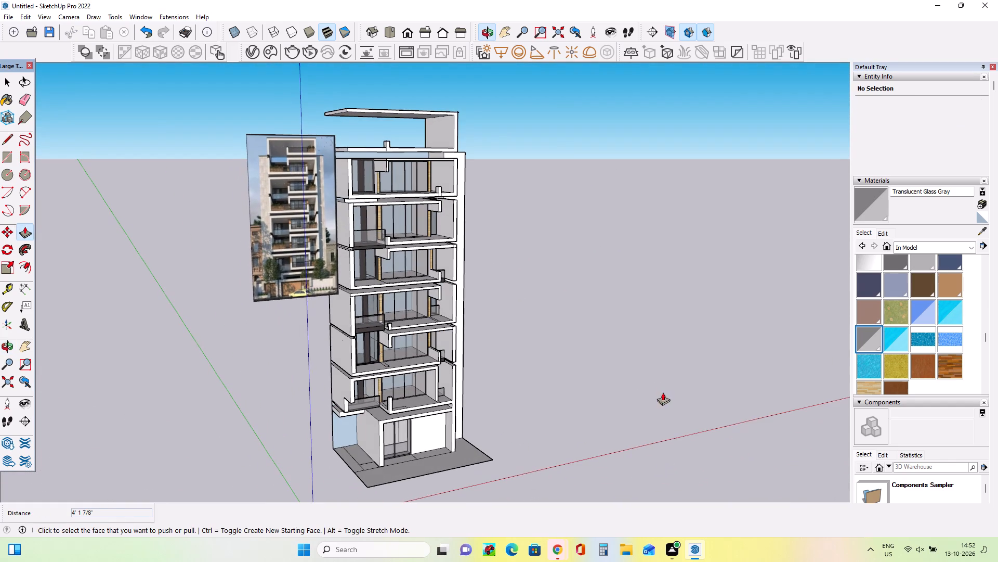
middle_click_drag(369, 465, 336, 467)
scroll(361, 446, "up", 2)
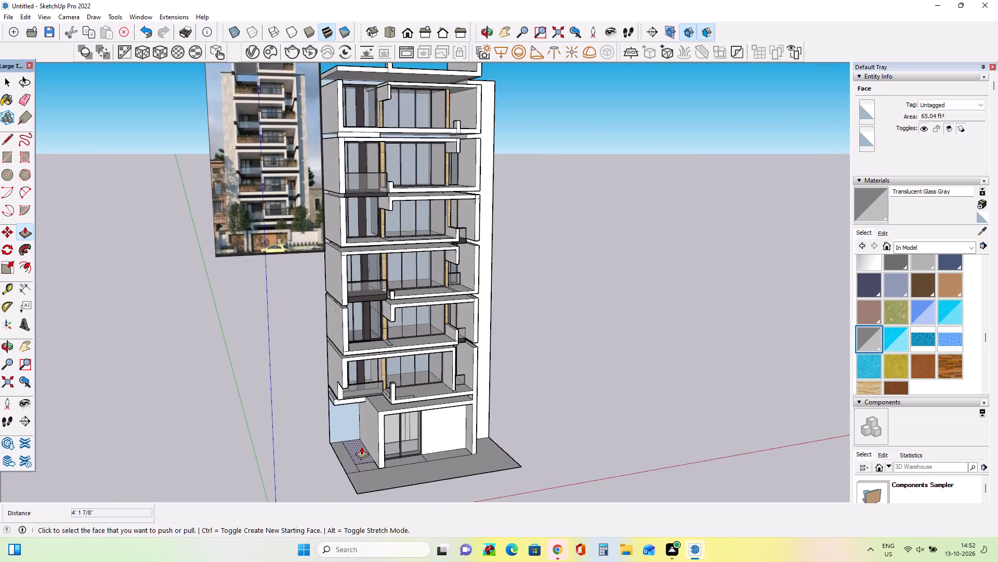
scroll(361, 446, "down", 5)
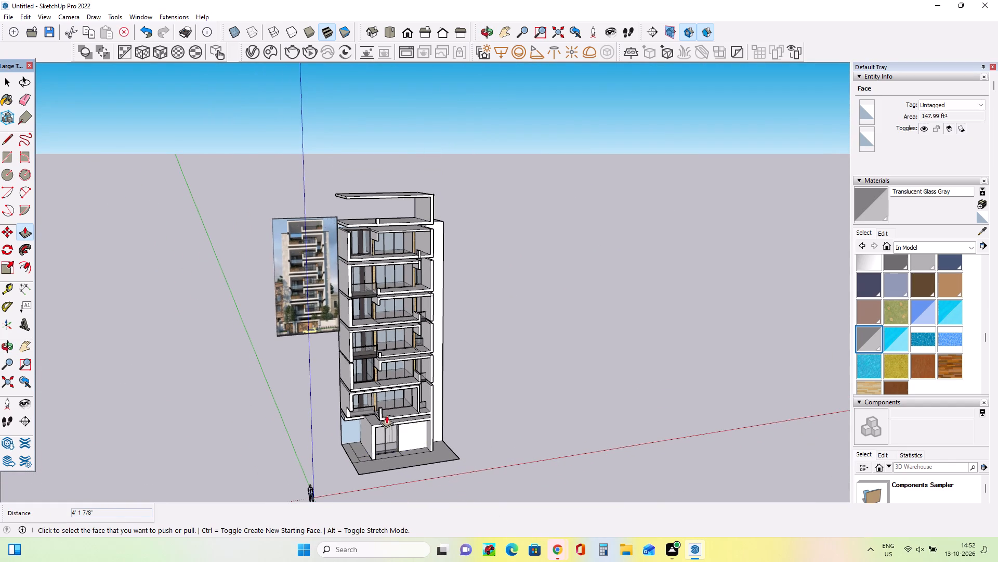
scroll(234, 374, "down", 3)
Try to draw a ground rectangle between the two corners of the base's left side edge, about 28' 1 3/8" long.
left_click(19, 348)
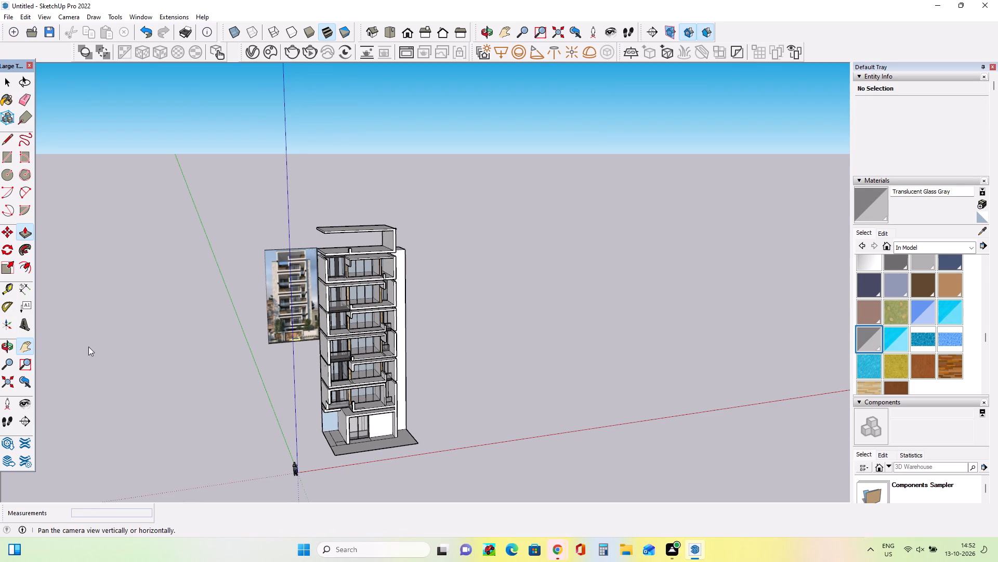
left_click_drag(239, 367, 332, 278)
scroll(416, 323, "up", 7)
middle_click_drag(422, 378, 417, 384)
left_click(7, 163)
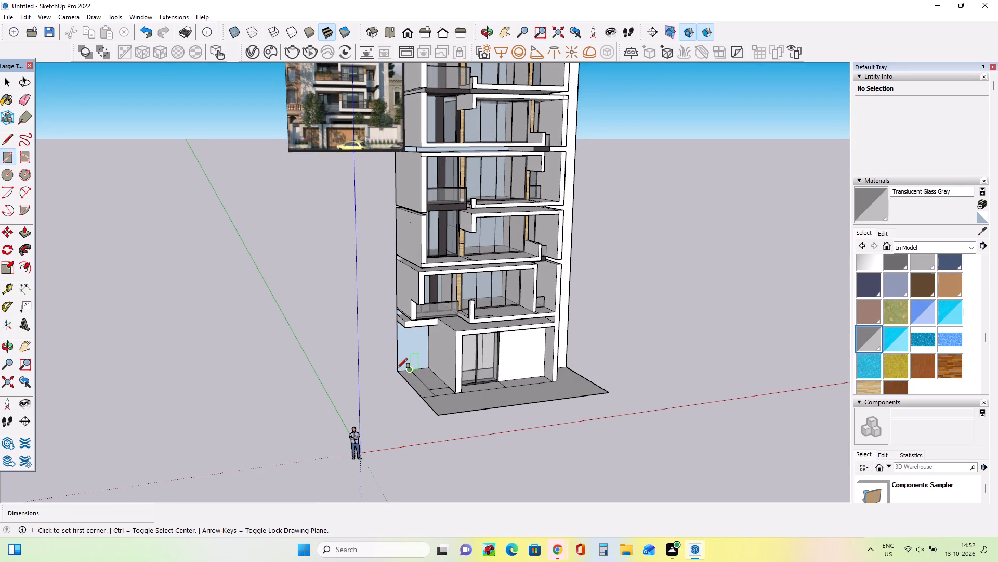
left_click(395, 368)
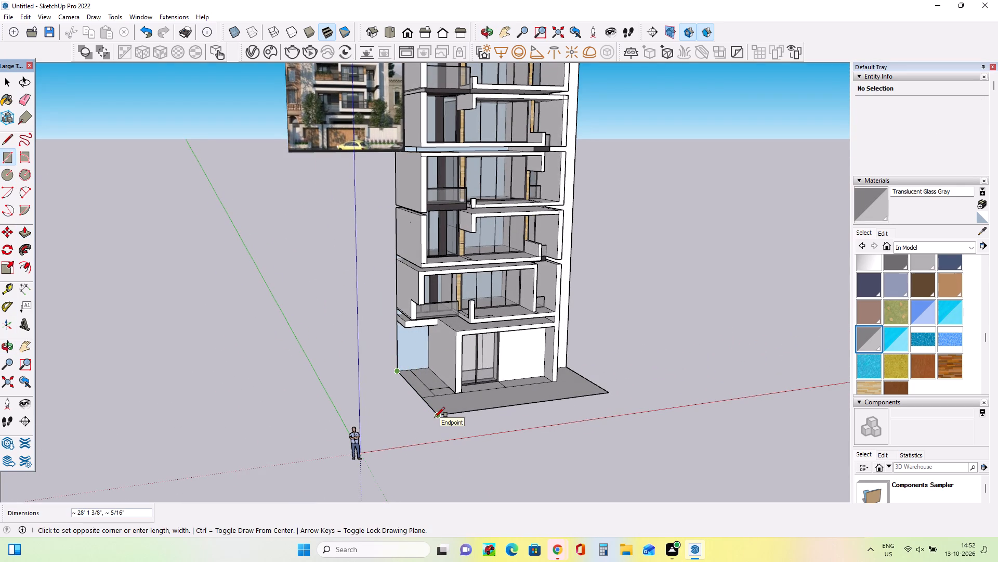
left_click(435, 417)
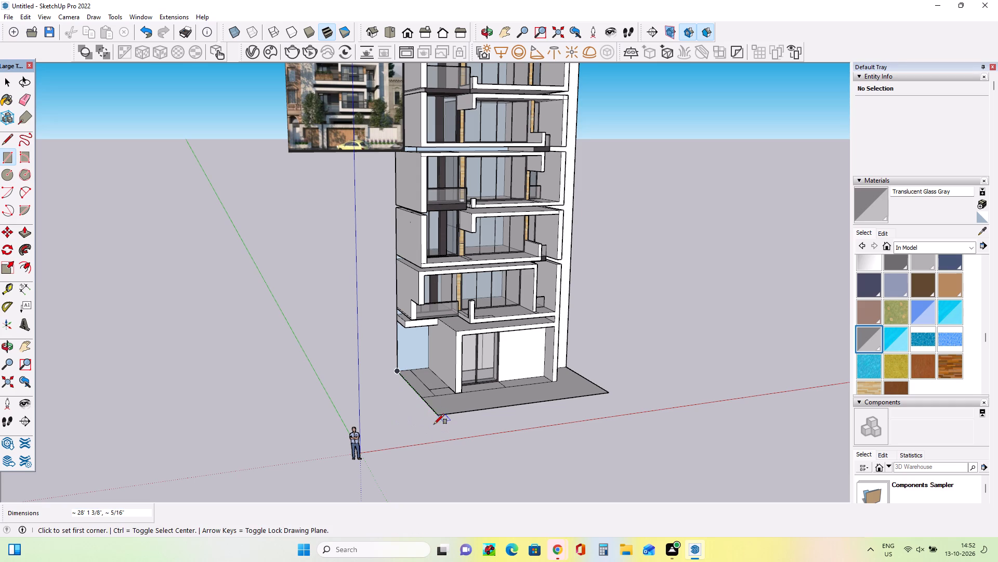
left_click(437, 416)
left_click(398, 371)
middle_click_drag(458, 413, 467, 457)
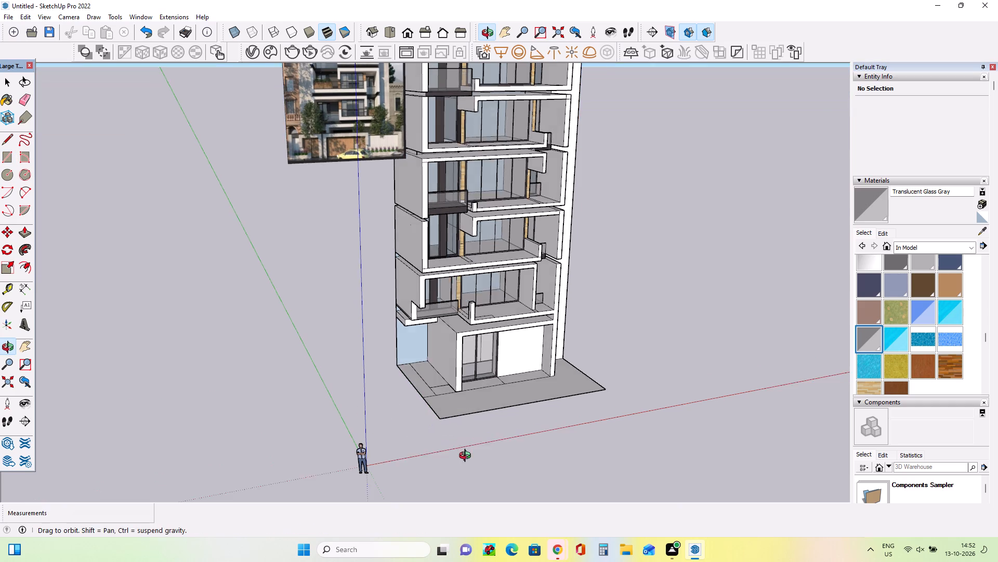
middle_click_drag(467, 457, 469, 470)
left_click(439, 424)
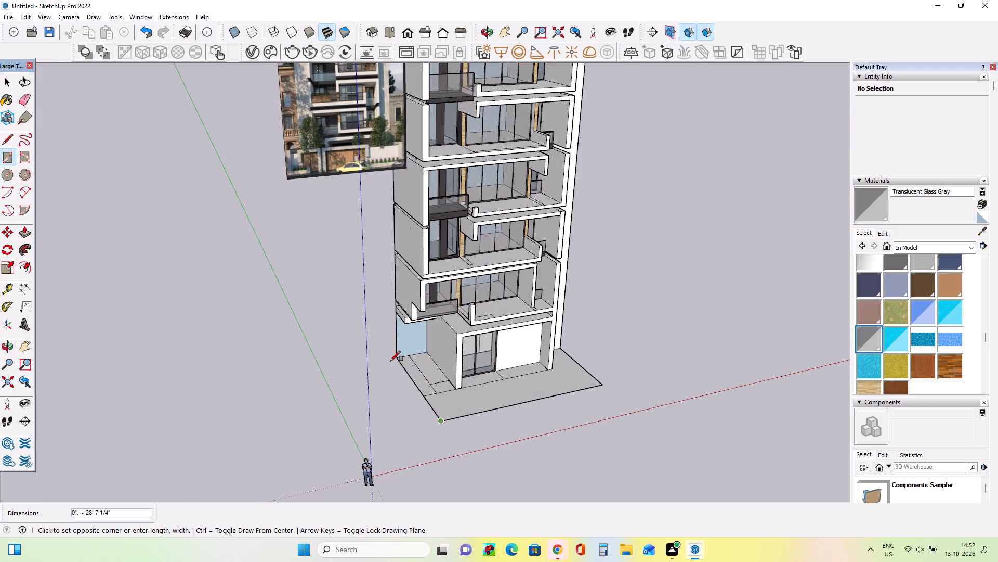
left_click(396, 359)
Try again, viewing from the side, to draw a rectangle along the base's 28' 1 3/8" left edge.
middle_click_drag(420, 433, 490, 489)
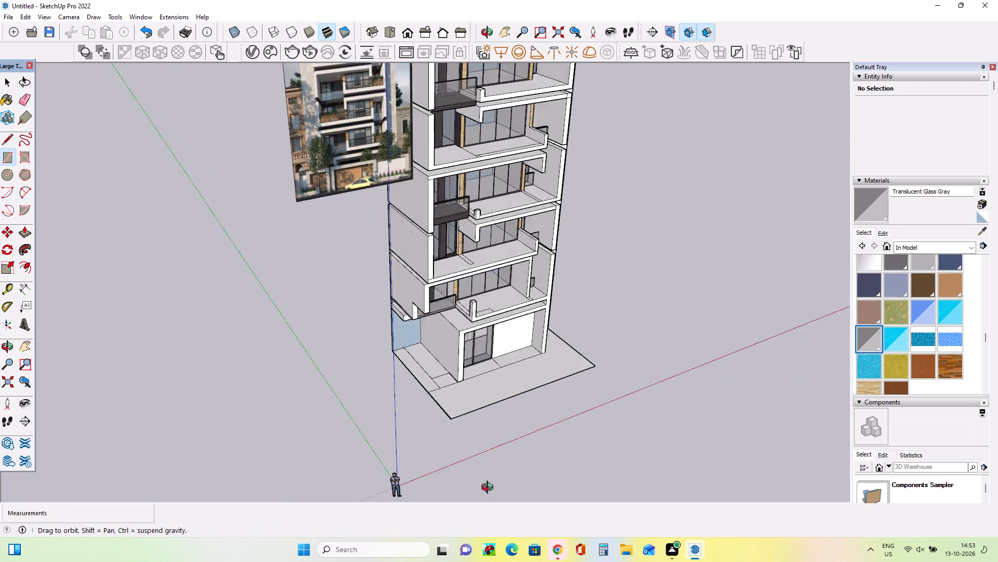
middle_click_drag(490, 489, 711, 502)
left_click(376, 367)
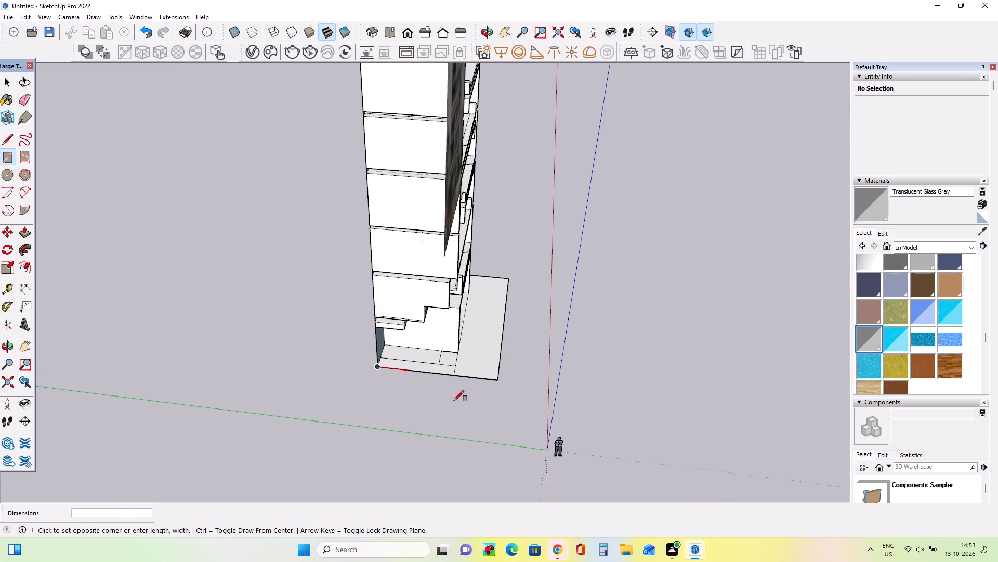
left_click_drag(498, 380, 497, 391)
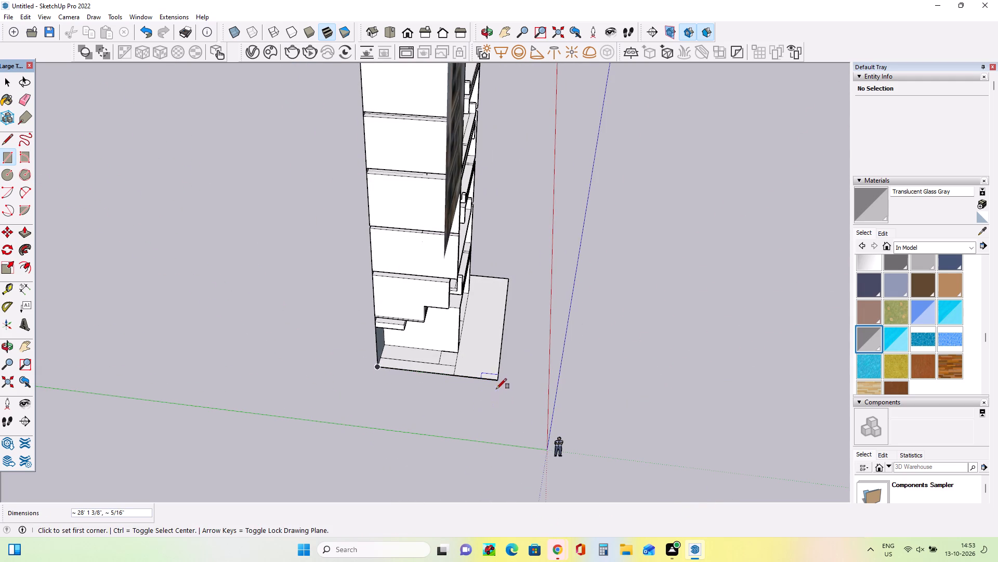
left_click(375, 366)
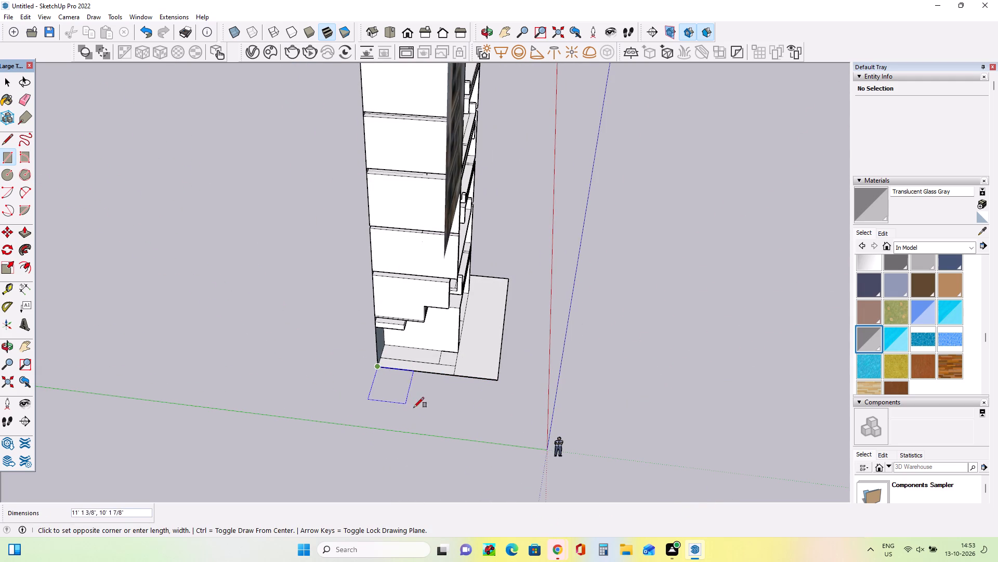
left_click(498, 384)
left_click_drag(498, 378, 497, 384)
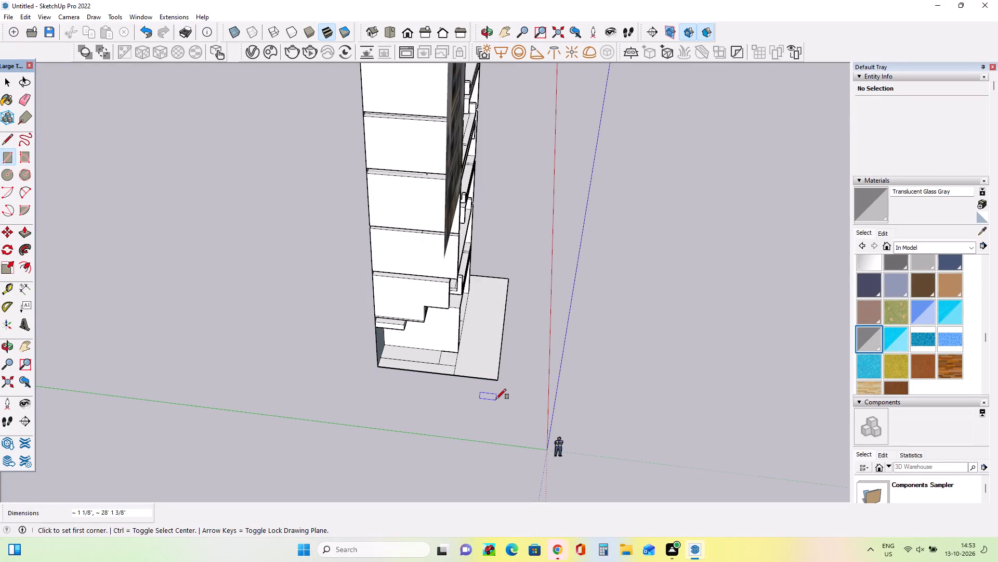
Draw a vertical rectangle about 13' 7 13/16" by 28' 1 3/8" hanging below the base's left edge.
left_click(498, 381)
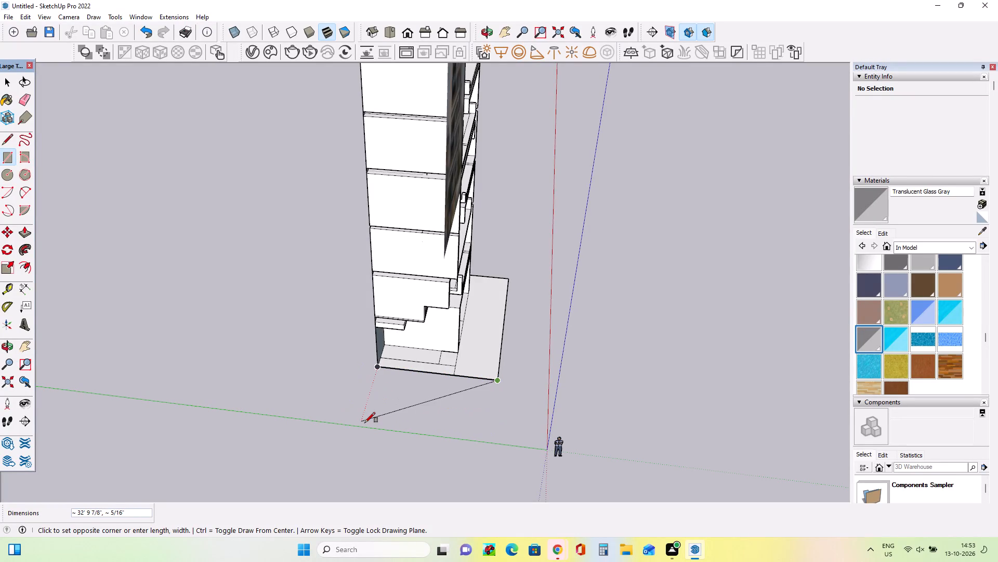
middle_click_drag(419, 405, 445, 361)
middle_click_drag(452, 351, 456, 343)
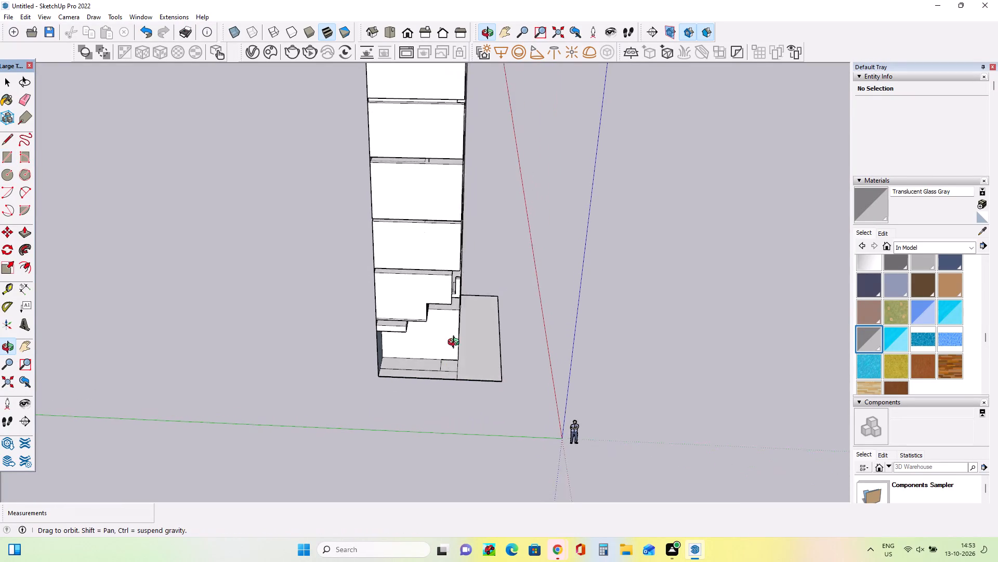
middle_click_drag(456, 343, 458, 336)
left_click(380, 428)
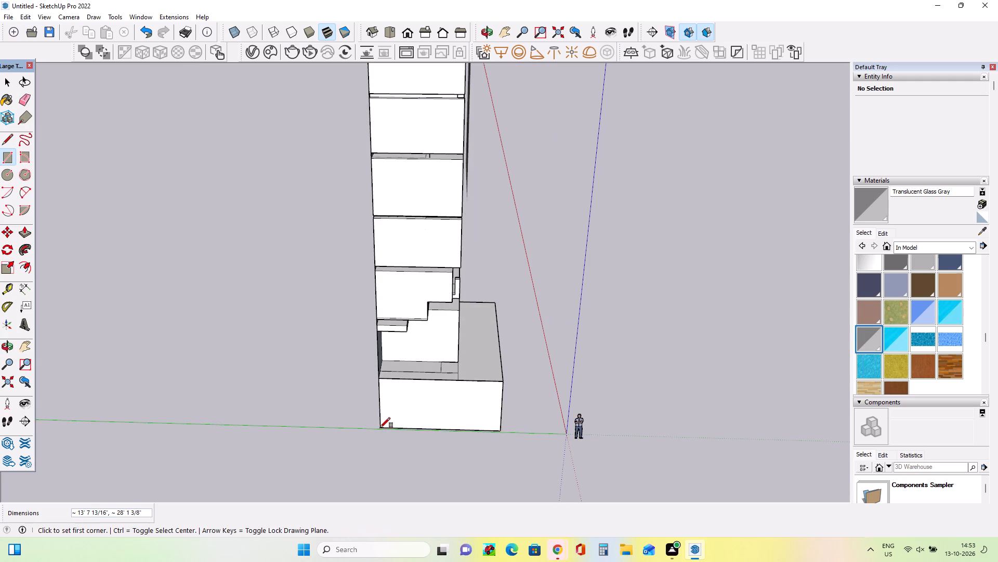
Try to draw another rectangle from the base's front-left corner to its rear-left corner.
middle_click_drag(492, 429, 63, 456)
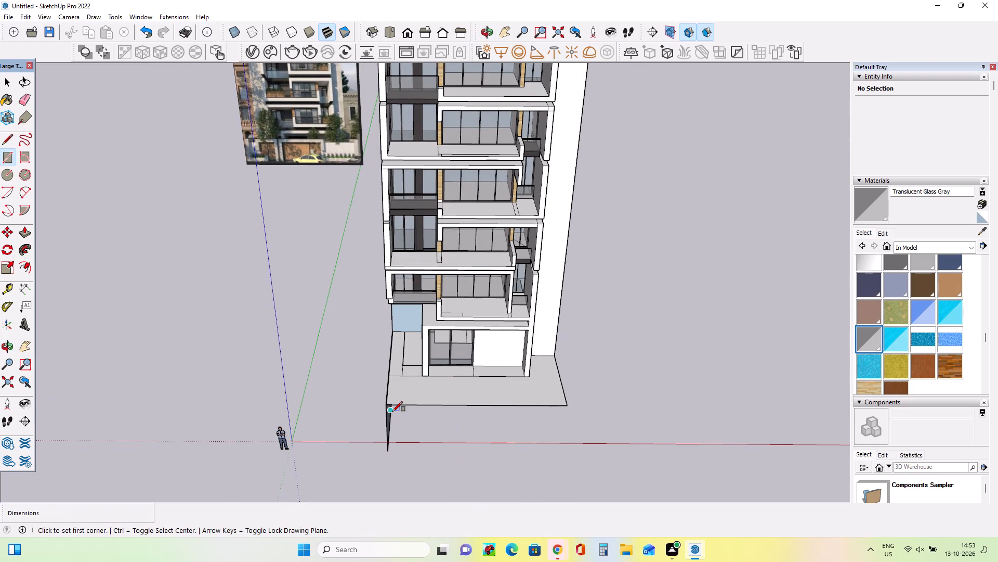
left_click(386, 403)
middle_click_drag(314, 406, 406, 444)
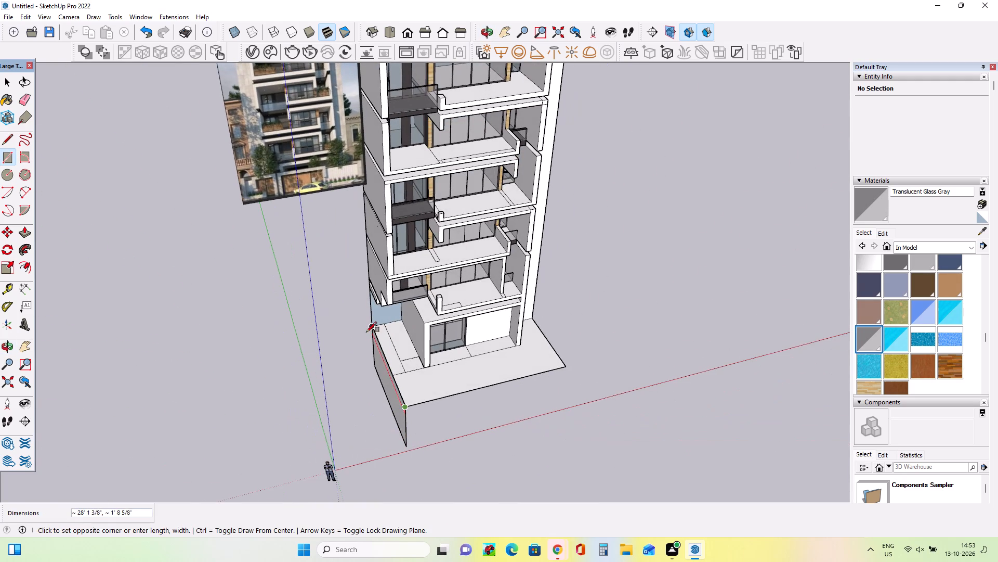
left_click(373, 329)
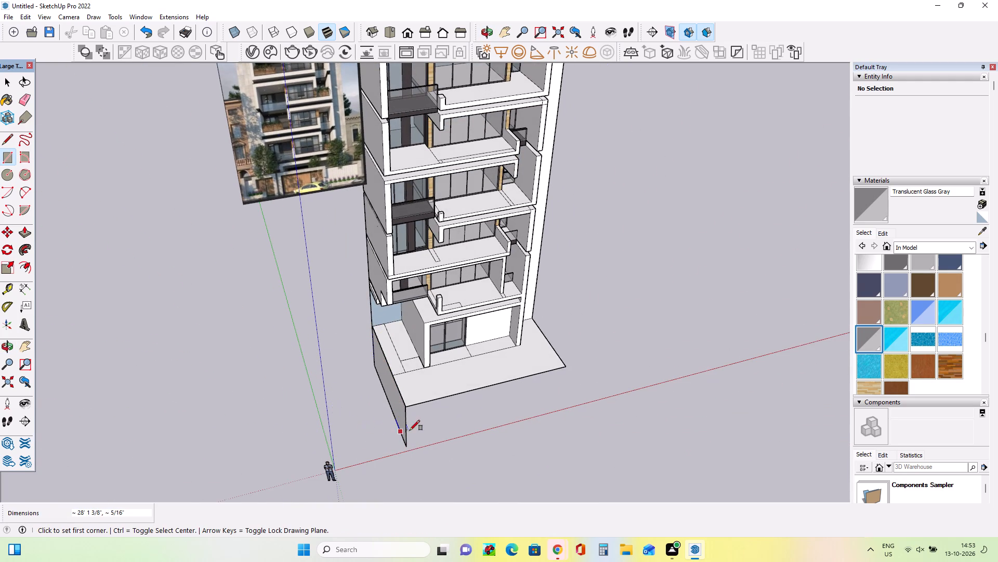
Draw a flat ground rectangle outward from the base's front-left corner, extending the ground on the building's left side.
middle_click_drag(410, 430, 516, 458)
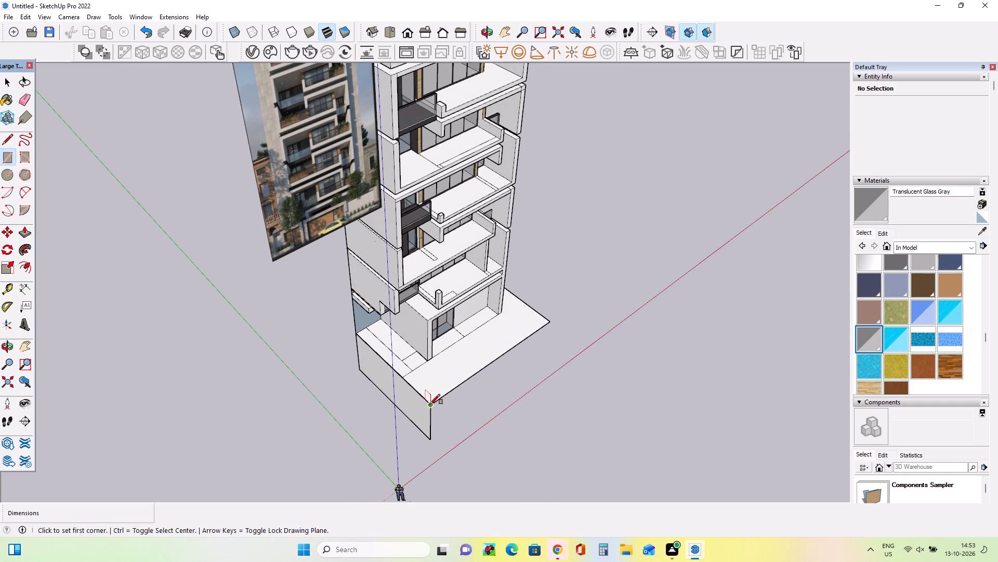
left_click(429, 408)
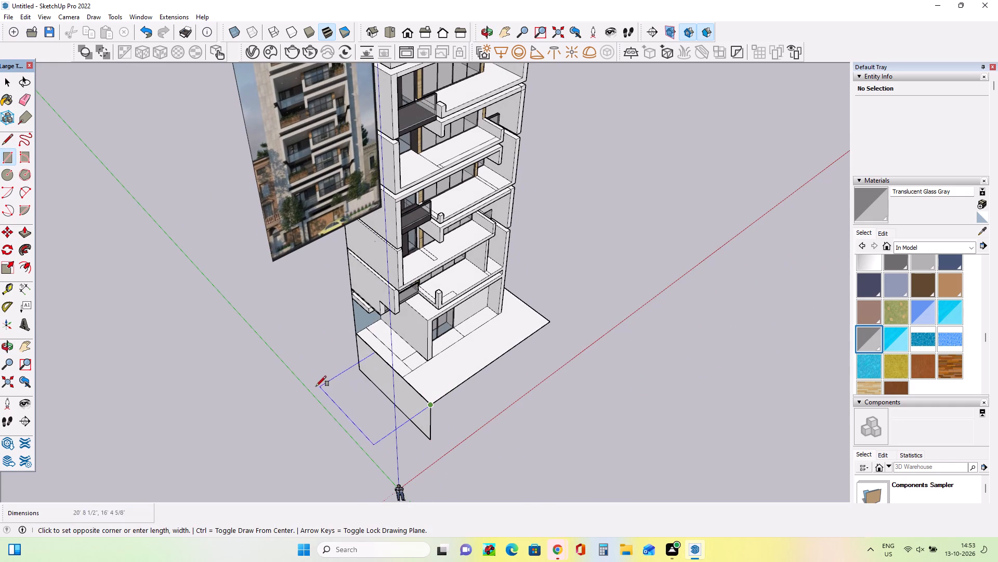
left_click(300, 378)
middle_click_drag(472, 424, 329, 326)
scroll(463, 452, "down", 1)
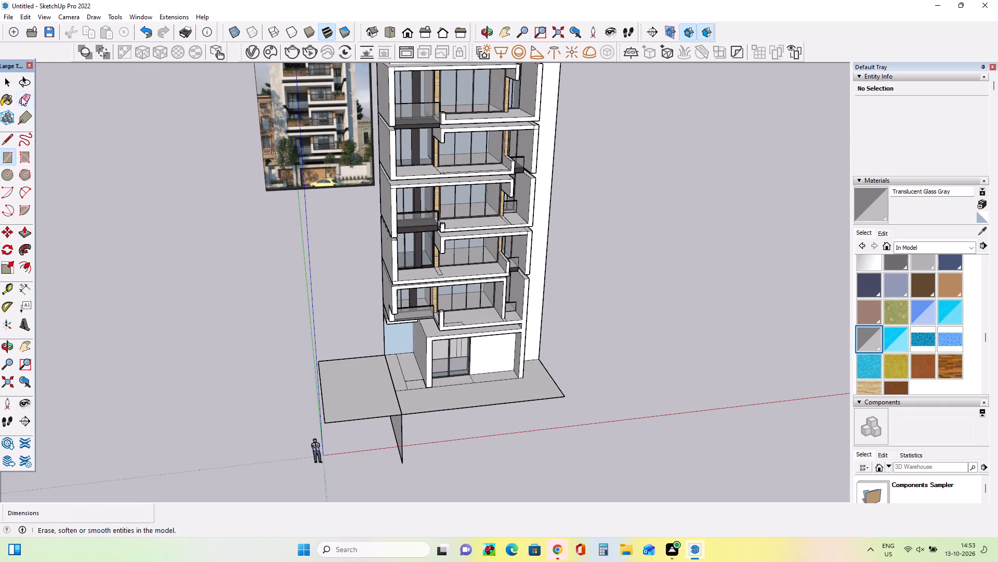
Erase the edges of the vertical rectangle hanging below the base's left edge.
left_click(21, 97)
left_click_drag(400, 432, 408, 435)
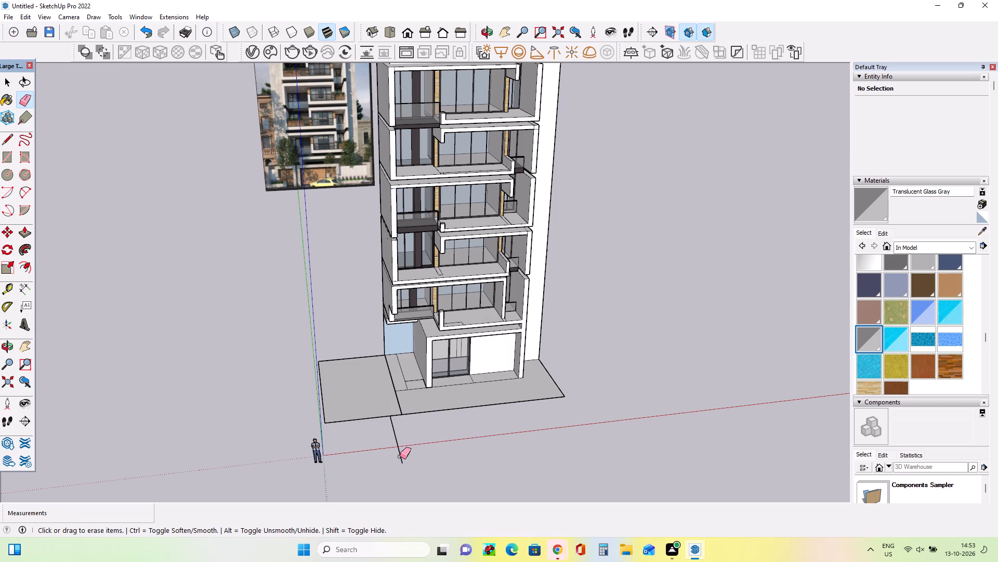
left_click(400, 456)
Measure the front width of the tall right-side volume at ground level.
middle_click_drag(411, 438, 399, 465)
scroll(416, 390, "up", 4)
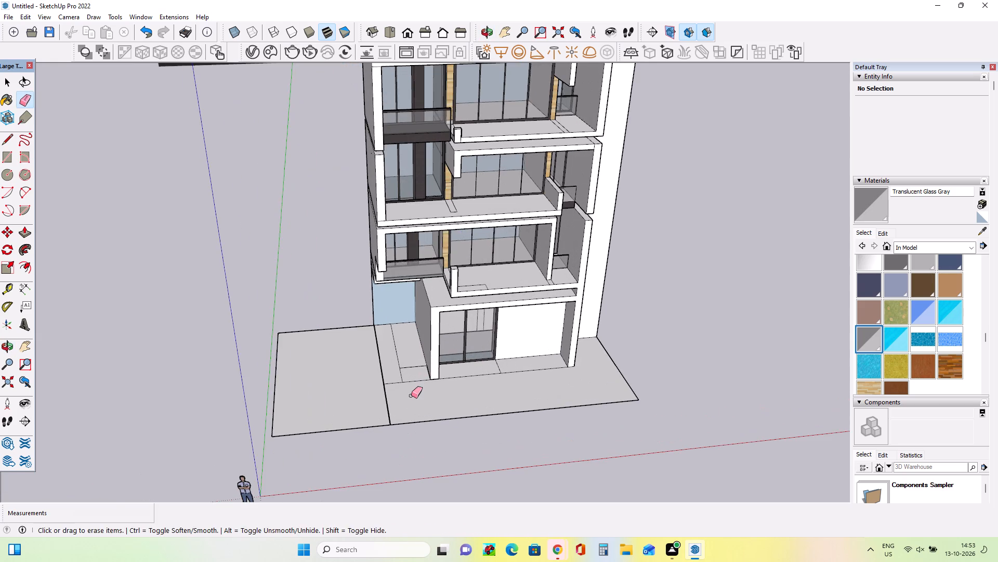
middle_click_drag(411, 395, 414, 404)
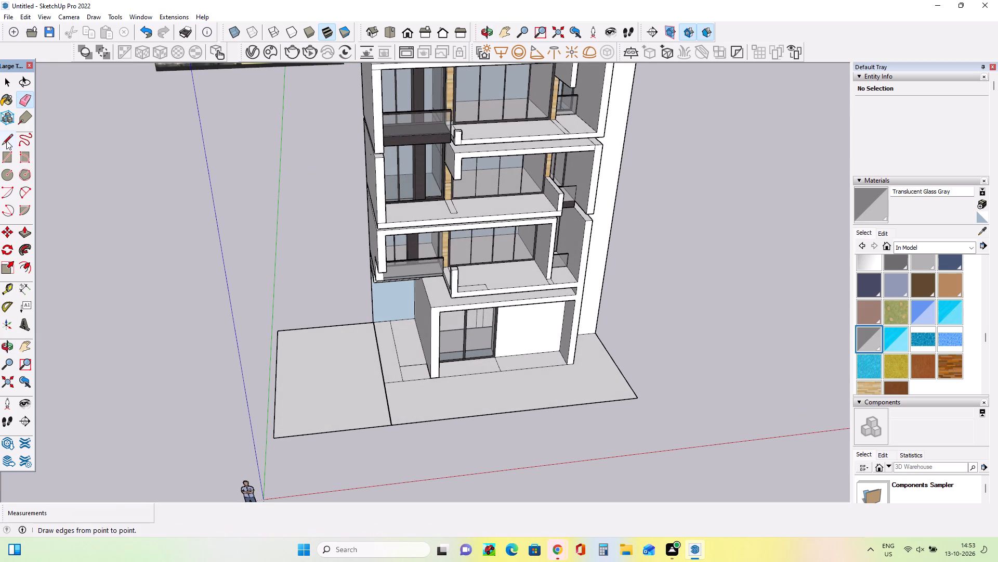
left_click(6, 140)
middle_click_drag(612, 392, 477, 373)
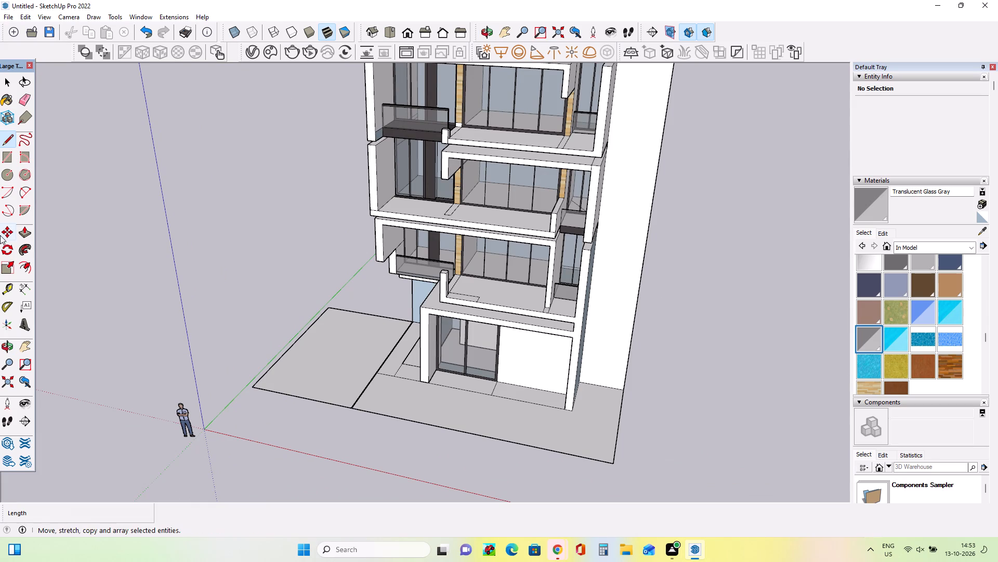
left_click(5, 293)
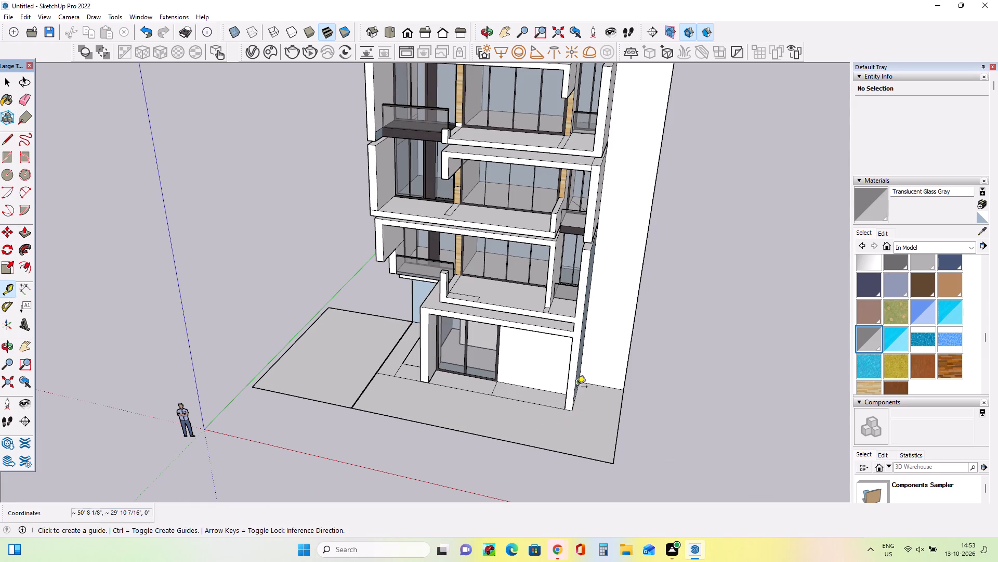
left_click(581, 386)
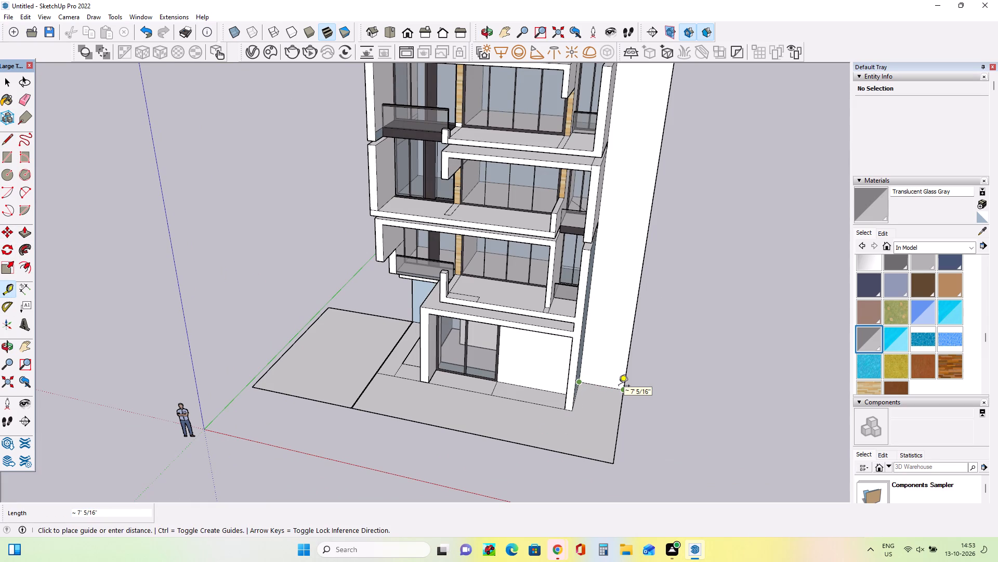
key("Escape")
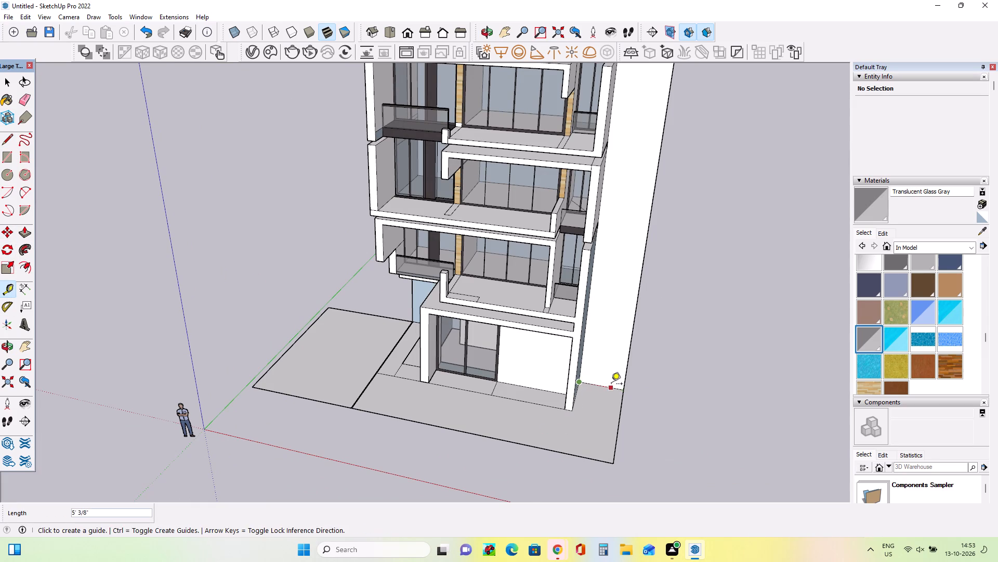
Mark a guide point about 7' 5 5/16" along the left ground extension's rear edge and draw a 28' 1 3/8" deep rectangle beside the base.
middle_click_drag(332, 412, 426, 462)
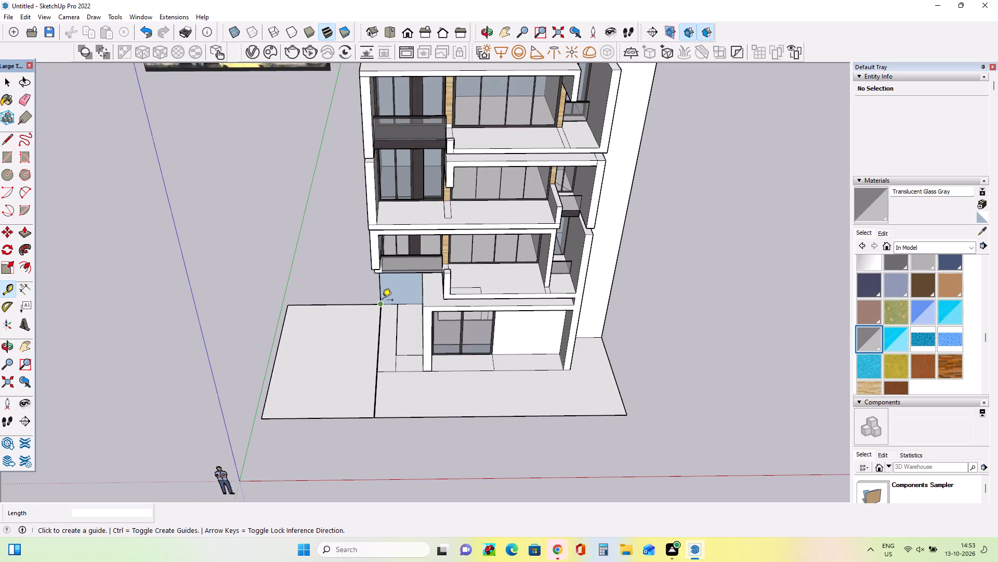
left_click(380, 303)
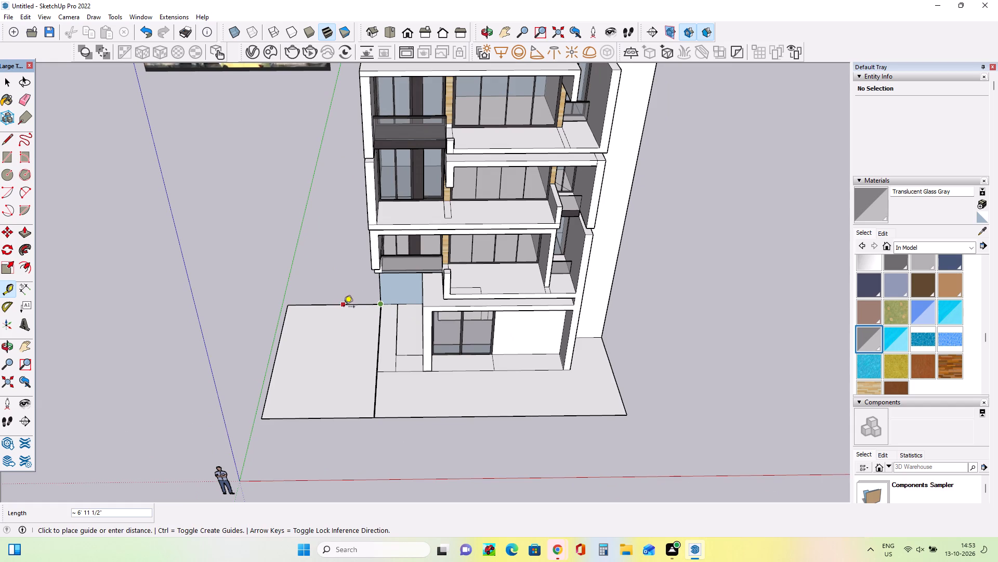
left_click(341, 307)
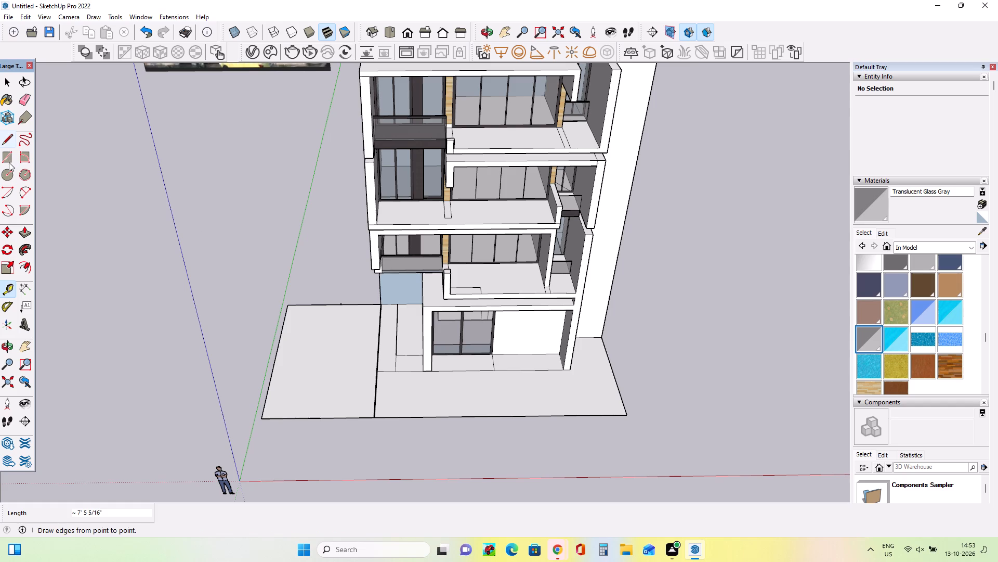
left_click(9, 162)
left_click(344, 302)
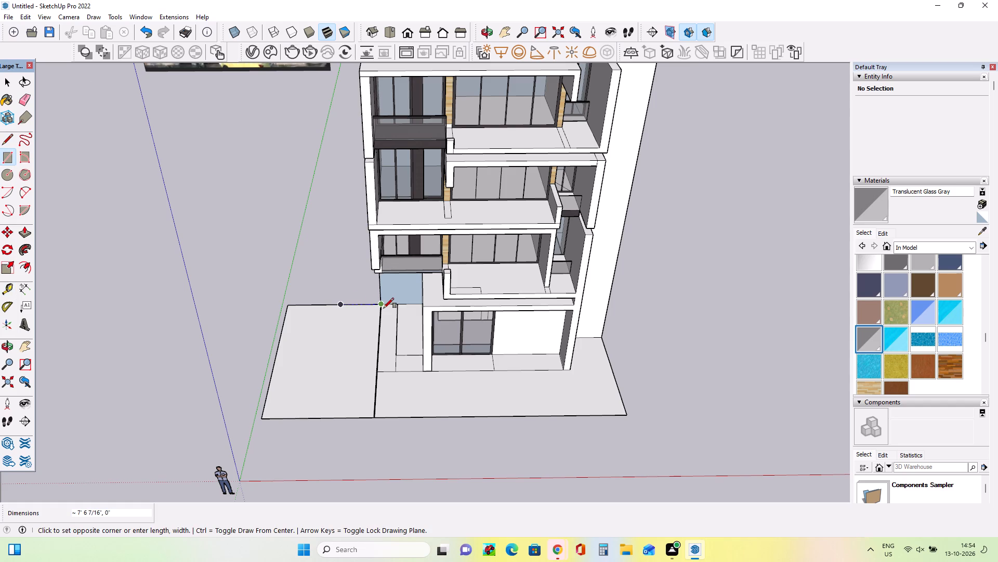
left_click(384, 306)
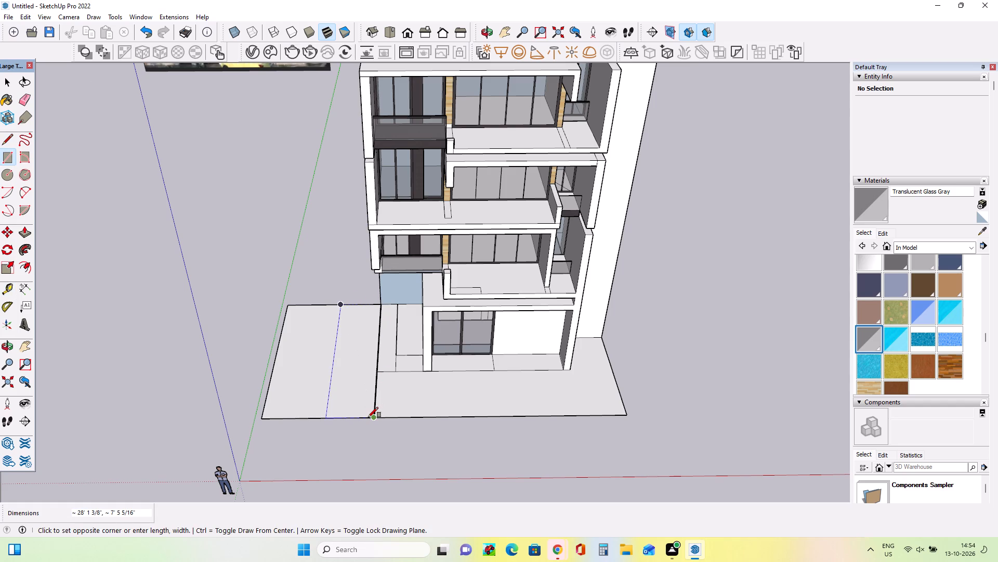
left_click(368, 417)
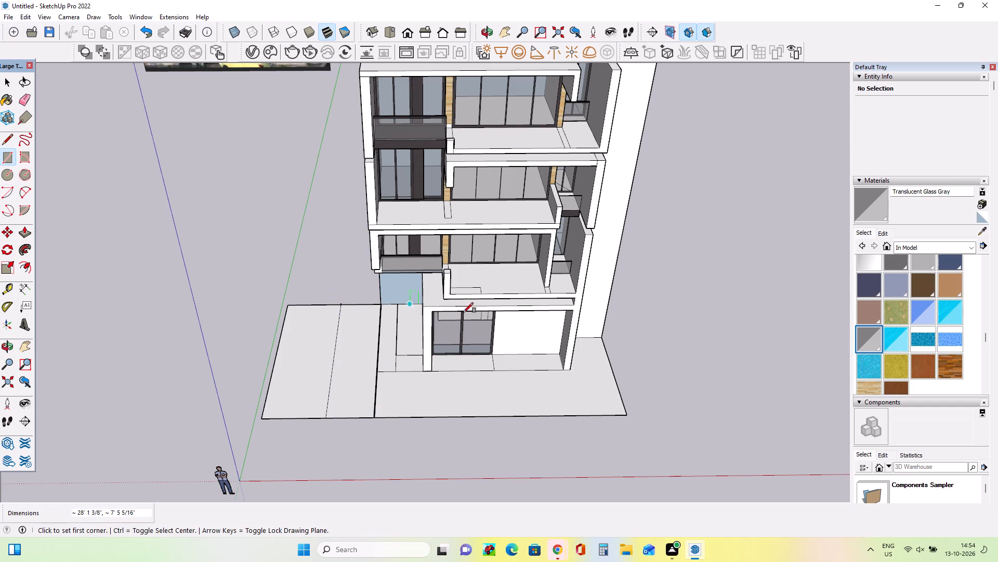
Divide the new left ground strip with a line aligned to the right-side volume's front inner corner.
middle_click_drag(600, 336, 507, 312)
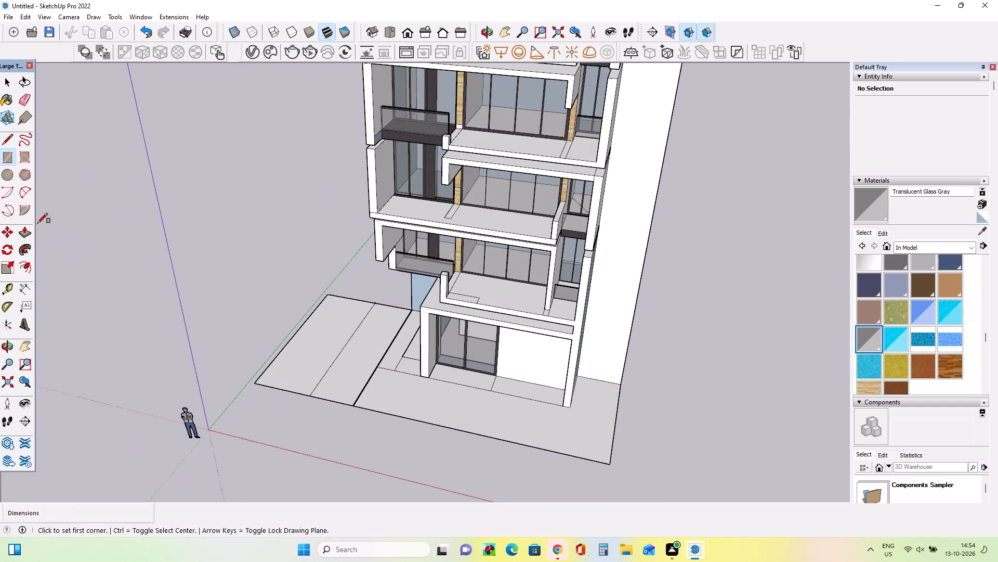
left_click(5, 136)
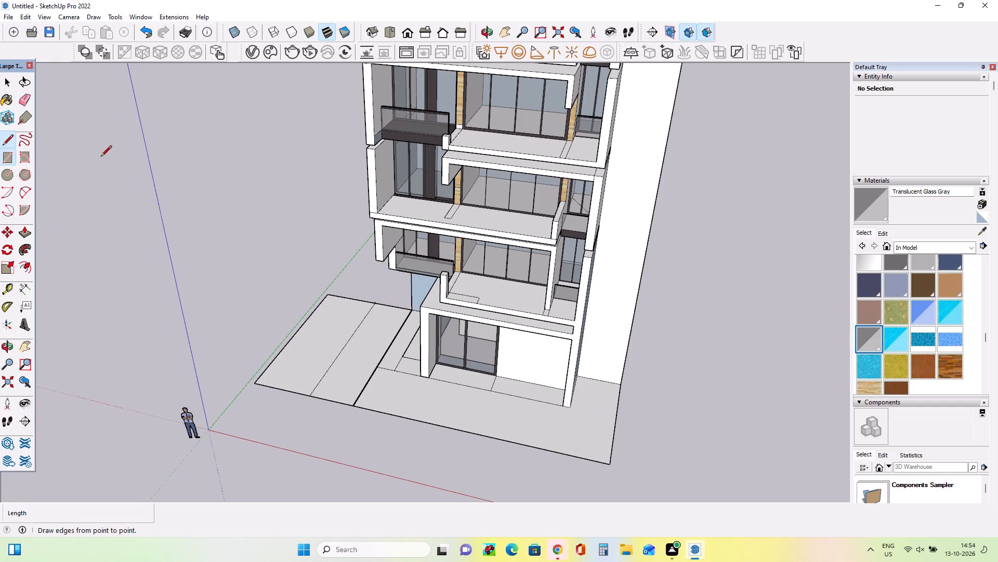
left_click(576, 377)
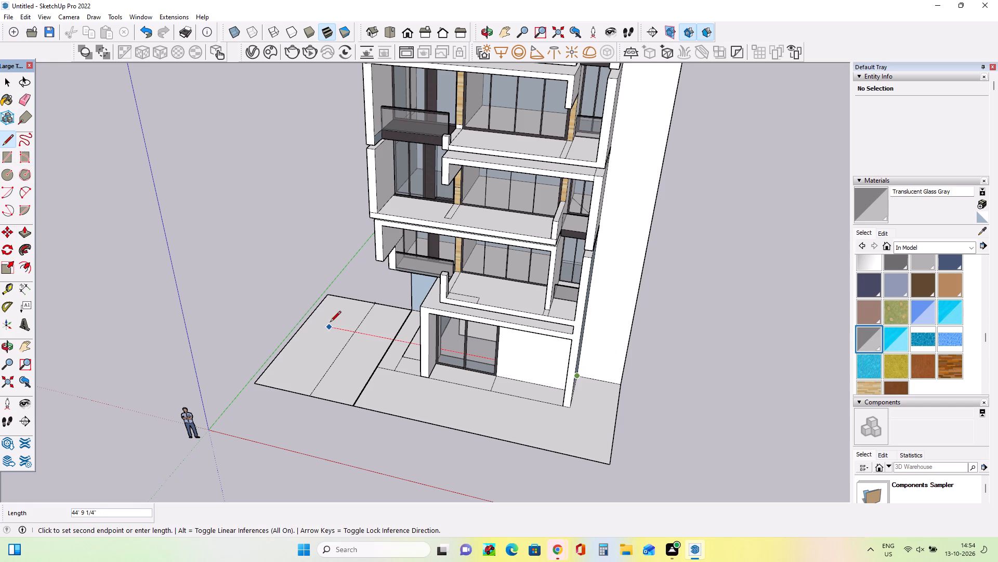
left_click(356, 333)
key("space")
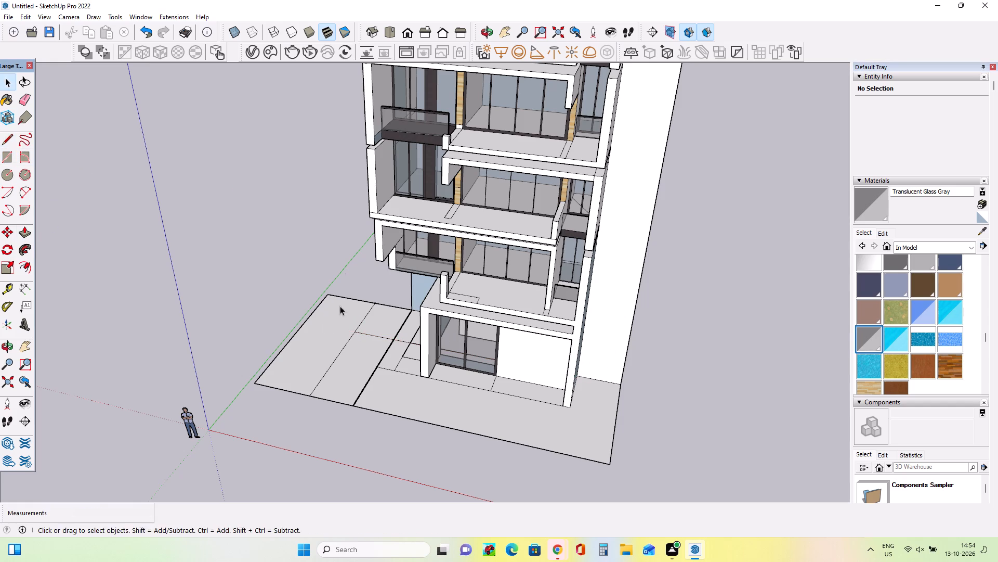
Extrude the rear part of the left ground strip upward about 88' 3 3/4" as a tall left-side volume.
left_click(30, 232)
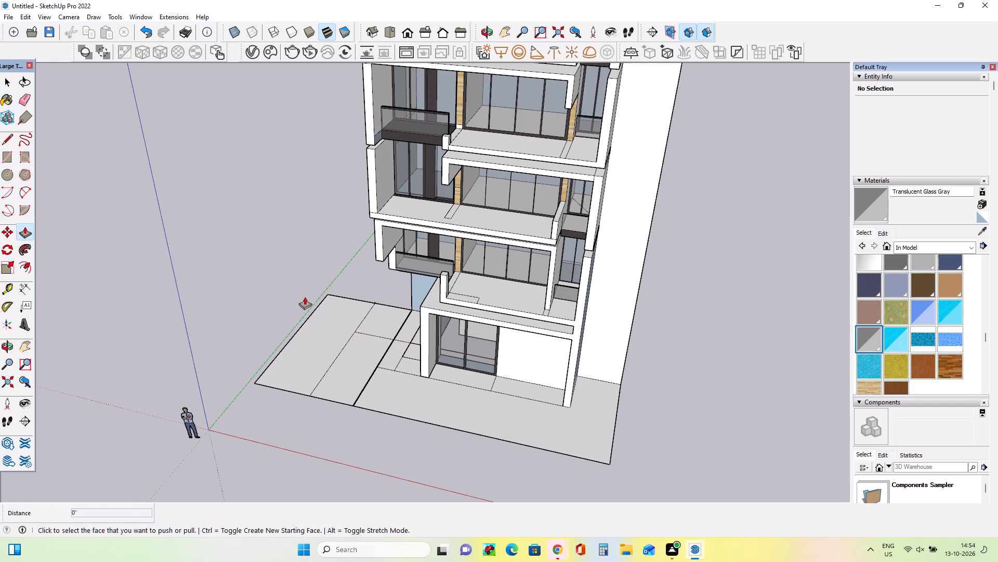
left_click(382, 327)
middle_click_drag(359, 217, 495, 228)
middle_click_drag(506, 228, 518, 228)
middle_click_drag(560, 228, 579, 229)
scroll(579, 229, "down", 9)
scroll(507, 91, "down", 7)
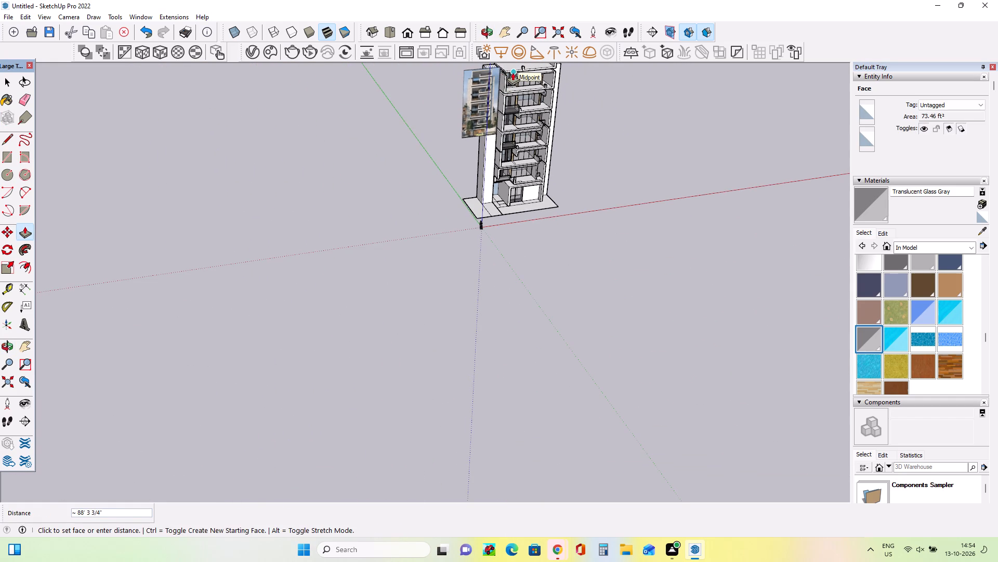
left_click(513, 72)
Move the reference image about 76' 9 7/16" to the right side of the building.
middle_click_drag(621, 103, 509, 123)
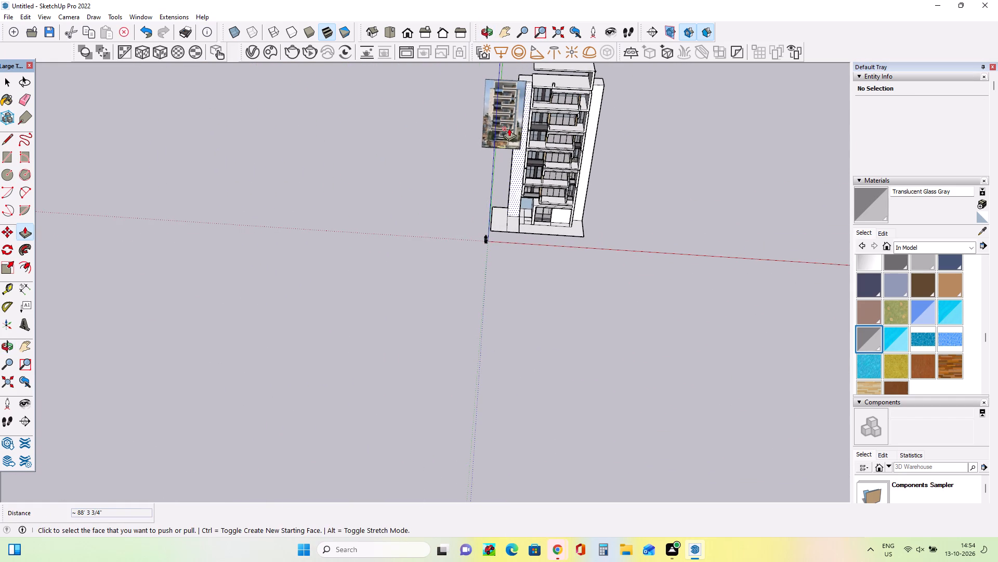
left_click(8, 236)
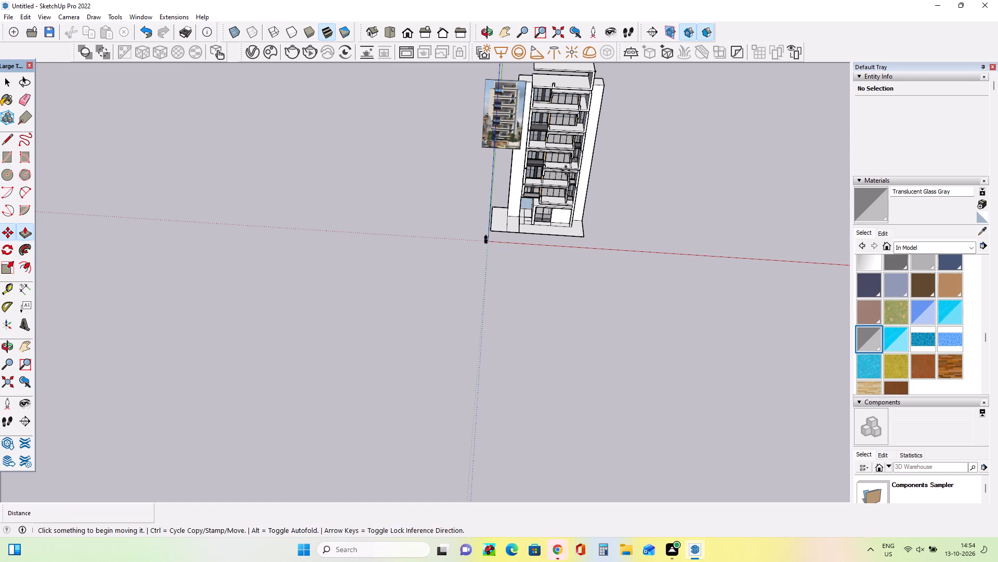
left_click(517, 140)
left_click(654, 159)
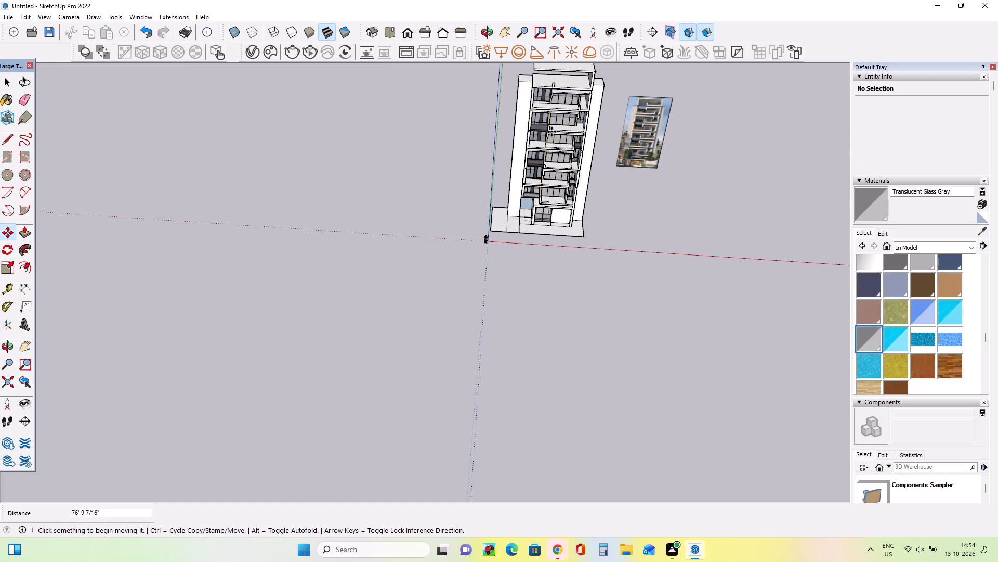
Enlarge the reference image, scaling its height by about 1.30 and 1.64 and its width by about 2.00, and extend its left edge outward.
left_click(0, 266)
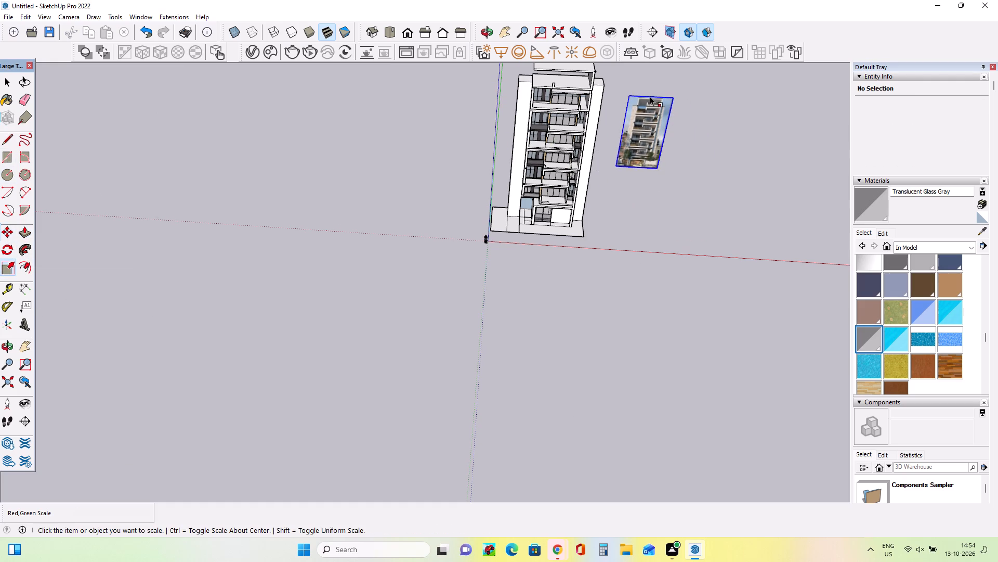
left_click(650, 96)
left_click(652, 99)
left_click(658, 74)
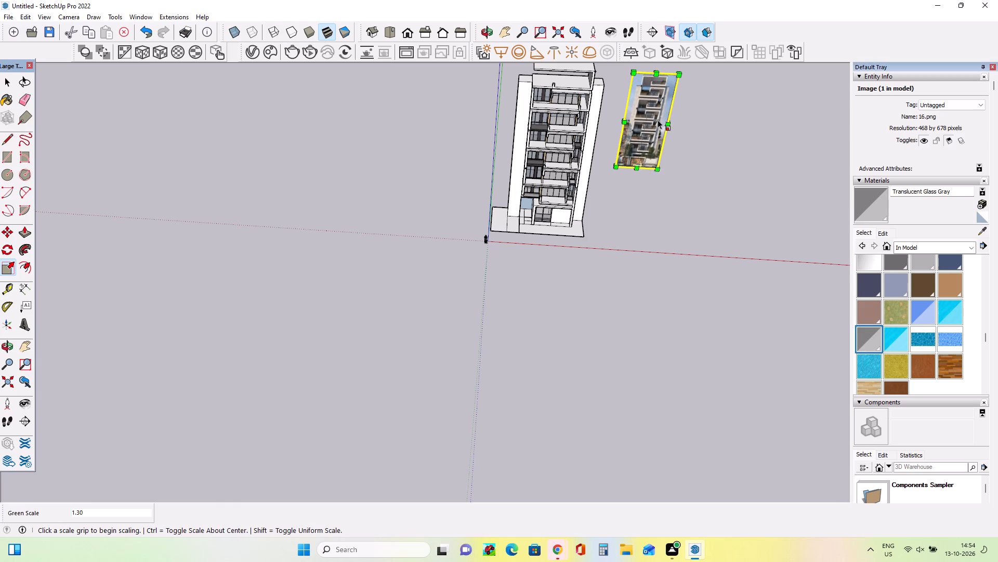
left_click(637, 167)
left_click(624, 220)
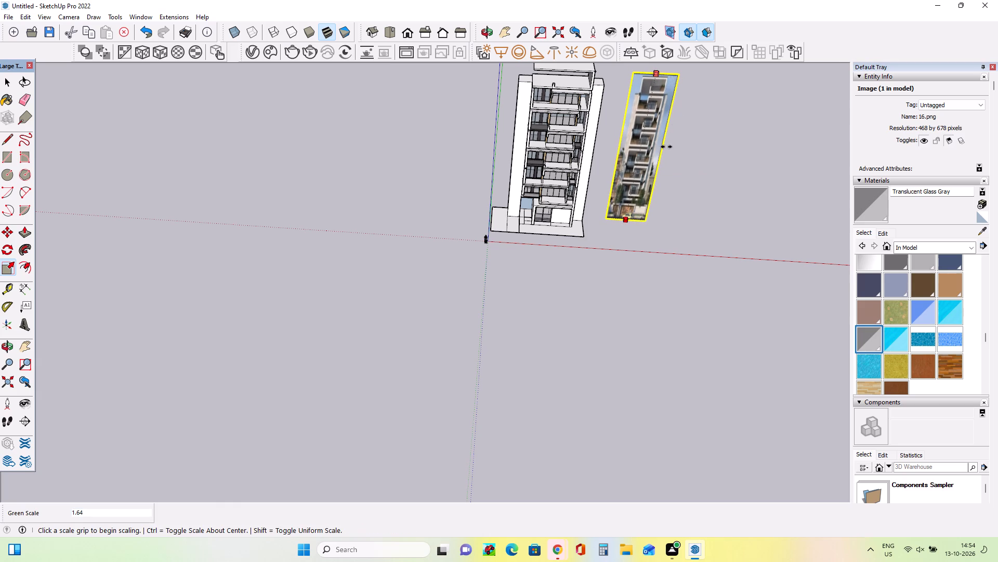
left_click(664, 151)
left_click(705, 155)
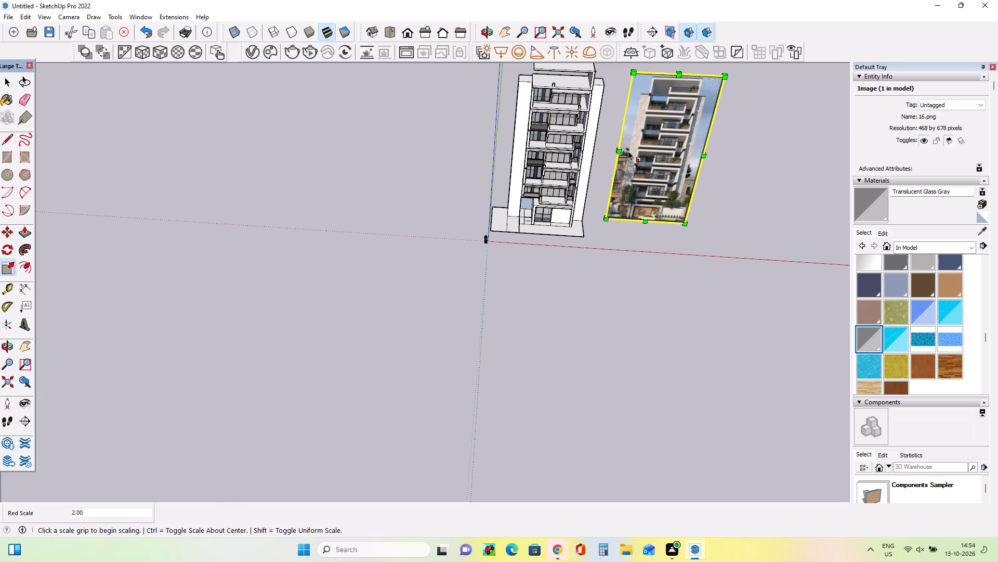
left_click(616, 150)
left_click(598, 150)
Compare the building model with the enlarged reference image, examining the side volumes and the lower-floor balconies up close.
middle_click_drag(698, 232, 659, 142)
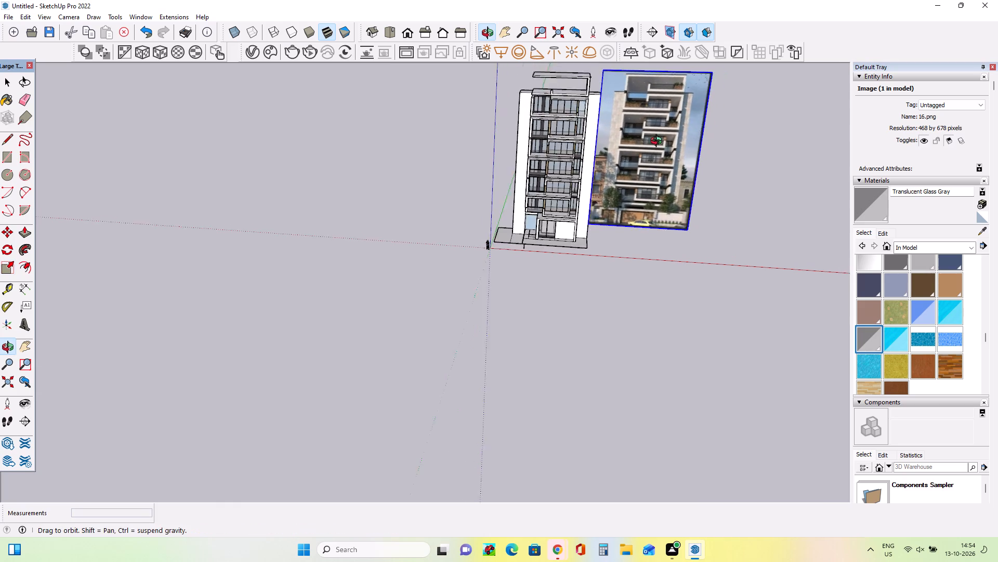
middle_click_drag(659, 142, 641, 117)
middle_click_drag(596, 255, 665, 236)
scroll(536, 194, "up", 4)
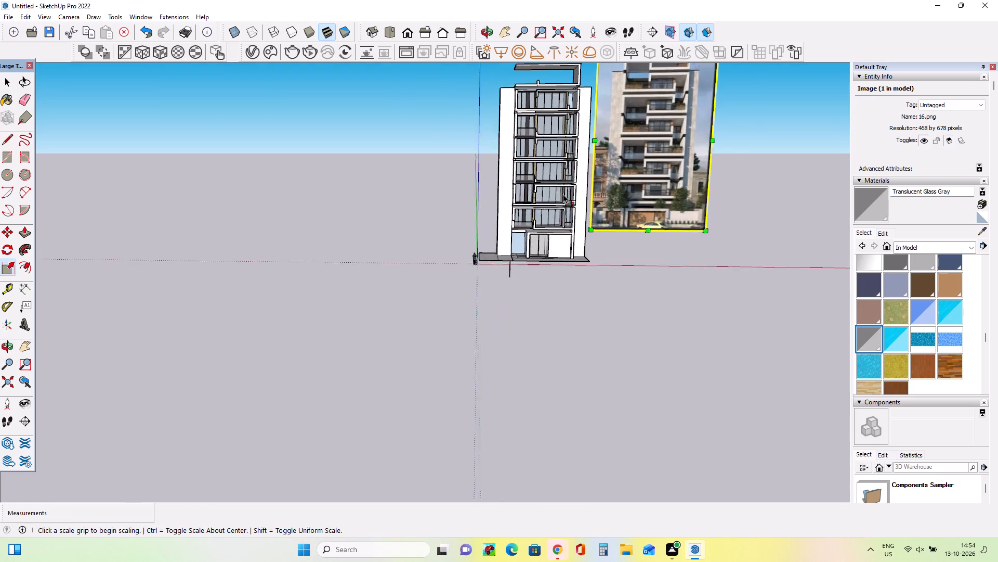
scroll(624, 231, "up", 2)
left_click(27, 348)
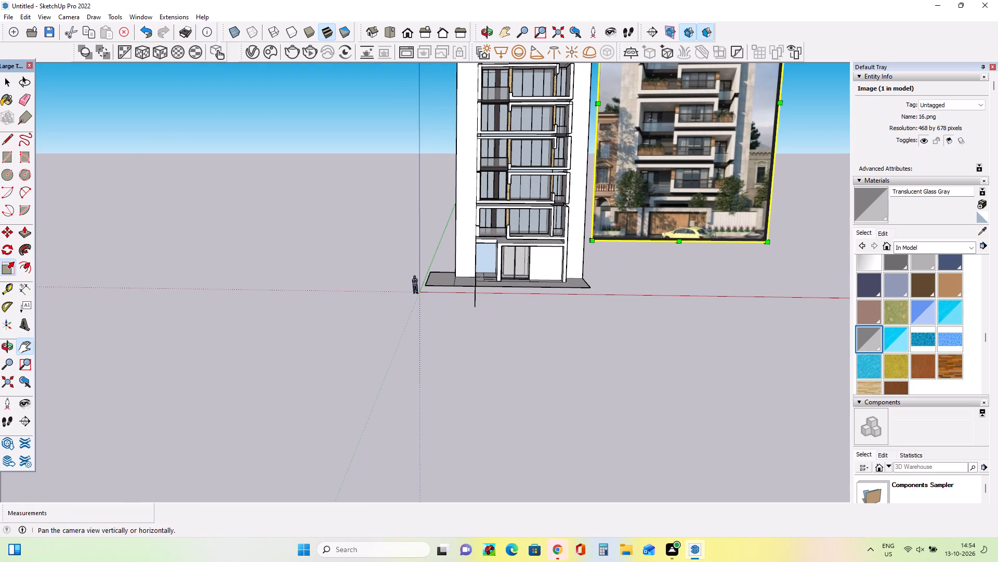
left_click_drag(429, 168, 227, 342)
left_click_drag(485, 231, 466, 270)
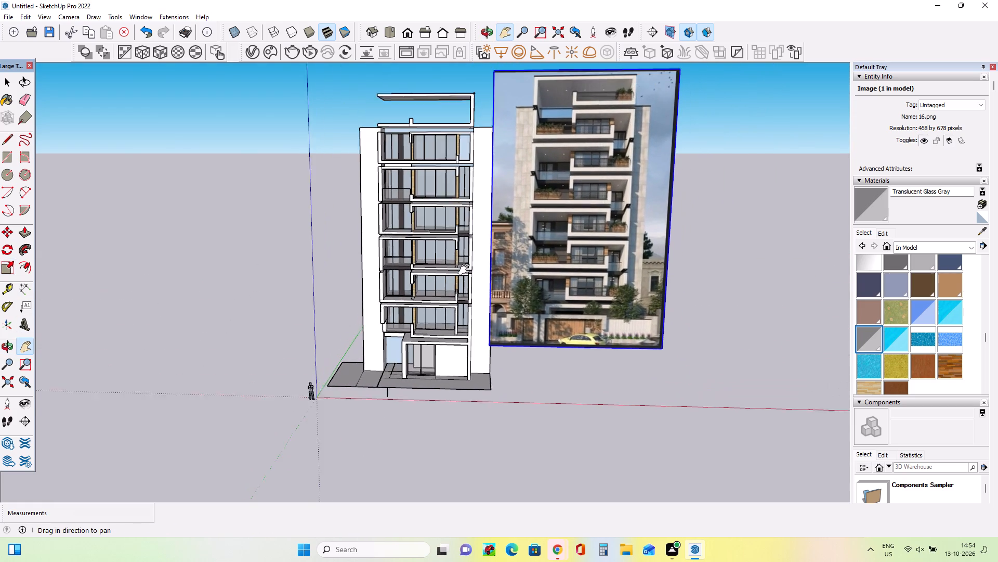
left_click_drag(466, 270, 463, 275)
middle_click_drag(641, 229, 661, 211)
middle_click_drag(526, 179, 544, 203)
scroll(564, 152, "up", 2)
middle_click(565, 152)
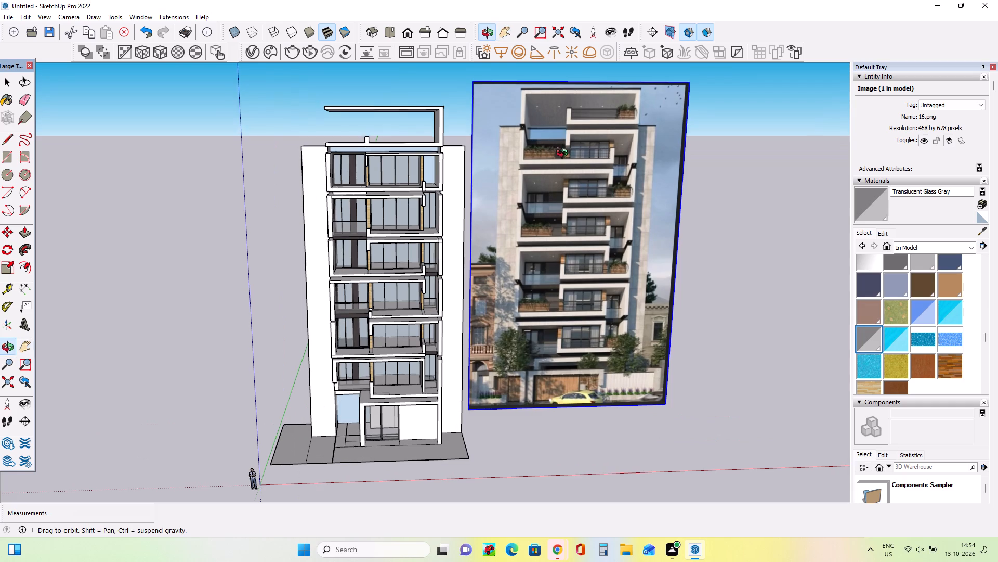
middle_click_drag(415, 145, 406, 149)
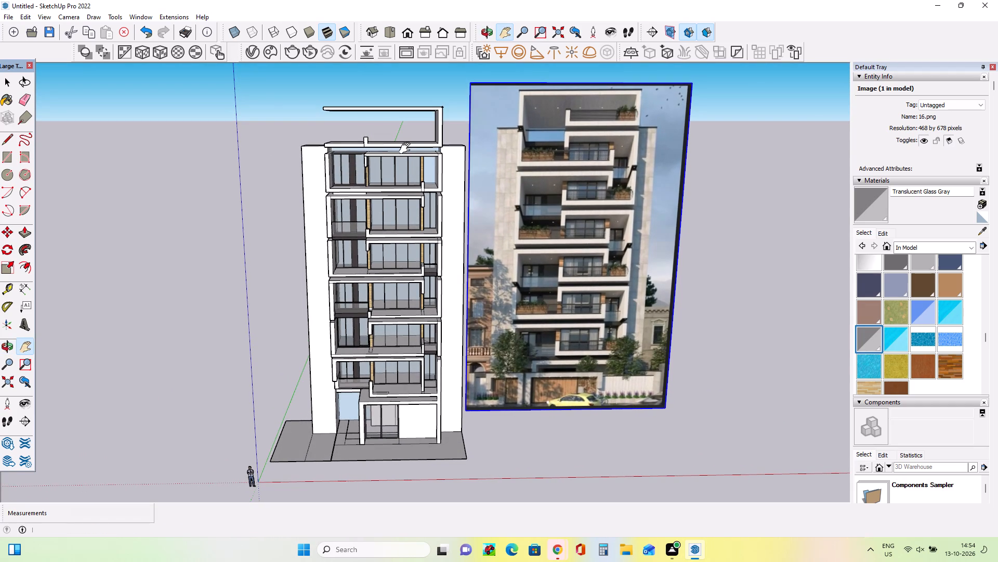
left_click_drag(405, 266, 400, 237)
middle_click_drag(405, 239, 406, 231)
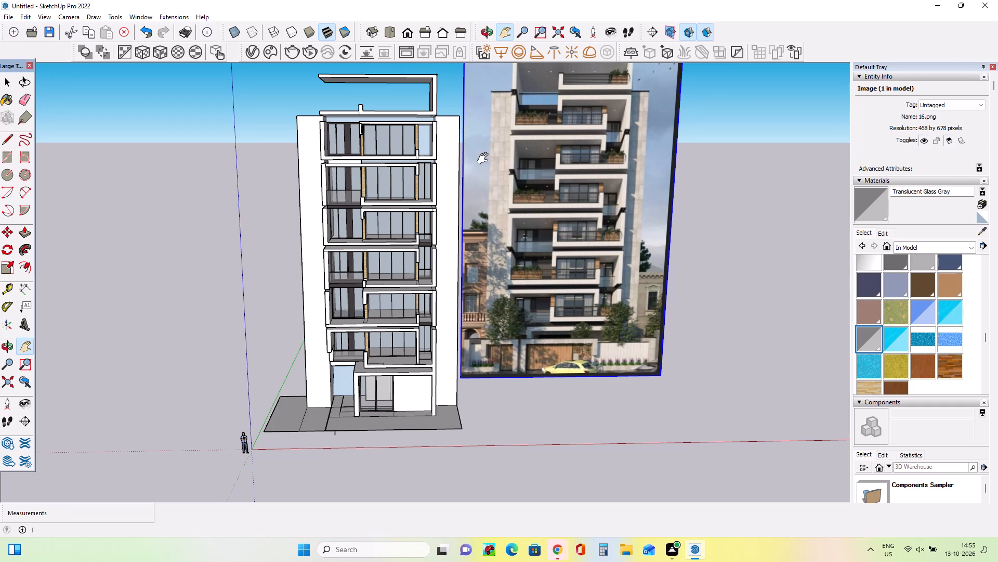
scroll(324, 313, "up", 11)
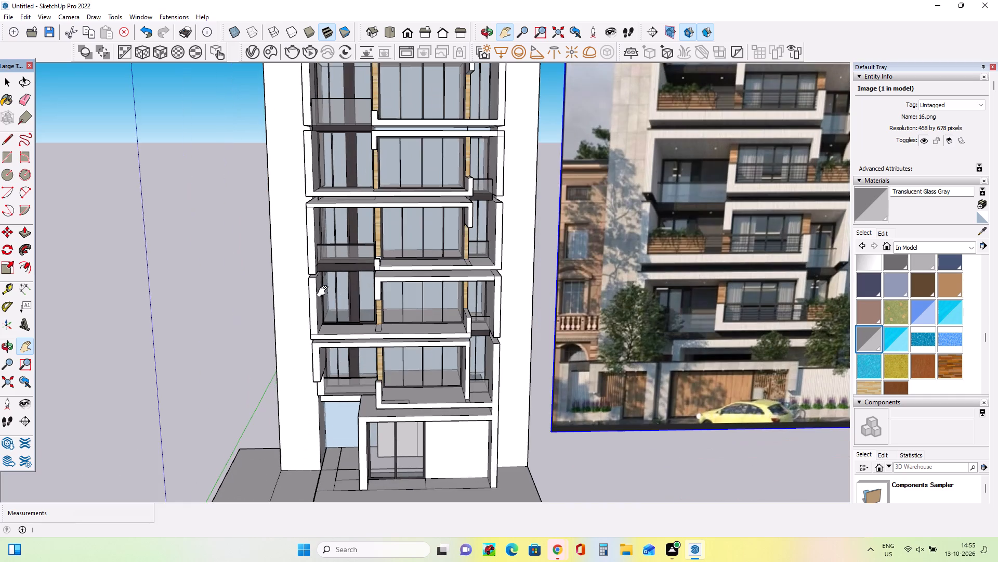
middle_click_drag(338, 291, 445, 292)
scroll(303, 362, "up", 5)
middle_click_drag(375, 354, 375, 340)
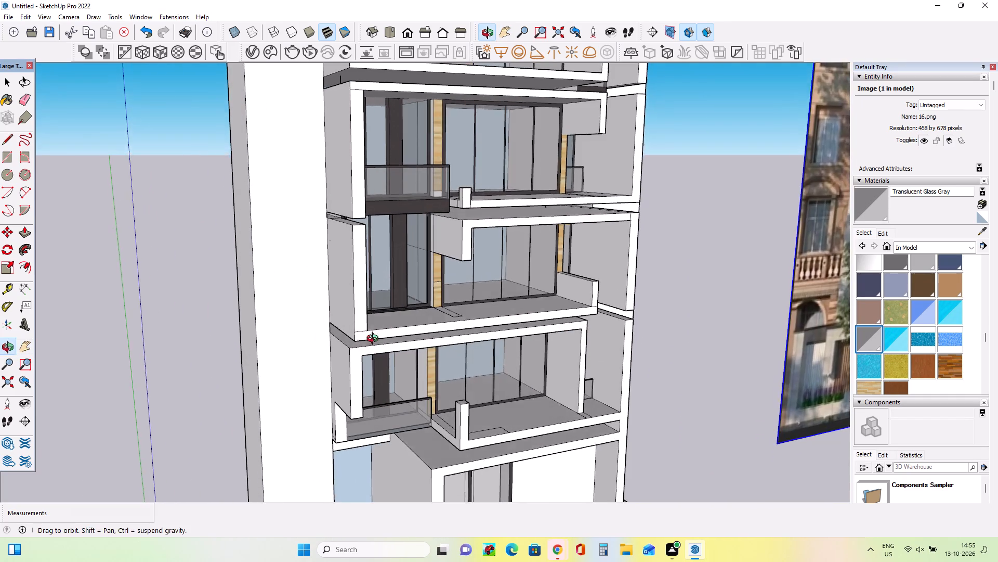
middle_click_drag(375, 340, 383, 320)
middle_click_drag(374, 354, 484, 306)
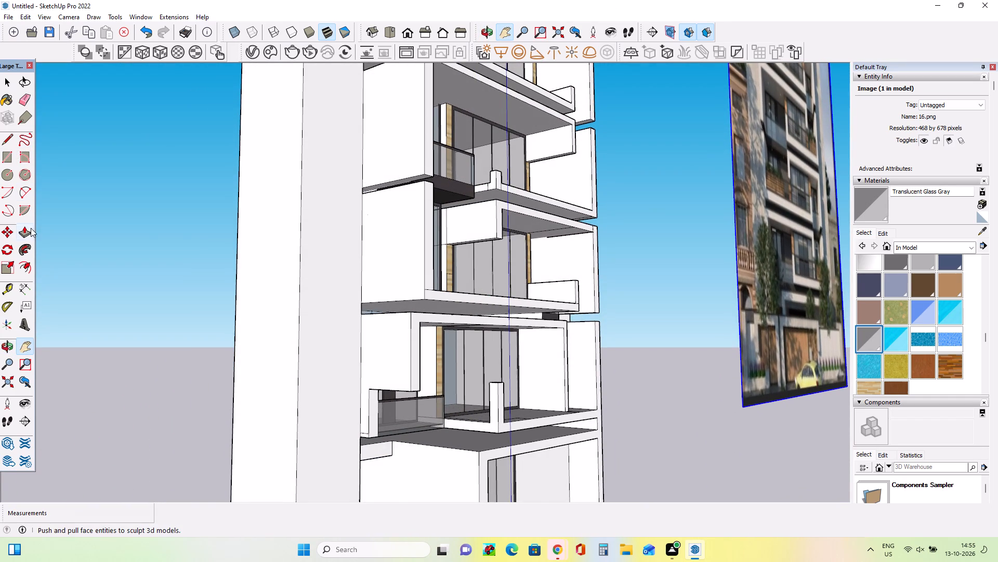
Extrude the front face of the lower-floor frame 1' 7 11/16" to line up with the slab of the floor above.
left_click(29, 229)
left_click(419, 321)
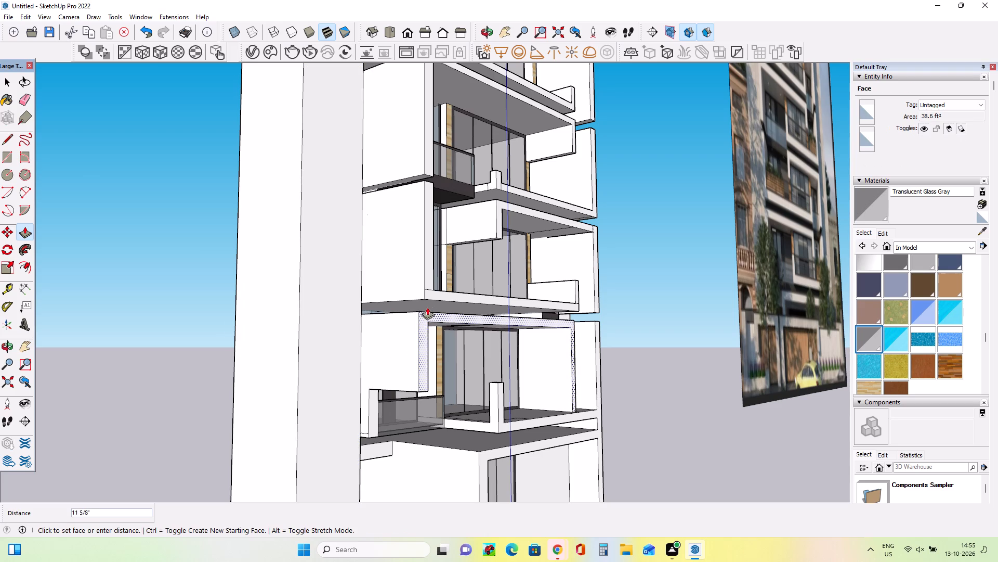
left_click(436, 289)
Push the tall volumes on the right and left sides of the building down flat to ground level.
middle_click_drag(464, 354, 399, 376)
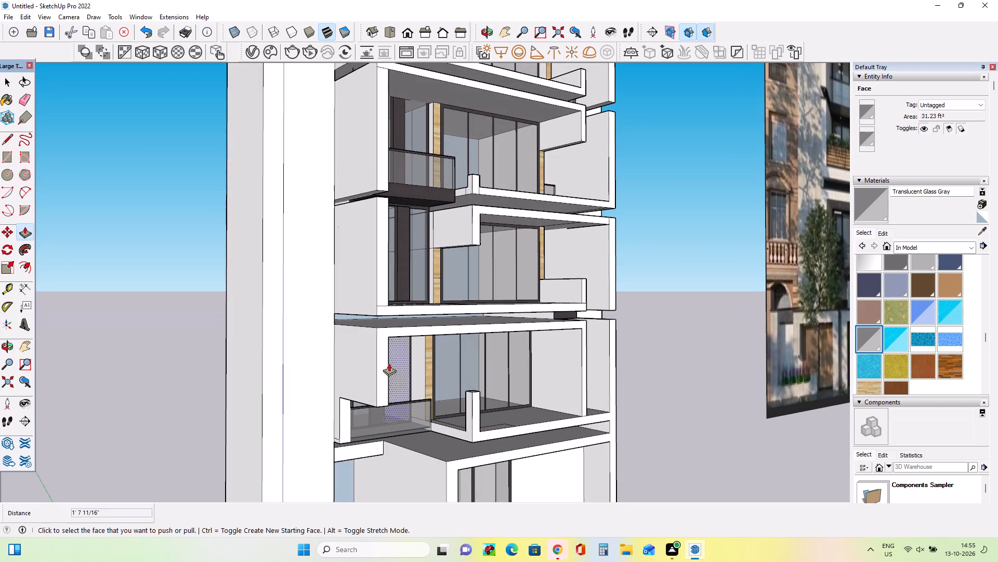
scroll(376, 328, "up", 4)
middle_click_drag(409, 328, 327, 379)
scroll(309, 366, "up", 4)
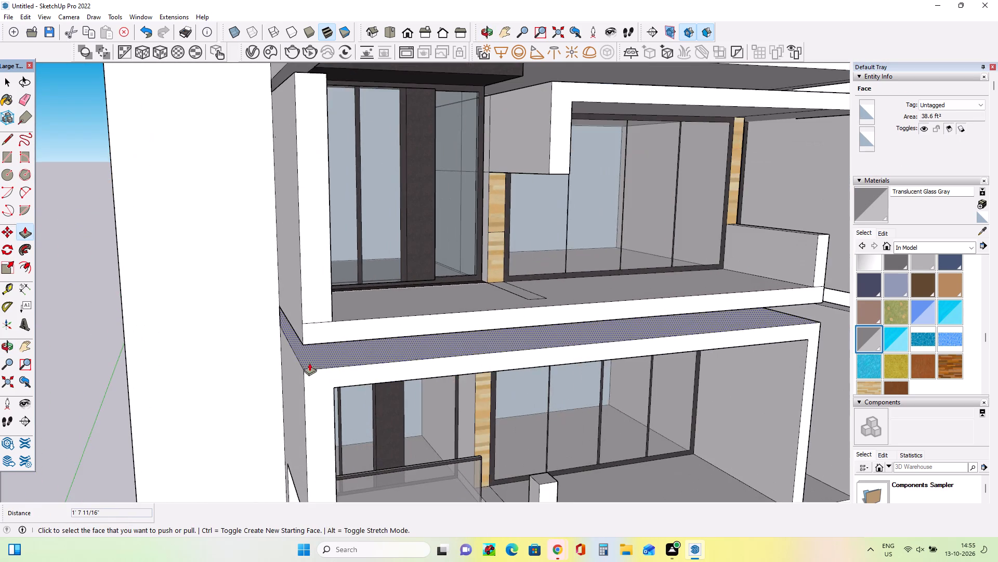
middle_click_drag(308, 354, 286, 314)
scroll(367, 284, "down", 3)
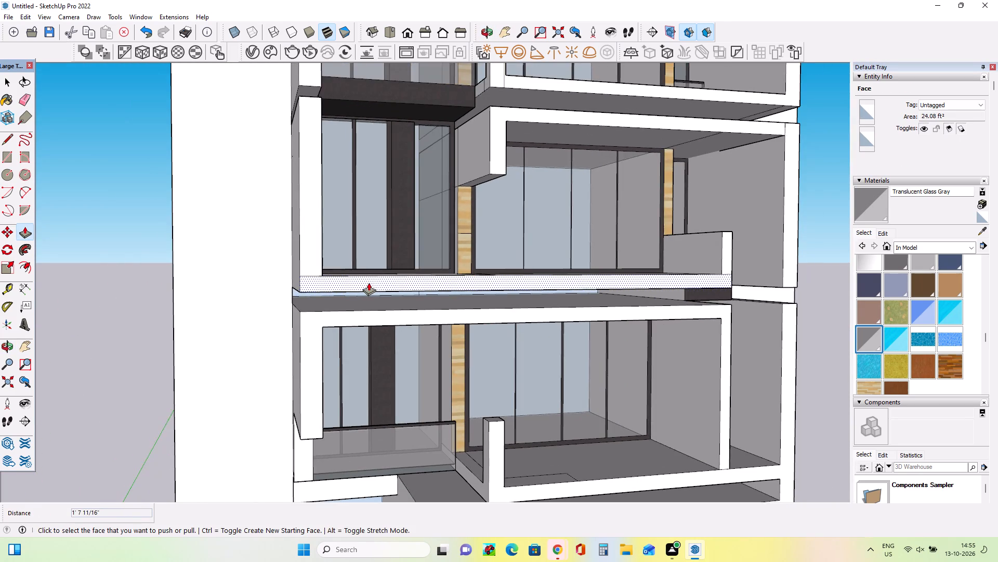
middle_click_drag(369, 283, 242, 302)
scroll(244, 294, "down", 4)
scroll(301, 292, "down", 4)
scroll(488, 297, "down", 4)
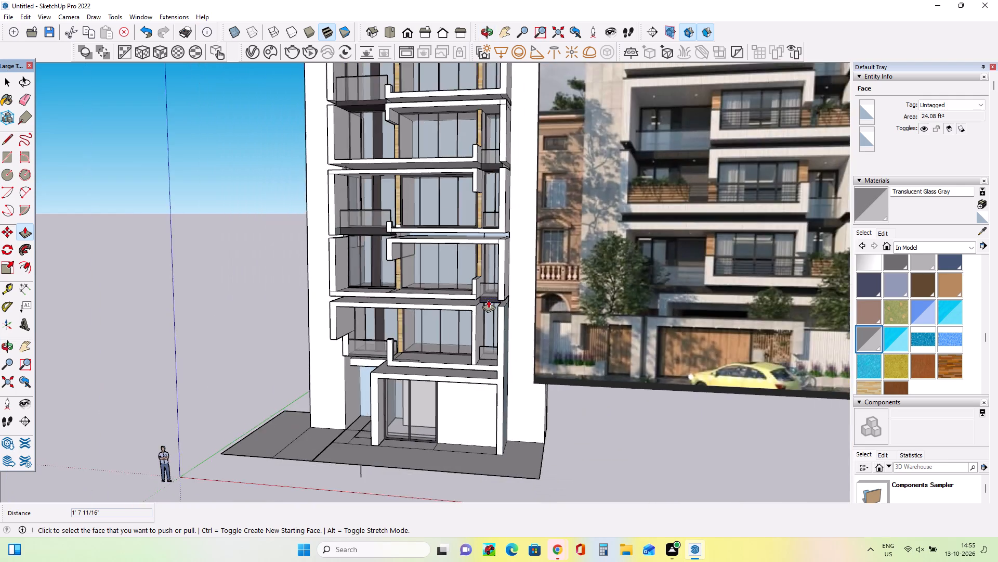
scroll(488, 300, "down", 5)
middle_click_drag(516, 257, 502, 351)
scroll(502, 351, "down", 2)
middle_click_drag(572, 129, 581, 155)
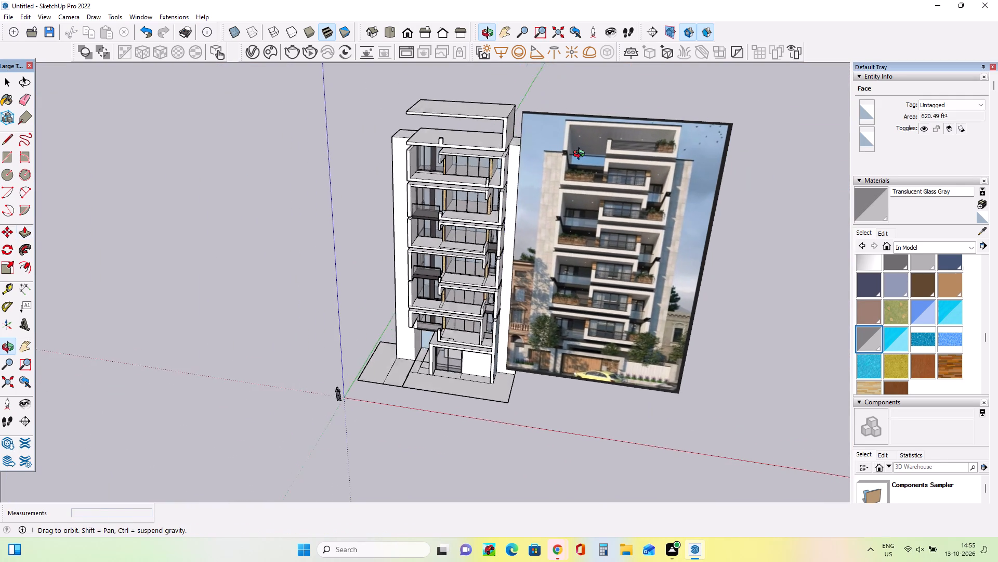
middle_click_drag(581, 155, 633, 276)
left_click(534, 164)
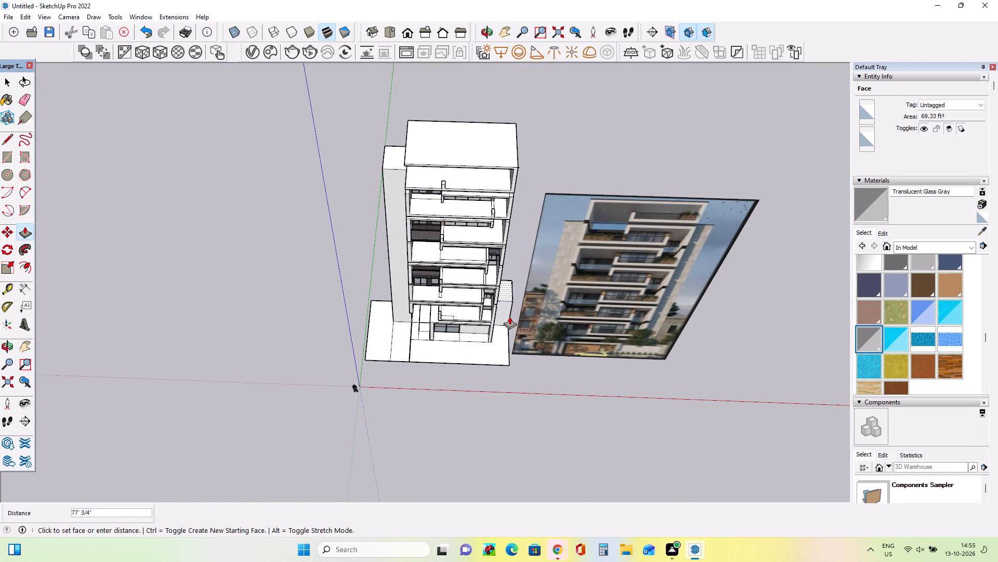
left_click(504, 340)
left_click_drag(396, 157, 396, 166)
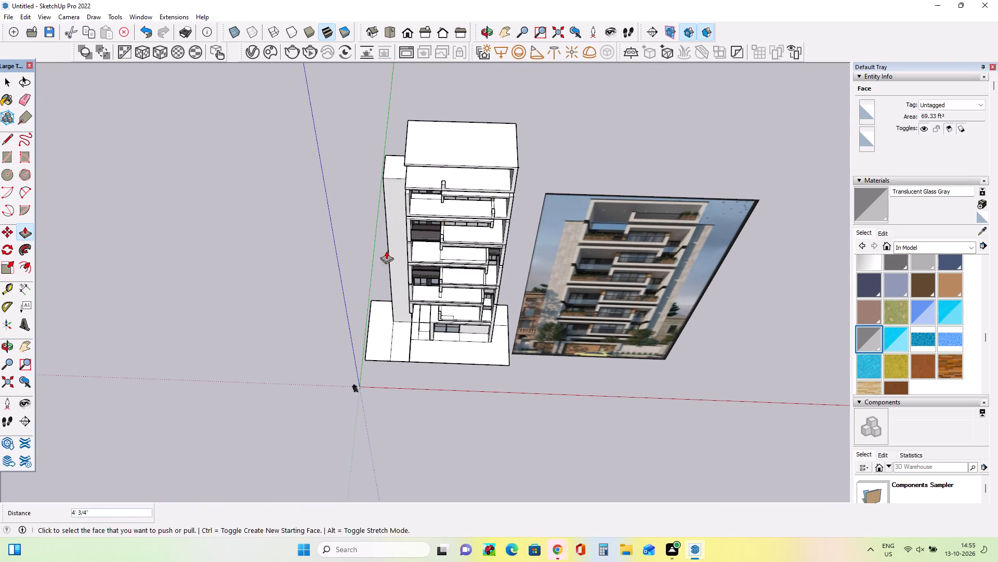
left_click(390, 168)
left_click(386, 317)
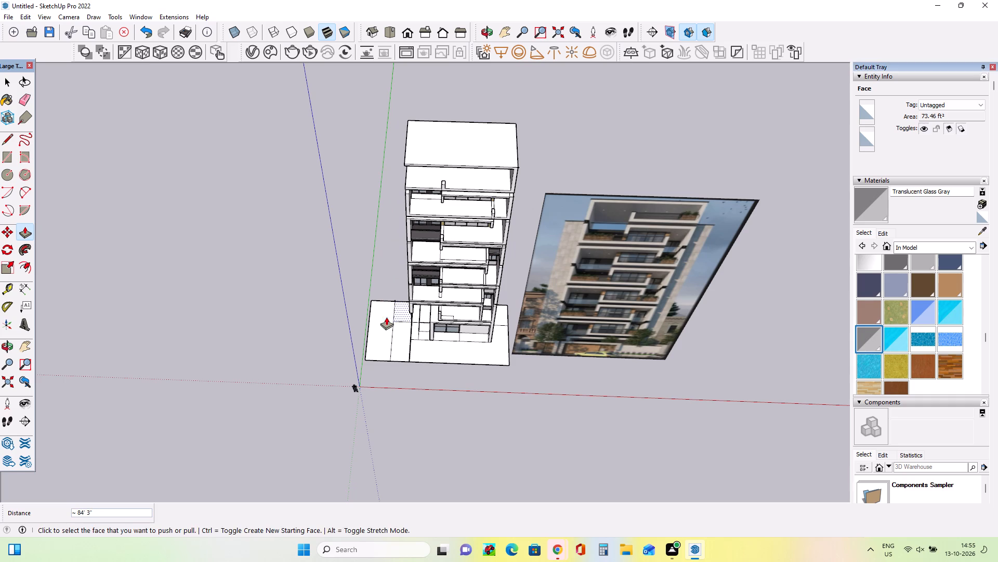
Erase the short vertical edge of the blue-grey strip in the left side wall directly above the lower-floor frame.
middle_click_drag(399, 303, 539, 224)
scroll(384, 341, "up", 10)
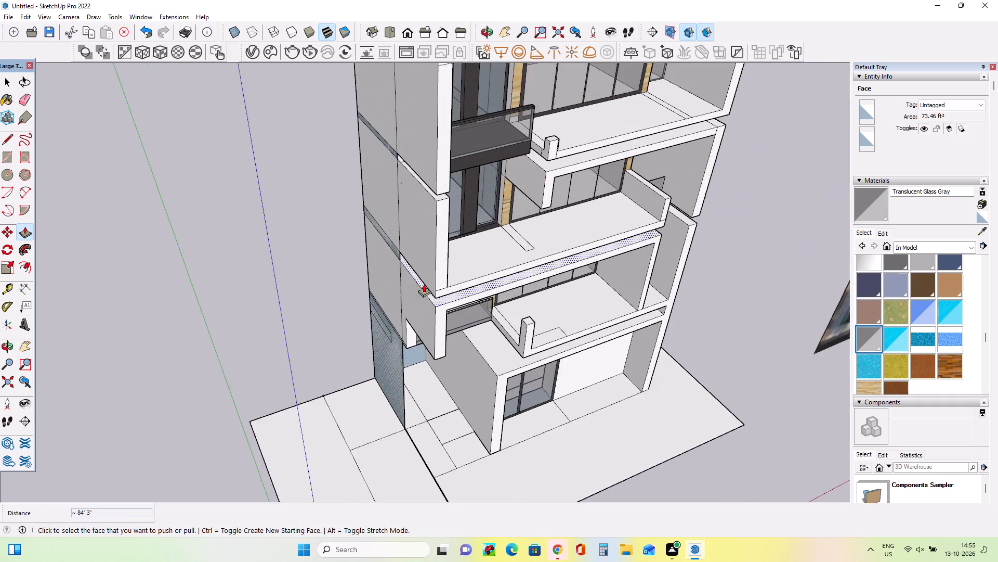
scroll(424, 284, "up", 5)
middle_click_drag(421, 283, 502, 251)
scroll(480, 264, "down", 3)
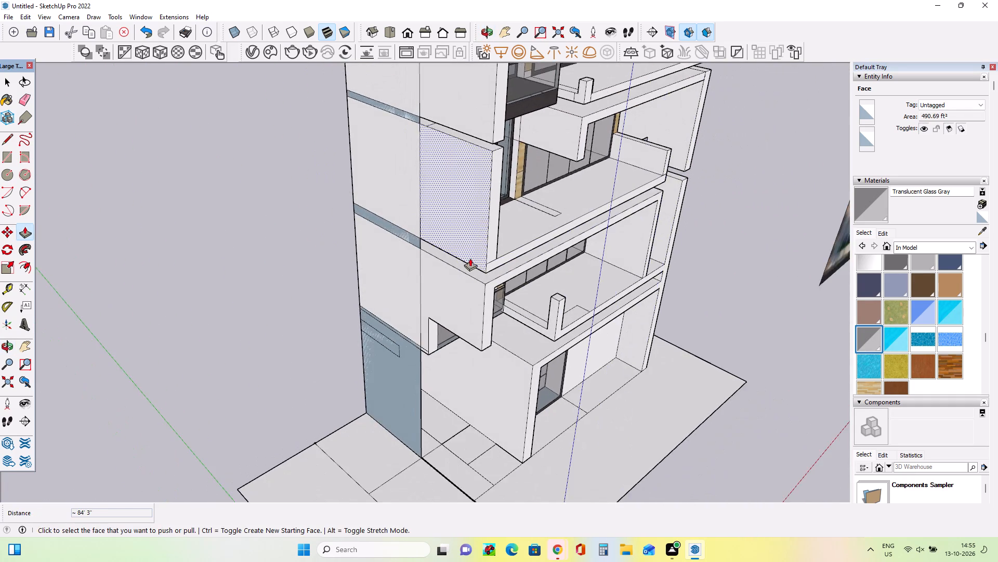
middle_click_drag(470, 258, 504, 231)
left_click(28, 100)
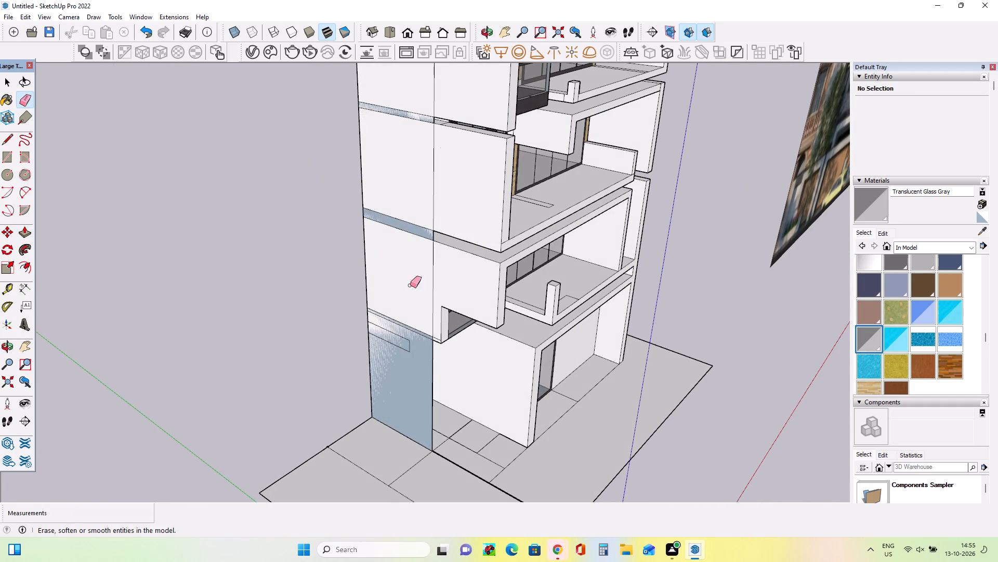
left_click(434, 238)
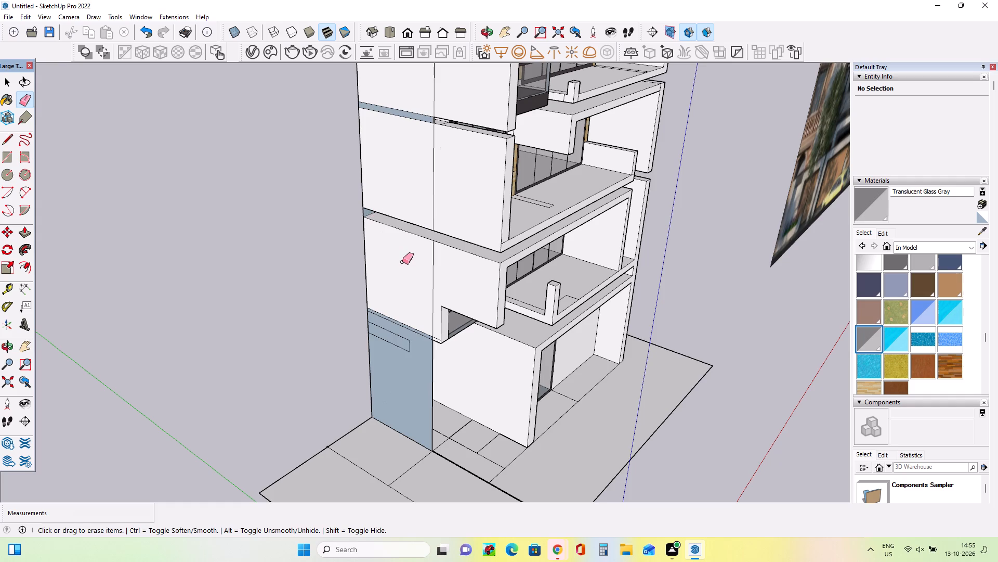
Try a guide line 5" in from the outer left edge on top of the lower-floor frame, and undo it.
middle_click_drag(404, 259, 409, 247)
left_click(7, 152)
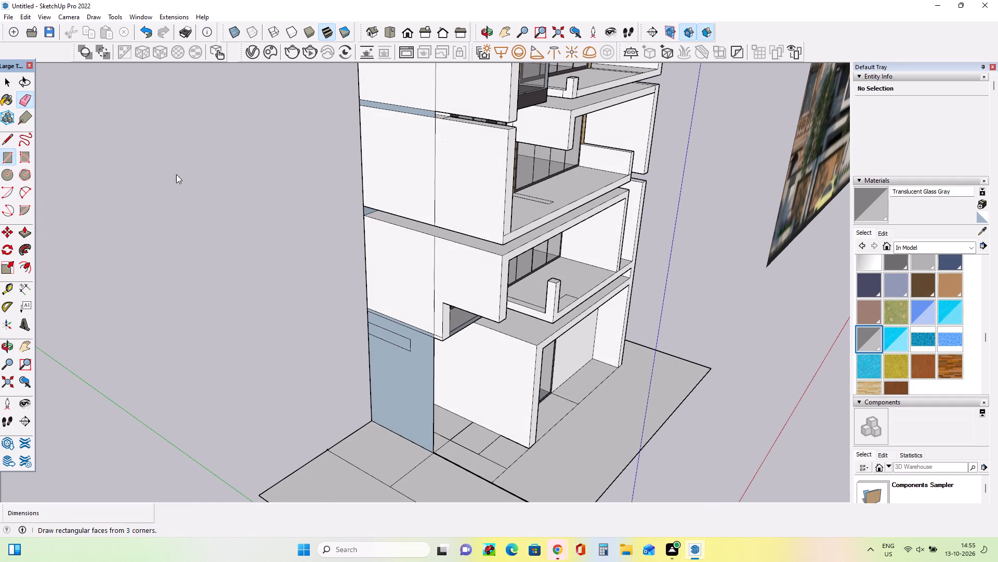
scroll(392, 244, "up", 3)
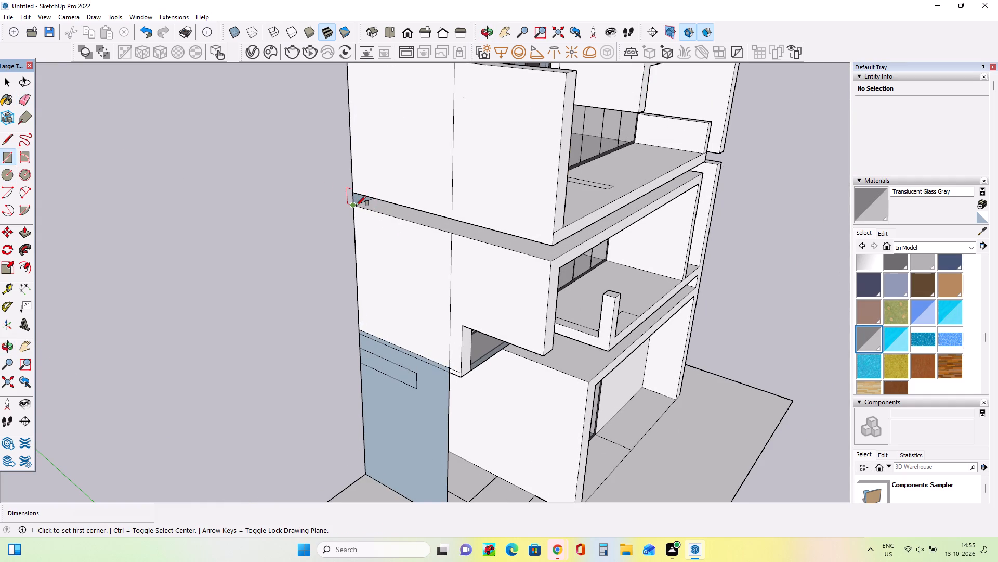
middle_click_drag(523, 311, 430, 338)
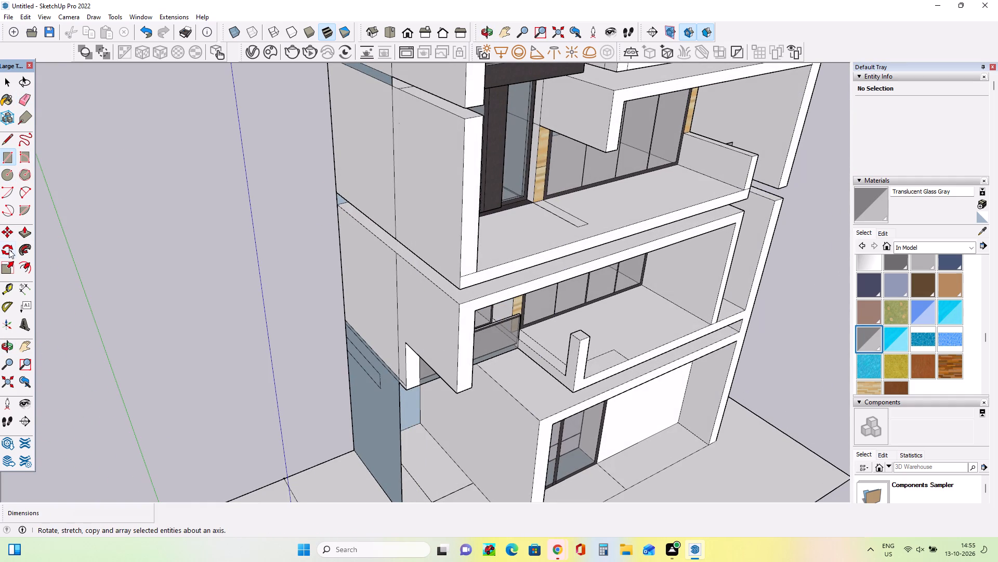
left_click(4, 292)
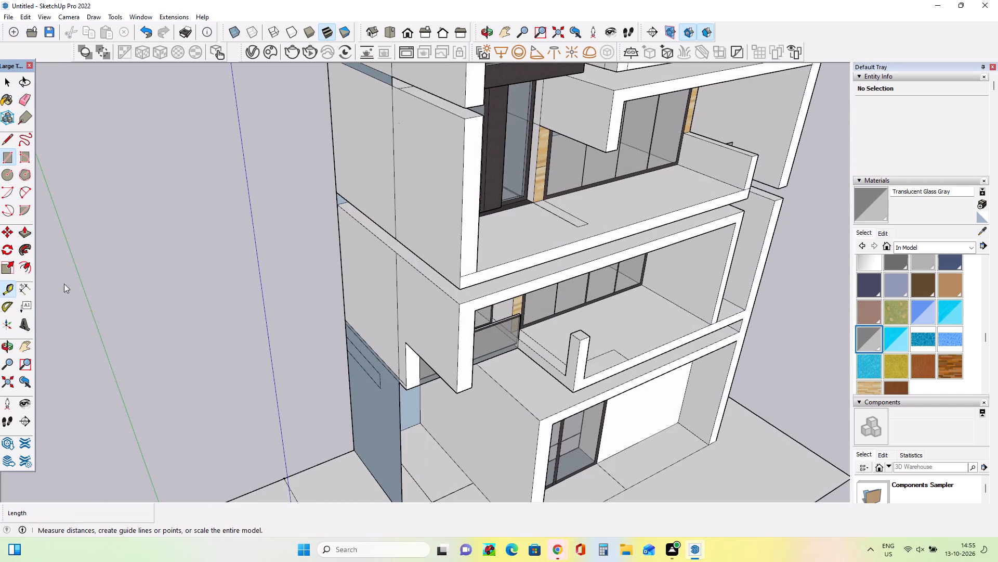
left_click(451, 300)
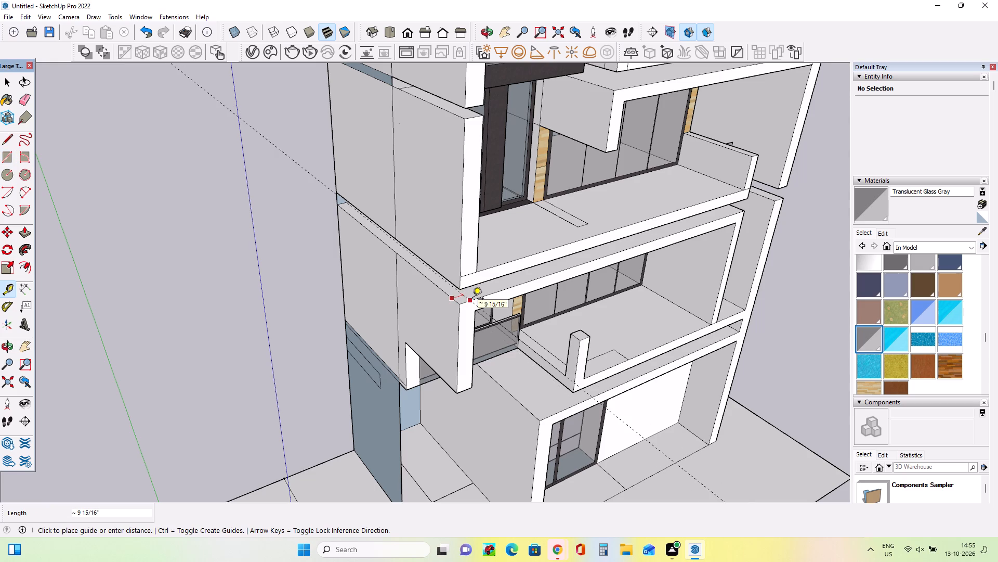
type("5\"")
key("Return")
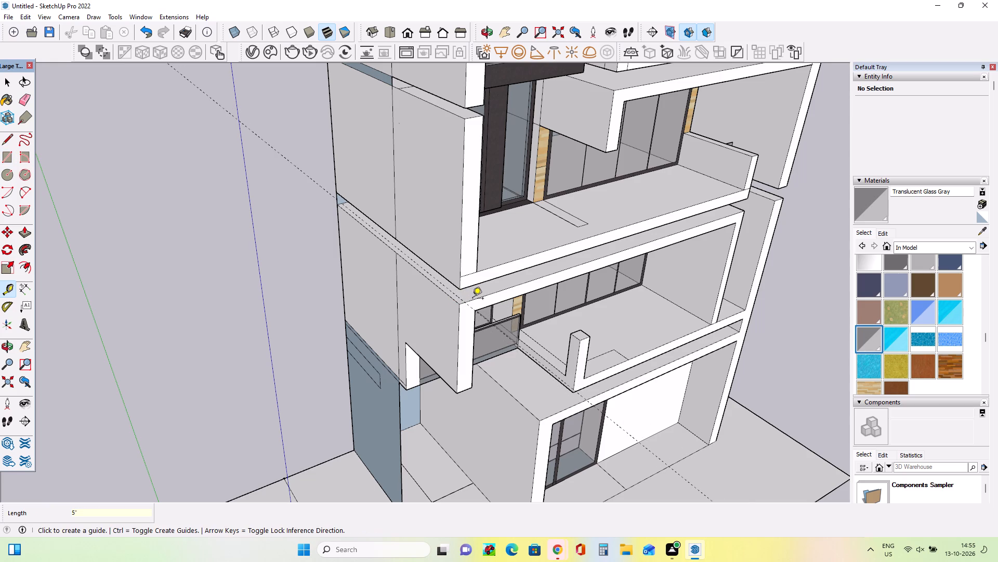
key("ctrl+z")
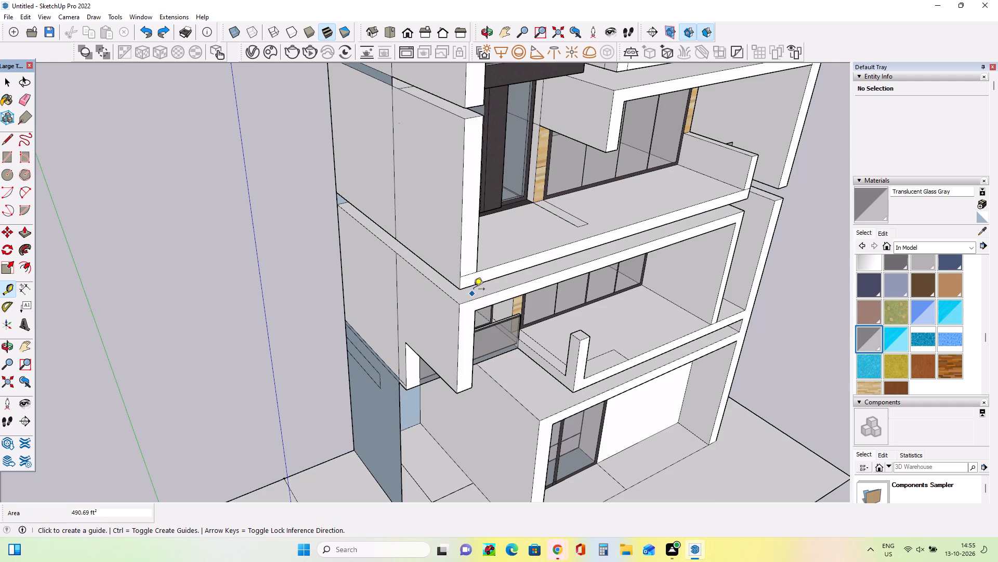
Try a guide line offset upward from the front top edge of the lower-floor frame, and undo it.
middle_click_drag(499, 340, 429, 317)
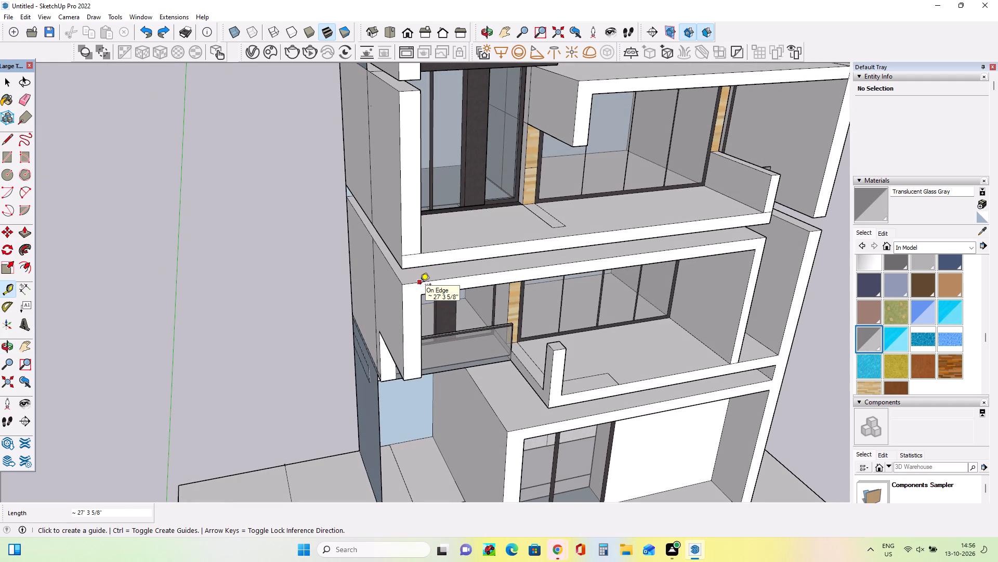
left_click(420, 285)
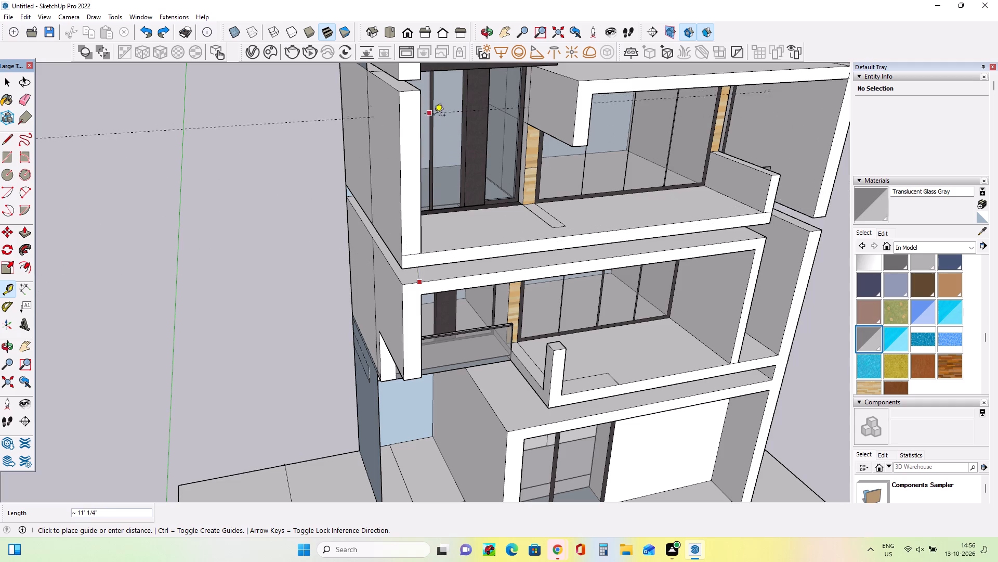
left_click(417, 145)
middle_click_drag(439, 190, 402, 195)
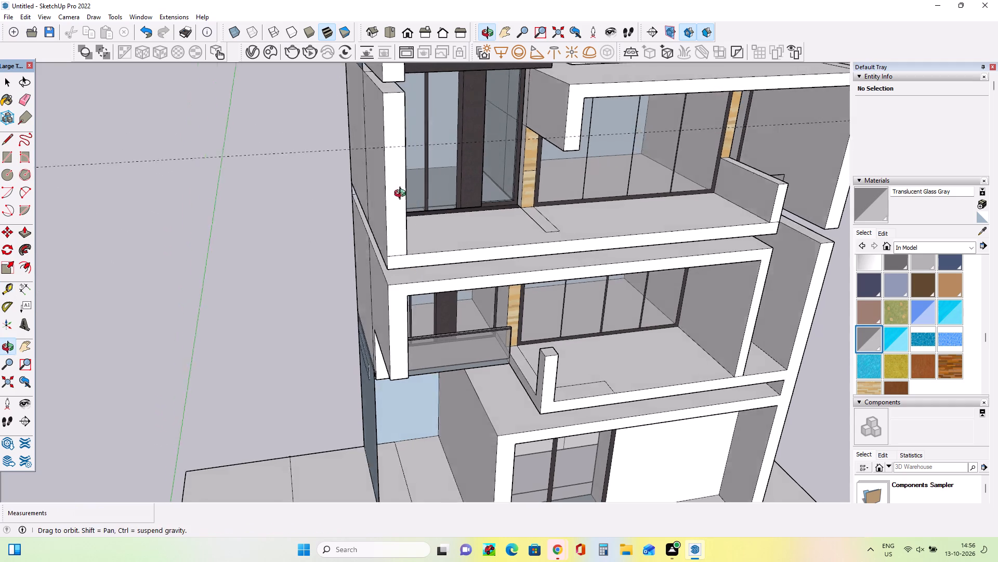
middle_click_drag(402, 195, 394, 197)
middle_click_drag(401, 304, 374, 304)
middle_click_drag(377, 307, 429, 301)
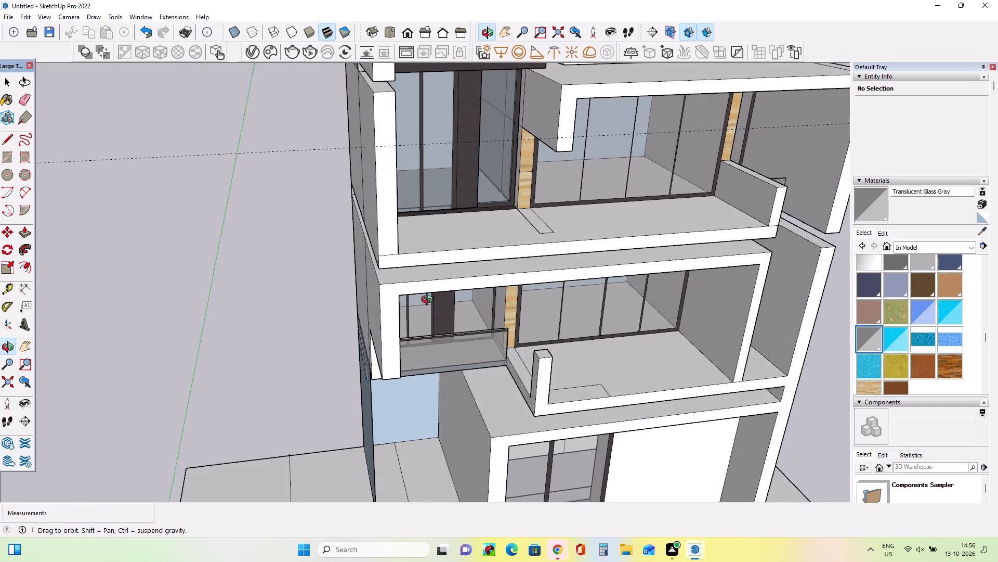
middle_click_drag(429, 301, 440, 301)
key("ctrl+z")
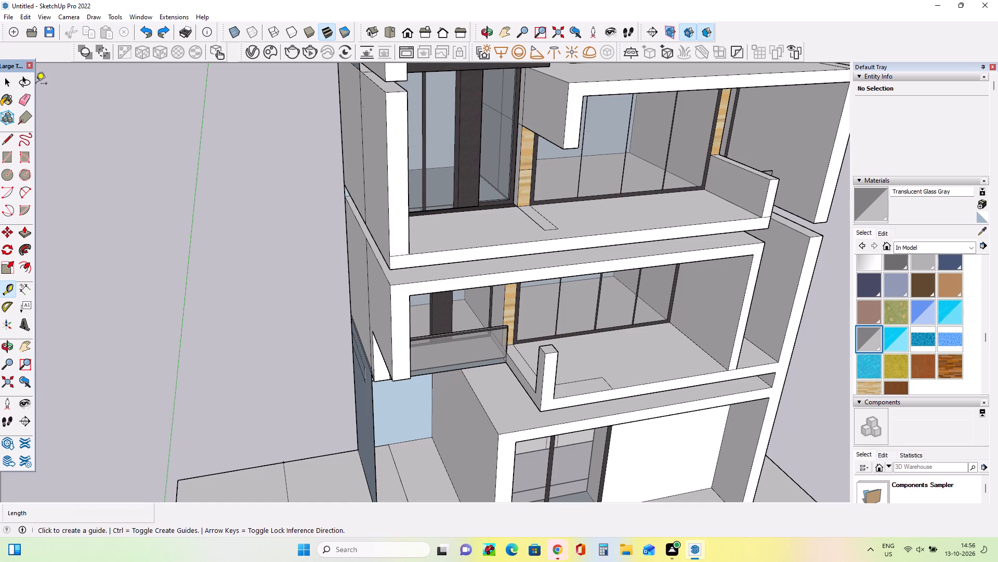
Draw a rectangle about 1' 2 11/16" by 17' 11 11/16" on top of the lower-floor frame along its left side wall.
left_click(9, 150)
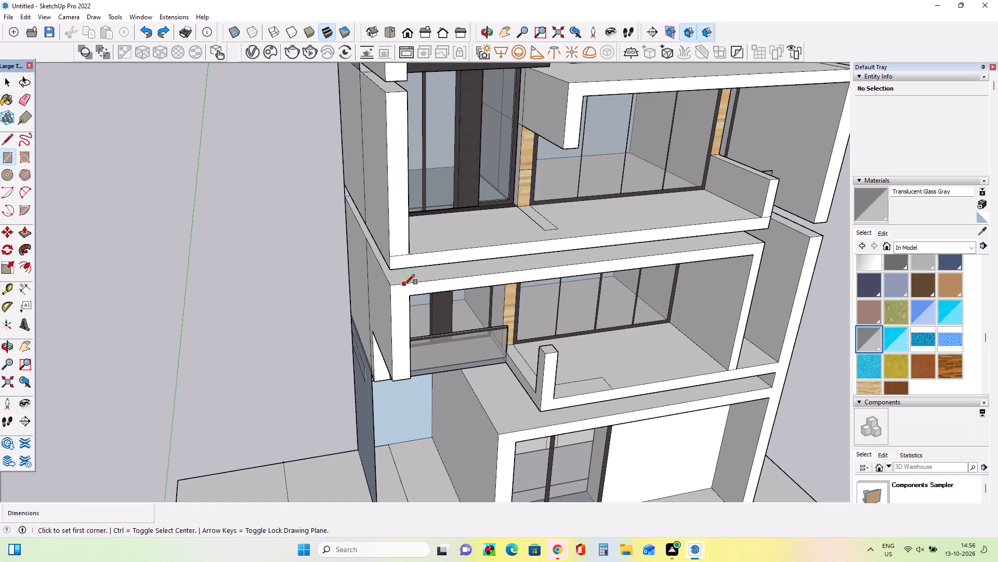
left_click(409, 282)
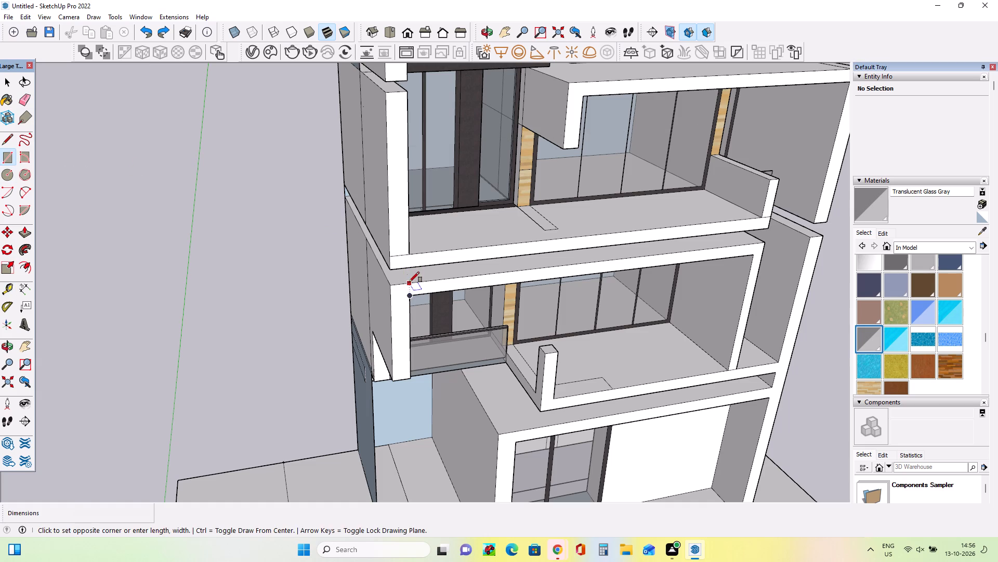
middle_click_drag(334, 247, 419, 327)
scroll(320, 196, "up", 3)
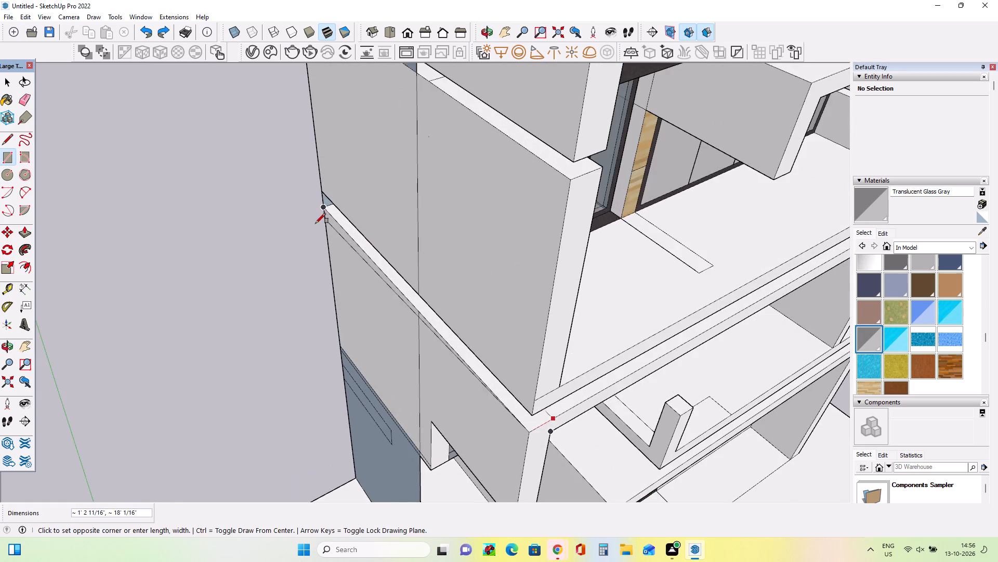
middle_click_drag(316, 223, 363, 195)
left_click(323, 212)
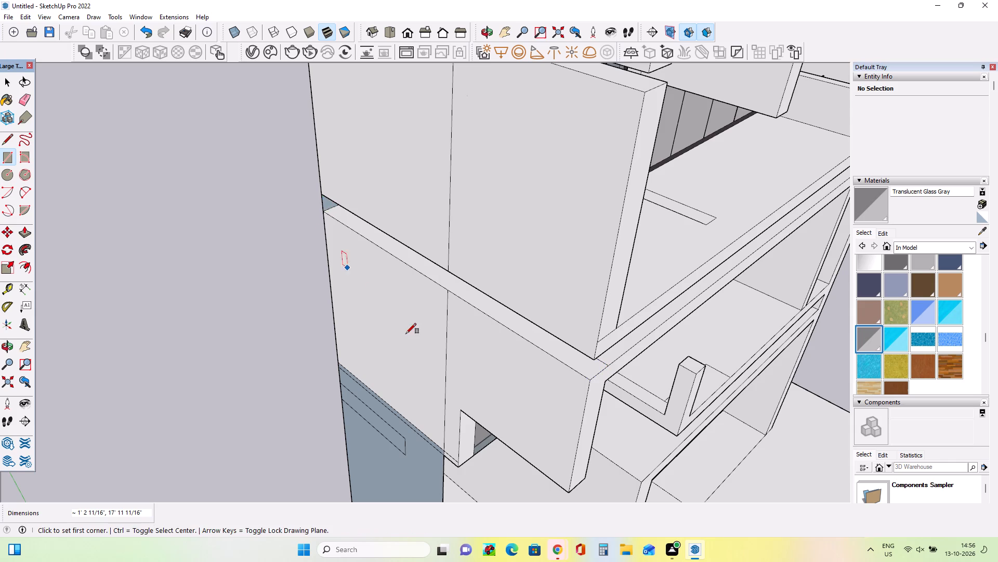
Erase the short vertical edge of the blue-grey strip in the left side wall at the gap one floor higher.
middle_click_drag(408, 336, 301, 276)
middle_click_drag(481, 301, 392, 306)
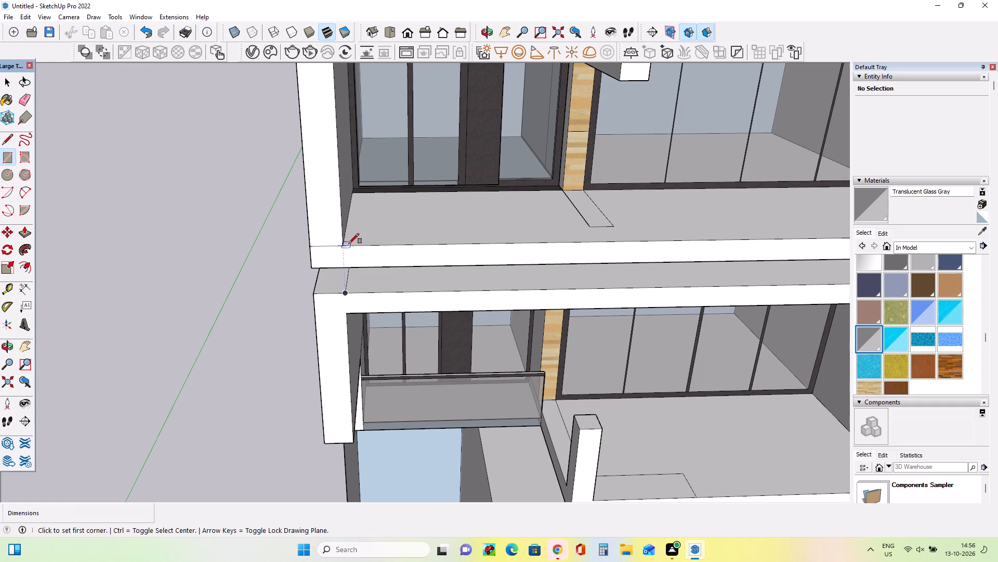
middle_click_drag(375, 260, 383, 279)
scroll(385, 281, "down", 2)
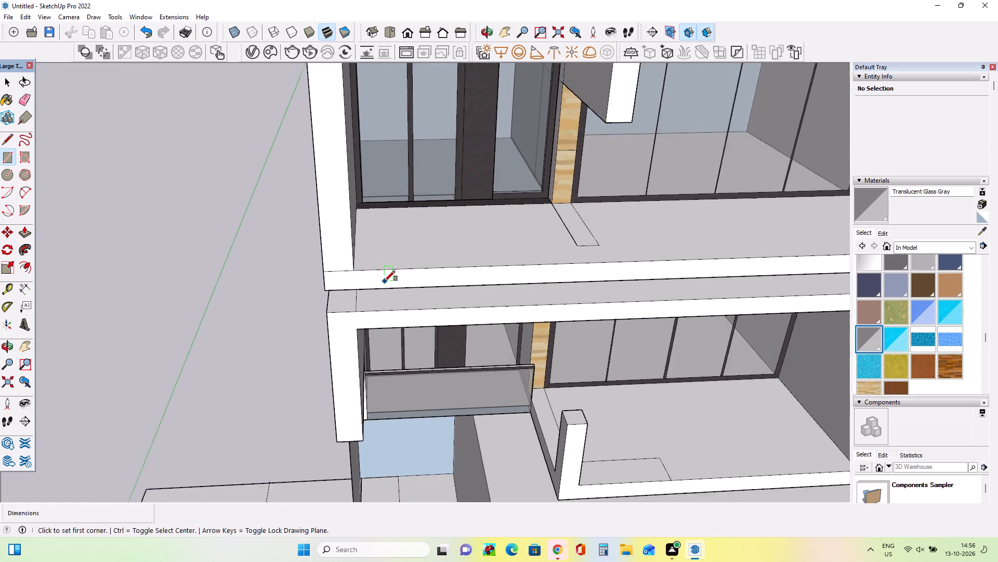
scroll(385, 281, "down", 5)
middle_click_drag(403, 285, 439, 309)
middle_click_drag(414, 304, 492, 321)
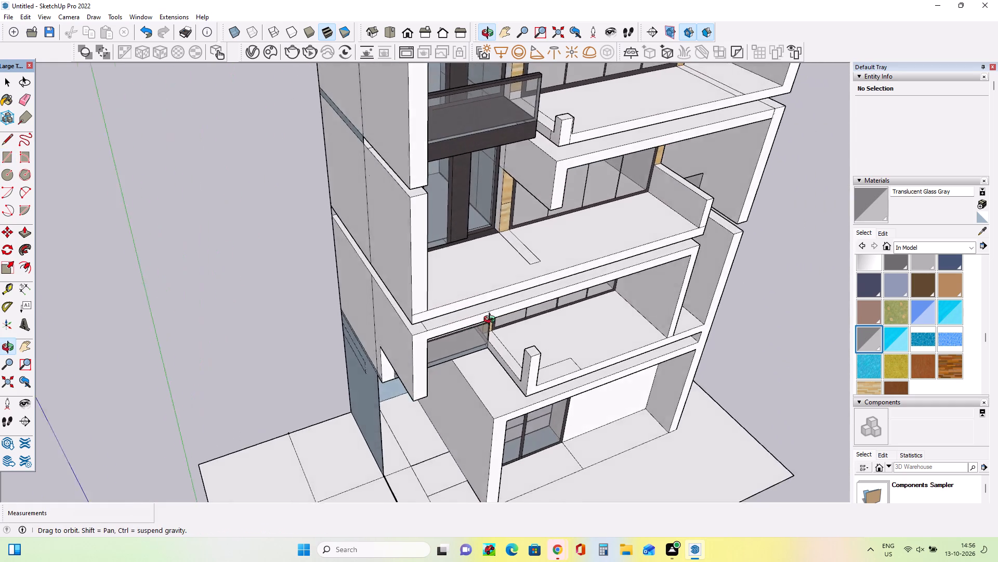
middle_click_drag(492, 321, 559, 305)
scroll(443, 272, "up", 2)
middle_click_drag(443, 272, 438, 288)
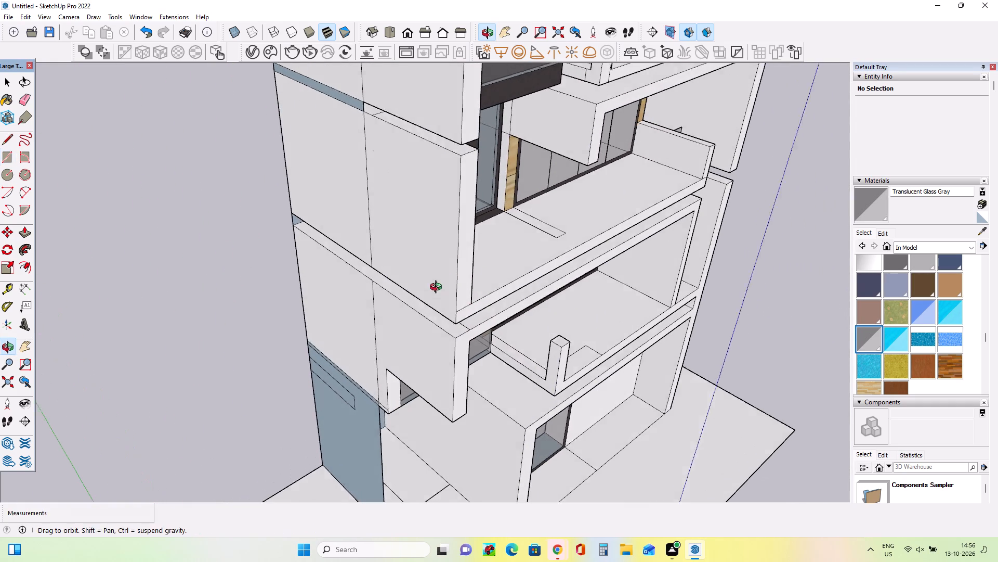
middle_click_drag(438, 288, 438, 295)
middle_click_drag(468, 304, 485, 322)
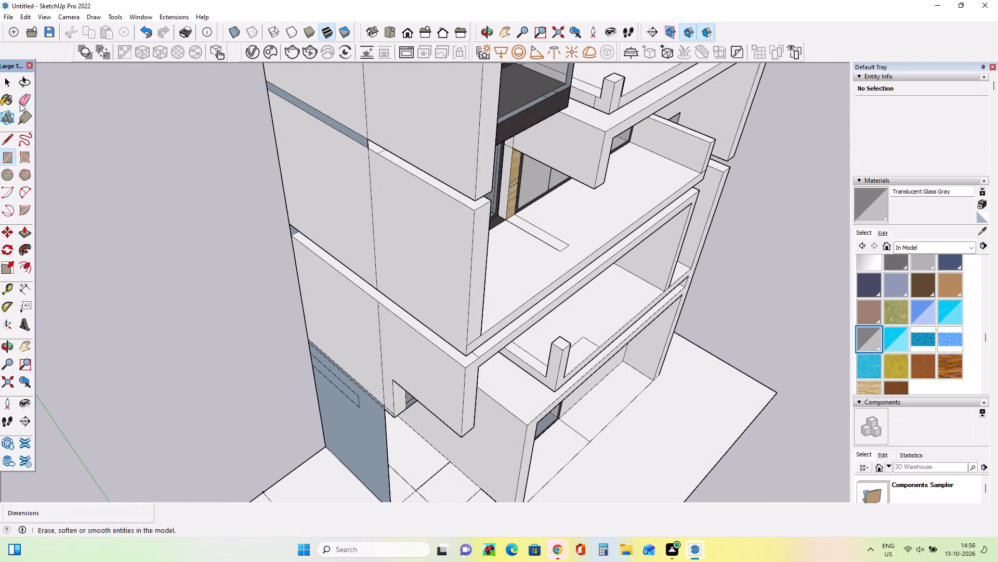
left_click(20, 101)
left_click(369, 142)
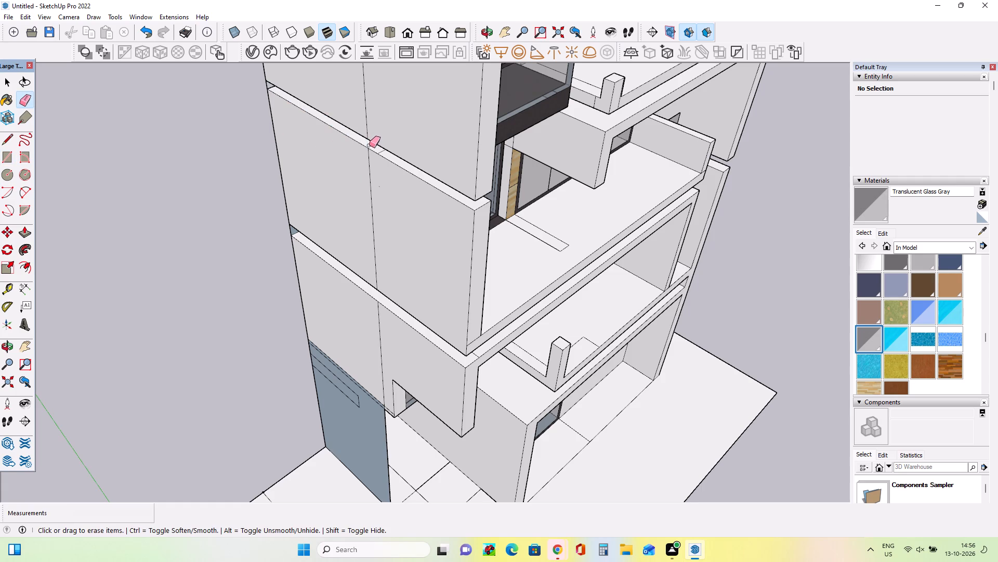
Erase the blue-grey strip's short vertical edge at the gap above the lower dark balcony's frame and the vertical seams on the three left walls below.
middle_click_drag(375, 173, 331, 168)
scroll(413, 172, "up", 3)
middle_click_drag(493, 216, 439, 200)
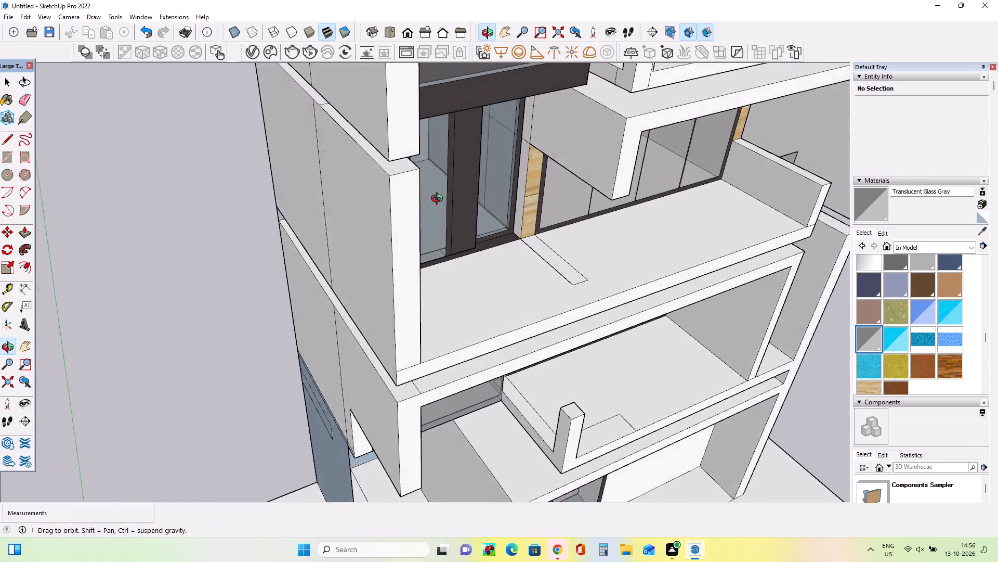
middle_click_drag(439, 200, 417, 130)
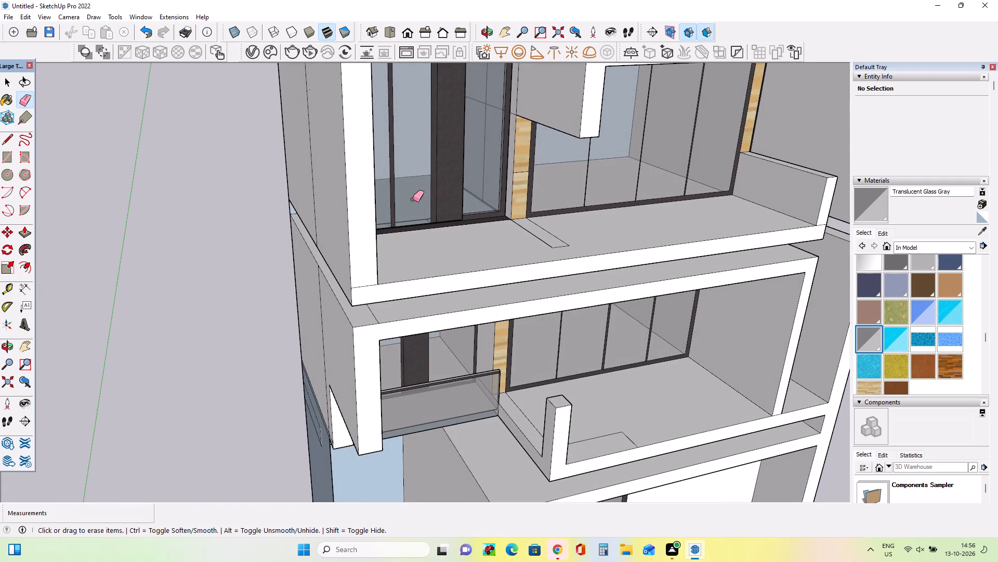
scroll(413, 199, "down", 2)
middle_click_drag(413, 210, 431, 269)
middle_click_drag(384, 205, 396, 215)
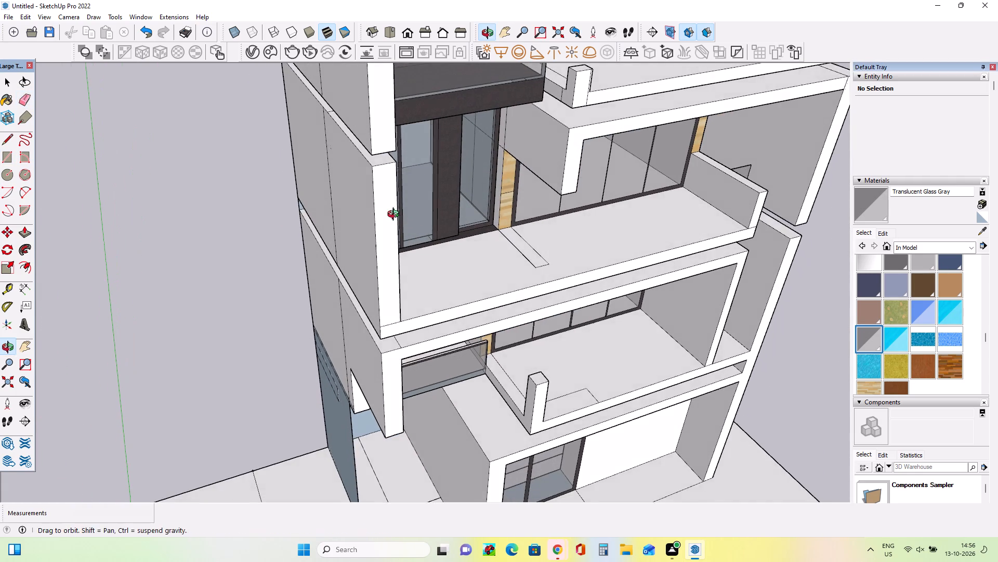
middle_click_drag(396, 215, 408, 234)
scroll(408, 233, "down", 8)
middle_click_drag(408, 232, 406, 225)
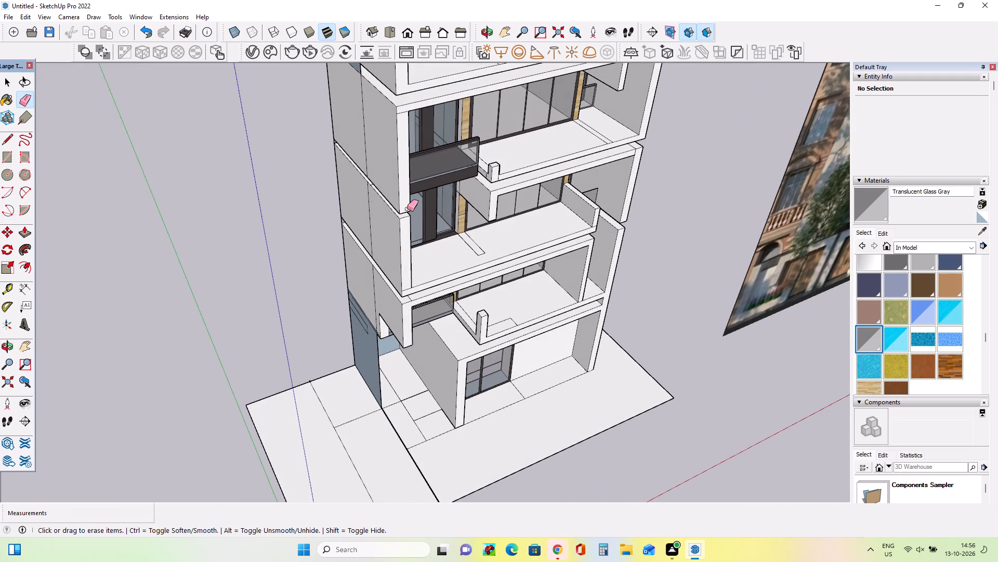
scroll(402, 193, "up", 3)
scroll(404, 199, "down", 7)
middle_click_drag(416, 139, 413, 110)
scroll(353, 111, "up", 5)
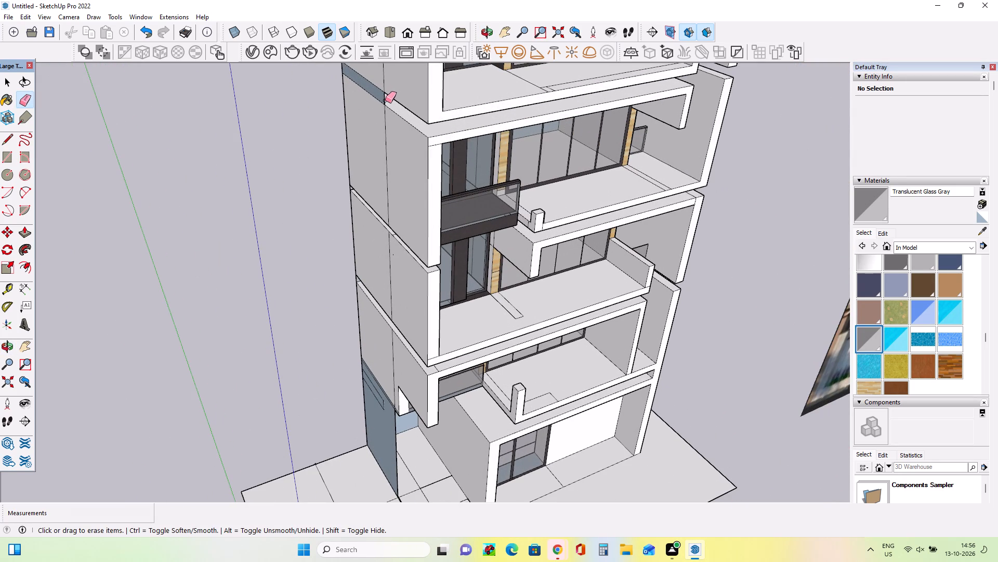
left_click(385, 100)
left_click(387, 125)
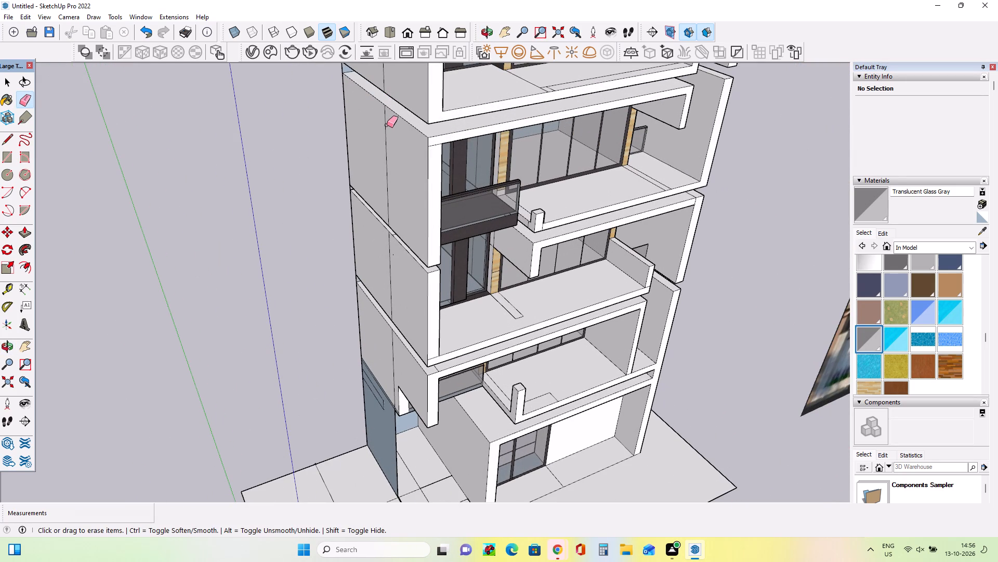
left_click(386, 124)
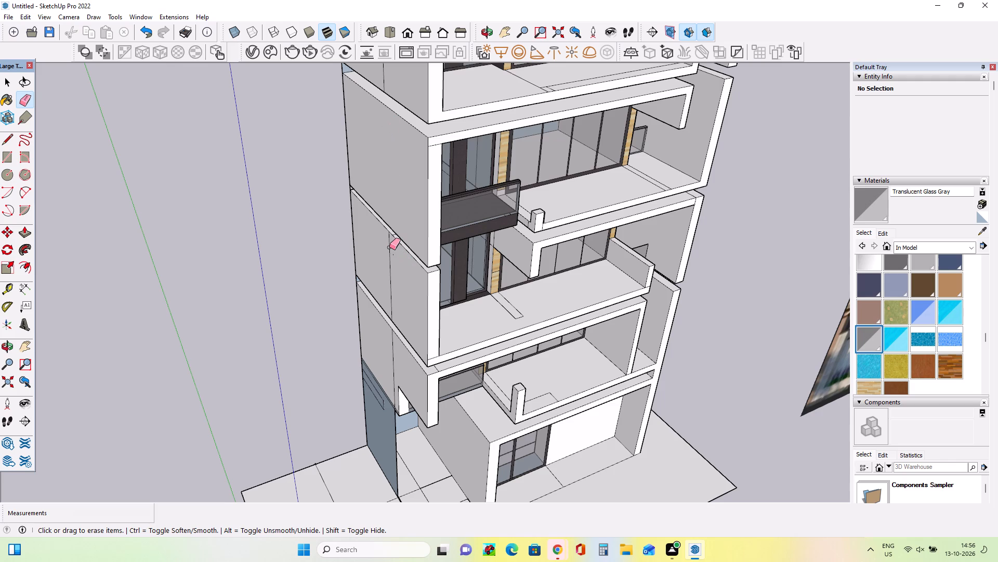
left_click(389, 247)
left_click(394, 355)
Draw a rectangle about 1' 2 11/16" wide on top of the lower dark balcony's frame, along its left side wall.
middle_click_drag(414, 337, 412, 356)
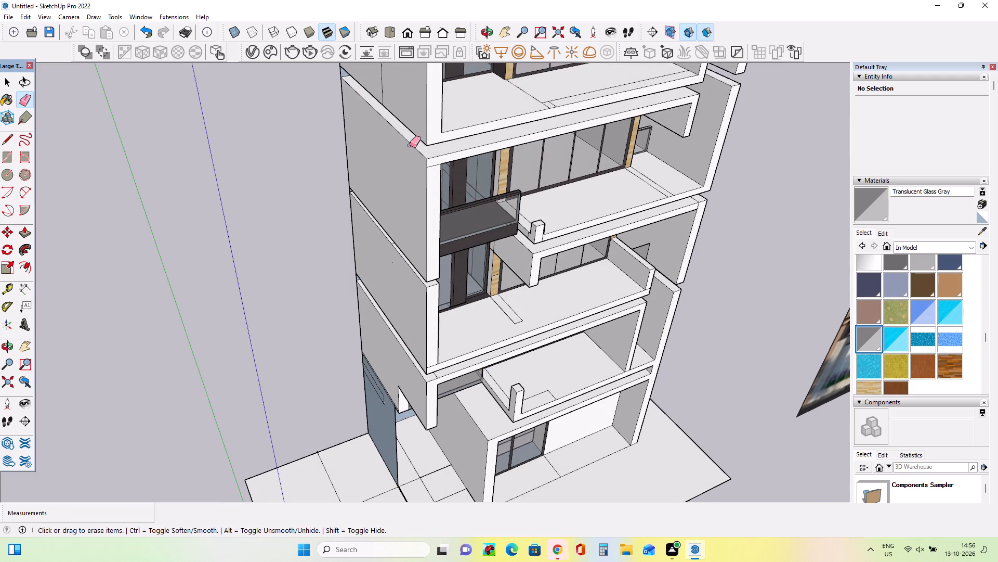
middle_click(411, 146)
left_click(7, 155)
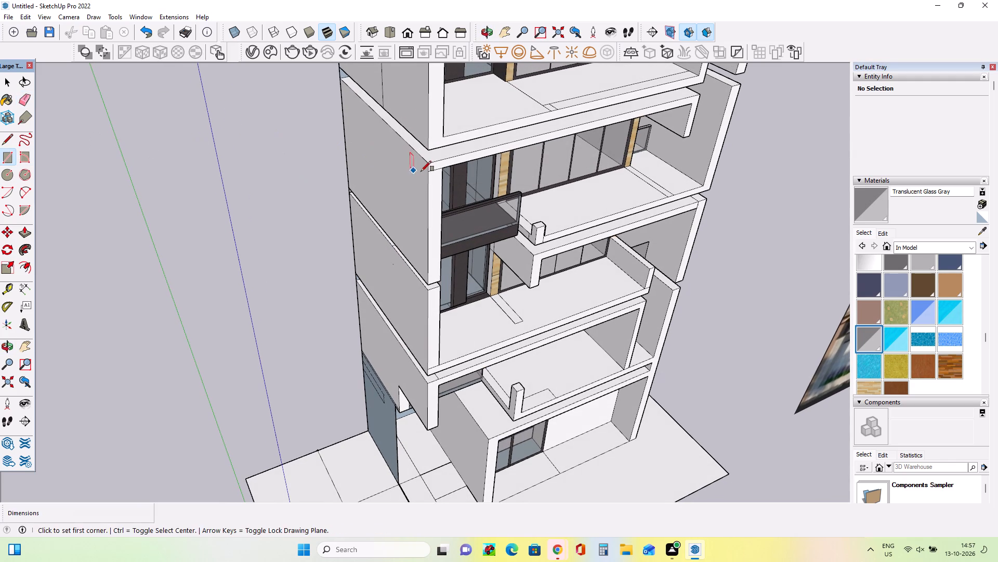
left_click(442, 159)
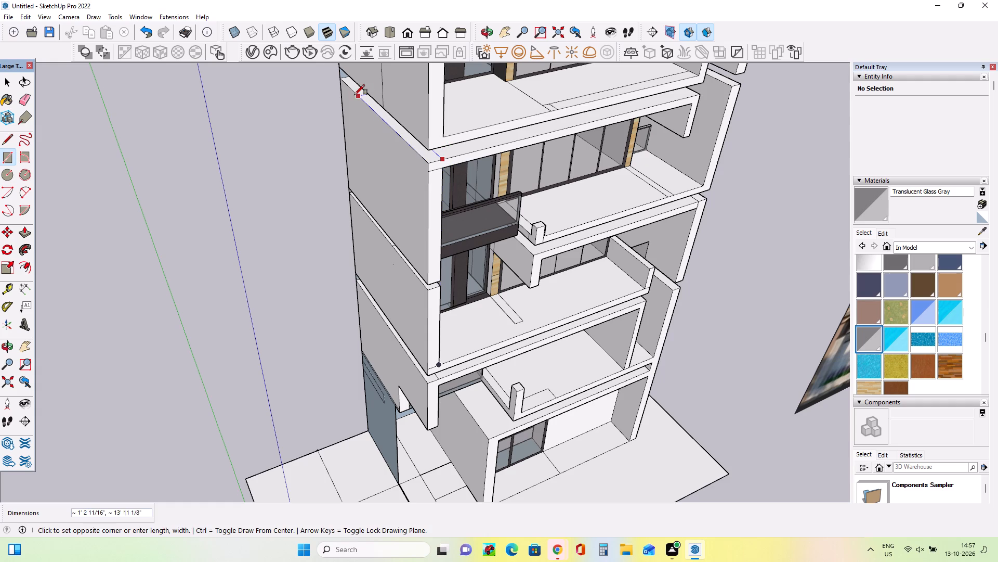
left_click(342, 81)
Erase the blue-grey strip's vertical edge at the gap below the upper dark balcony's frame and the vertical seams on the left walls above and below it.
middle_click_drag(462, 218, 440, 224)
scroll(440, 226, "down", 2)
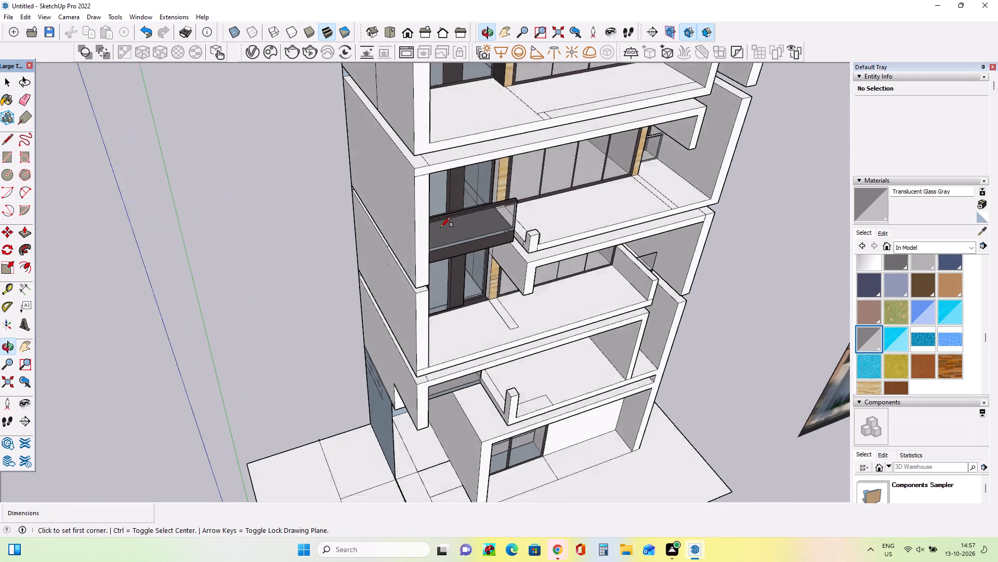
scroll(440, 227, "down", 8)
scroll(433, 76, "down", 5)
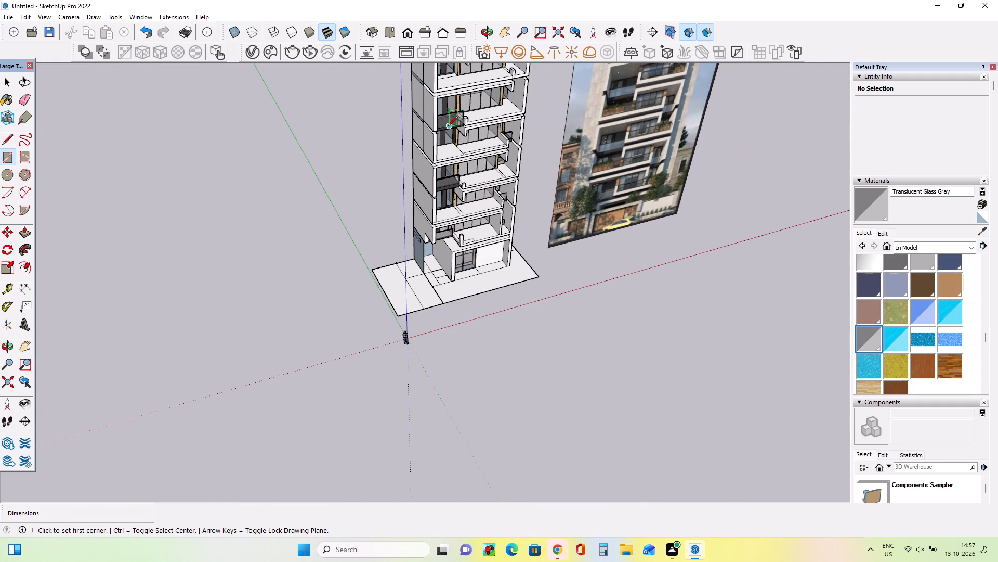
left_click(30, 349)
left_click_drag(494, 130, 483, 255)
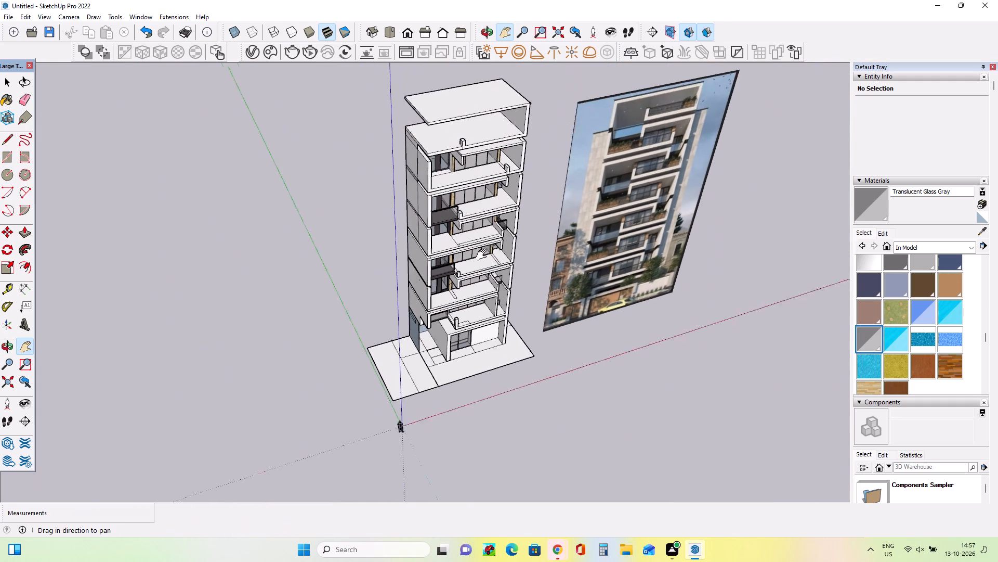
left_click_drag(483, 255, 476, 284)
scroll(402, 256, "up", 8)
middle_click_drag(433, 226, 506, 142)
scroll(479, 232, "up", 3)
middle_click_drag(479, 232, 453, 172)
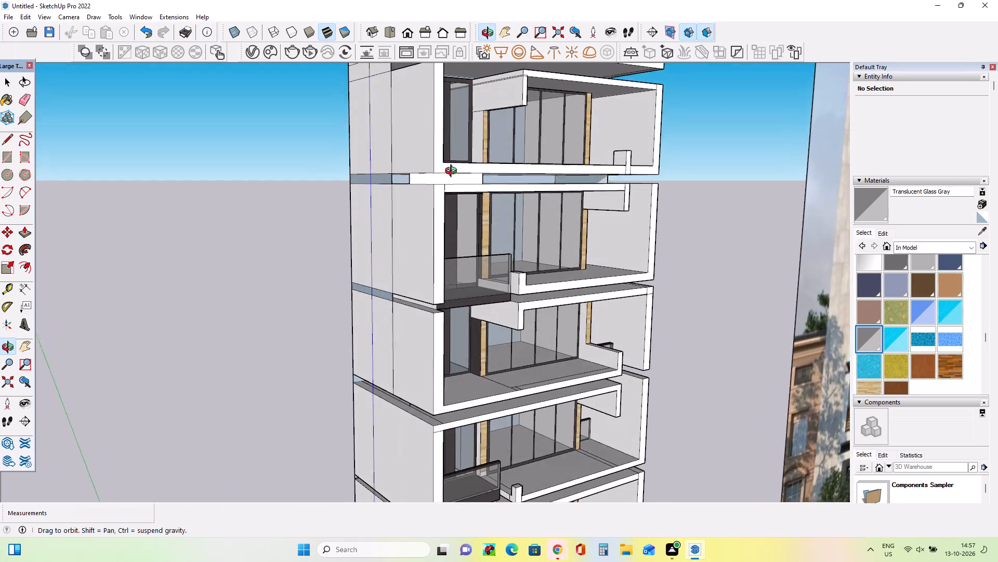
middle_click_drag(453, 172, 451, 205)
scroll(384, 272, "up", 2)
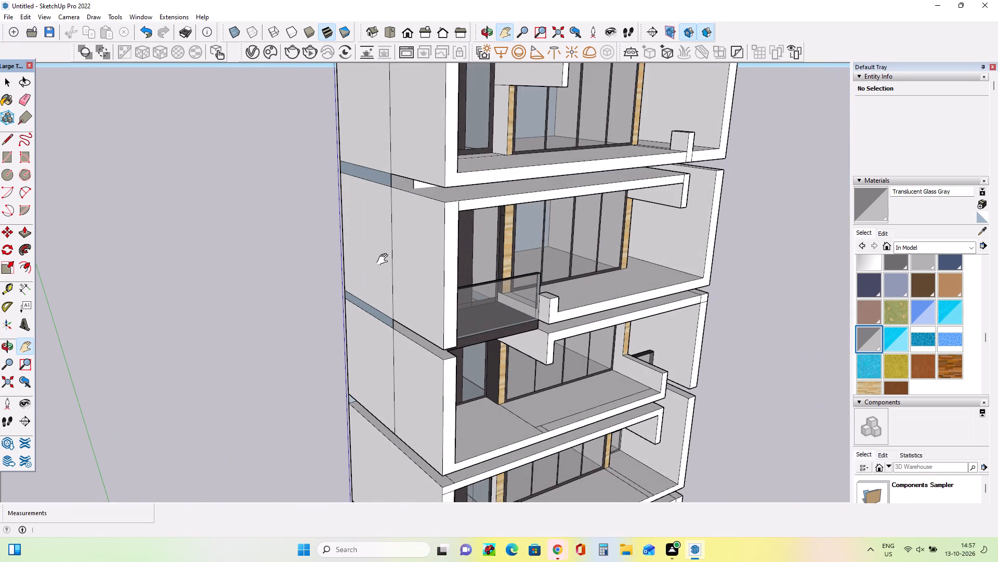
middle_click_drag(385, 260, 404, 265)
left_click(22, 106)
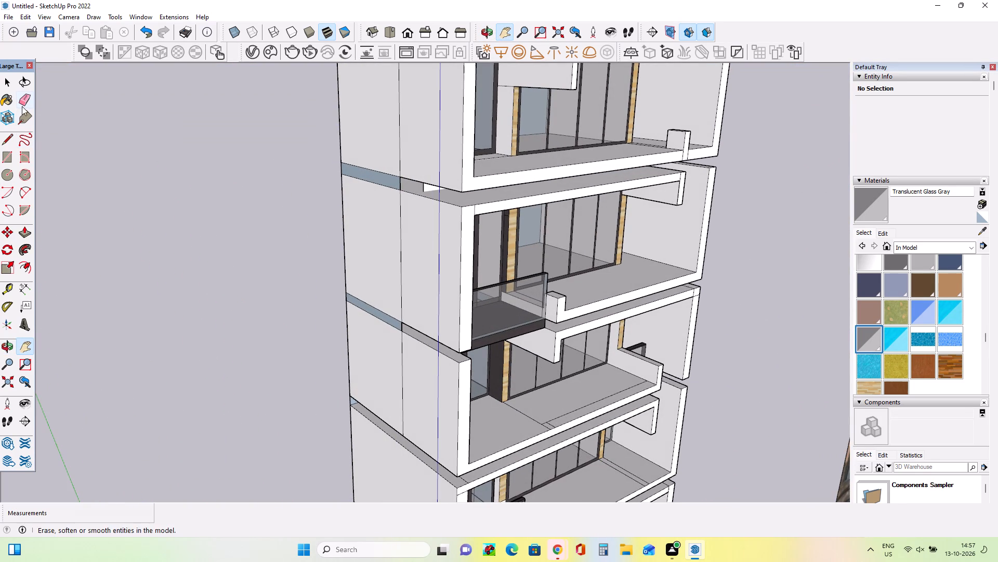
scroll(359, 408, "up", 3)
left_click(421, 290)
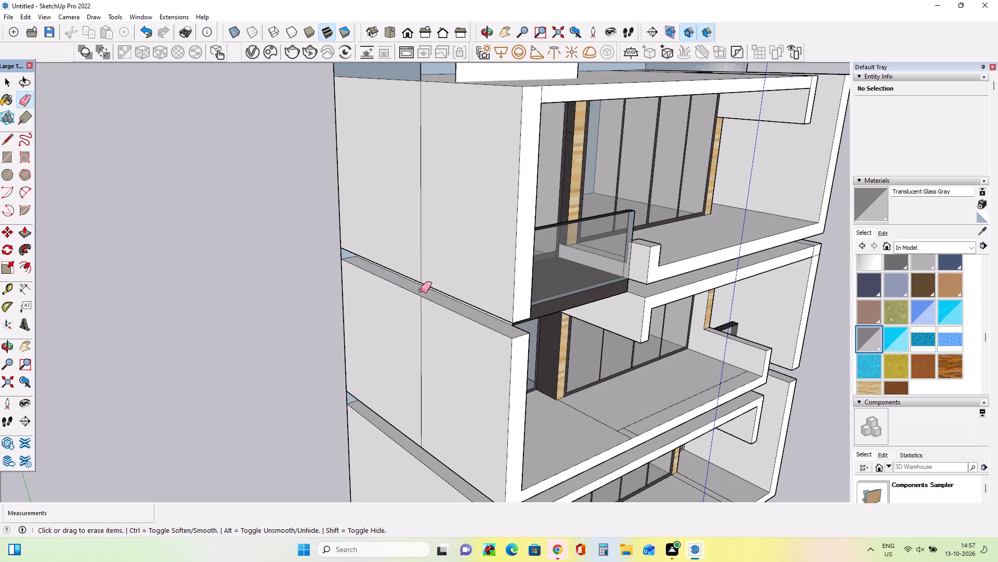
left_click(419, 312)
left_click(420, 308)
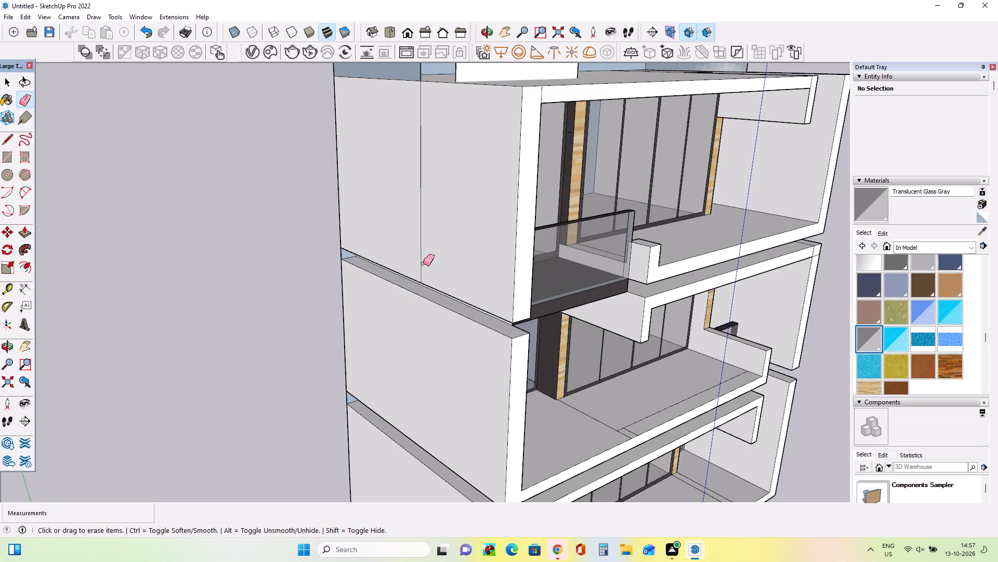
left_click(421, 261)
Erase the blue-grey strip's short vertical edge at the gap above the upper dark balcony's frame, plus the vertical seam on the left wall above.
middle_click_drag(469, 227, 476, 304)
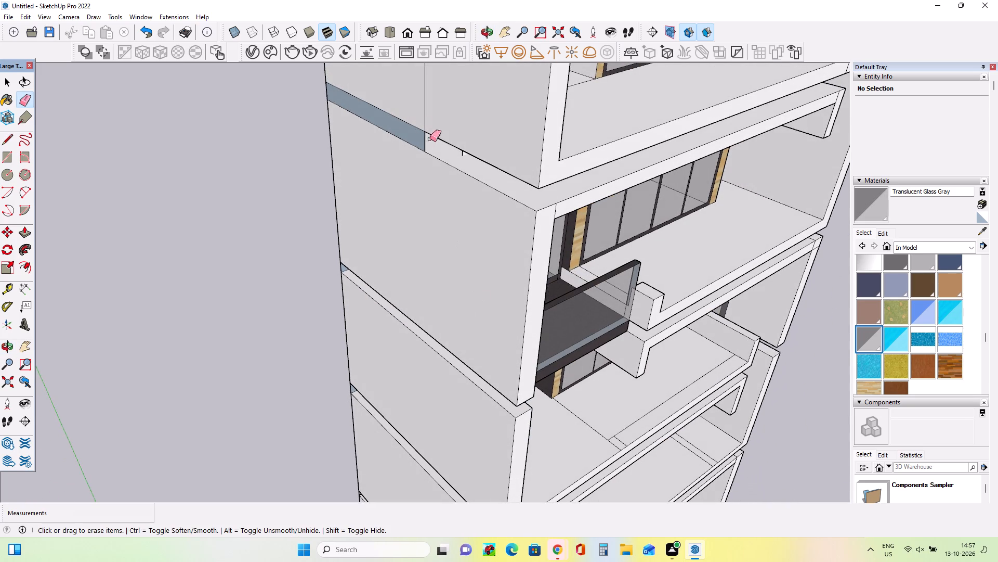
left_click(427, 144)
left_click(425, 141)
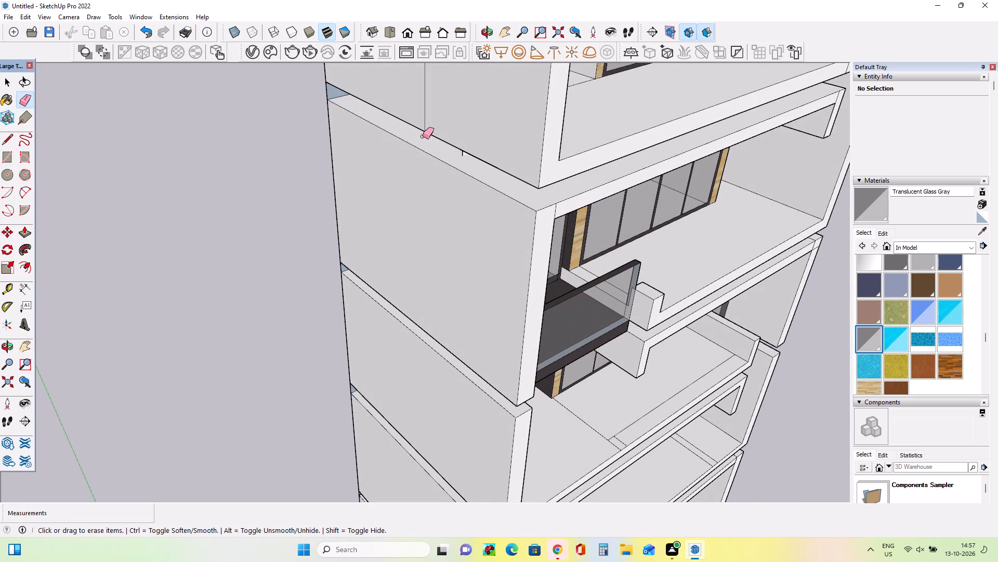
left_click(425, 126)
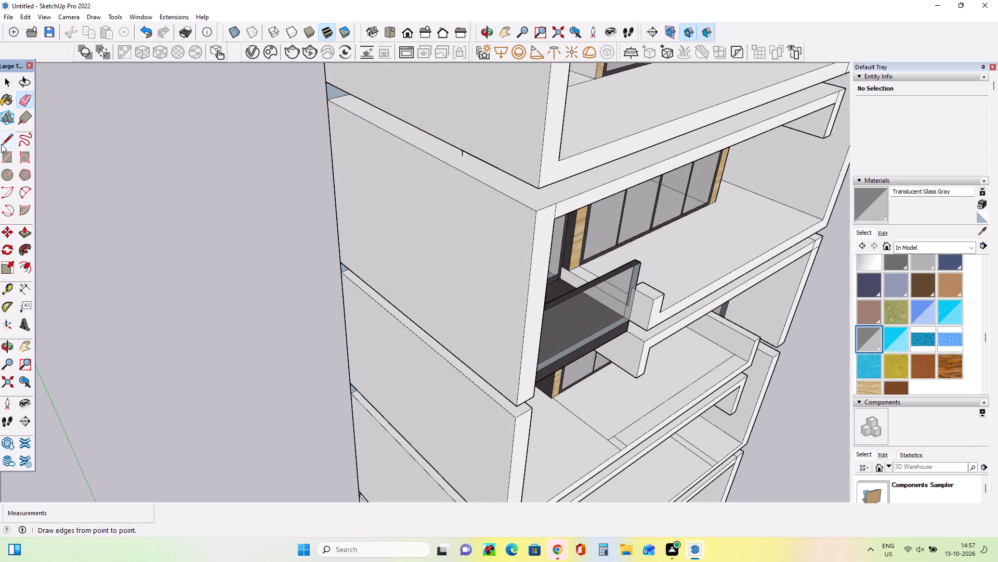
Draw a rectangle 17' 11 11/16" by about 1' 2 15/16" on top of the upper dark balcony's frame, along its left side wall.
left_click(8, 159)
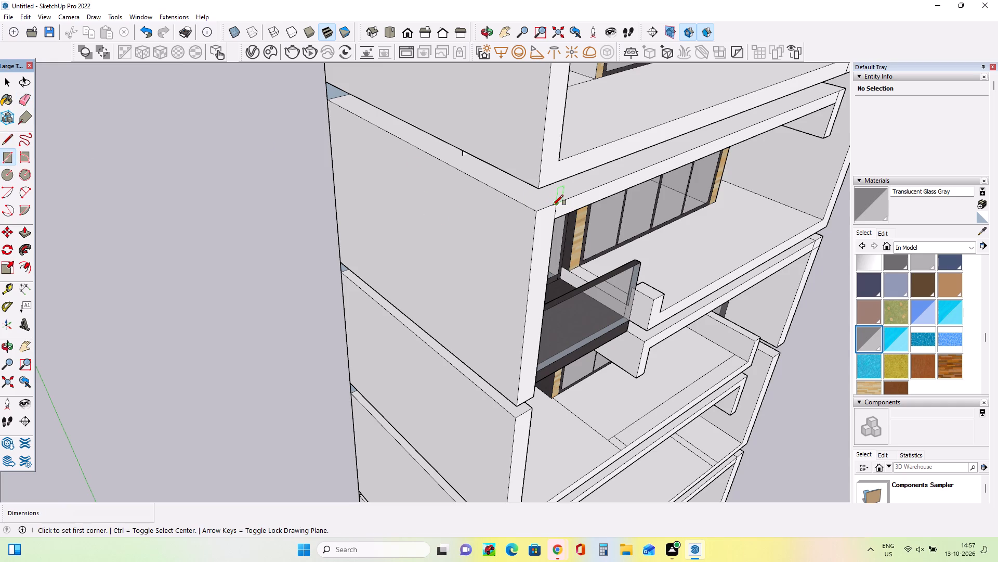
left_click(553, 205)
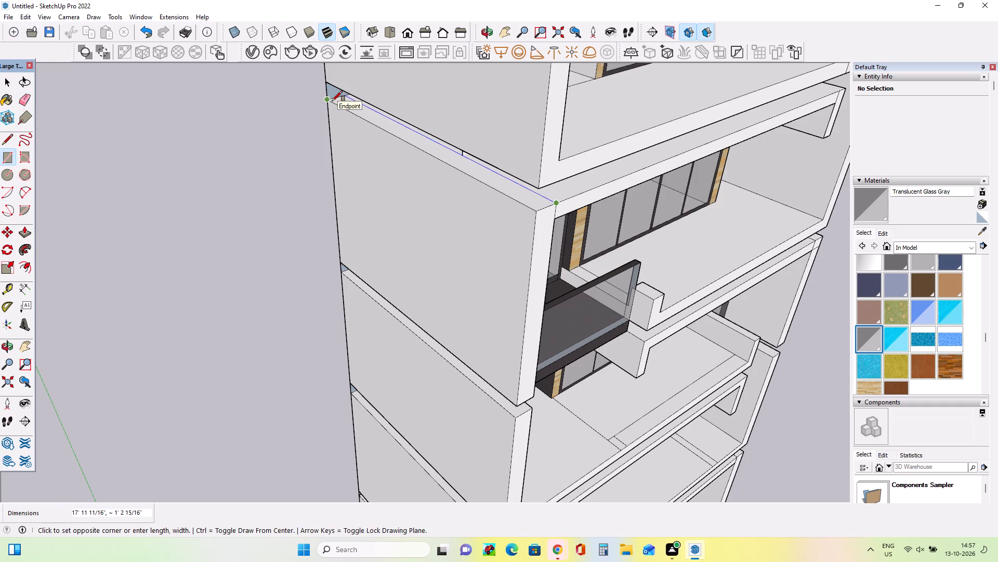
left_click(326, 98)
Erase the short vertical edge of the left wall strip at the topmost gap, just beneath the roof terrace slab.
middle_click_drag(464, 220, 347, 209)
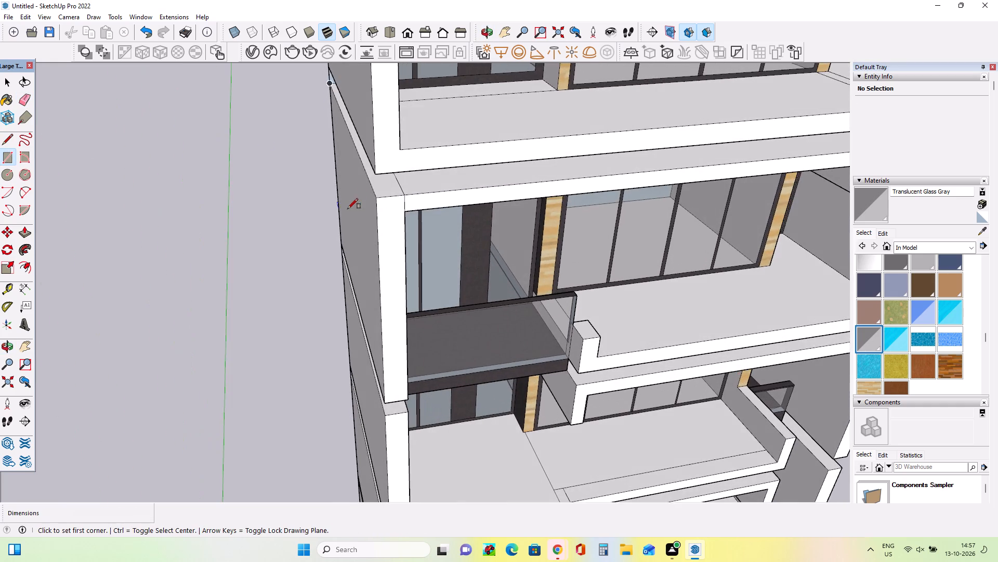
scroll(373, 219, "down", 14)
middle_click_drag(370, 133, 409, 108)
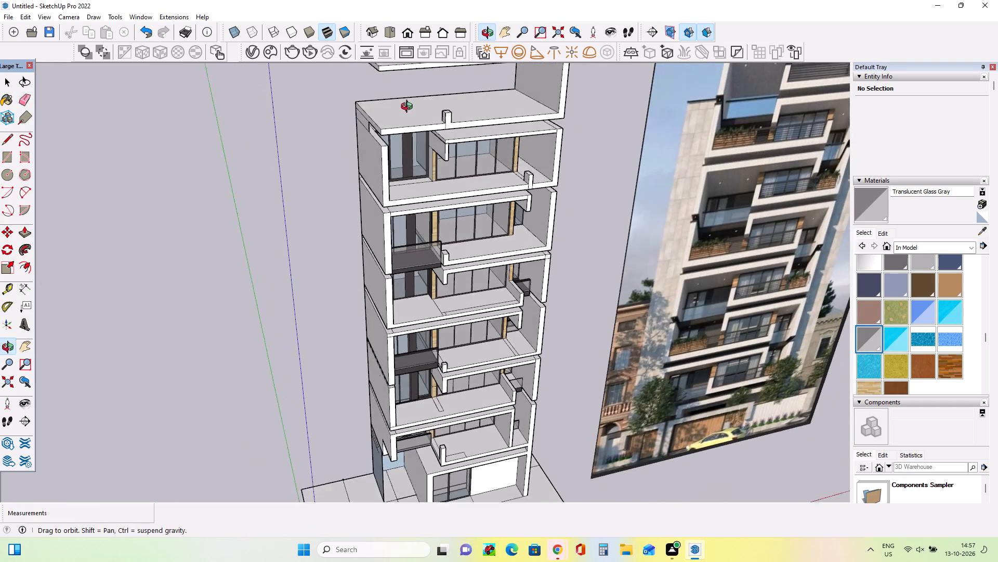
middle_click_drag(409, 108, 419, 98)
scroll(365, 96, "up", 2)
scroll(365, 98, "down", 1)
scroll(365, 98, "up", 9)
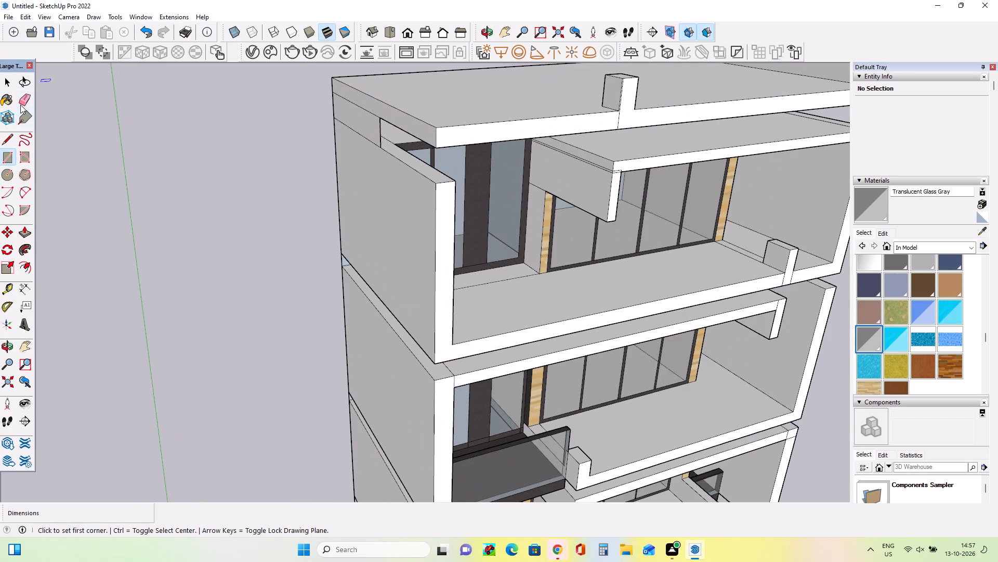
left_click(20, 104)
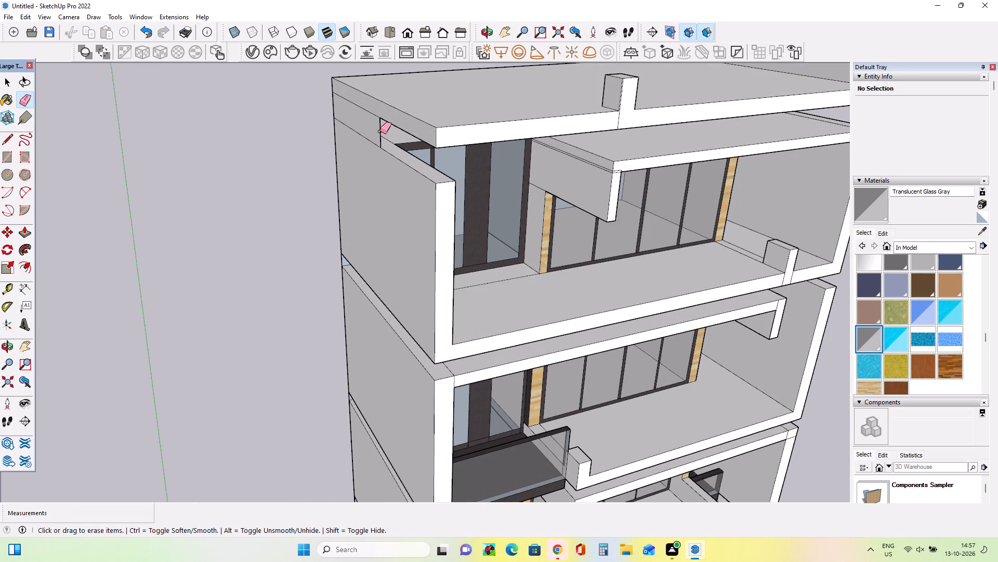
left_click(380, 131)
Pick the Asphalt New material from the in-model materials.
middle_click_drag(373, 151, 352, 143)
scroll(340, 140, "down", 3)
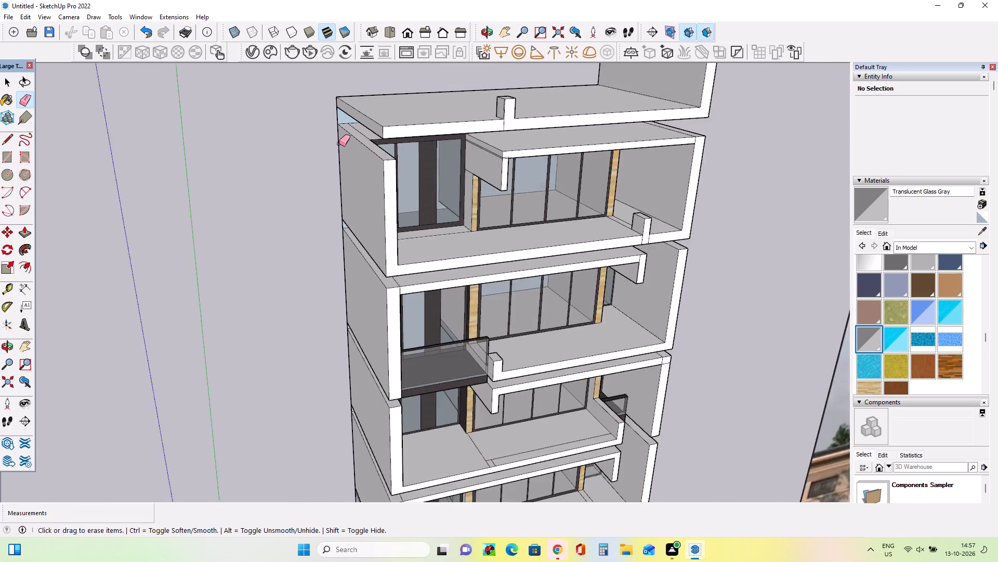
scroll(339, 144, "down", 6)
scroll(604, 247, "down", 4)
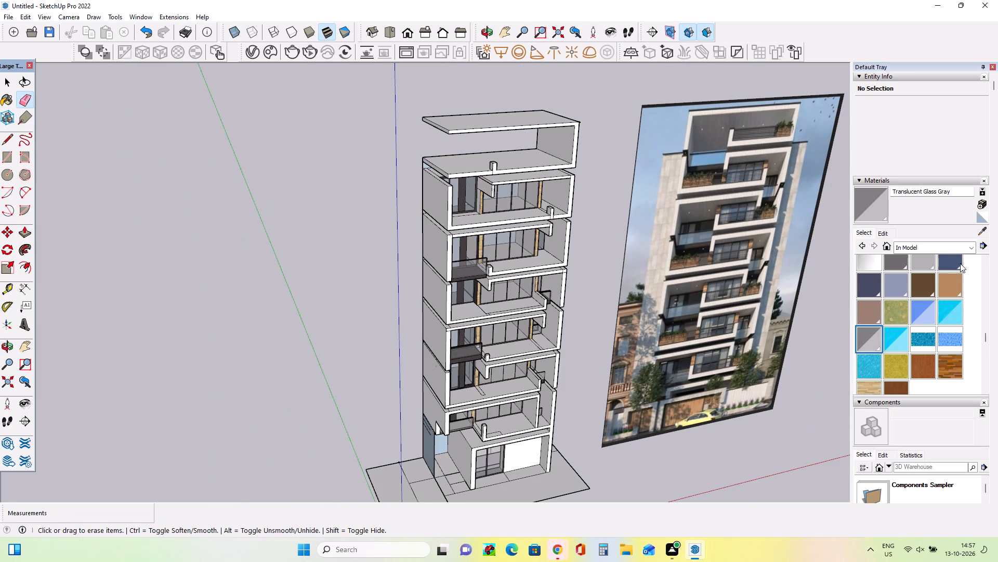
scroll(905, 271, "up", 4)
left_click(870, 272)
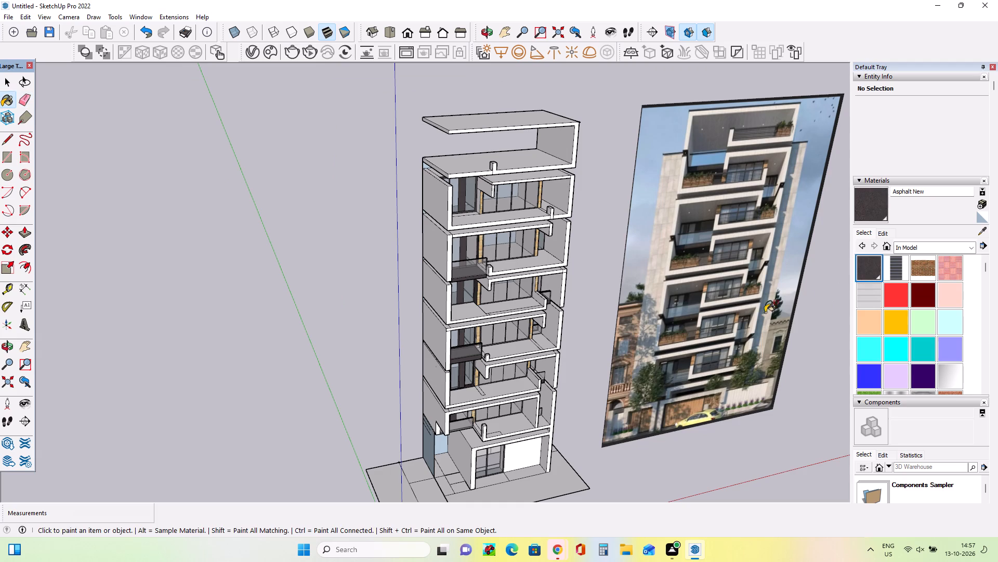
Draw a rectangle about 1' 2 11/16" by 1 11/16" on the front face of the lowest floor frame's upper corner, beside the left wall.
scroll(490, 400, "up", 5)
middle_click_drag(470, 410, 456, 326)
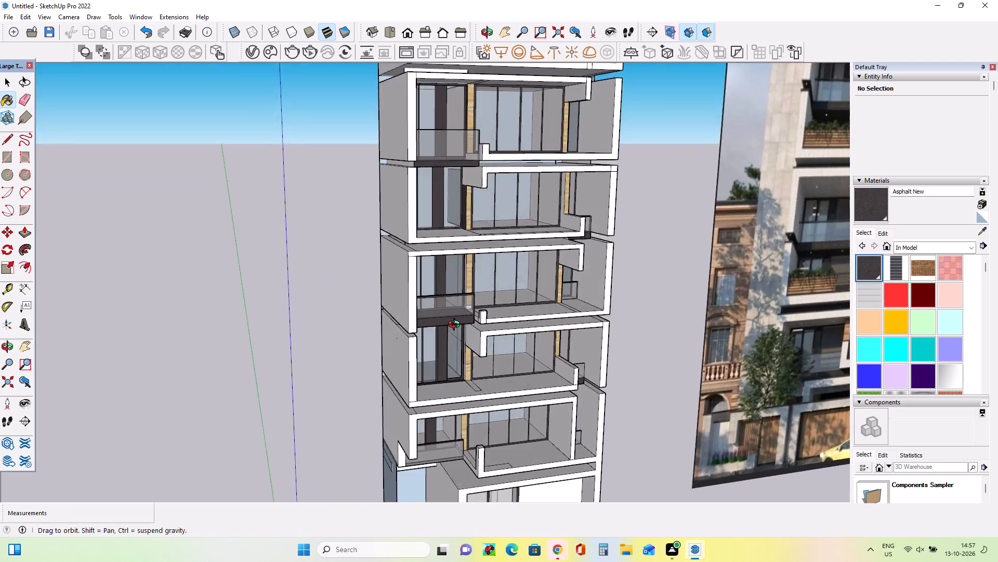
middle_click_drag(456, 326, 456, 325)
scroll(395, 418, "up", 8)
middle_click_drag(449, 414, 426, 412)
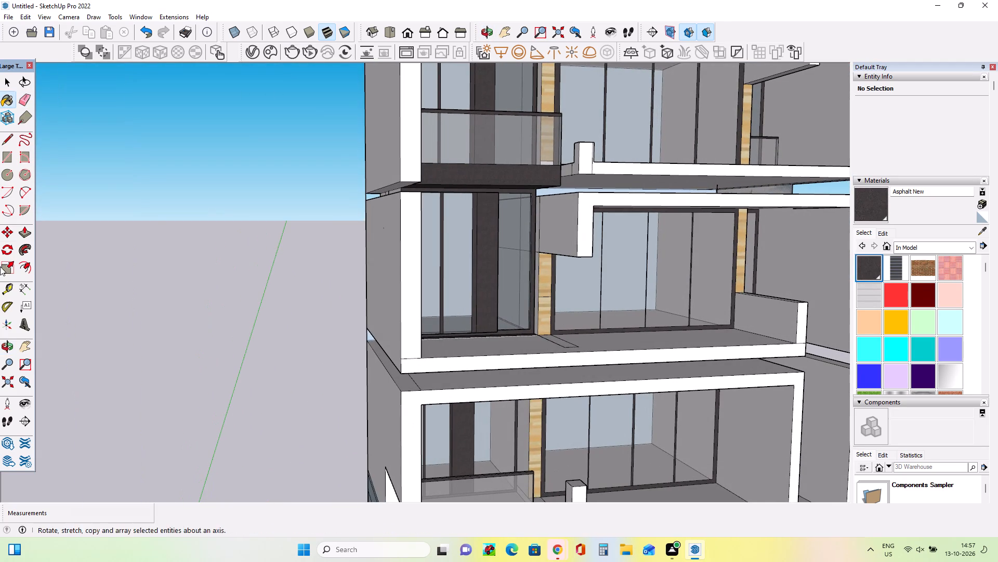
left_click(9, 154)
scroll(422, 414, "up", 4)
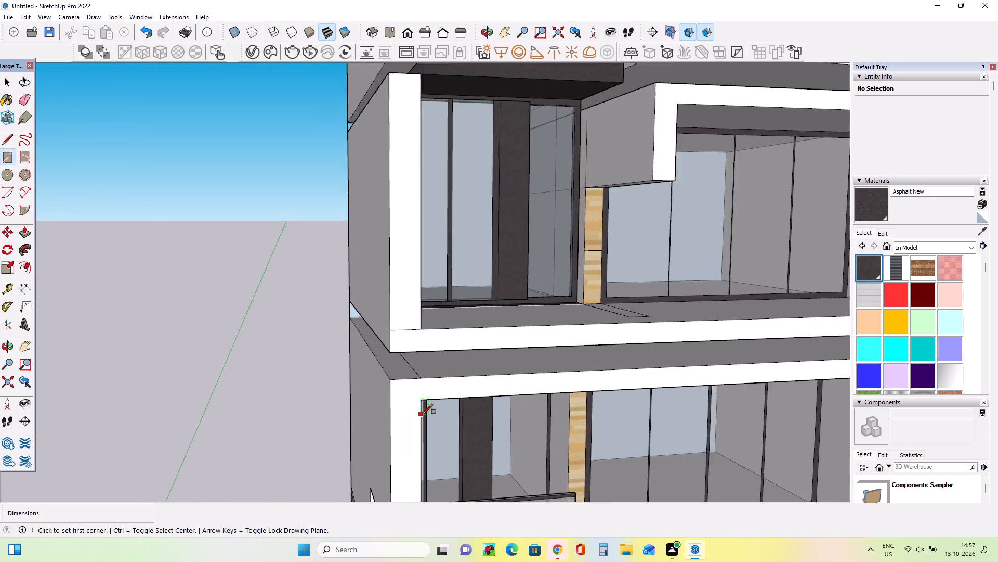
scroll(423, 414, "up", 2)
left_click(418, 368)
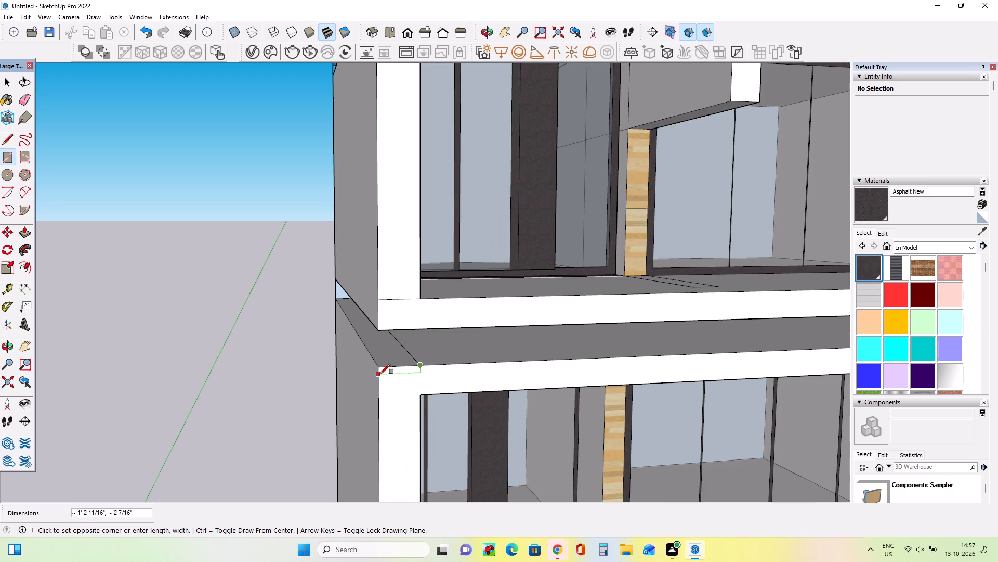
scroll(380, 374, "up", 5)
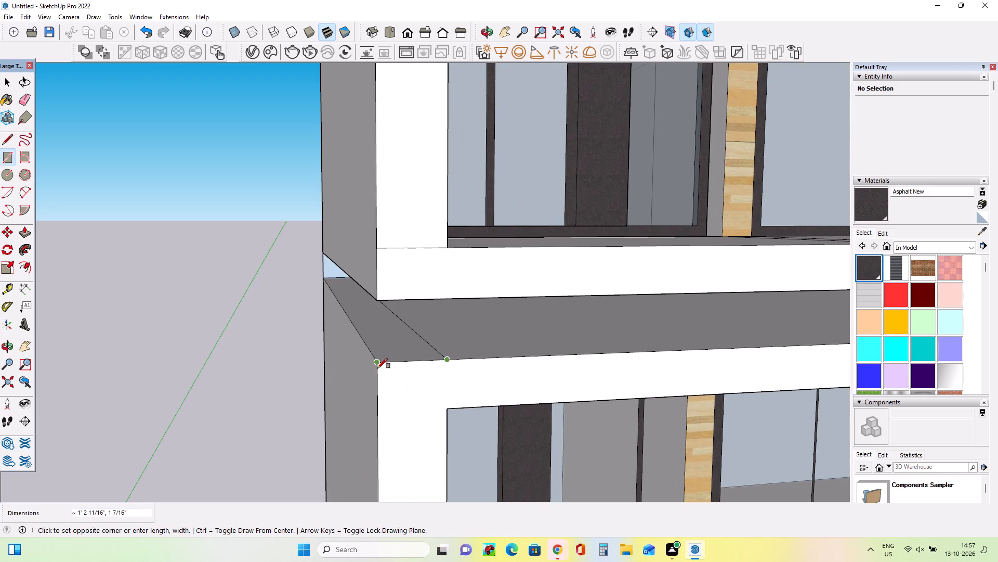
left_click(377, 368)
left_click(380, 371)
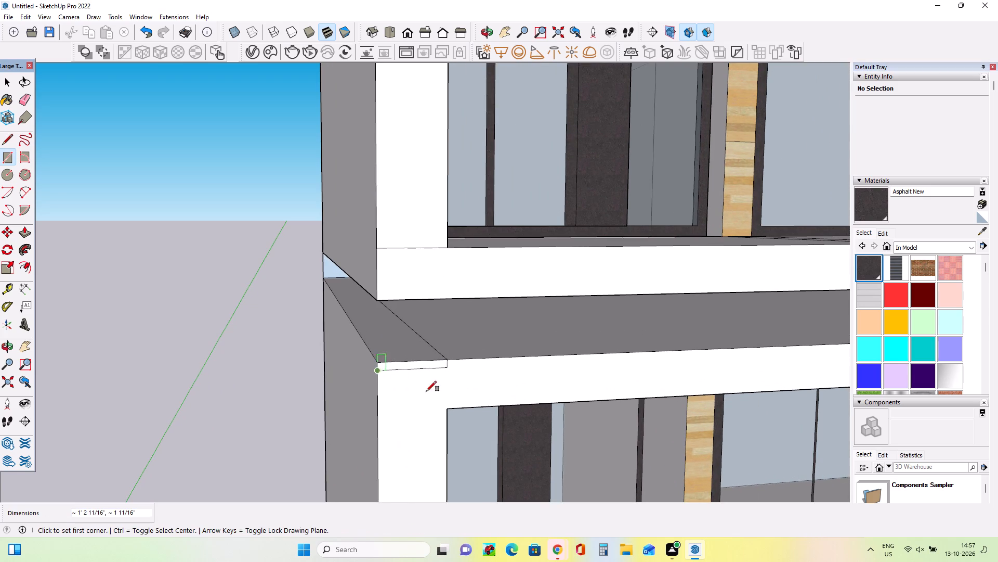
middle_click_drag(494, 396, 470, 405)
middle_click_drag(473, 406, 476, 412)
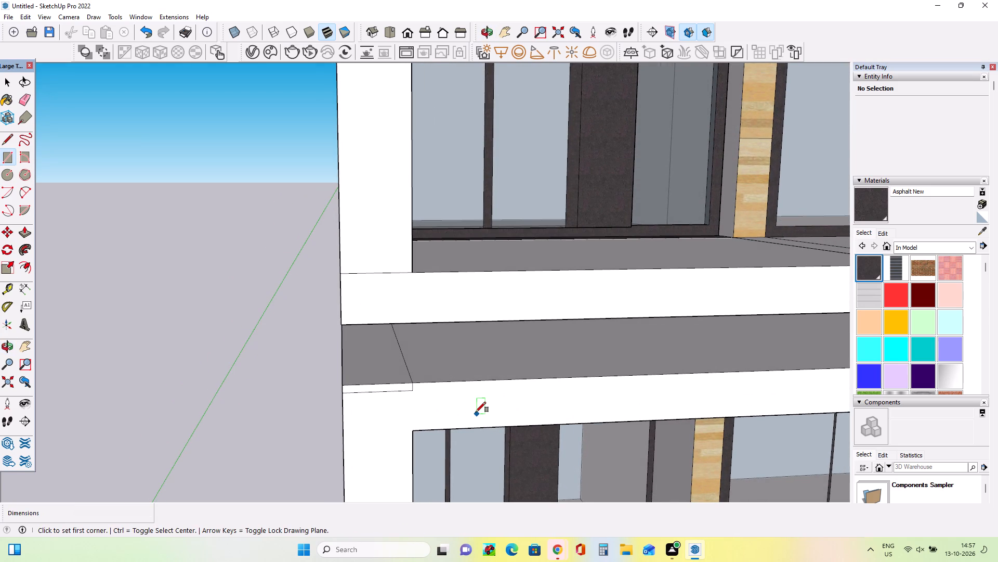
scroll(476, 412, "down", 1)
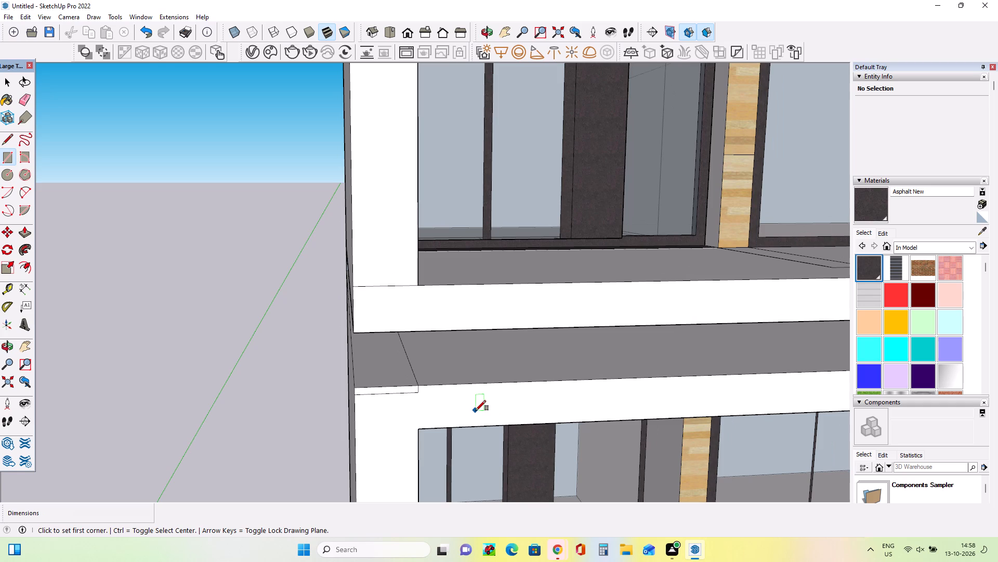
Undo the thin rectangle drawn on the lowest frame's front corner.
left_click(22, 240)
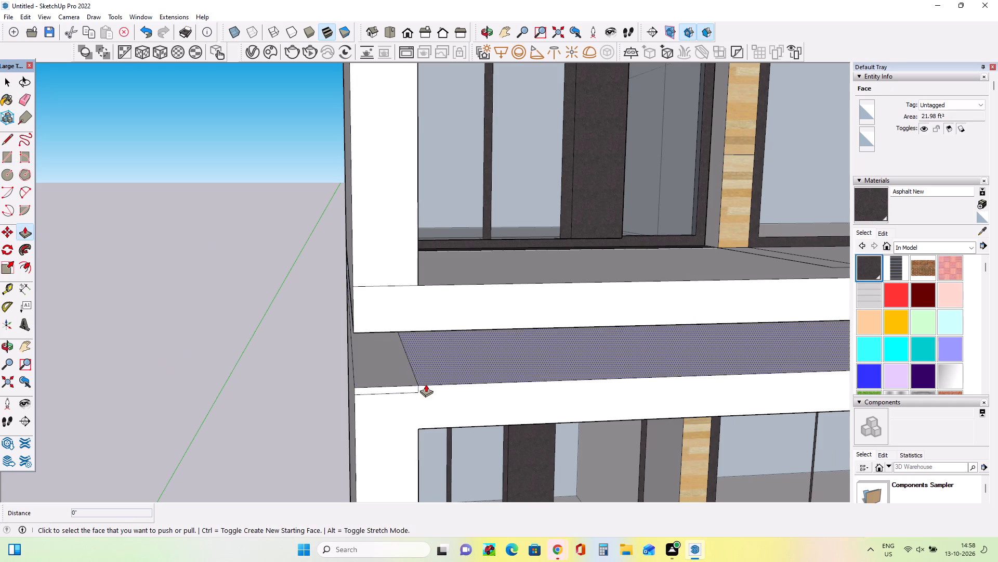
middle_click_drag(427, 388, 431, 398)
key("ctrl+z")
Draw a rectangle about 1' 2 11/16" by 1 7/16" on top of the lowest floor frame, at the front end of its left wall strip.
middle_click_drag(431, 397, 443, 419)
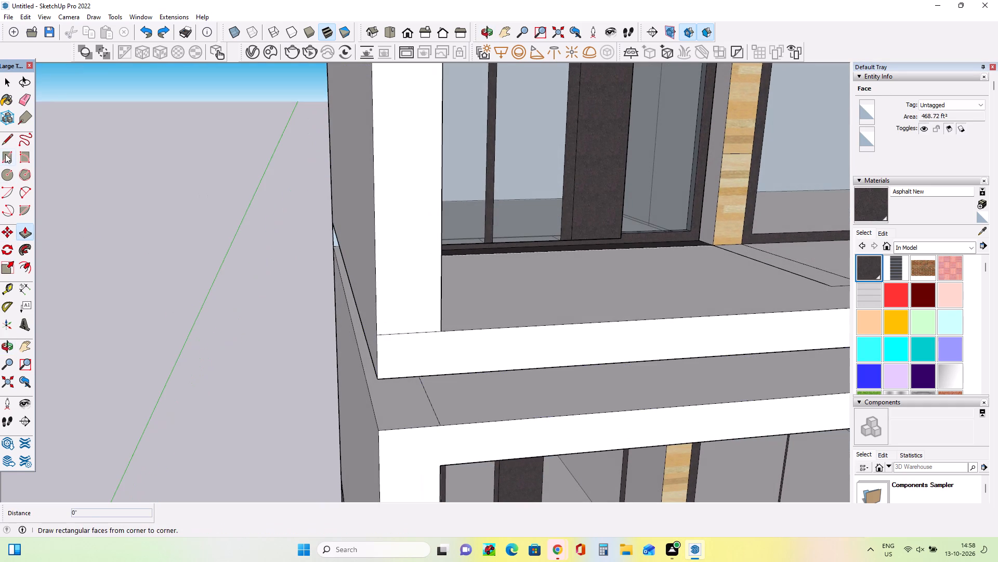
left_click(6, 150)
left_click(439, 427)
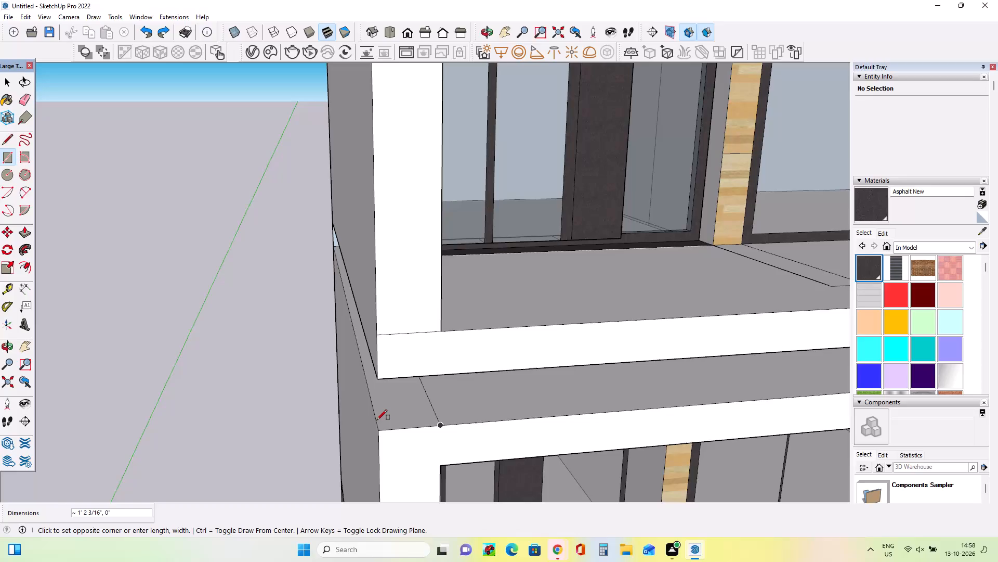
scroll(379, 425, "up", 4)
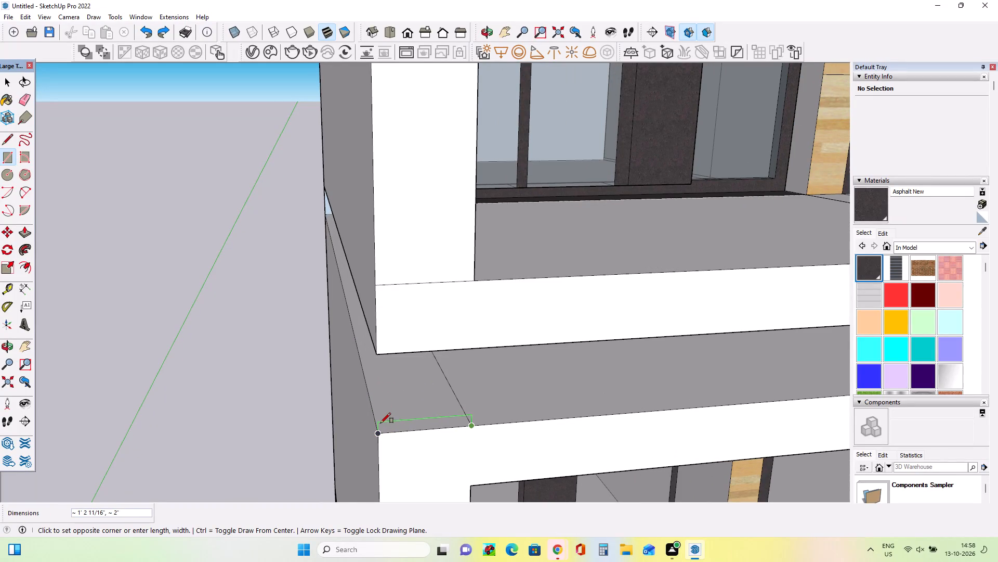
middle_click_drag(386, 434, 483, 434)
middle_click_drag(496, 432, 522, 427)
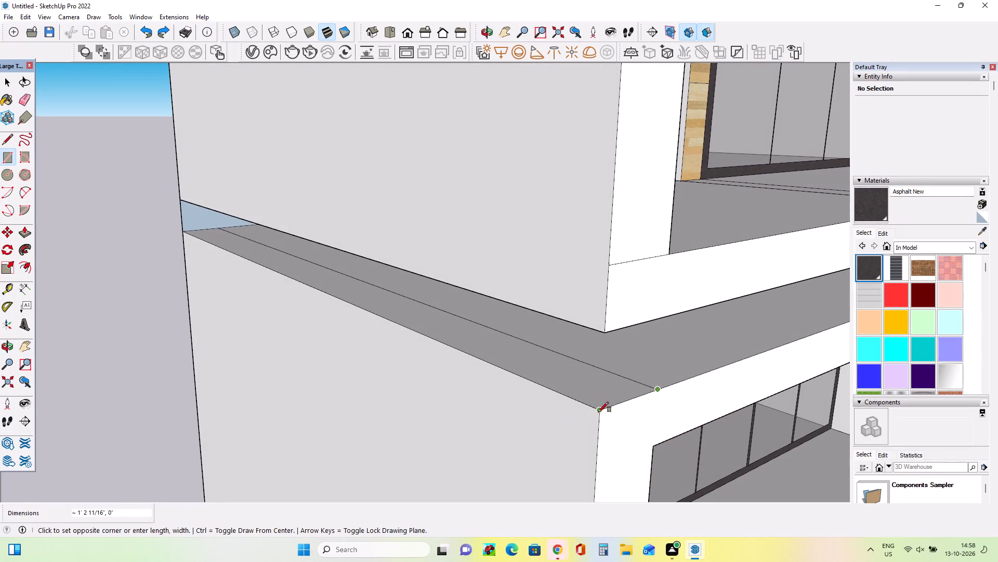
scroll(587, 401, "up", 3)
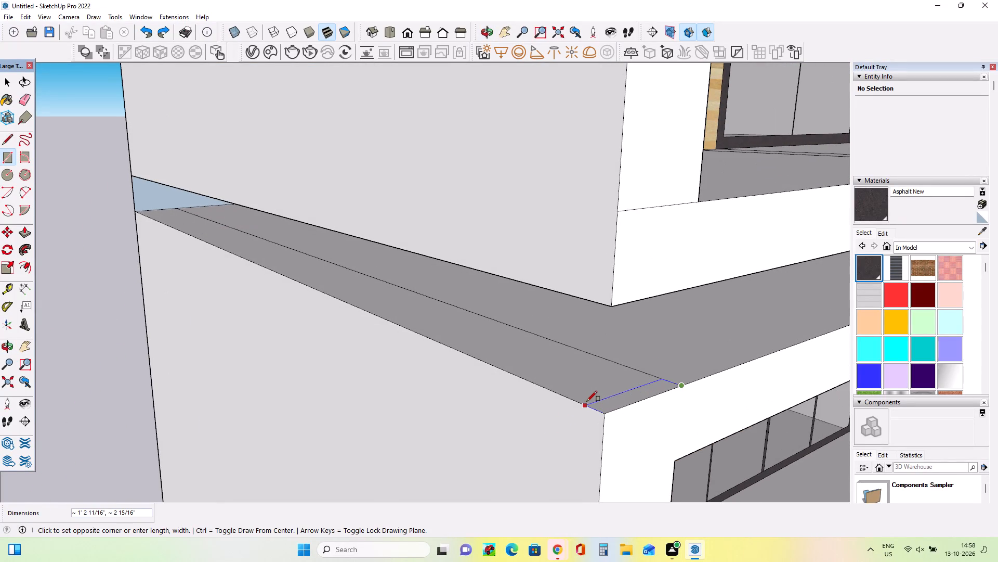
left_click(595, 410)
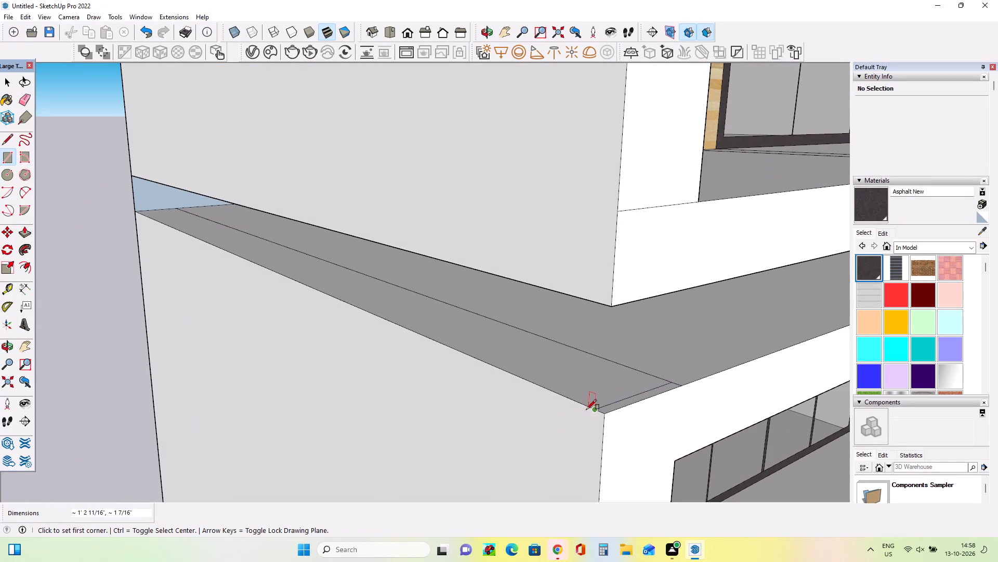
scroll(558, 408, "down", 2)
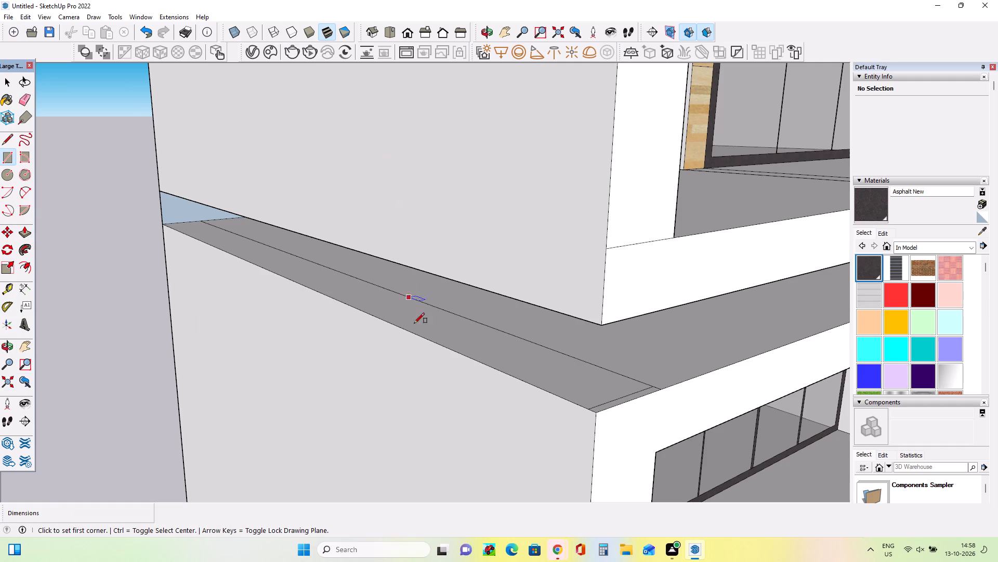
Push/Pull the thin rectangle at the strip's front end up 1 3/8" to form a lip.
left_click(869, 209)
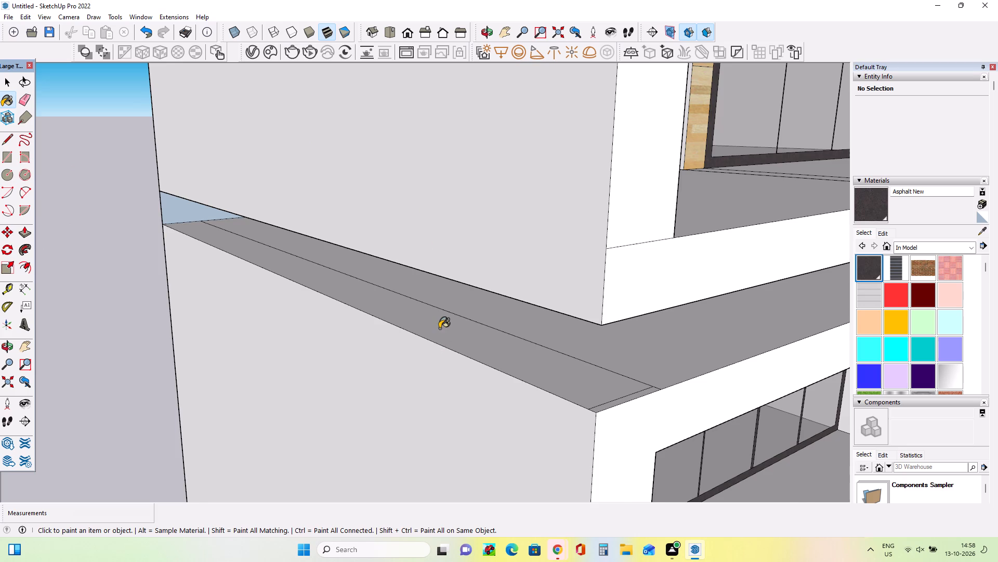
scroll(439, 328, "down", 3)
middle_click_drag(586, 361, 573, 380)
left_click(29, 223)
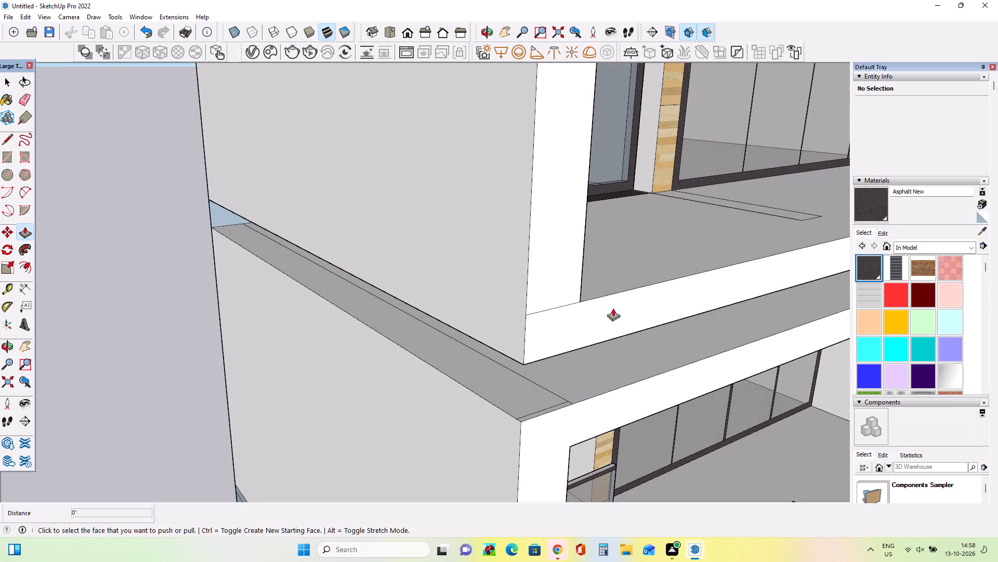
left_click(555, 407)
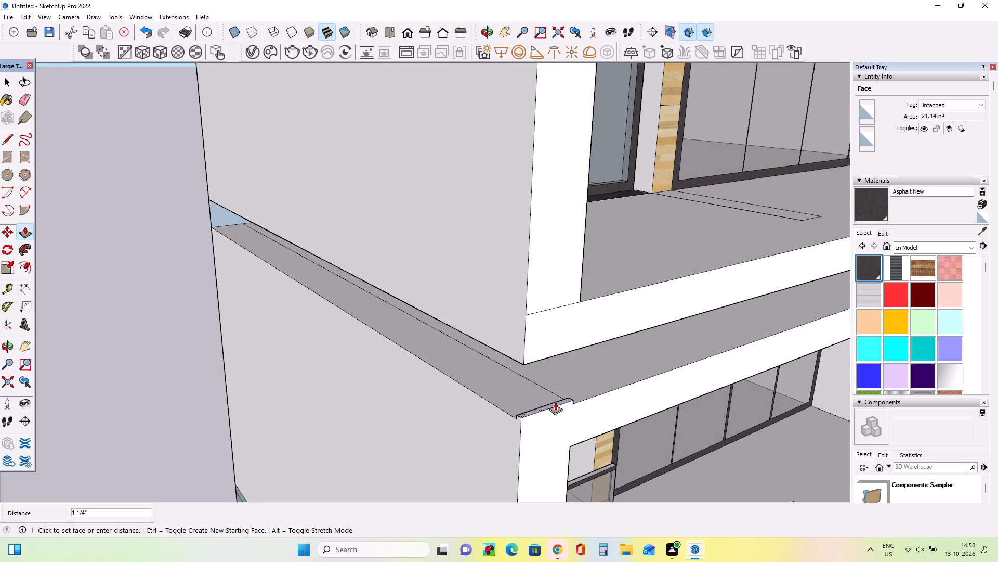
left_click(555, 402)
middle_click_drag(518, 410, 530, 405)
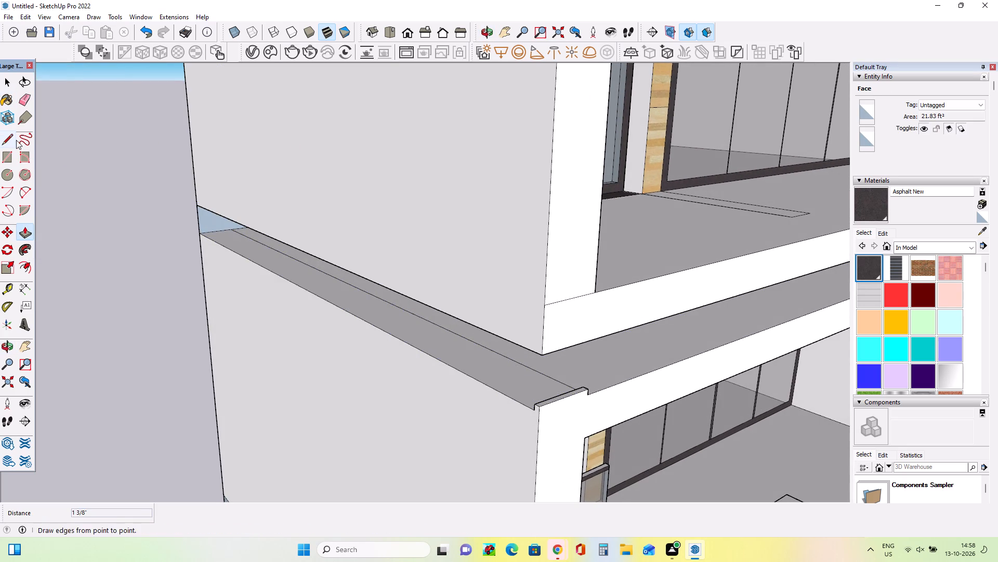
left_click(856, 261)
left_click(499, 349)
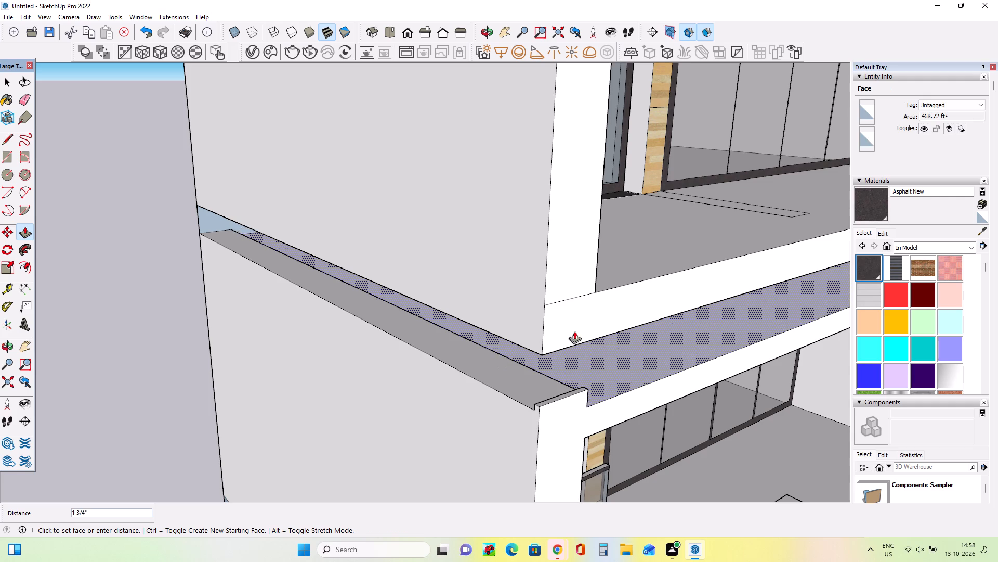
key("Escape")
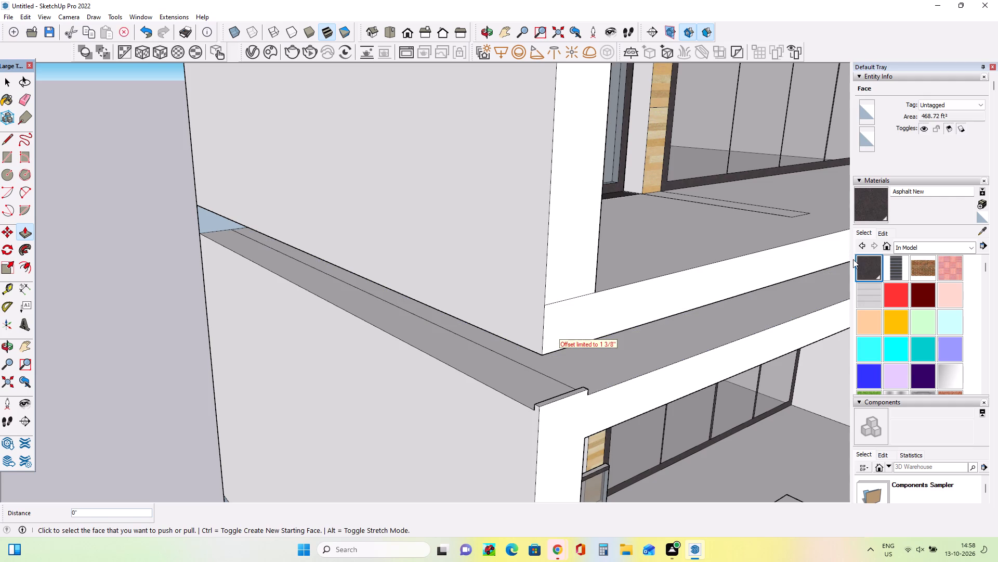
Paint the lowest frame's left wall-top strip and the top of its front lip with Asphalt New.
left_click(874, 264)
left_click(529, 388)
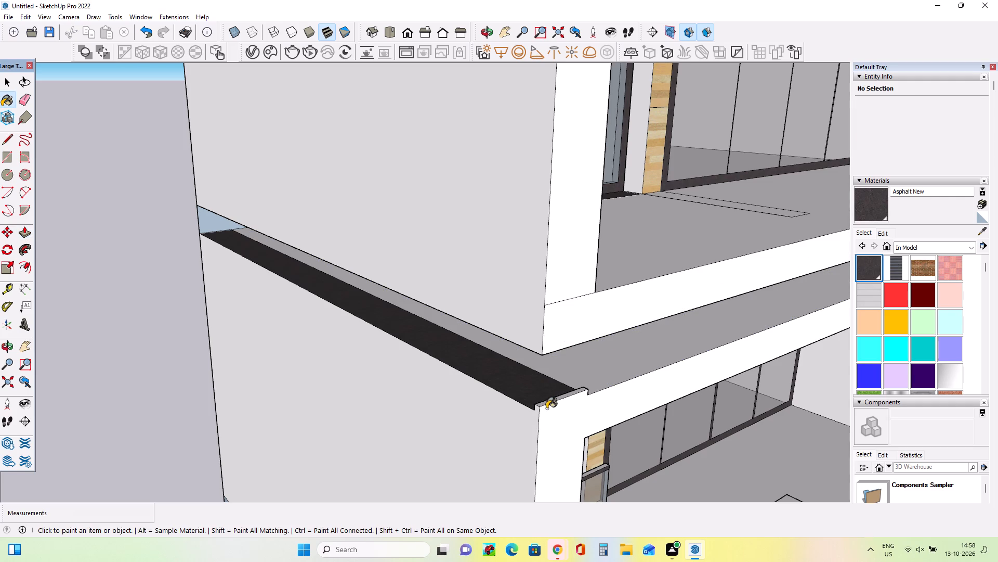
left_click(549, 403)
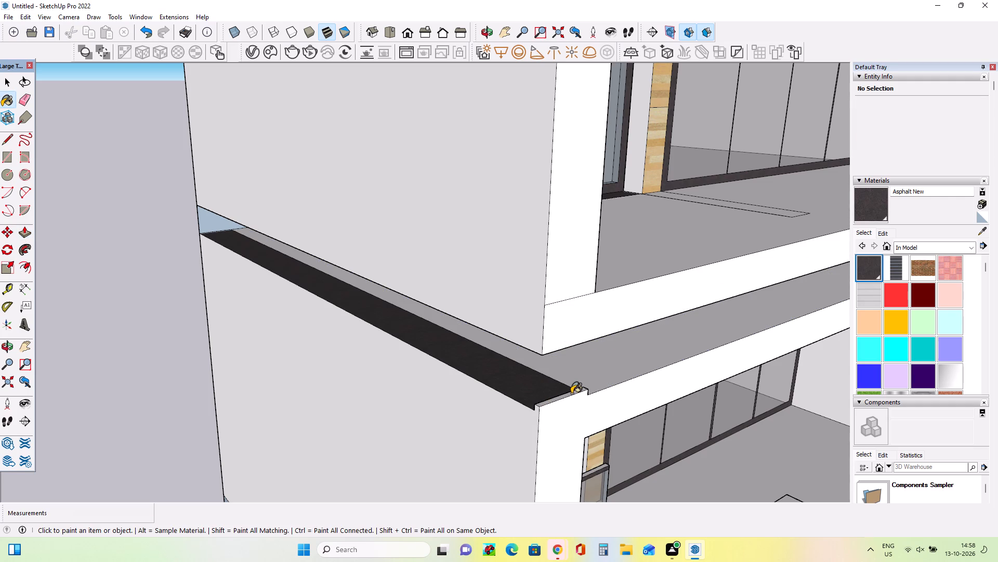
left_click(571, 393)
middle_click_drag(574, 393, 465, 352)
scroll(468, 351, "down", 4)
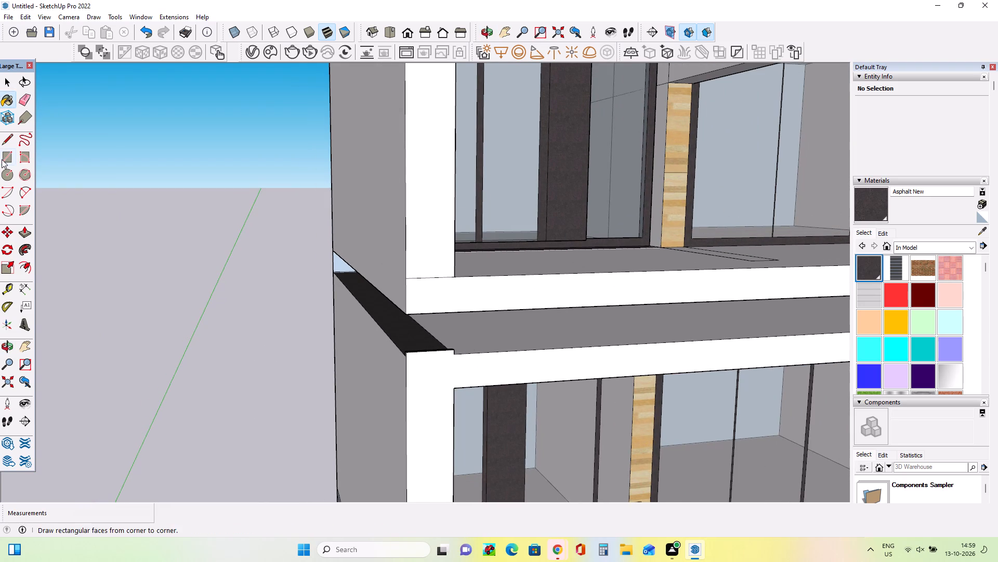
Draw a line along the base of the lip, separating its front from the frame's front face.
left_click(5, 144)
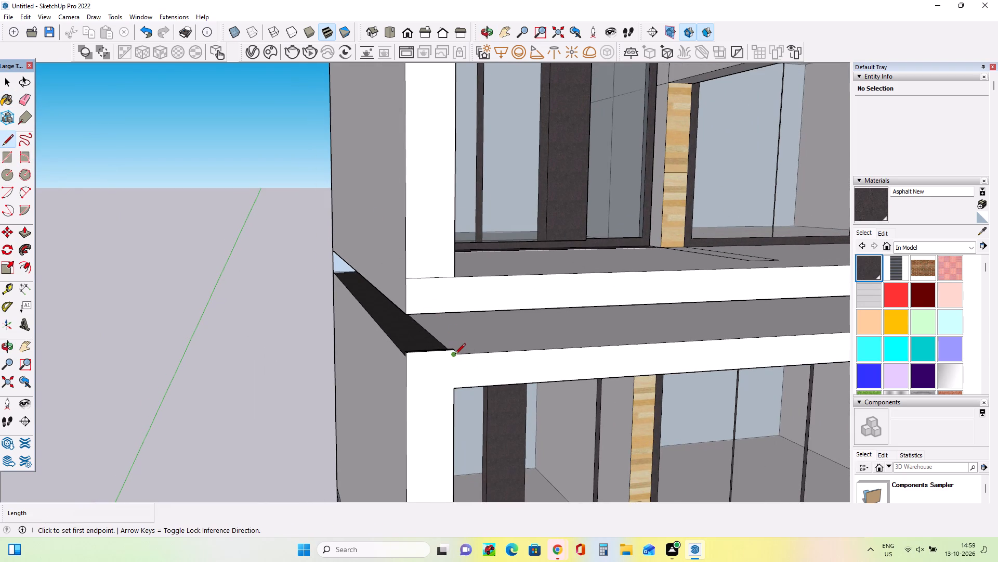
left_click(455, 355)
left_click(405, 360)
middle_click_drag(509, 356, 515, 376)
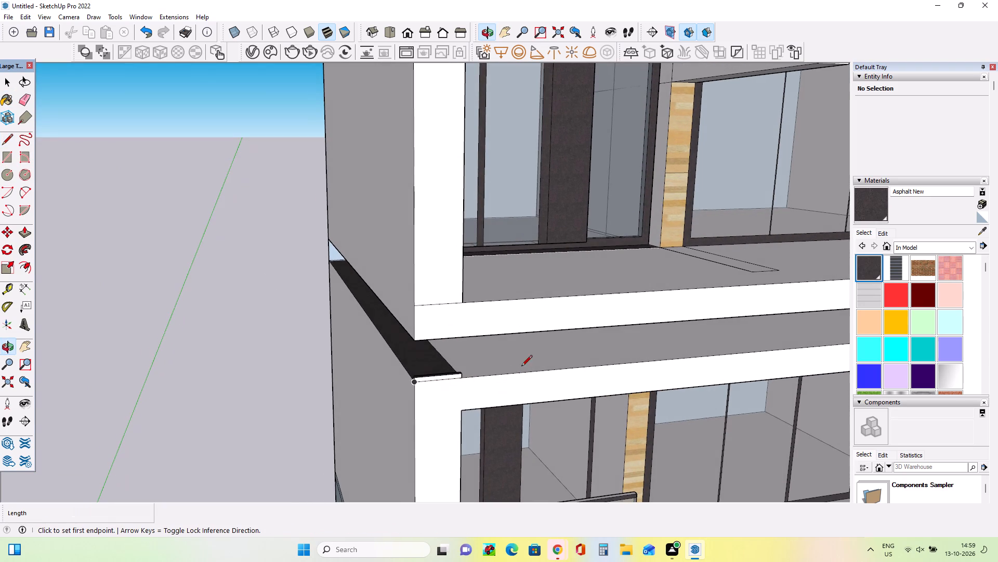
Paint the front face of the raised lip with Asphalt New.
left_click(869, 269)
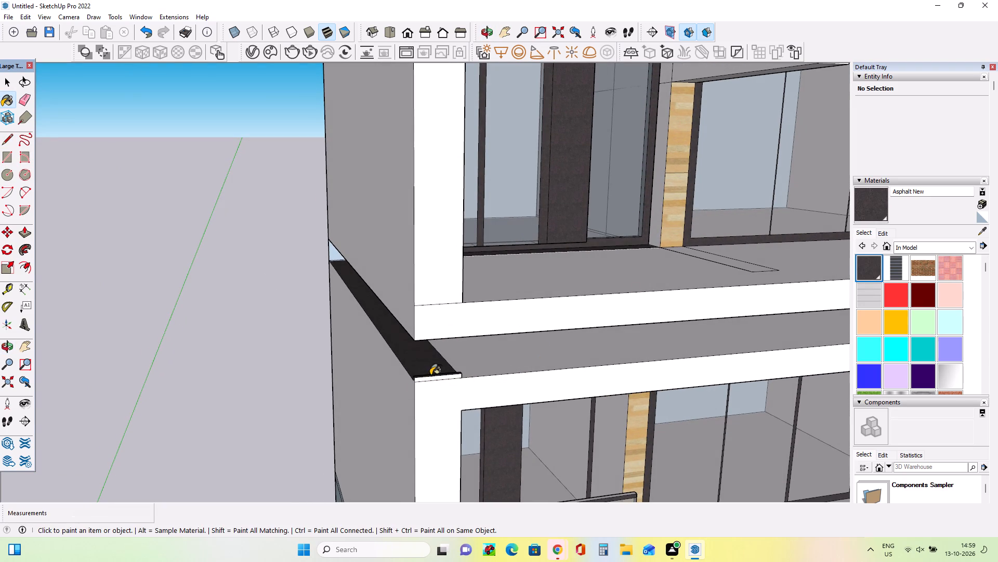
left_click(431, 379)
middle_click_drag(444, 372, 353, 357)
Examine the gaps between the floor frames against the dark recesses and balconies in the reference facade image.
scroll(353, 357, "down", 4)
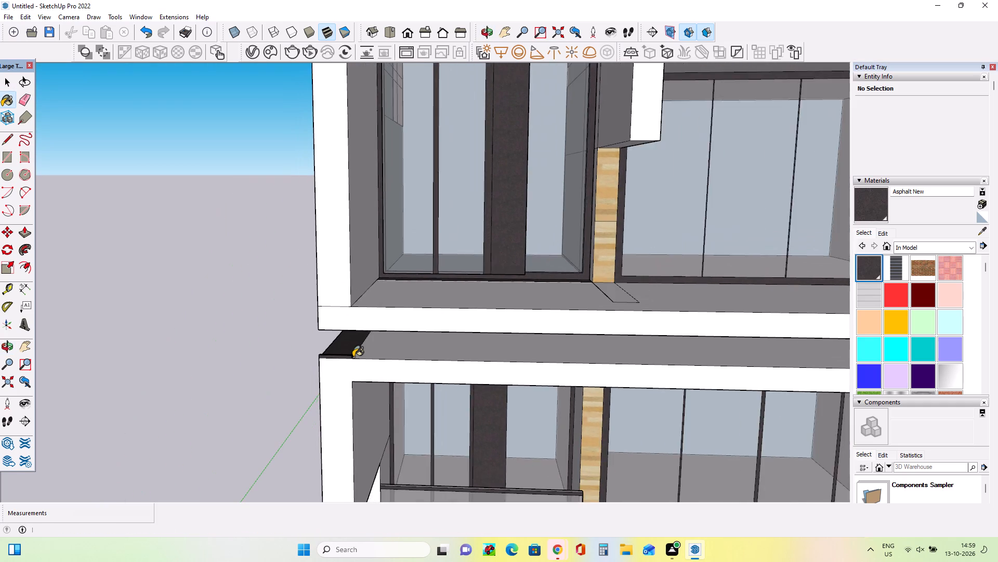
scroll(353, 357, "down", 8)
scroll(397, 316, "down", 4)
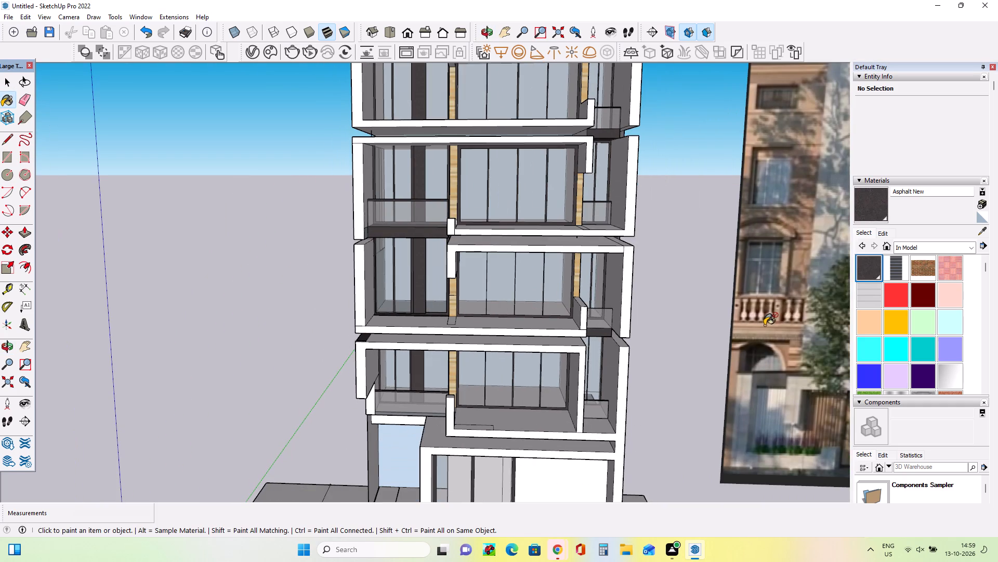
scroll(735, 300, "down", 12)
scroll(813, 257, "up", 6)
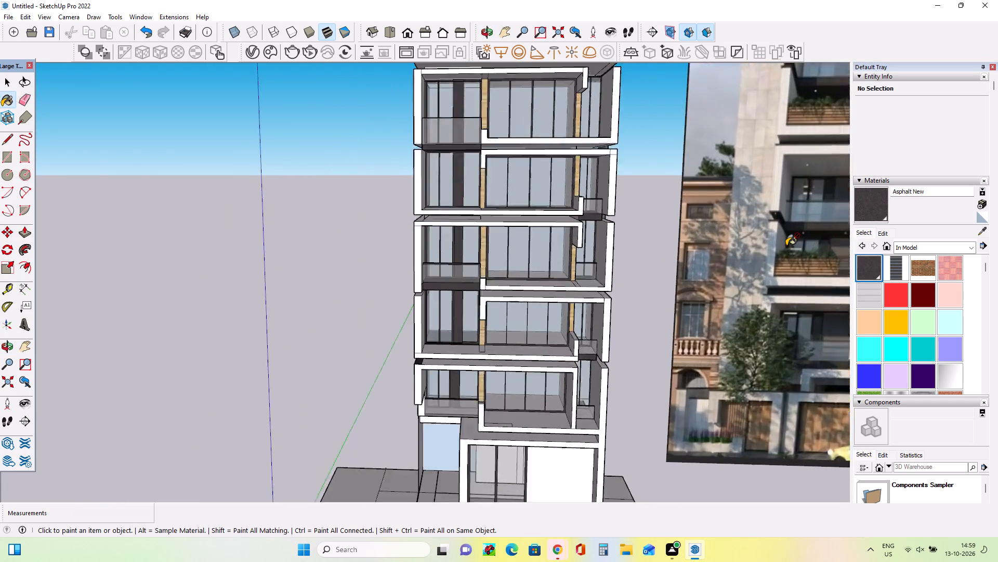
scroll(787, 245, "up", 10)
scroll(786, 242, "down", 4)
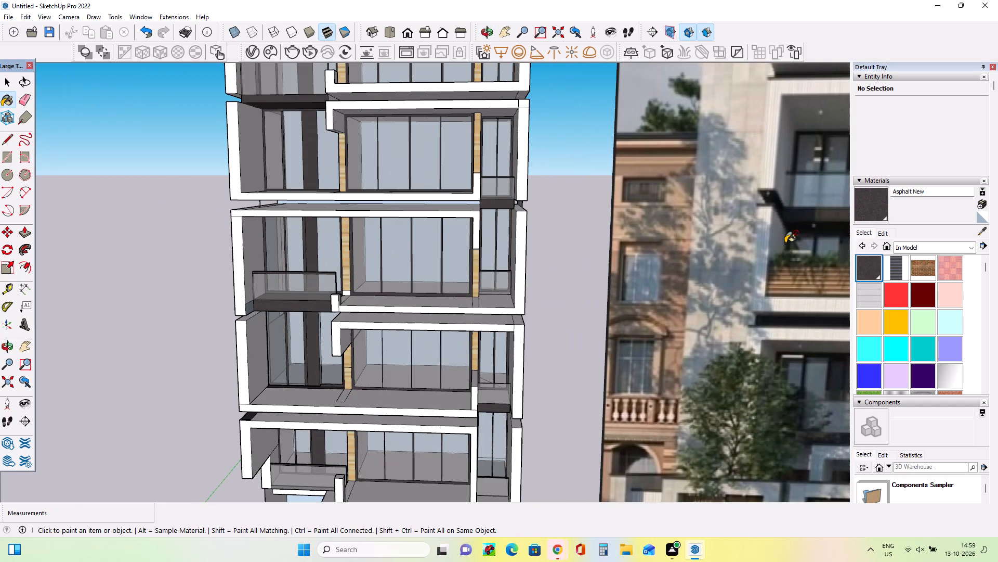
scroll(783, 245, "up", 2)
scroll(783, 245, "down", 2)
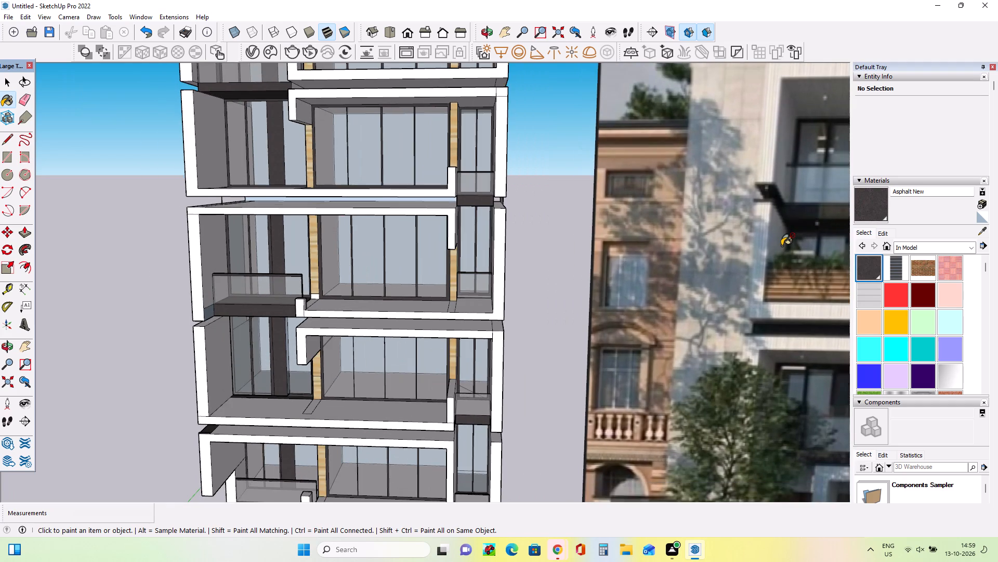
scroll(783, 245, "down", 13)
scroll(832, 302, "up", 5)
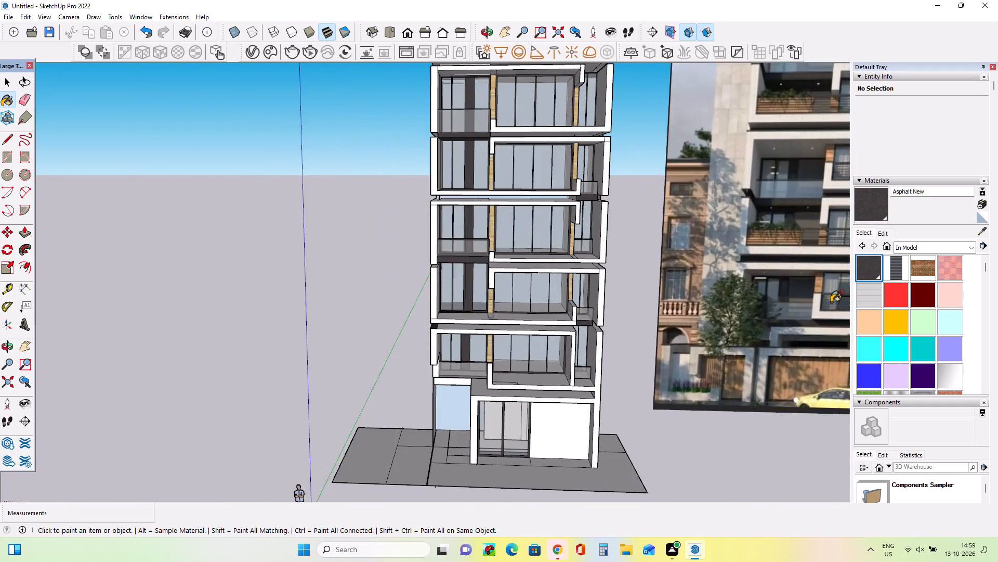
scroll(832, 302, "up", 12)
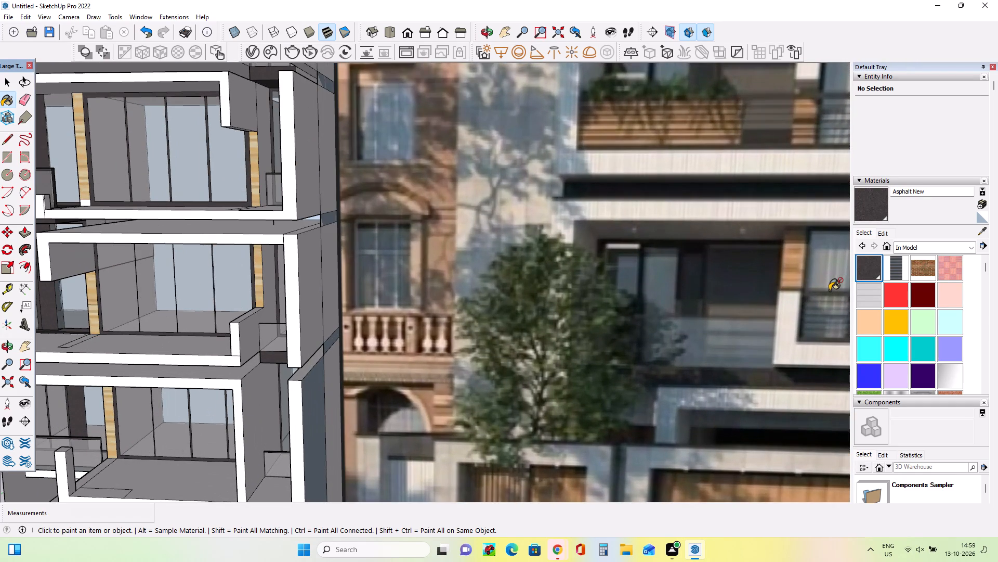
Examine the dark gaps between the floors in the reference facade image against the modelled floor frames.
scroll(831, 290, "down", 9)
scroll(701, 150, "up", 9)
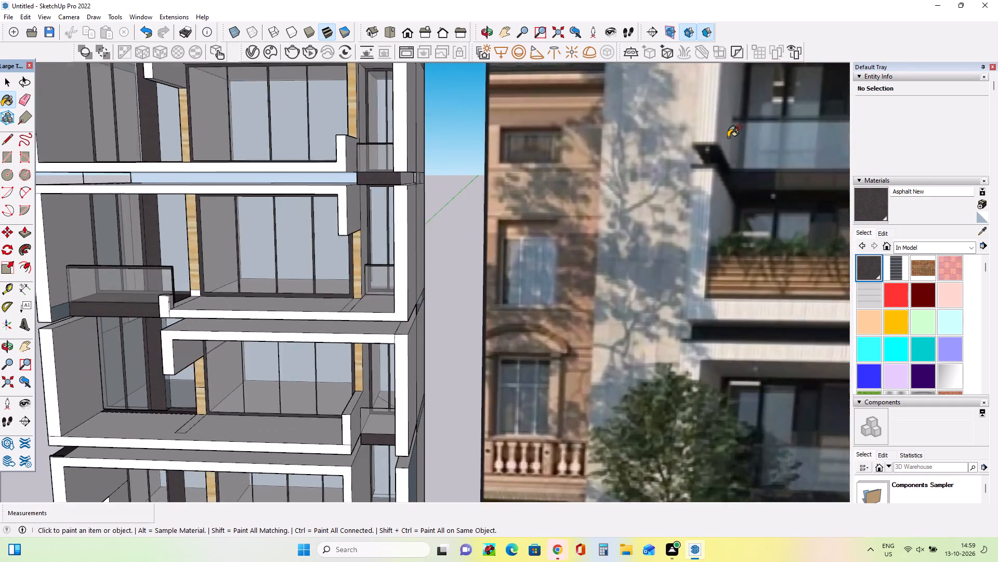
scroll(729, 137, "up", 2)
scroll(729, 137, "down", 8)
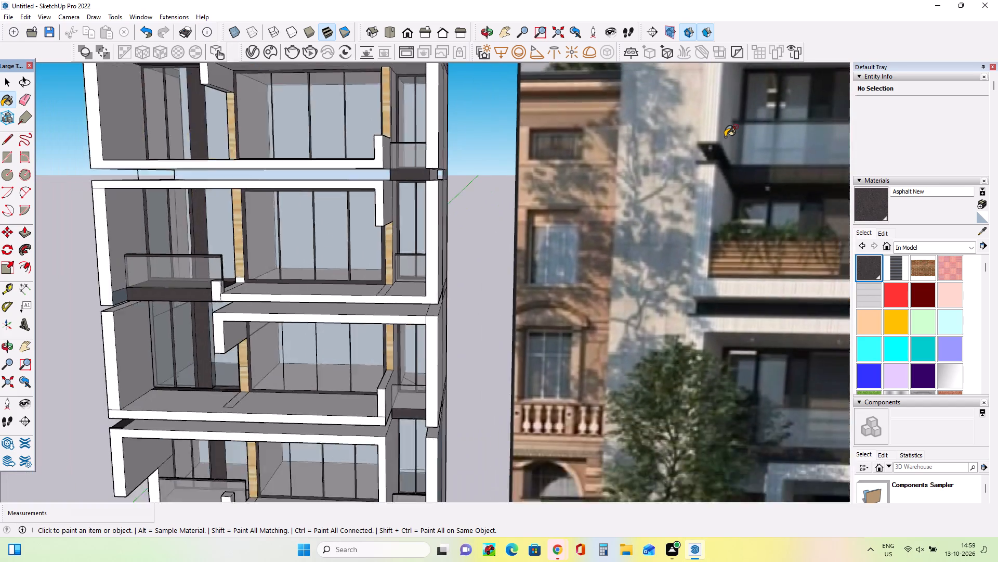
scroll(726, 136, "down", 4)
Push/Pull the small rear face of the raised lip about 17' 10 1/4" along the lowest frame's left wall top to its back edge.
middle_click_drag(351, 277, 490, 276)
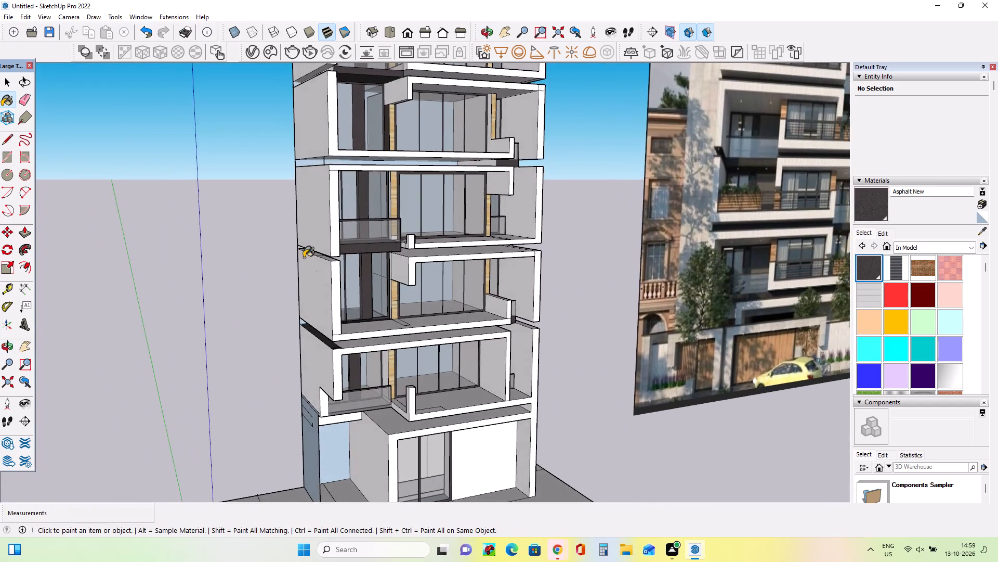
scroll(304, 258, "up", 8)
middle_click_drag(352, 333, 365, 333)
scroll(339, 442, "up", 4)
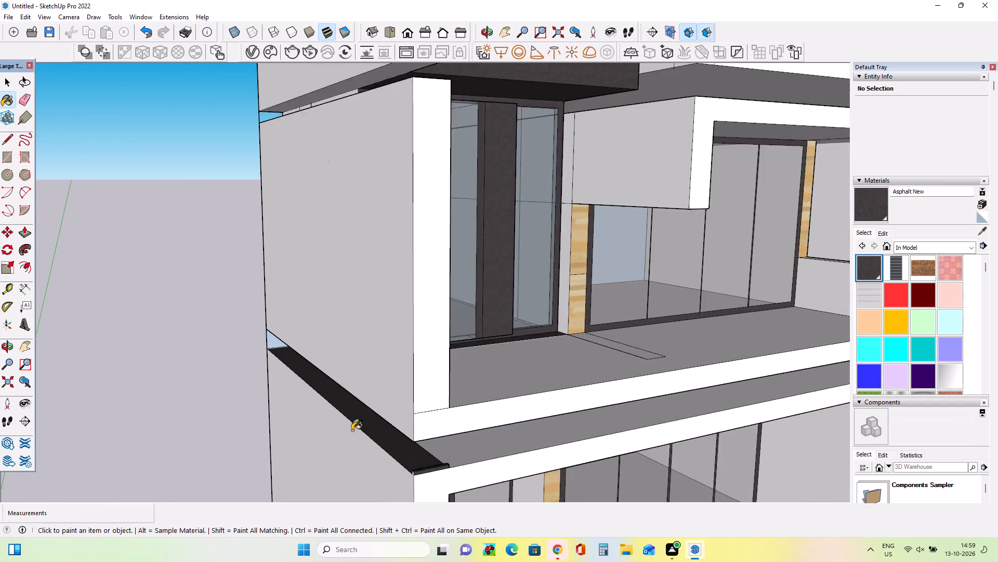
middle_click_drag(356, 429, 582, 410)
scroll(690, 410, "up", 4)
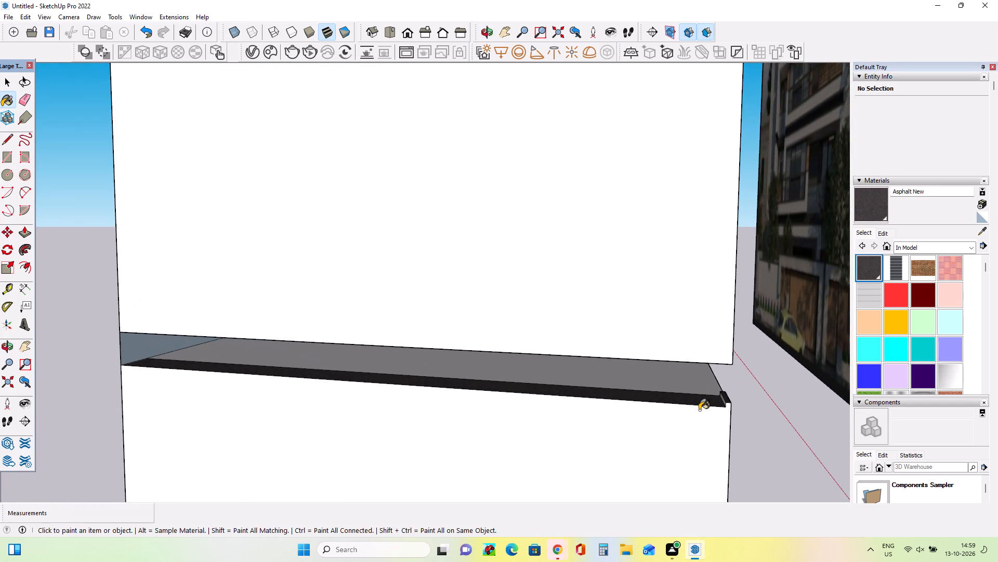
scroll(708, 411, "up", 1)
middle_click_drag(708, 411, 730, 425)
left_click(29, 237)
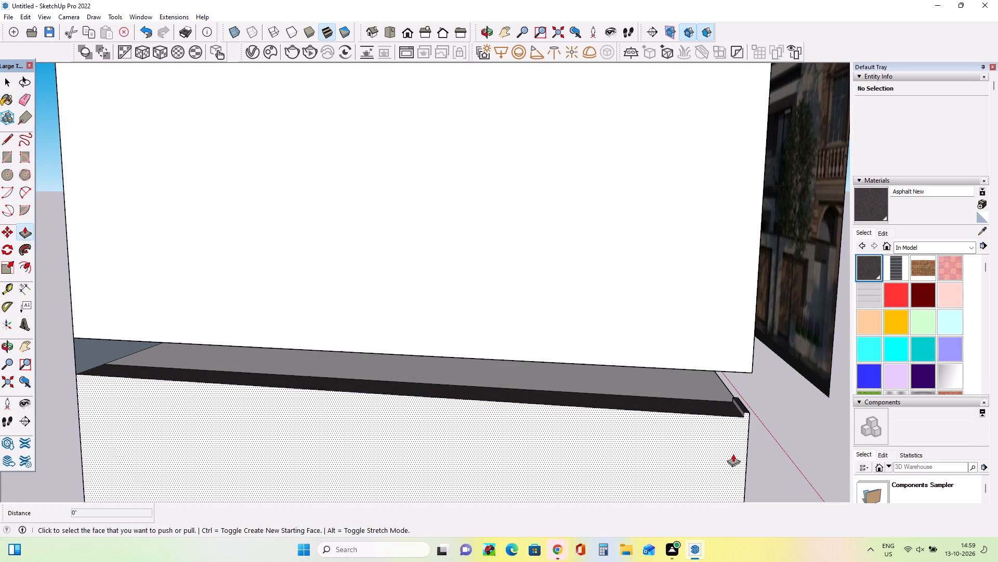
left_click(740, 412)
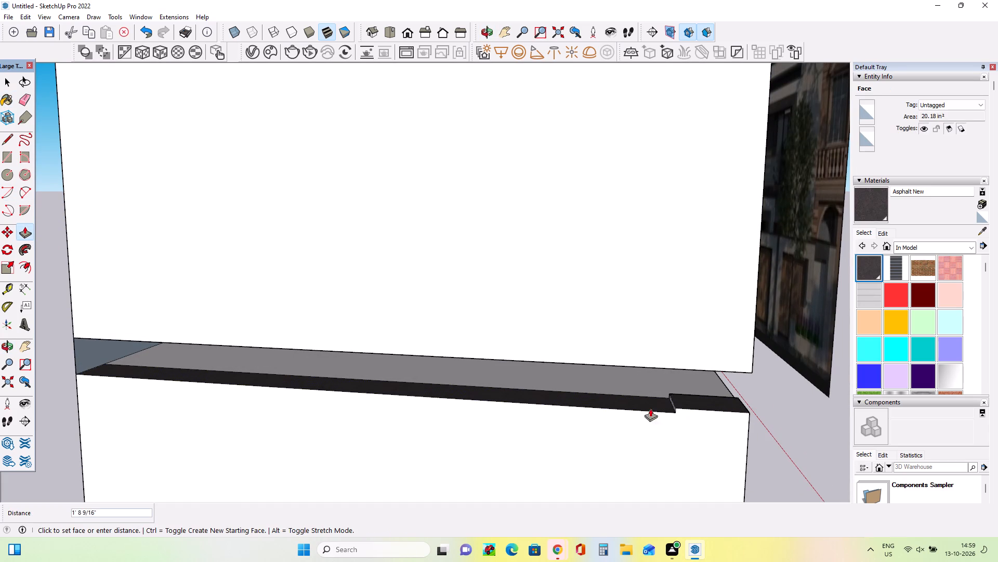
left_click(92, 356)
Draw a line 17' 11 11/16" long along the base of the extended lip on the outer left wall face.
middle_click_drag(351, 336, 242, 302)
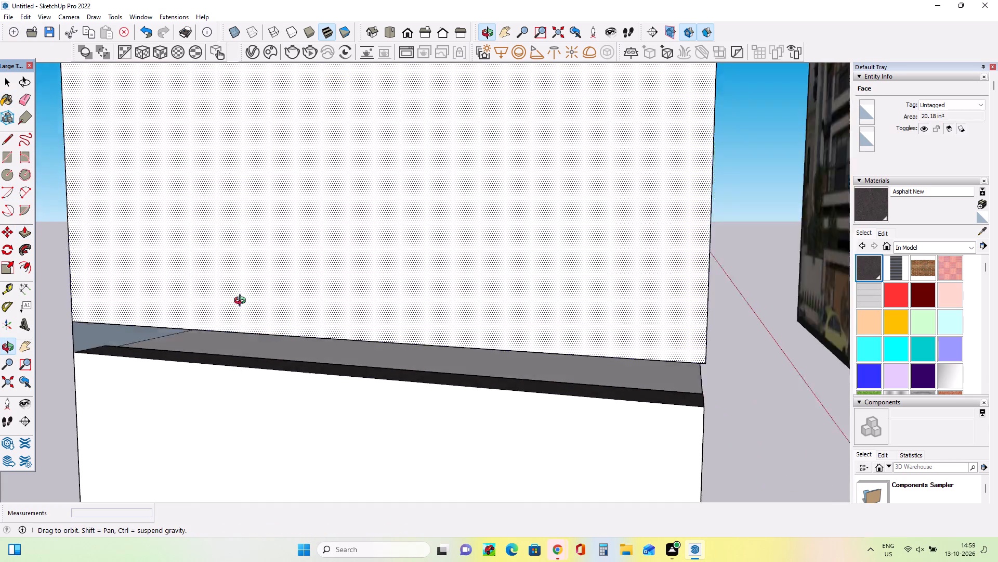
middle_click_drag(242, 302, 118, 299)
middle_click_drag(301, 351, 300, 349)
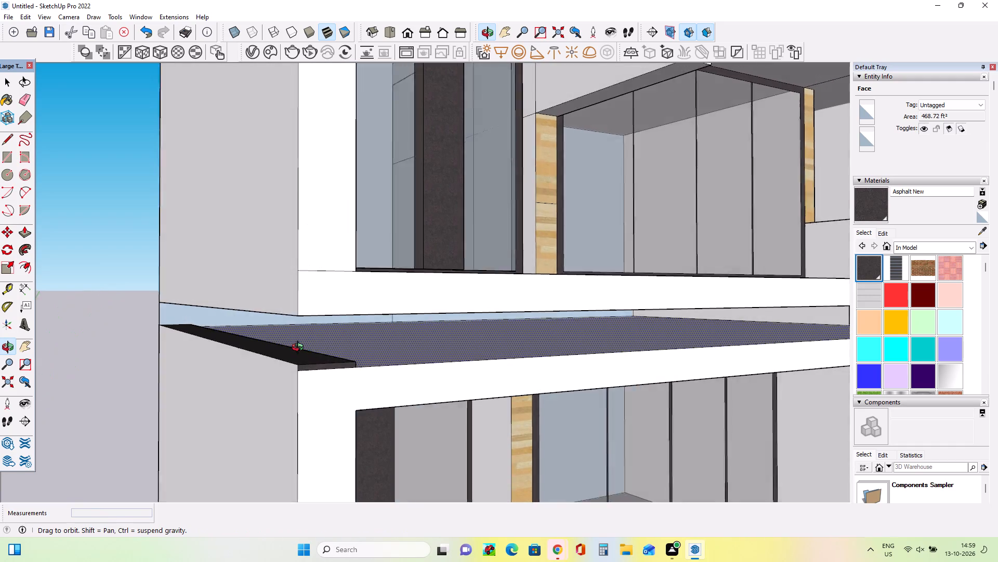
middle_click_drag(300, 349, 369, 365)
middle_click_drag(589, 352, 579, 344)
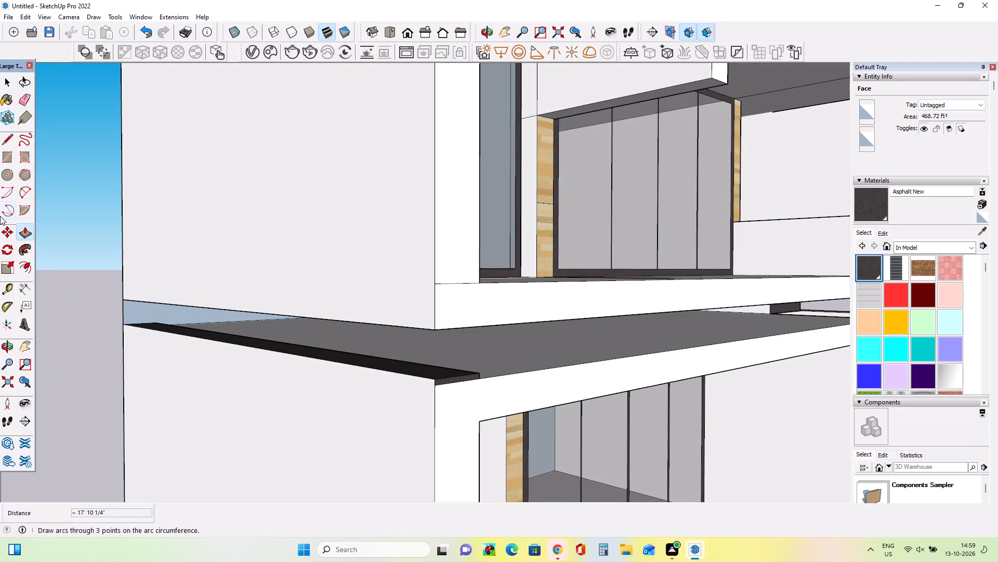
left_click(0, 146)
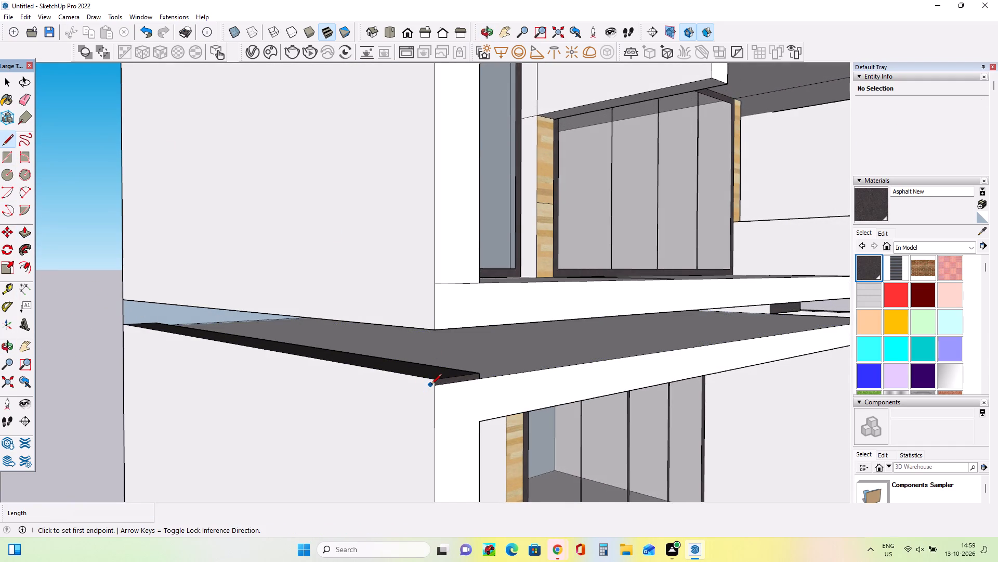
left_click(436, 387)
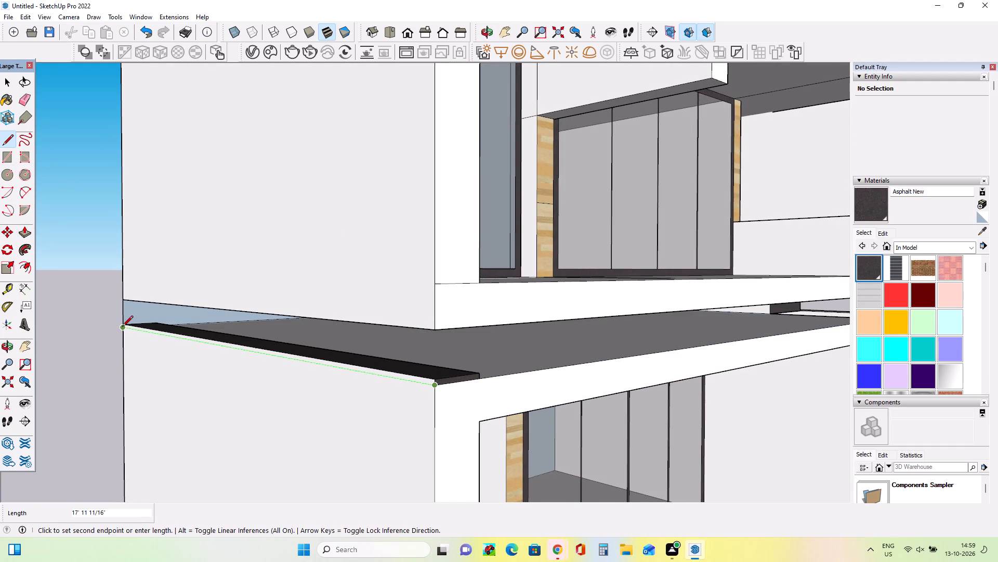
left_click(122, 327)
Paint the outer and inner side faces of the extended lip with Asphalt New.
left_click(860, 265)
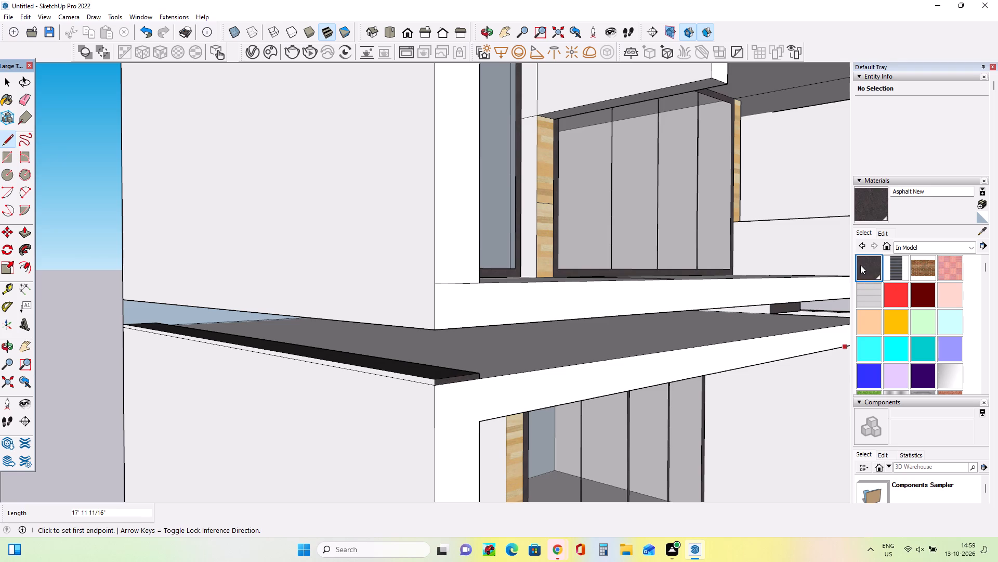
left_click(424, 381)
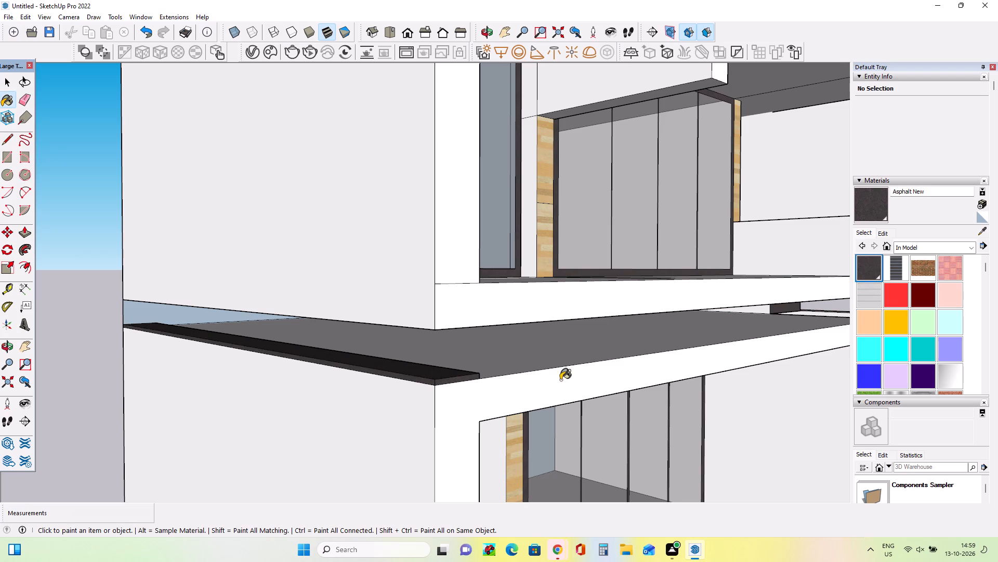
middle_click_drag(560, 380, 279, 405)
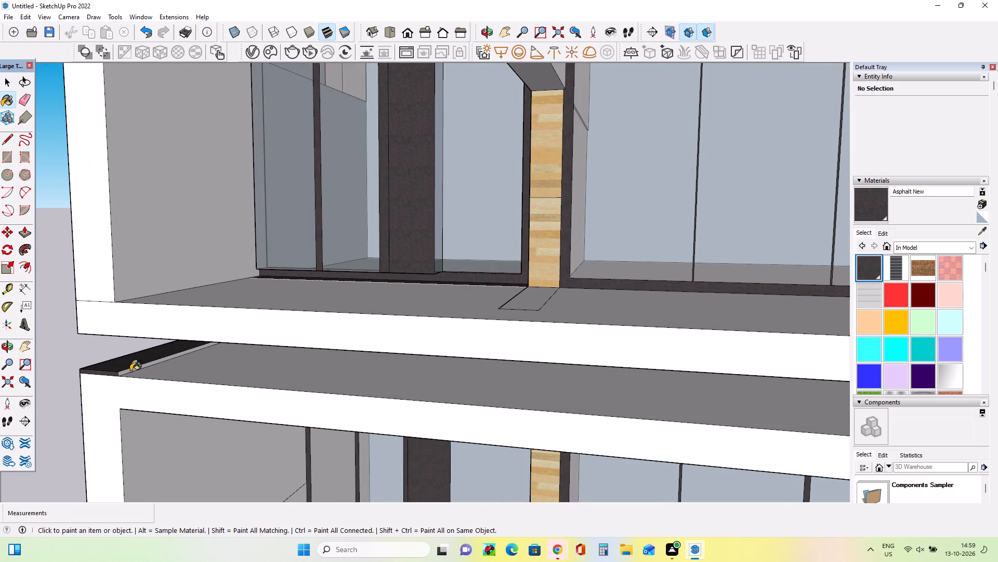
left_click(130, 371)
Draw a rectangle about 1' 2 11/16" by 11 3/8" filling the front of the gap between the dark lip and the frame above.
middle_click_drag(147, 369, 220, 360)
middle_click_drag(225, 357, 320, 311)
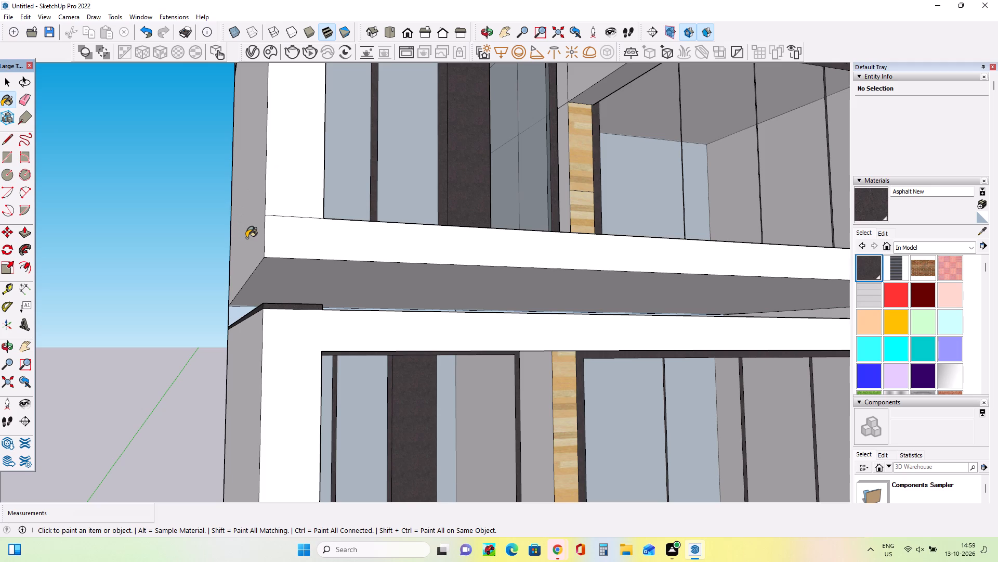
middle_click_drag(326, 300, 324, 312)
middle_click_drag(316, 291, 311, 266)
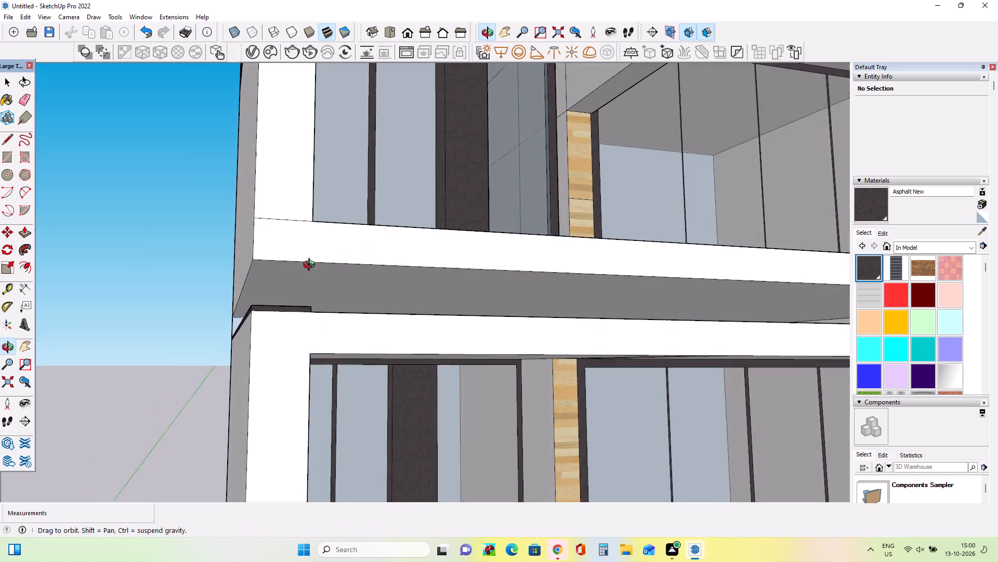
middle_click_drag(311, 266, 311, 262)
middle_click_drag(302, 257, 306, 275)
scroll(282, 290, "up", 3)
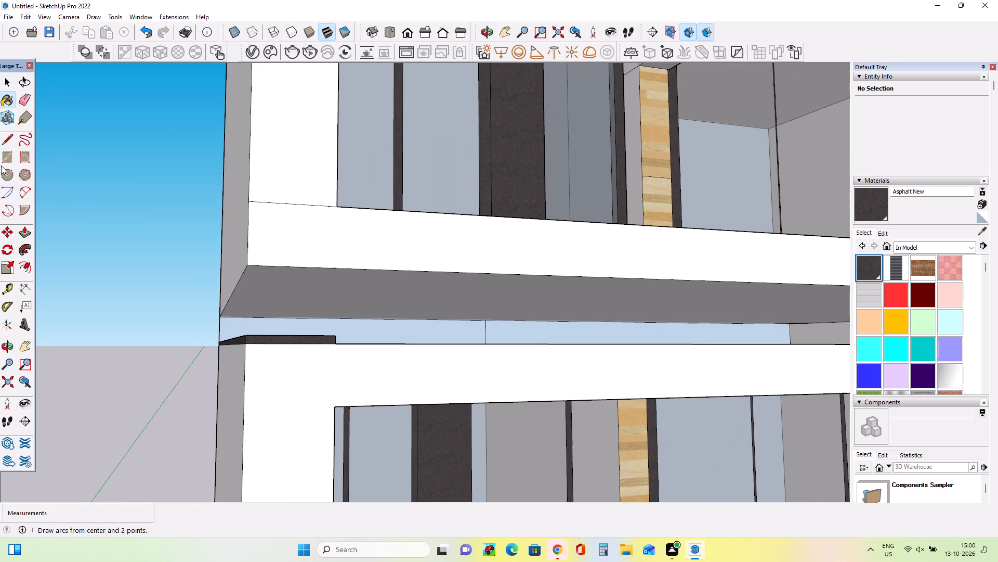
left_click(6, 150)
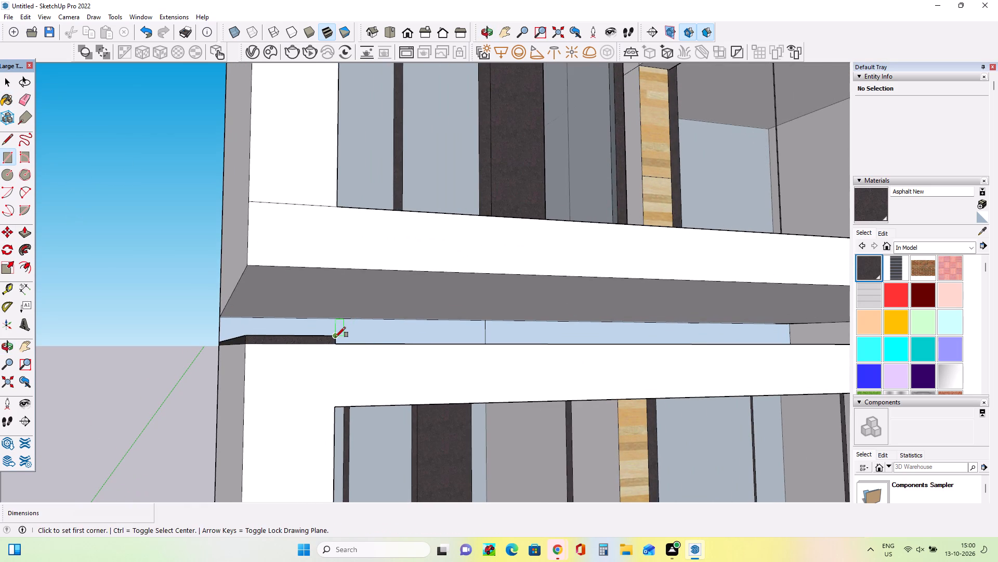
left_click(335, 337)
left_click(338, 271)
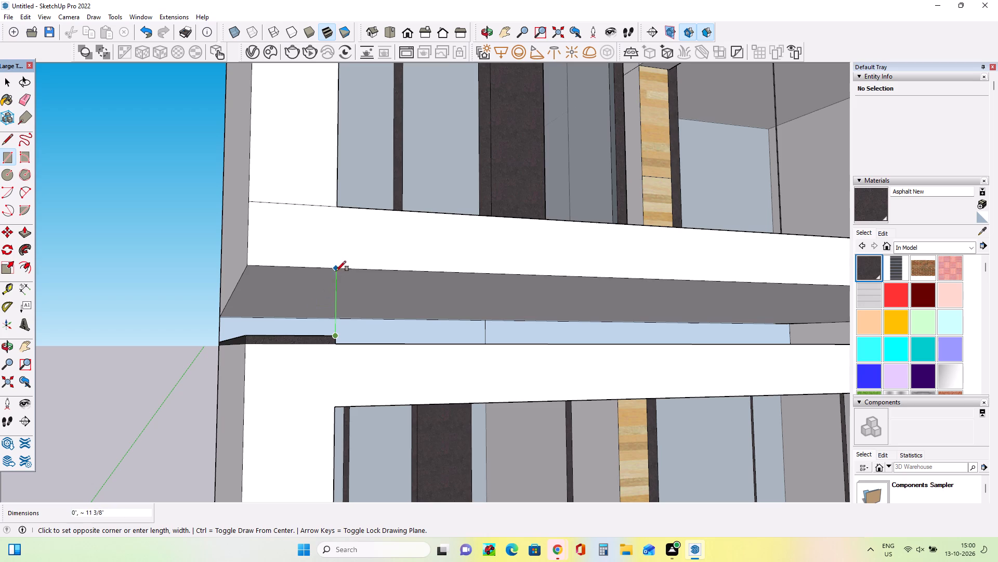
left_click(252, 269)
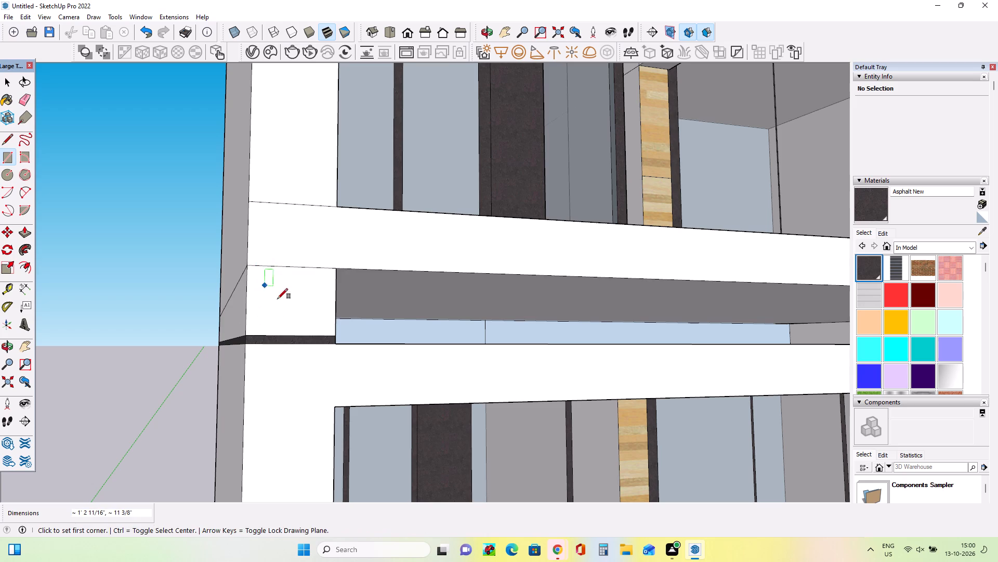
Draw lines just below the upper frame's underside, across the filler's front (about 1' 2 11/16") and along its outer left side (17' 11 11/16").
middle_click_drag(300, 308, 367, 331)
middle_click_drag(371, 301, 379, 304)
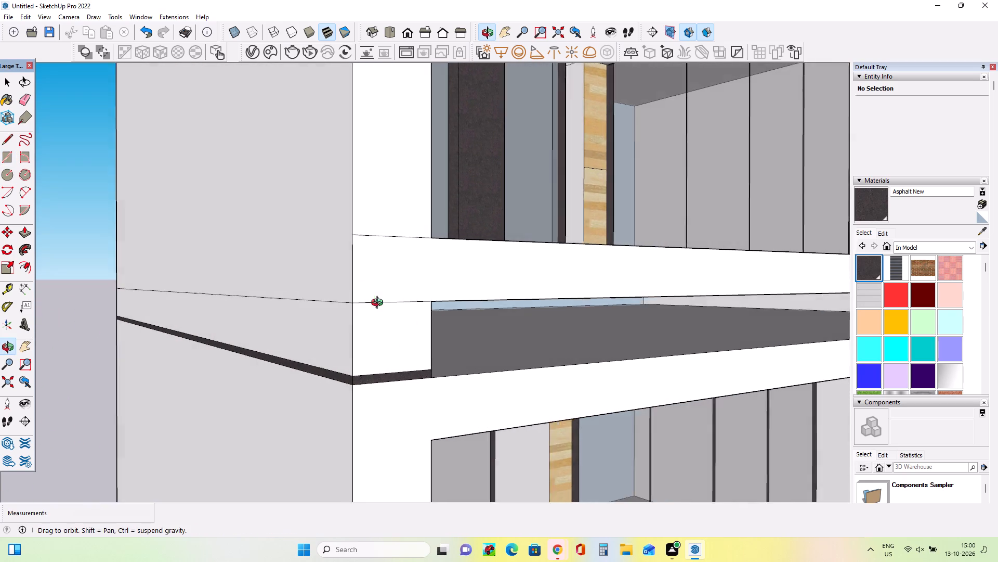
middle_click_drag(379, 304, 424, 333)
left_click(4, 138)
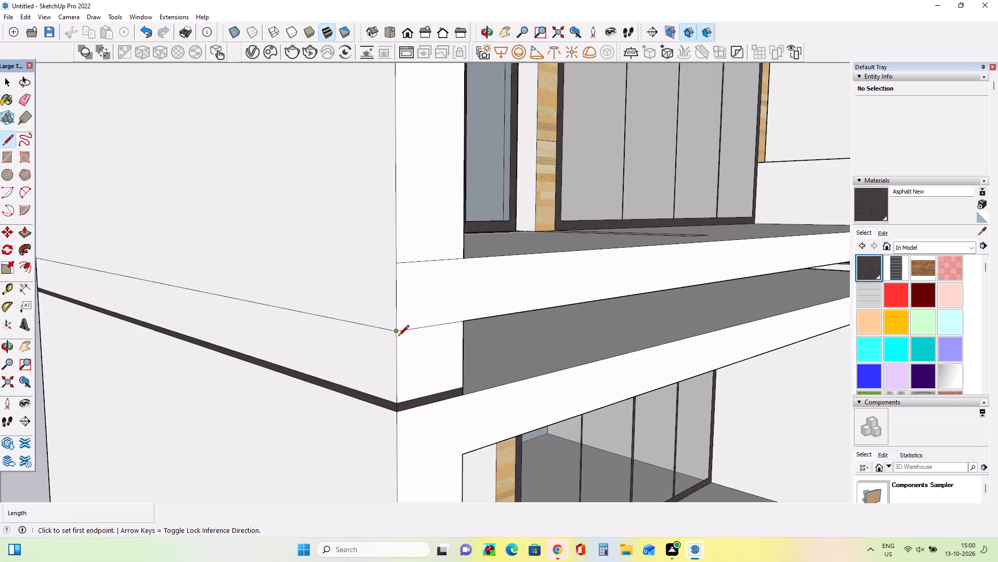
scroll(397, 341, "up", 3)
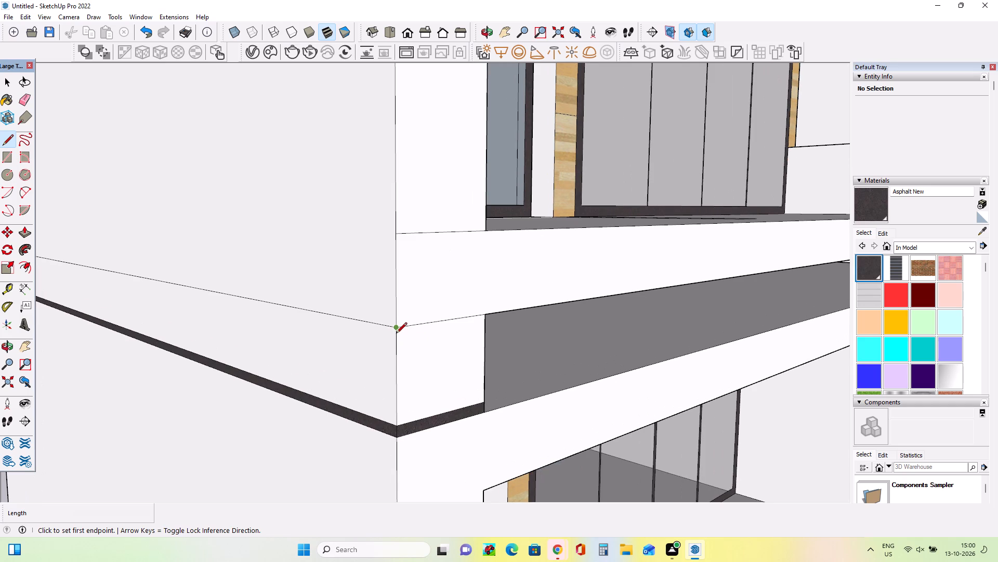
left_click(396, 335)
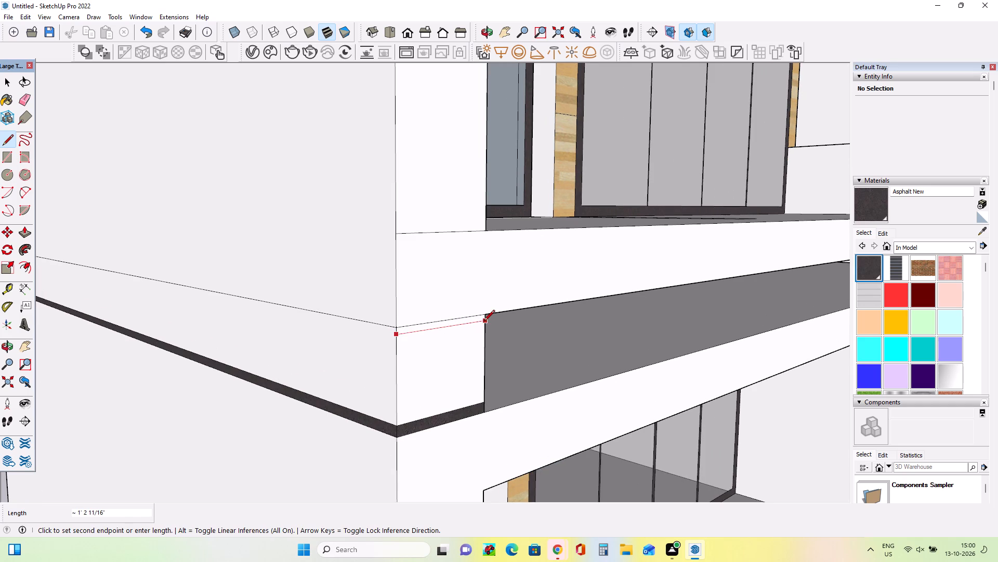
left_click(484, 322)
scroll(487, 338, "down", 6)
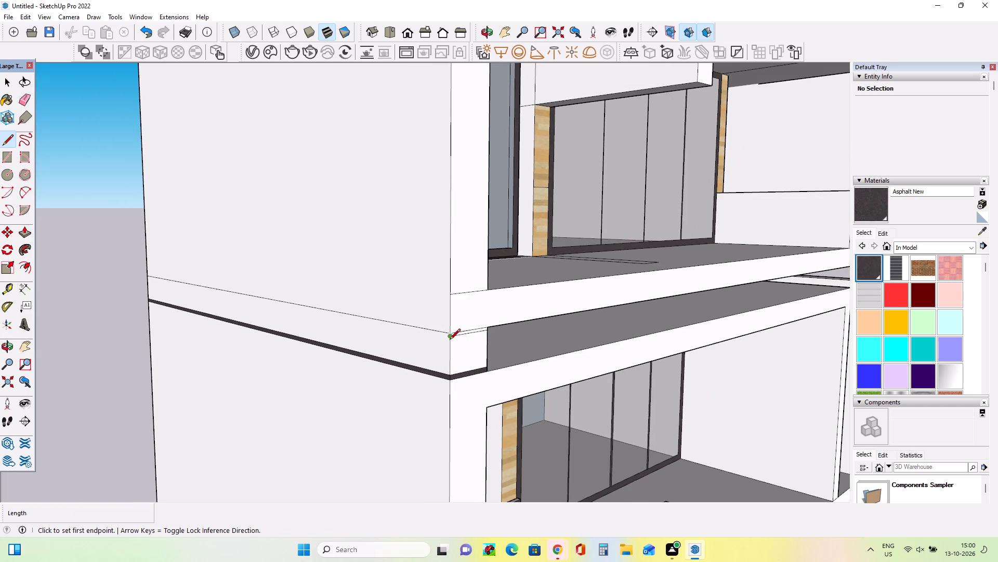
left_click(449, 339)
left_click(143, 283)
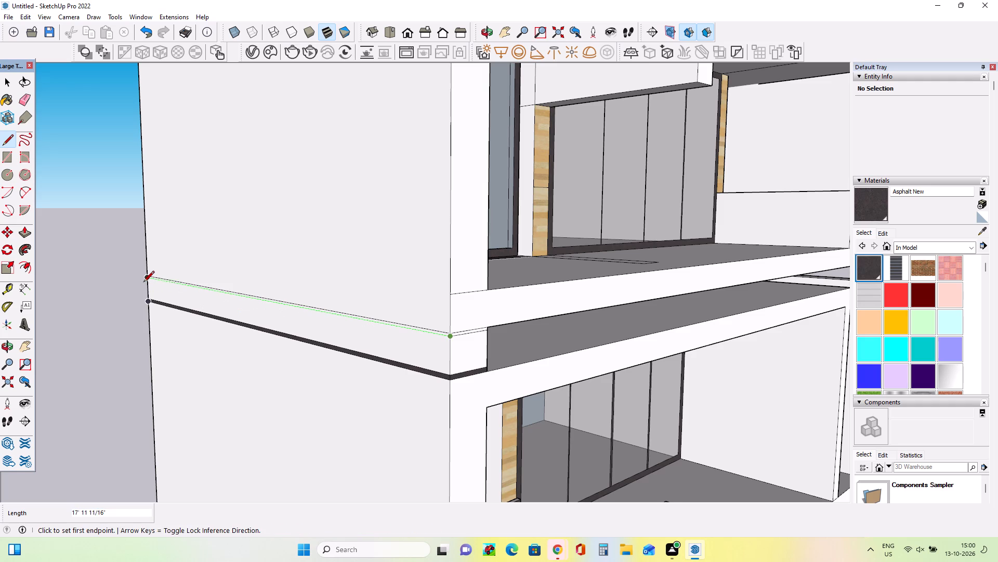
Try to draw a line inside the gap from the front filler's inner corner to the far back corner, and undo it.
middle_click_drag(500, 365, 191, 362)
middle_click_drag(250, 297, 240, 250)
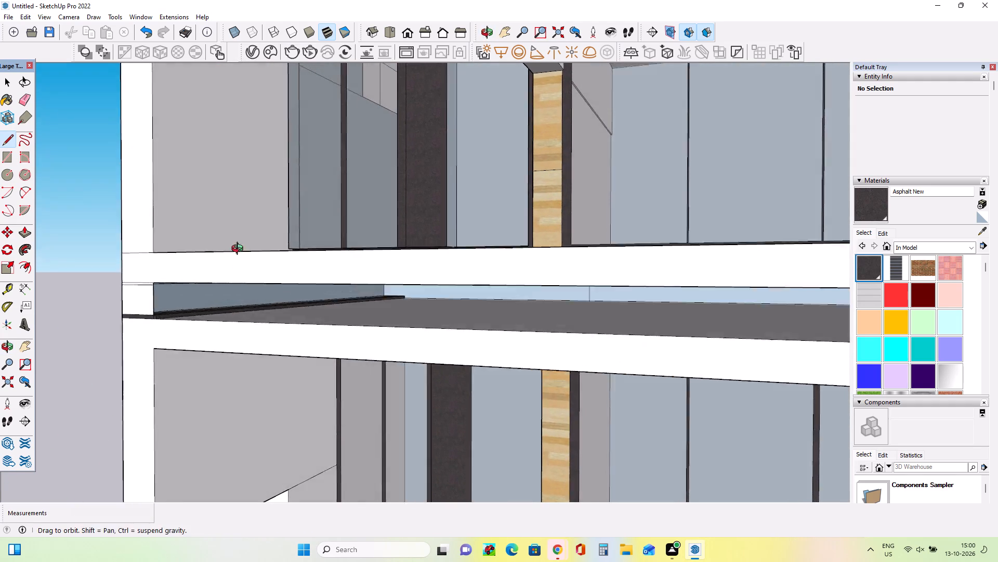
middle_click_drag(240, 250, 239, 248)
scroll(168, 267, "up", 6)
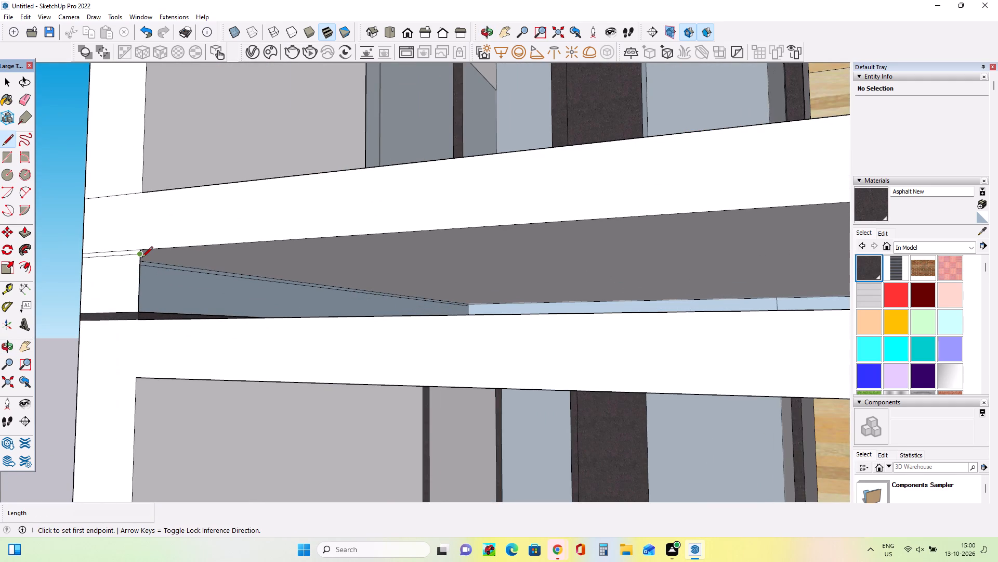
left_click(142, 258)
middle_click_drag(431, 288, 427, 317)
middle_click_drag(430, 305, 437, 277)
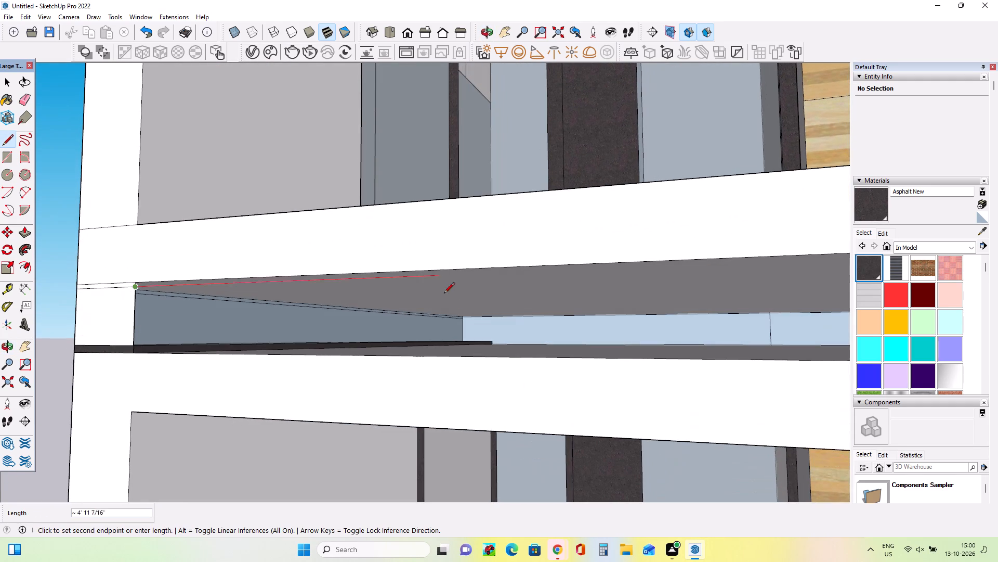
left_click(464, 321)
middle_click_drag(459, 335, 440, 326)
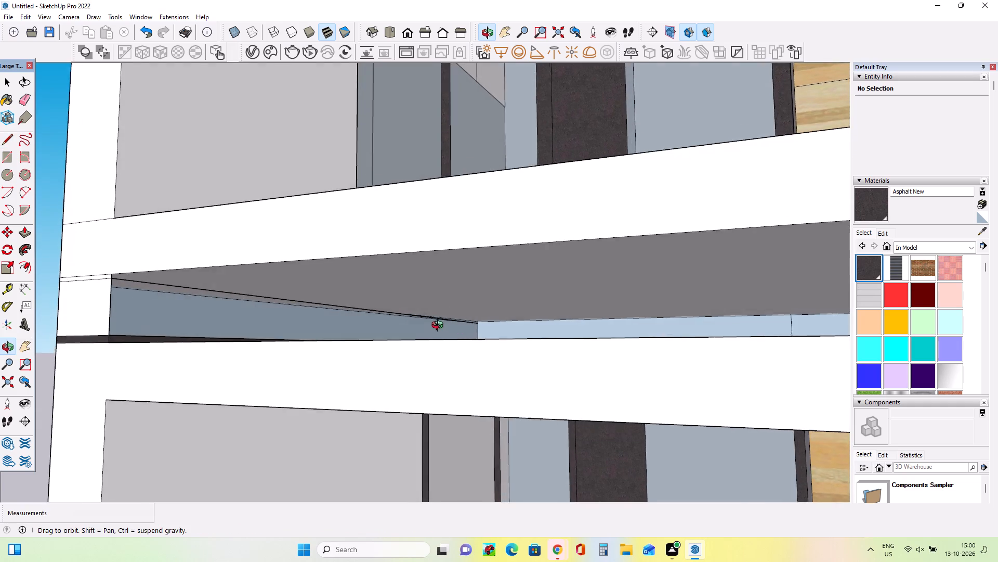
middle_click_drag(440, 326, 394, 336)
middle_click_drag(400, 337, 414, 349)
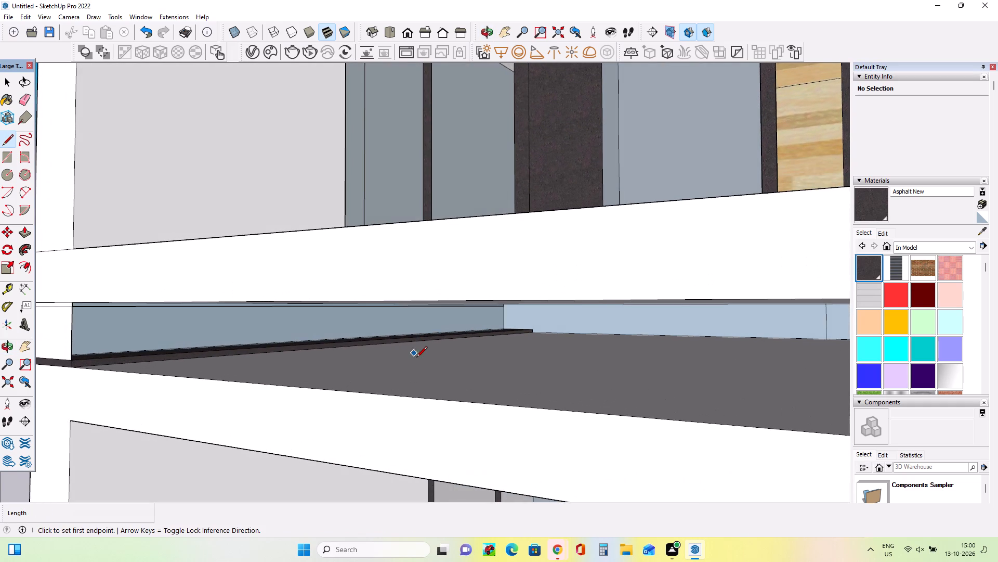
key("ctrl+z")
Draw a vertical line about 10 5/8" long across the inner side face of the gap, down to the dark lip.
middle_click_drag(400, 360, 427, 350)
left_click(4, 135)
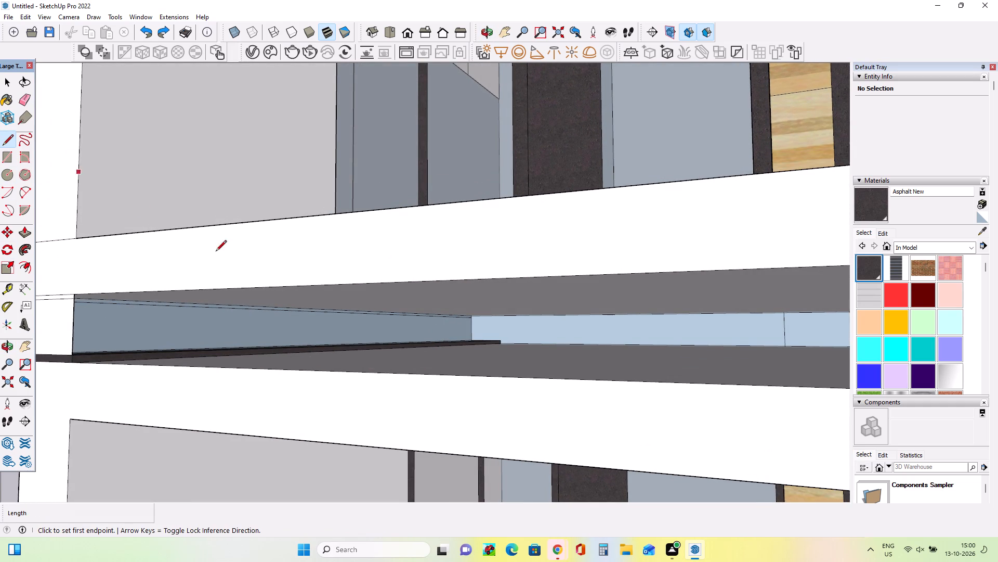
left_click(320, 311)
left_click(322, 346)
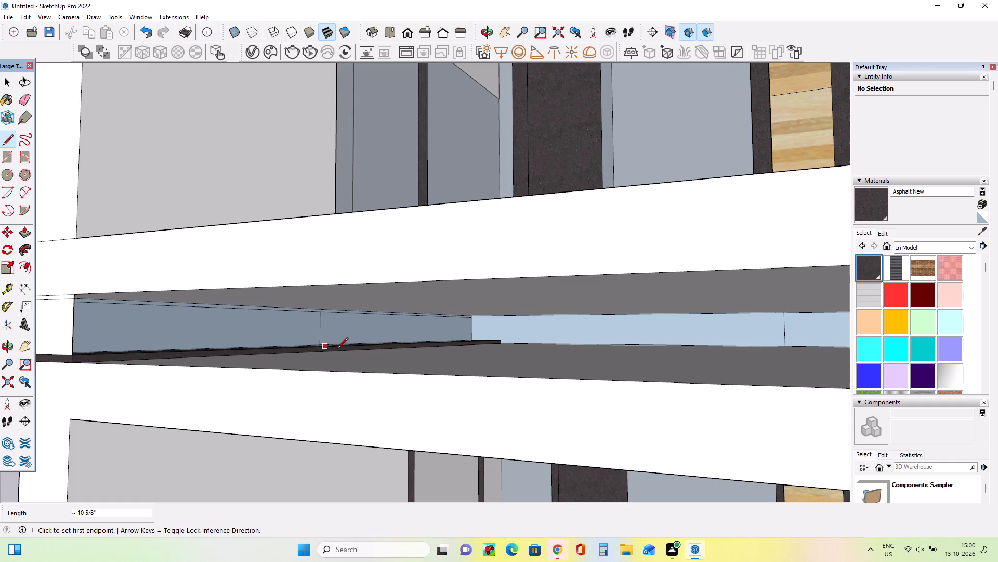
middle_click_drag(398, 372, 405, 382)
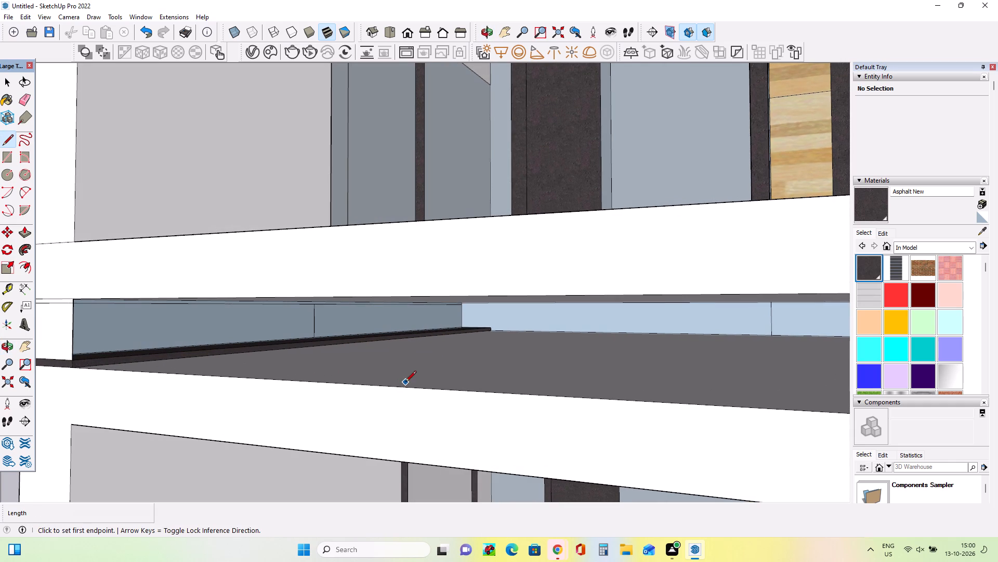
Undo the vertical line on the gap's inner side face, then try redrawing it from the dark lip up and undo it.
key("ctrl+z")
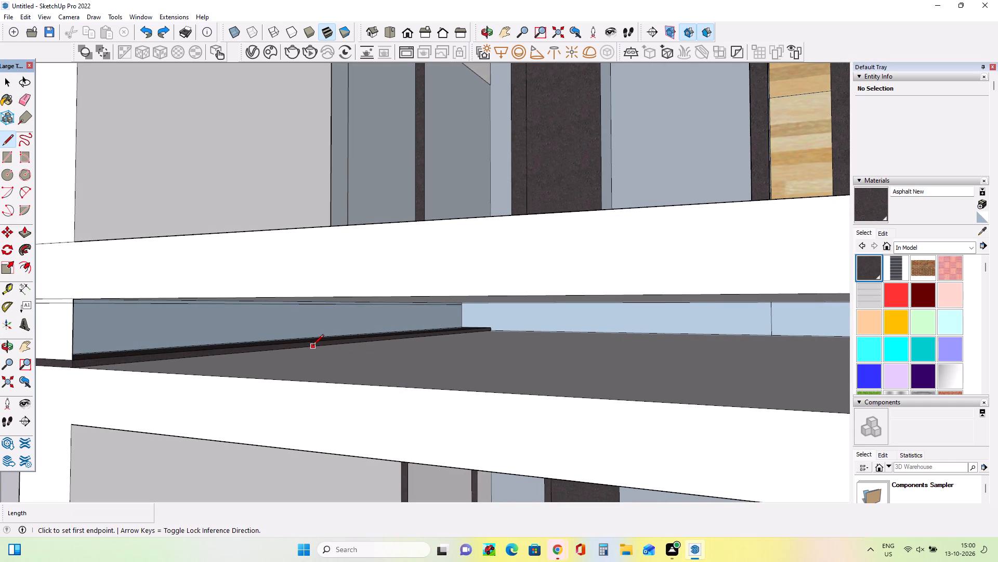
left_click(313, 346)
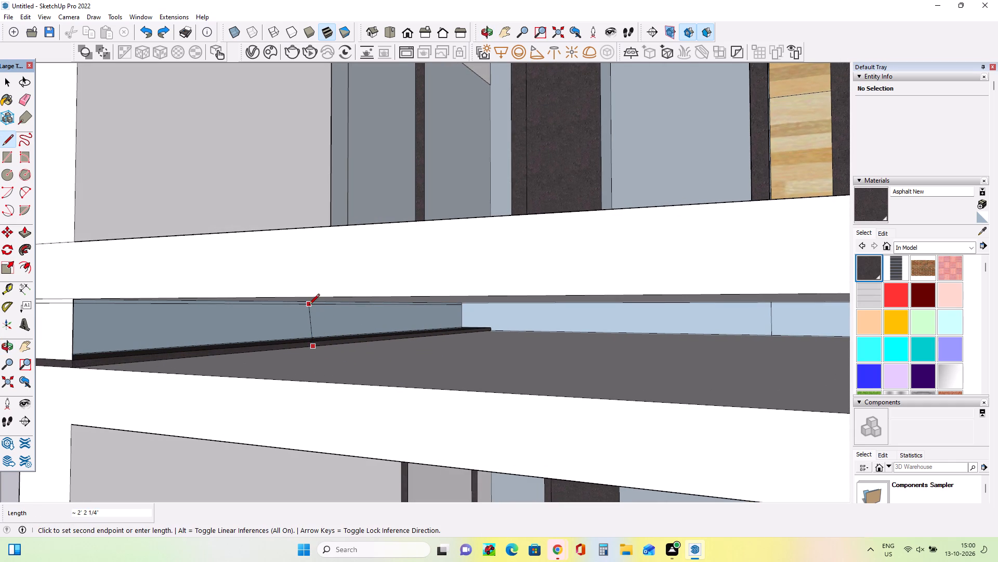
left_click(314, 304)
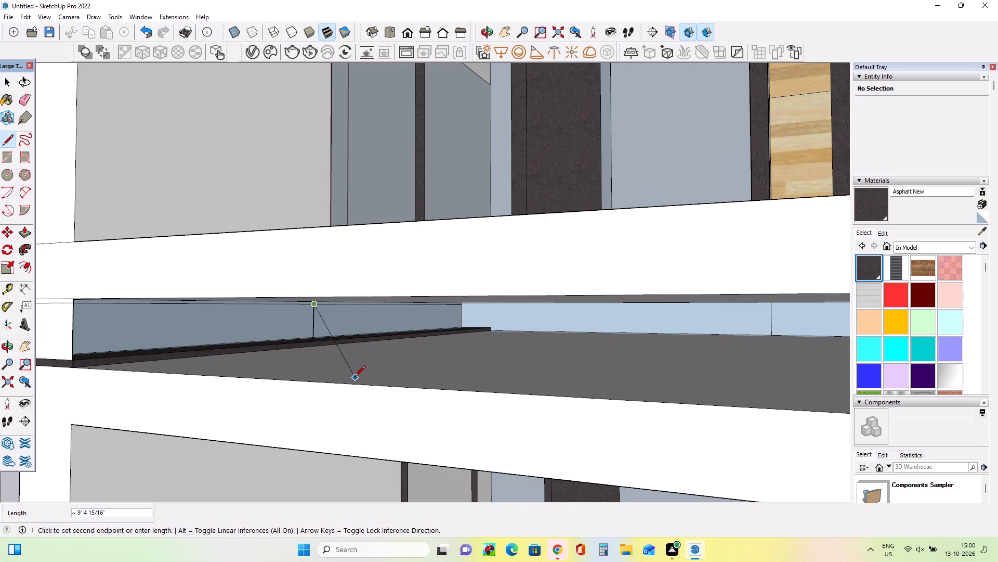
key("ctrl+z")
Undo the two lines below the upper frame's underside and the filler rectangle at the front of the gap.
middle_click_drag(354, 378, 478, 390)
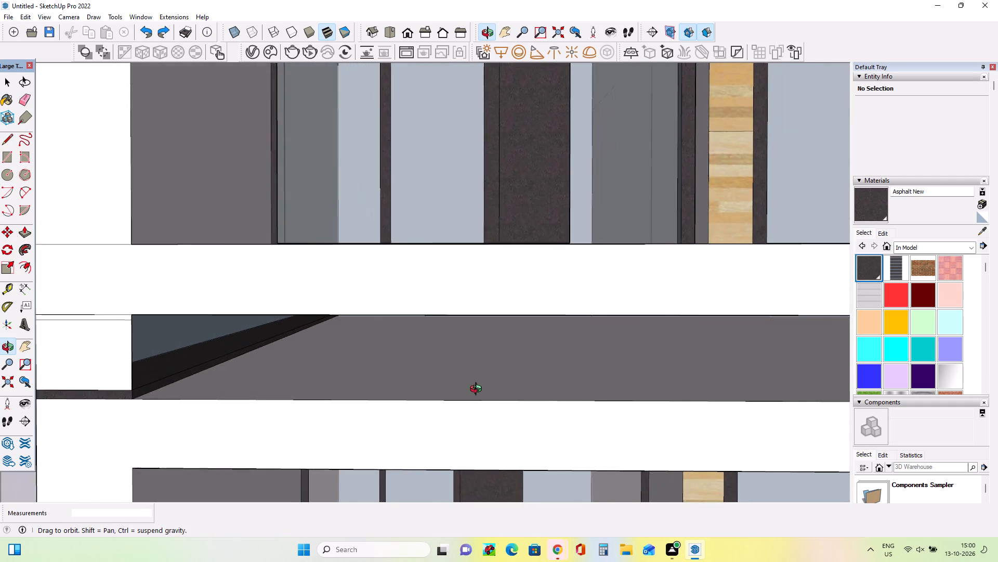
middle_click_drag(478, 390, 542, 385)
middle_click_drag(226, 357, 332, 369)
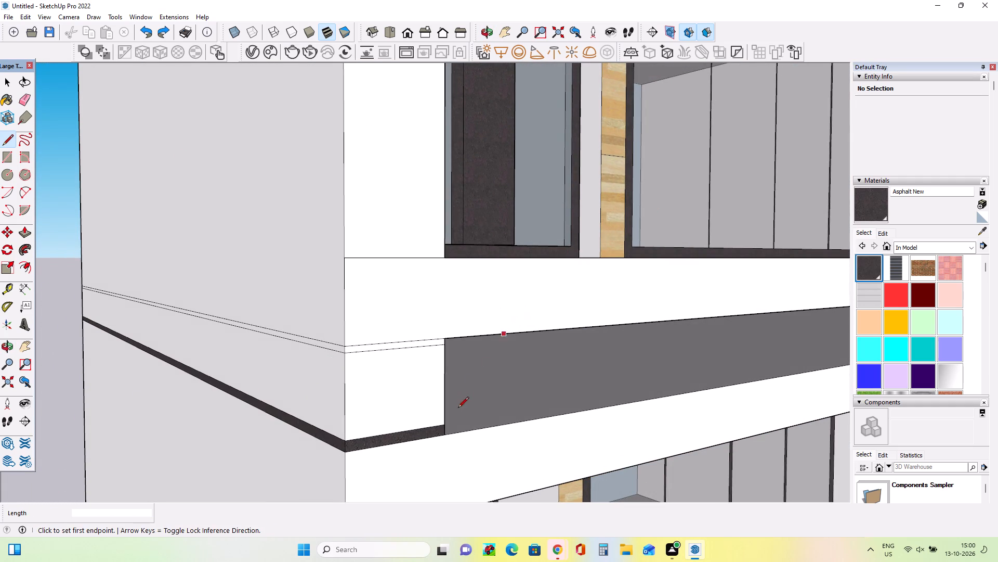
middle_click_drag(451, 426, 446, 446)
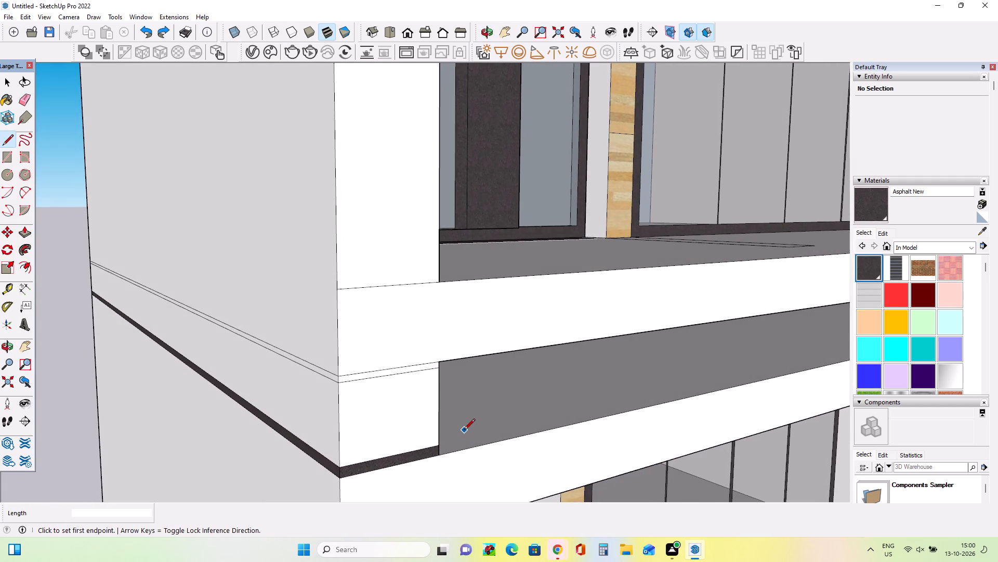
key("ctrl+z")
key("ctrl+z")
key("ctrl+z")
Push/Pull the dark lip's top face up about 11 3/8" to the underside of the frame above.
middle_click_drag(464, 430, 452, 432)
left_click(25, 238)
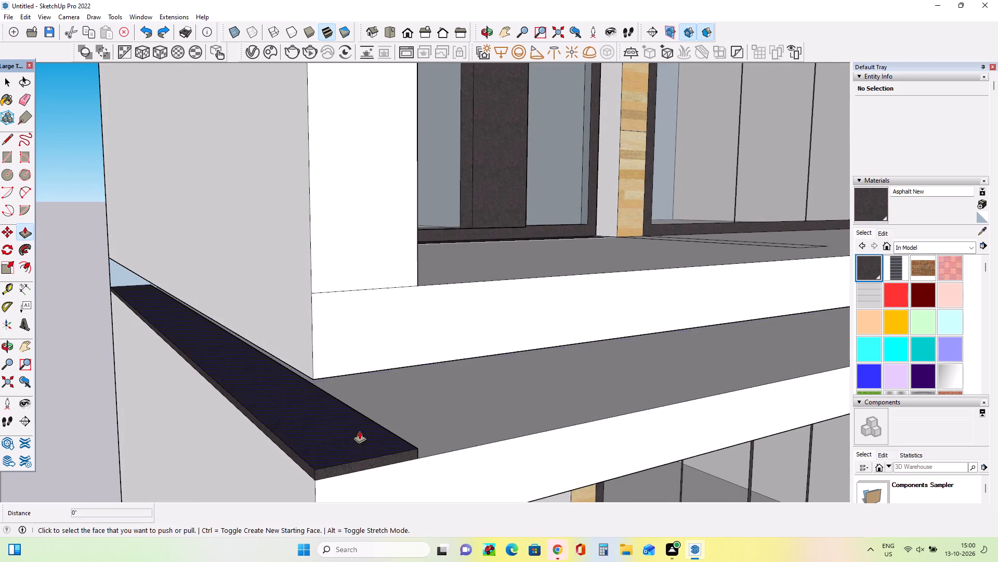
left_click(356, 434)
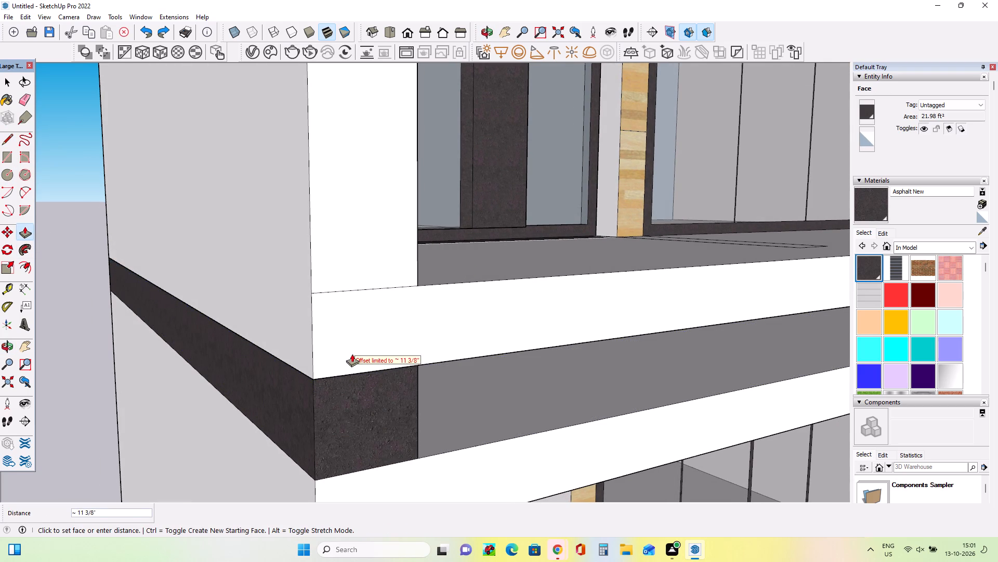
left_click(352, 354)
Draw two lines about 1' 2 11/16" long across the asphalt filler's front, just below its top edge and just above its bottom edge.
middle_click_drag(414, 401, 404, 382)
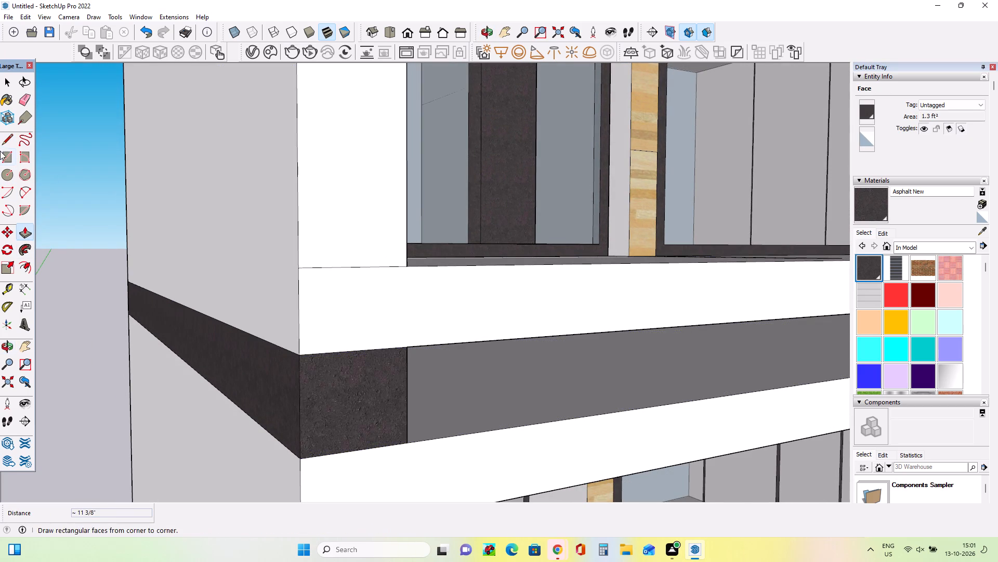
left_click(5, 141)
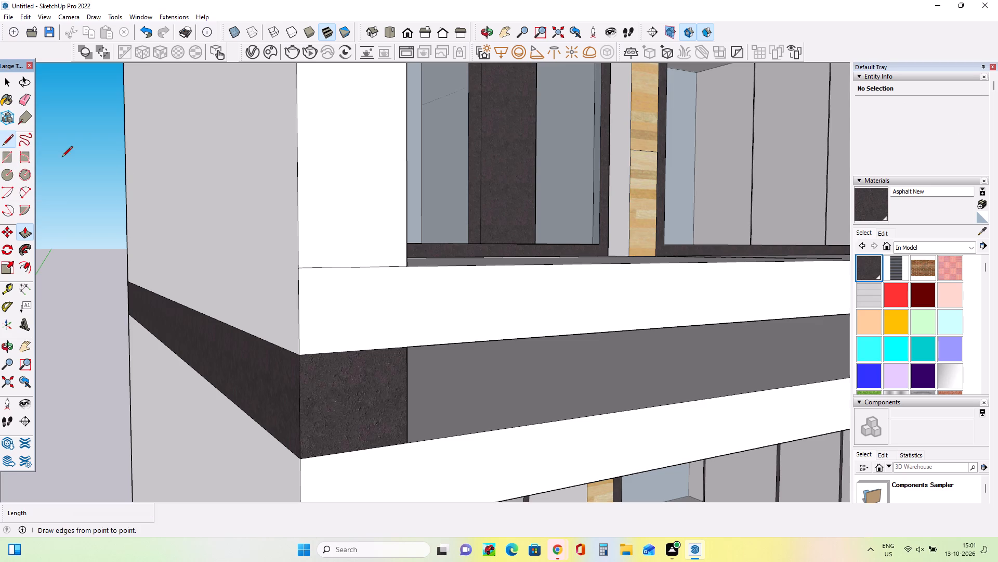
scroll(305, 368, "up", 6)
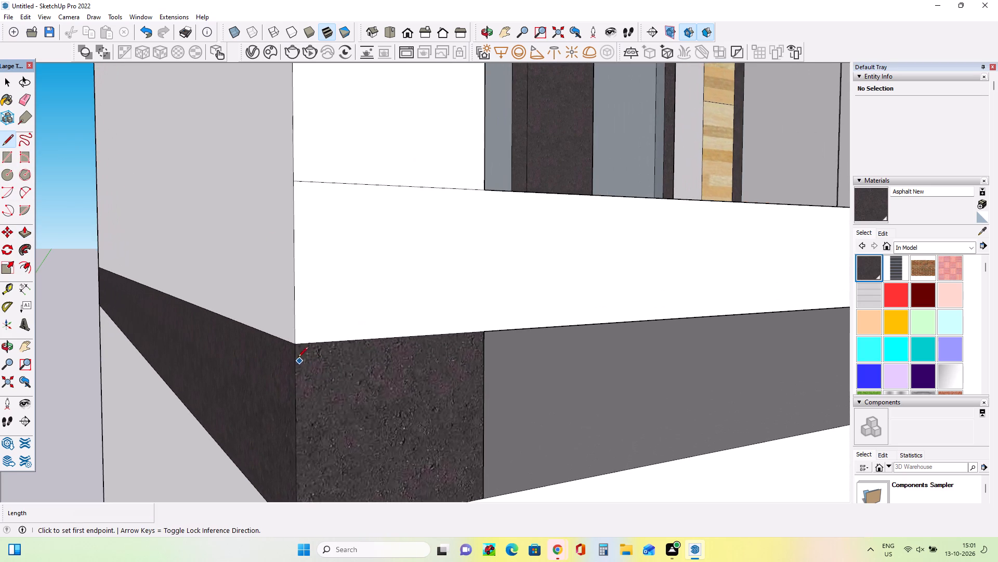
left_click(297, 352)
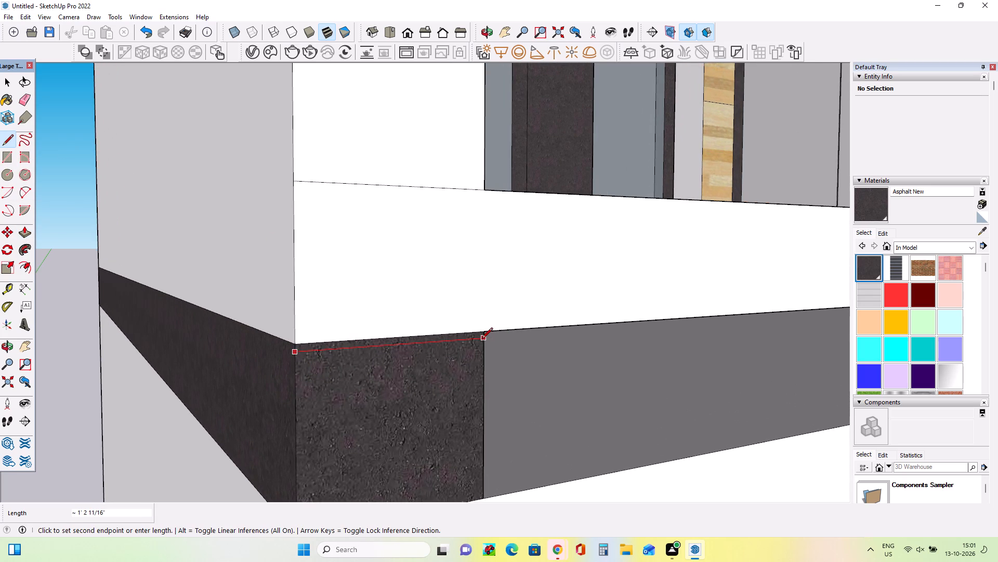
left_click(481, 340)
scroll(490, 387, "down", 7)
scroll(444, 462, "up", 8)
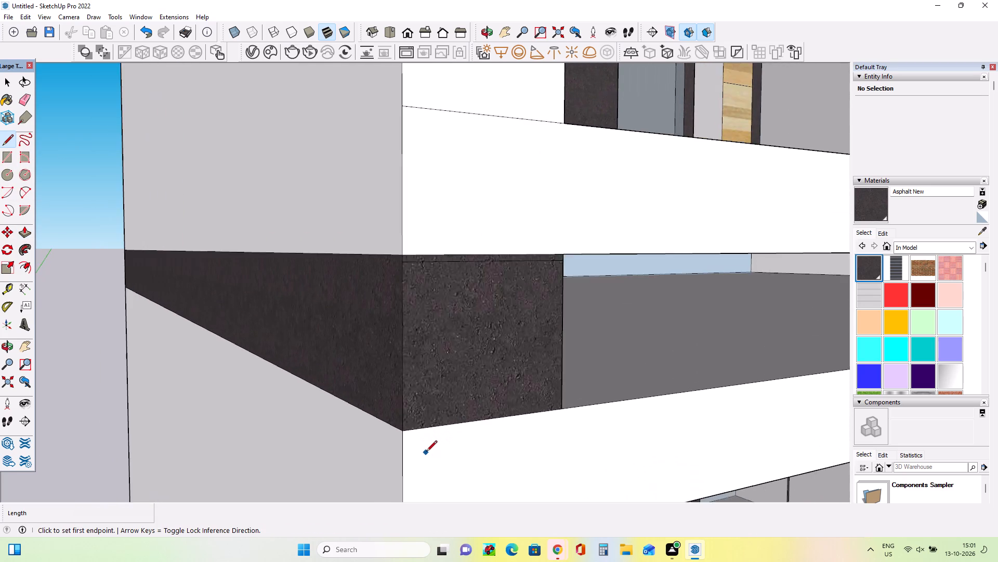
scroll(426, 452, "up", 5)
left_click(392, 408)
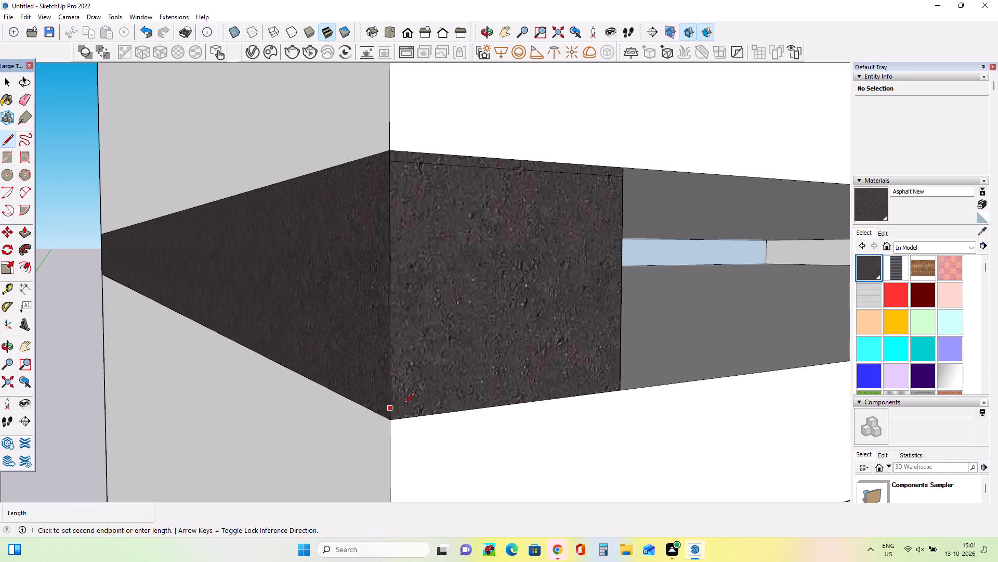
left_click(621, 378)
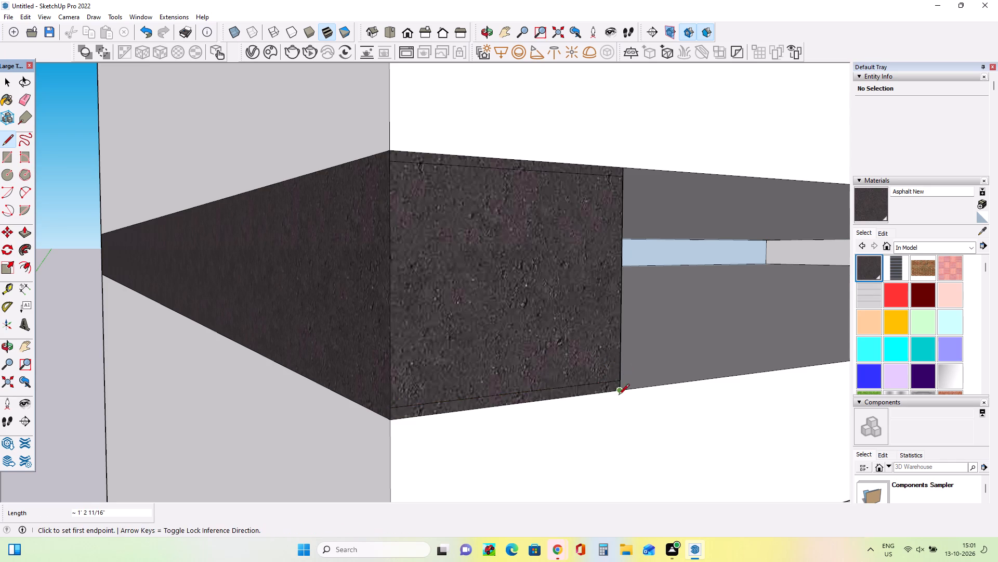
Push/Pull the filler's middle front face back 17' 11 11/16" and erase the leftover end face, leaving thin upper and lower strips.
middle_click_drag(618, 397, 575, 410)
left_click(23, 234)
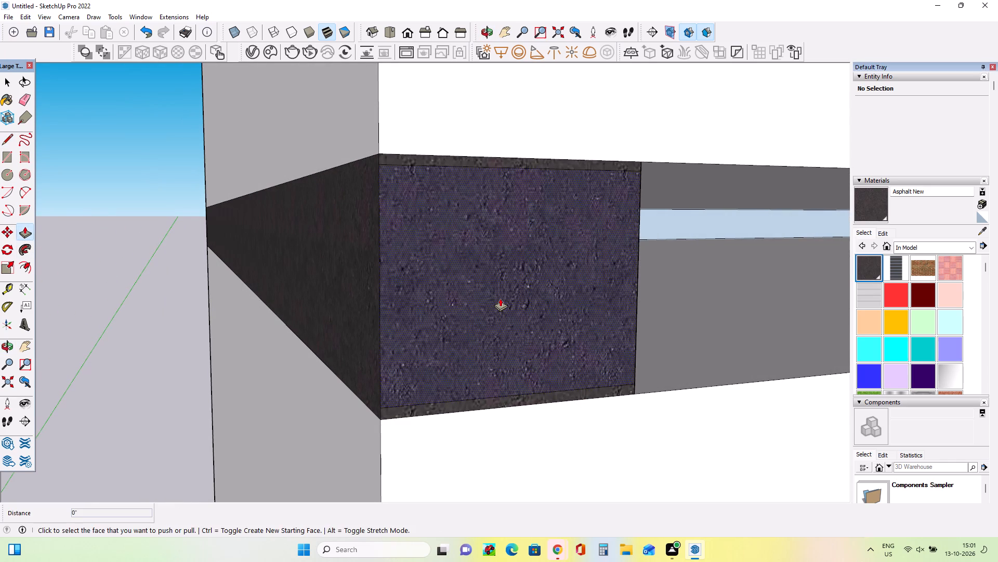
left_click(500, 298)
left_click(200, 226)
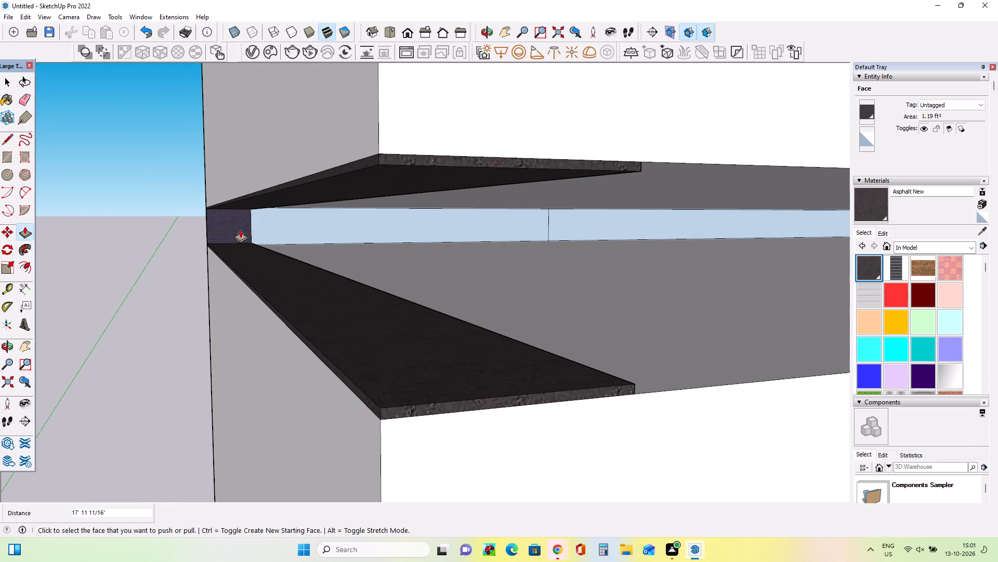
left_click(24, 93)
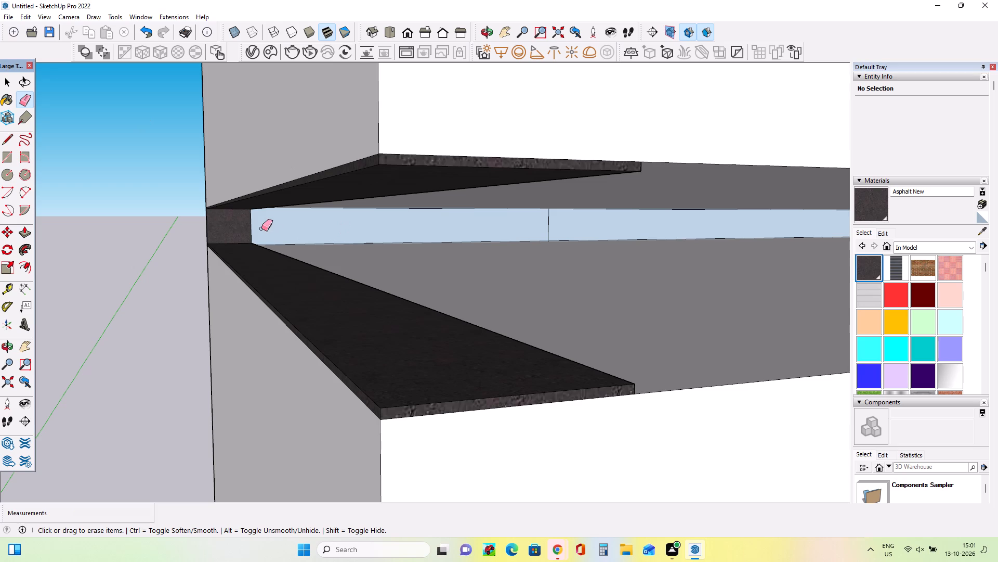
left_click_drag(261, 228, 209, 231)
Erase the edge of the side face closing the outer left end of the gap above the ground floor.
scroll(224, 248, "down", 6)
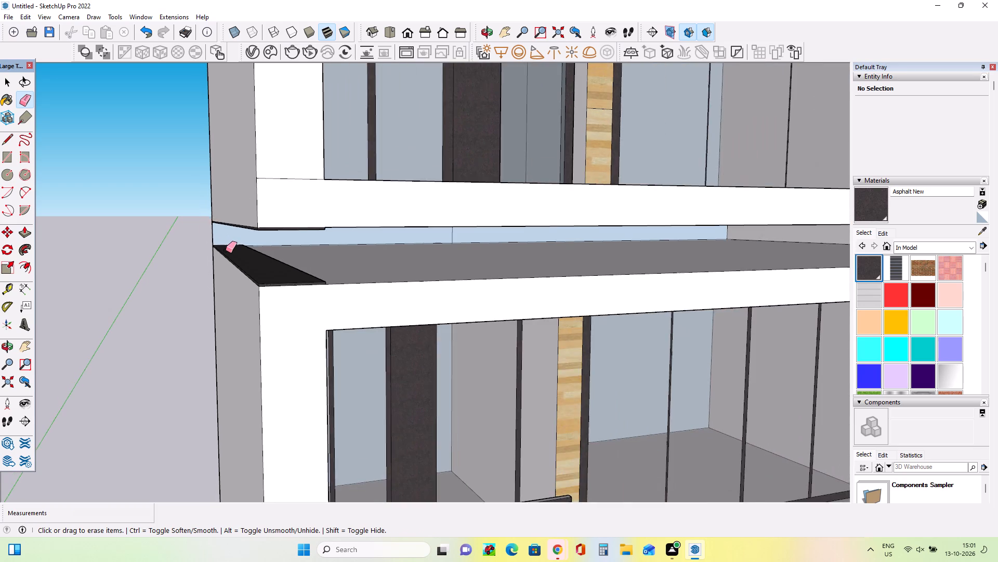
middle_click_drag(373, 266, 333, 280)
scroll(333, 280, "down", 4)
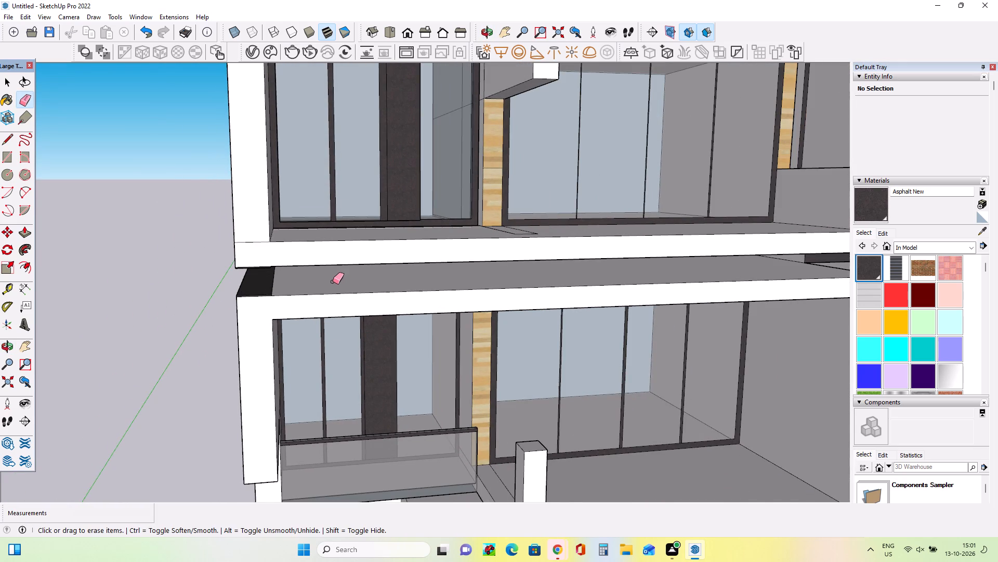
scroll(333, 282, "down", 7)
middle_click_drag(333, 439, 390, 354)
scroll(292, 441, "up", 3)
middle_click_drag(291, 435, 258, 425)
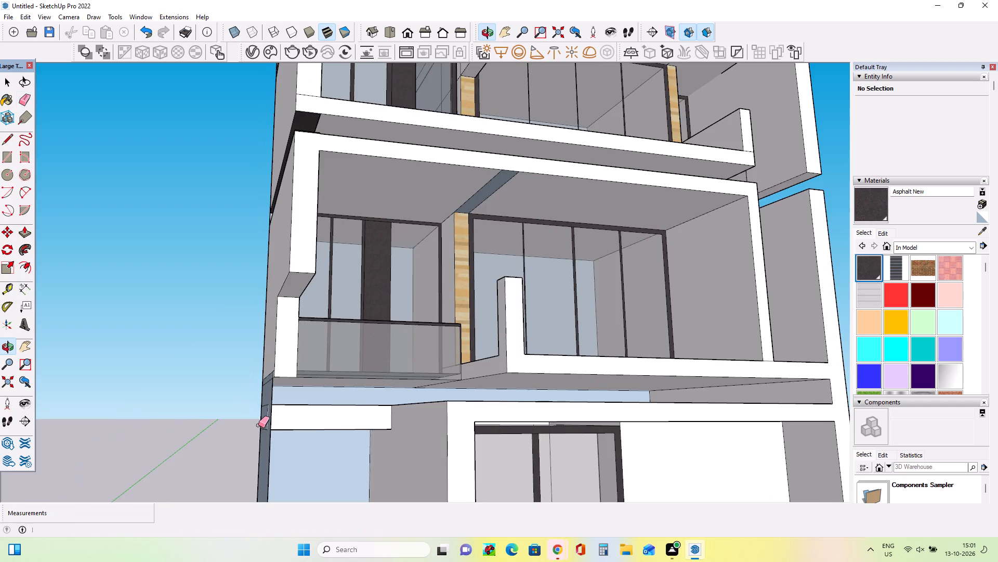
middle_click_drag(258, 426, 257, 452)
scroll(297, 417, "up", 4)
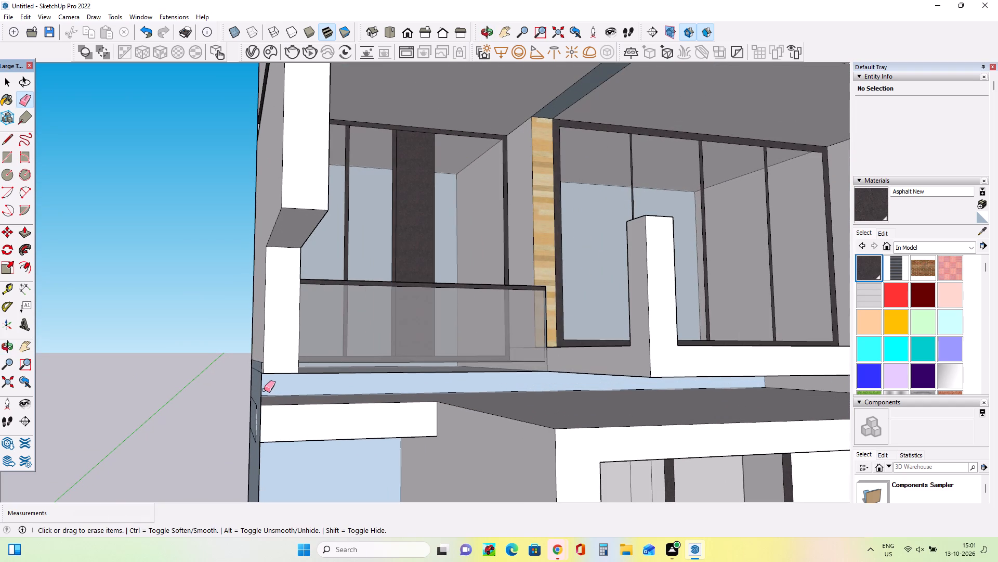
left_click(262, 386)
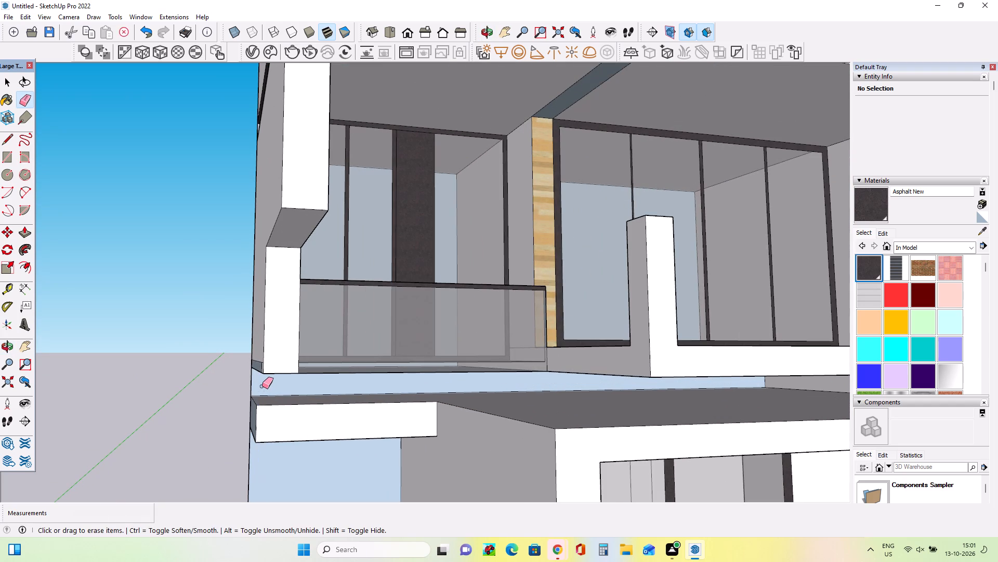
Compare the modelled facade with the reference image, examining the lower floors and the gaps between the frames.
middle_click_drag(261, 395, 287, 442)
scroll(292, 444, "down", 9)
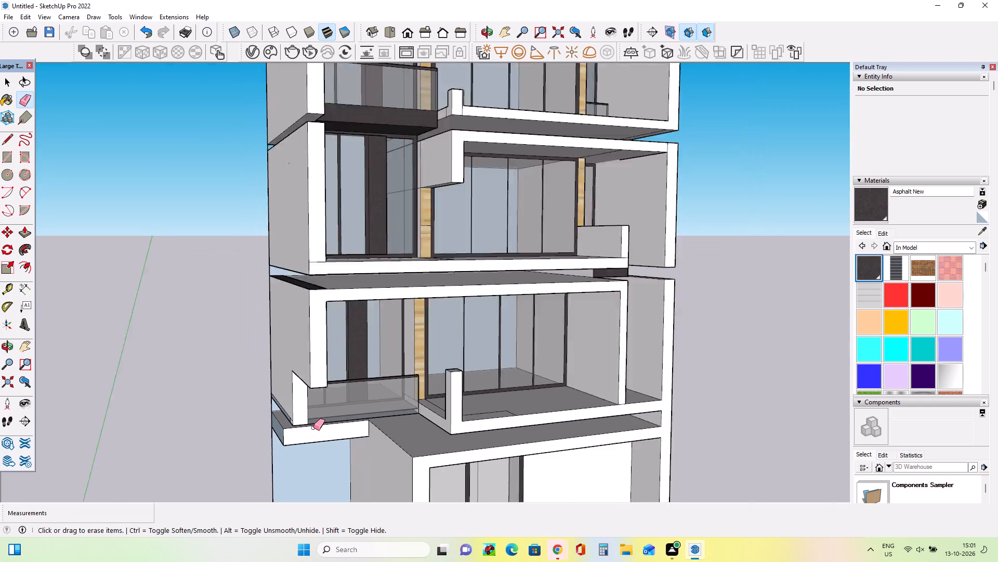
scroll(313, 428, "down", 7)
scroll(393, 433, "down", 4)
scroll(464, 463, "up", 4)
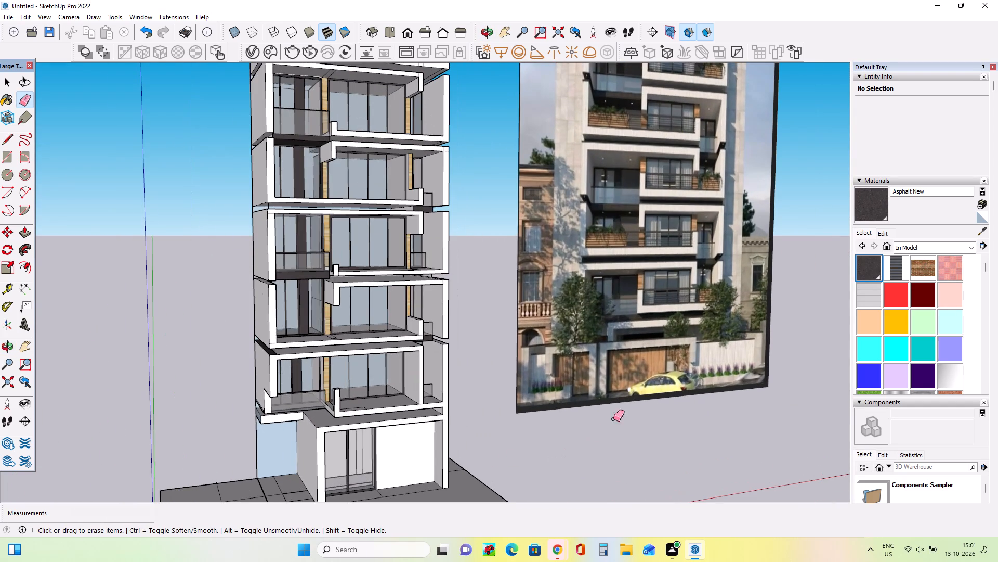
scroll(625, 350, "up", 3)
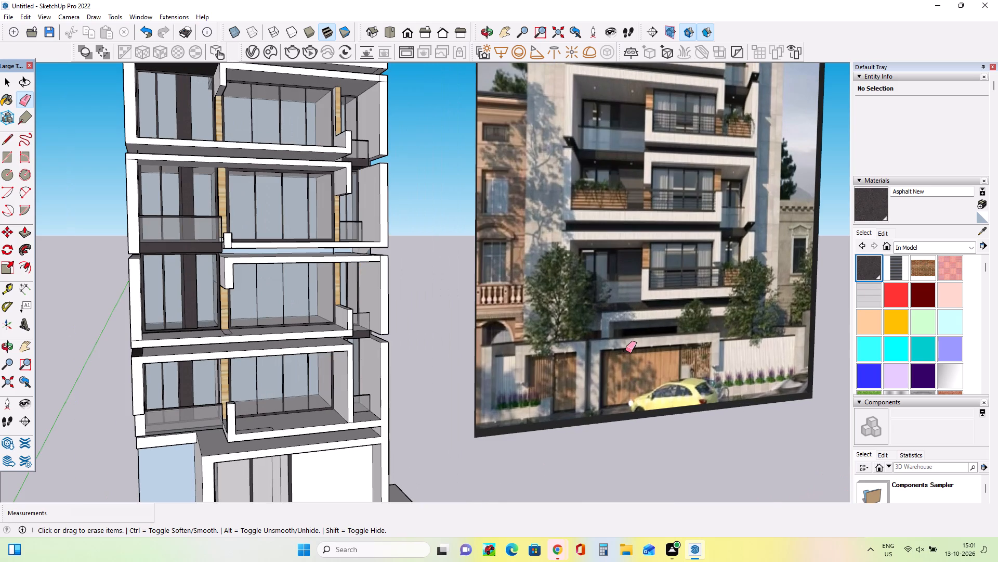
scroll(625, 350, "down", 4)
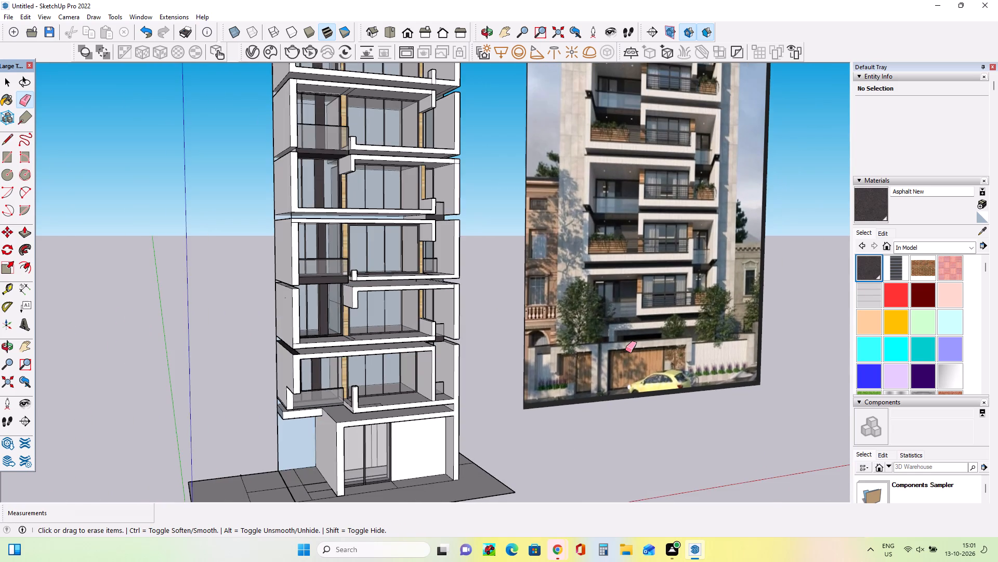
middle_click_drag(615, 369, 583, 330)
Push/Pull the lower asphalt strip's top face 1 1/4" up and the upper strip's underside 1 7/8" down to thicken both.
scroll(331, 348, "up", 5)
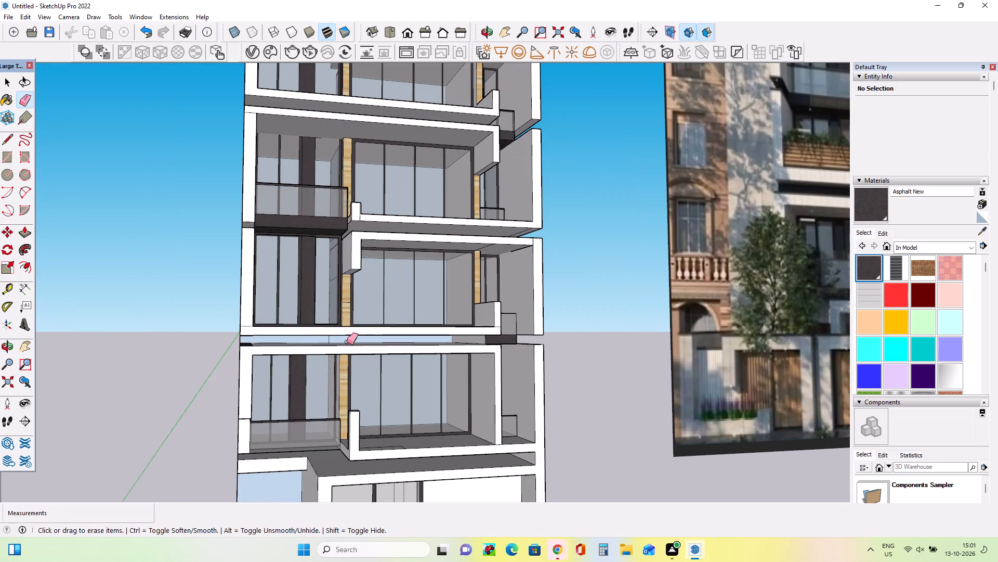
middle_click_drag(286, 351, 294, 393)
scroll(263, 411, "up", 4)
middle_click_drag(270, 407, 326, 377)
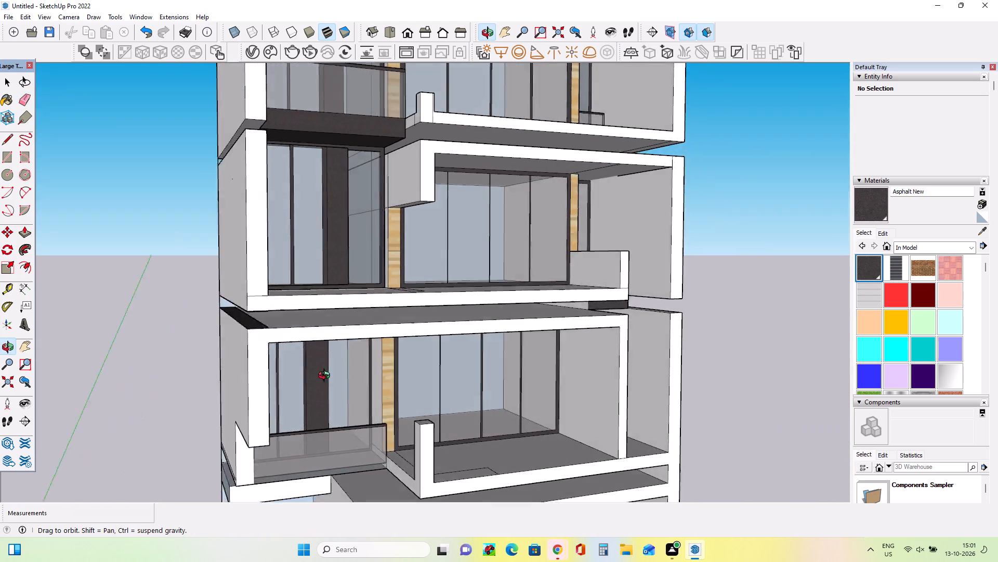
middle_click_drag(326, 377, 346, 380)
left_click(21, 233)
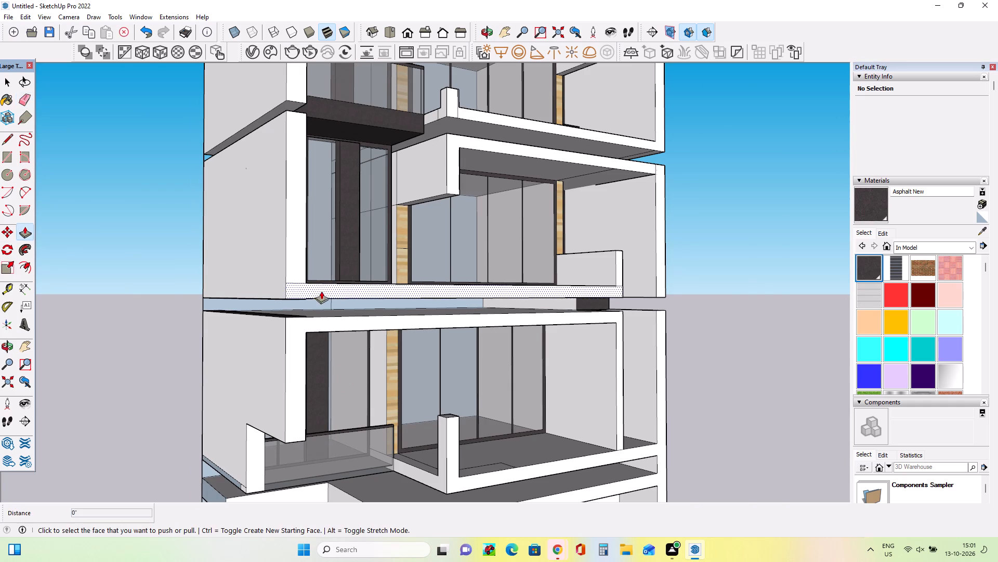
scroll(321, 291, "up", 4)
middle_click_drag(321, 305, 326, 331)
left_click(287, 365)
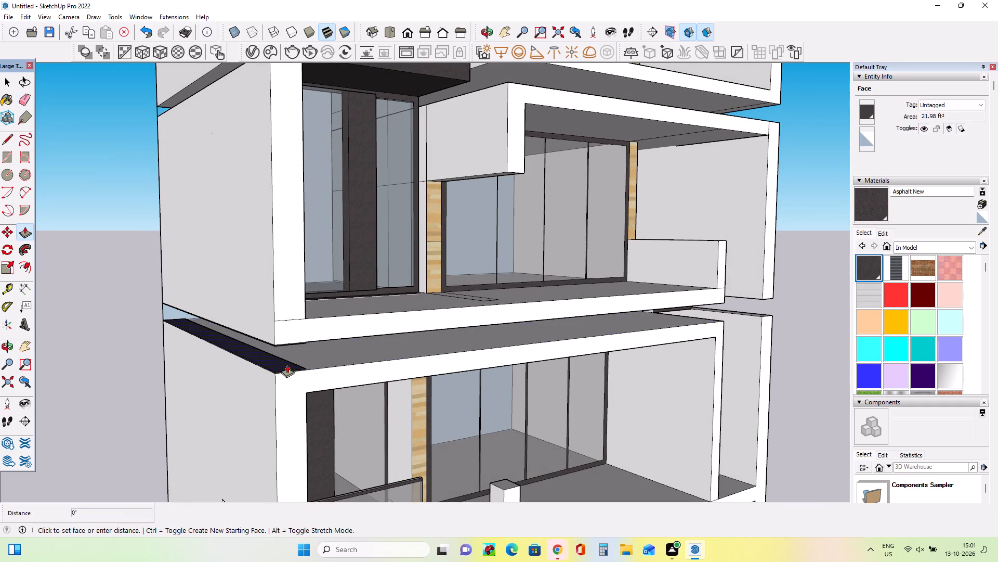
left_click(287, 362)
middle_click_drag(310, 356, 304, 291)
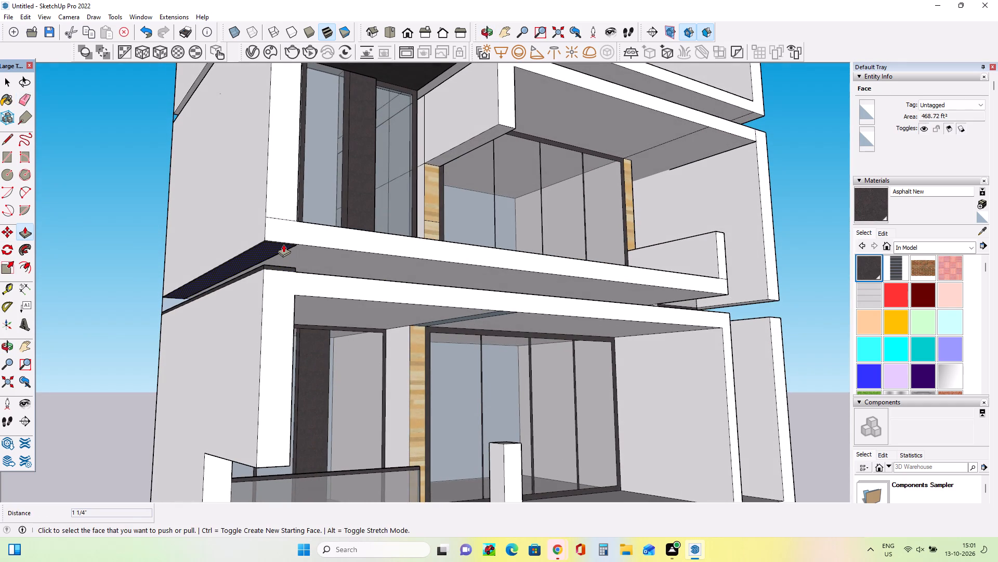
left_click(283, 244)
left_click(283, 248)
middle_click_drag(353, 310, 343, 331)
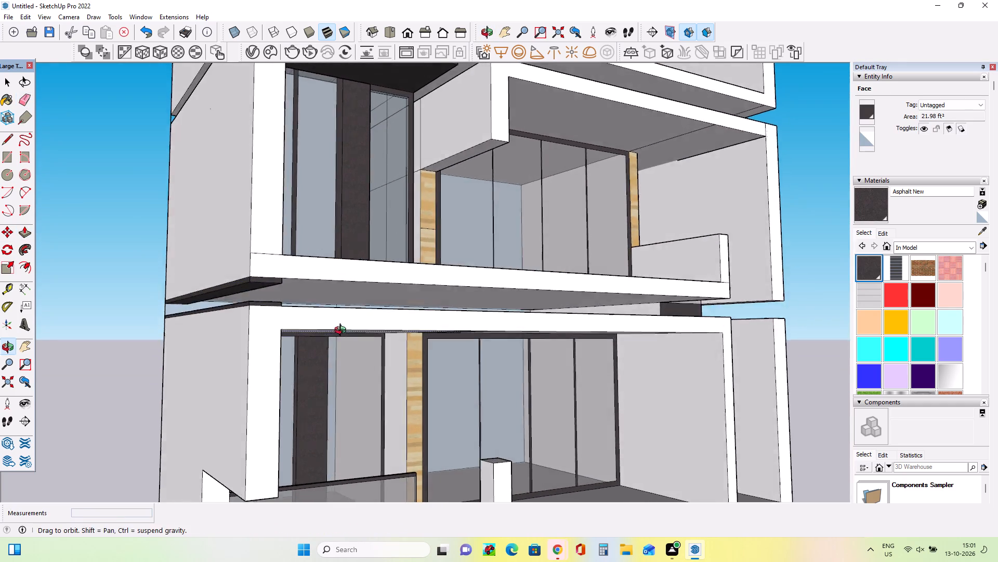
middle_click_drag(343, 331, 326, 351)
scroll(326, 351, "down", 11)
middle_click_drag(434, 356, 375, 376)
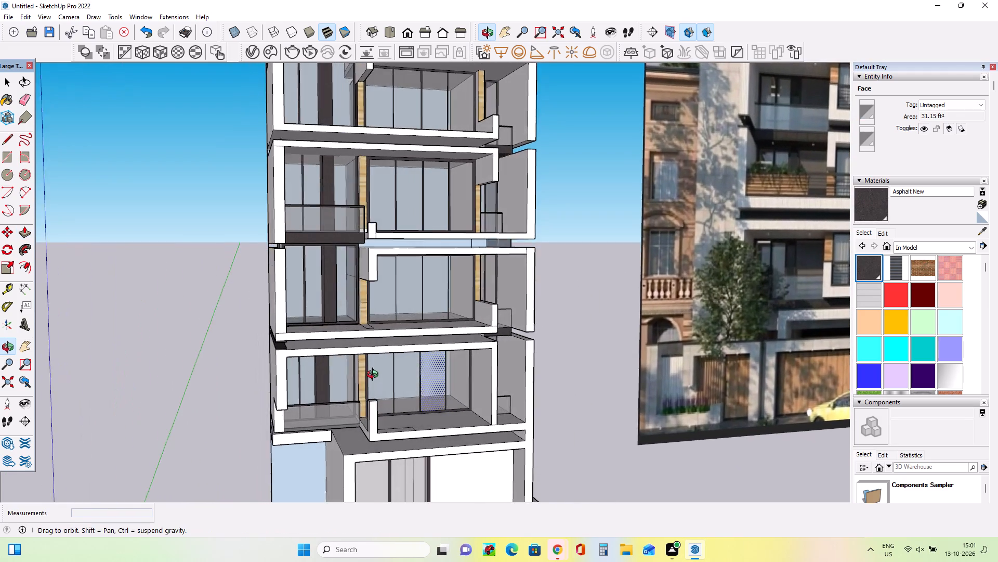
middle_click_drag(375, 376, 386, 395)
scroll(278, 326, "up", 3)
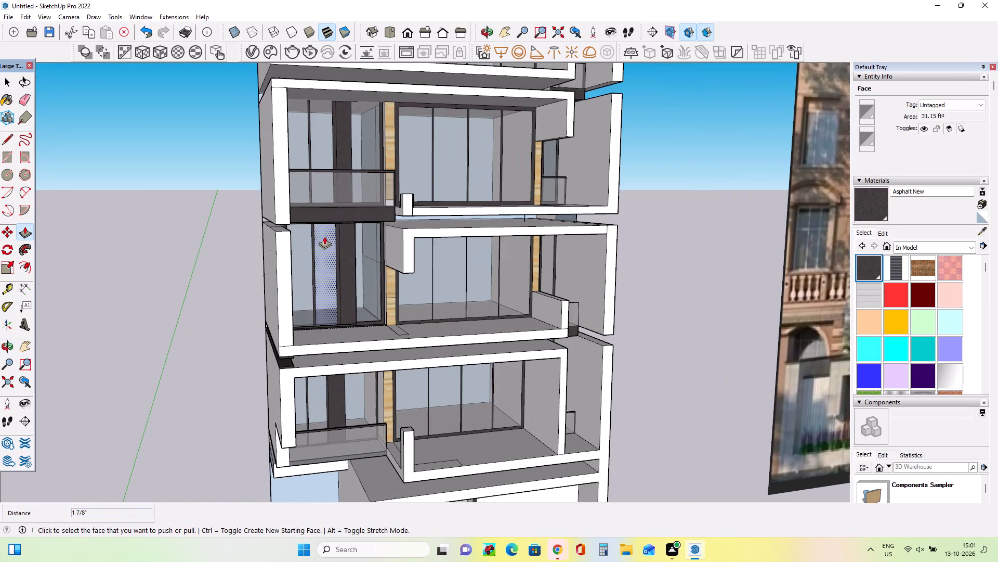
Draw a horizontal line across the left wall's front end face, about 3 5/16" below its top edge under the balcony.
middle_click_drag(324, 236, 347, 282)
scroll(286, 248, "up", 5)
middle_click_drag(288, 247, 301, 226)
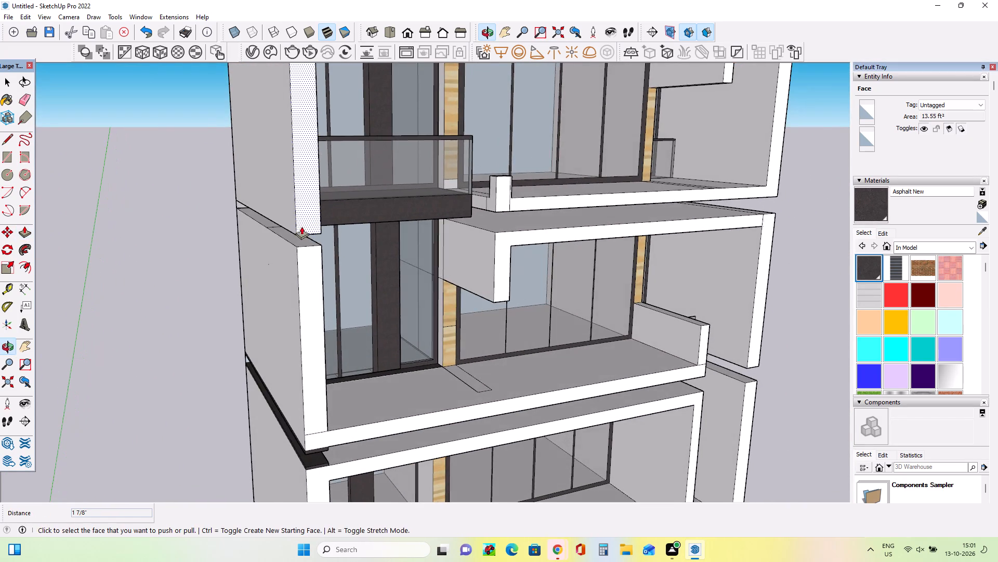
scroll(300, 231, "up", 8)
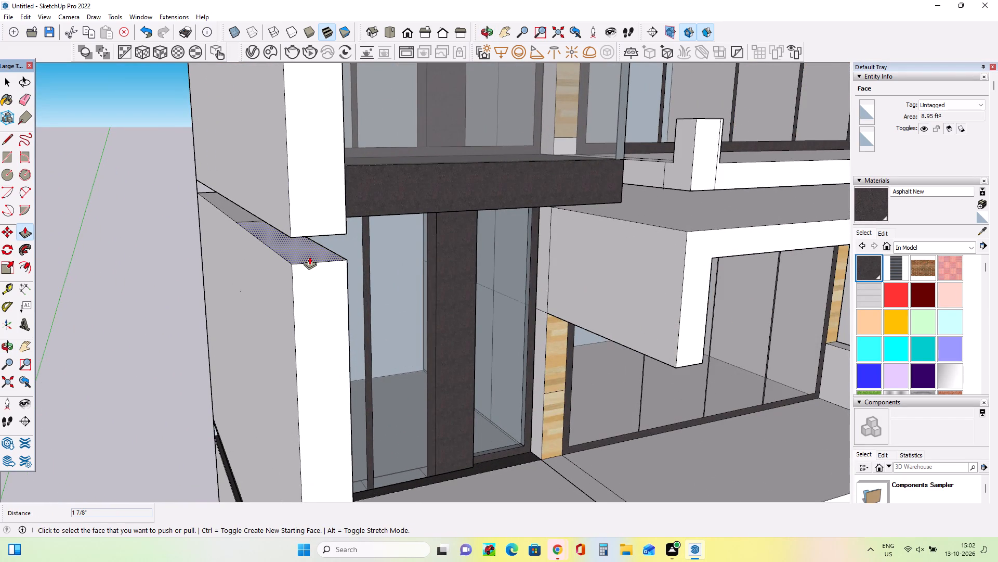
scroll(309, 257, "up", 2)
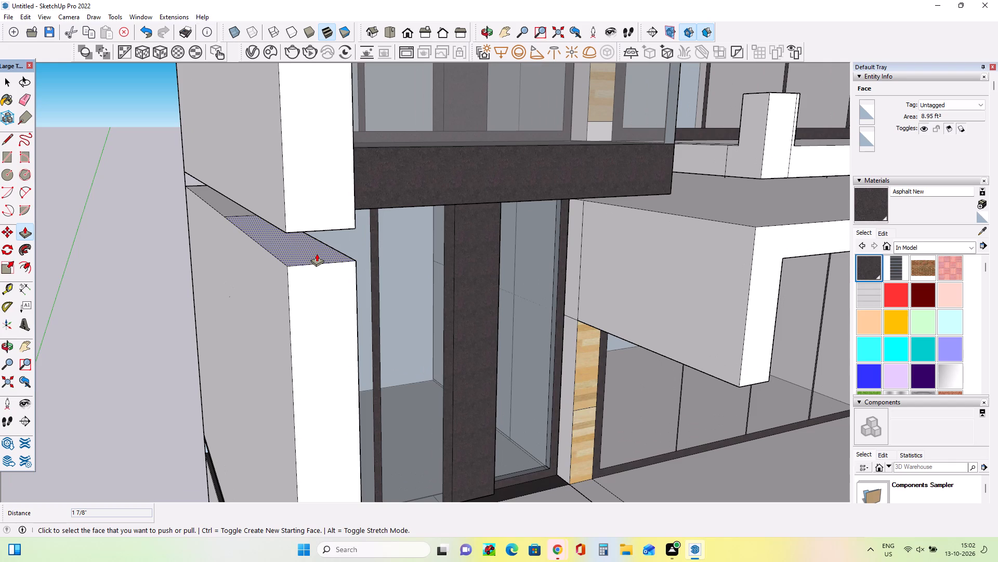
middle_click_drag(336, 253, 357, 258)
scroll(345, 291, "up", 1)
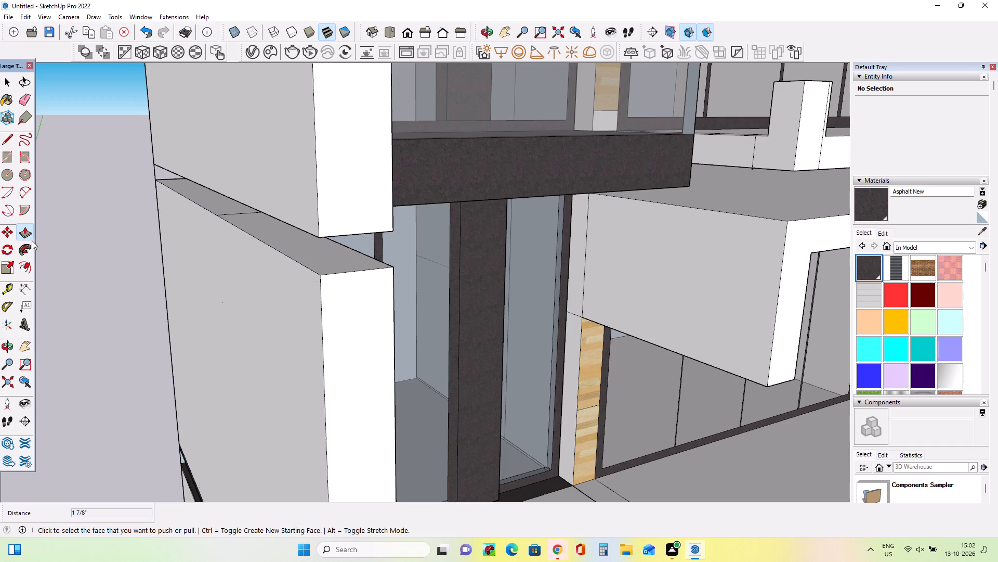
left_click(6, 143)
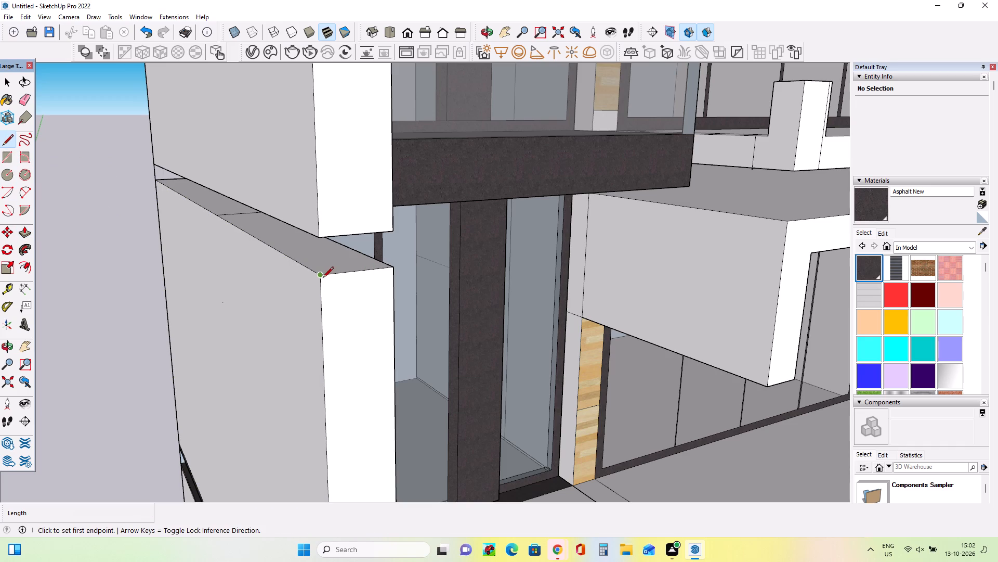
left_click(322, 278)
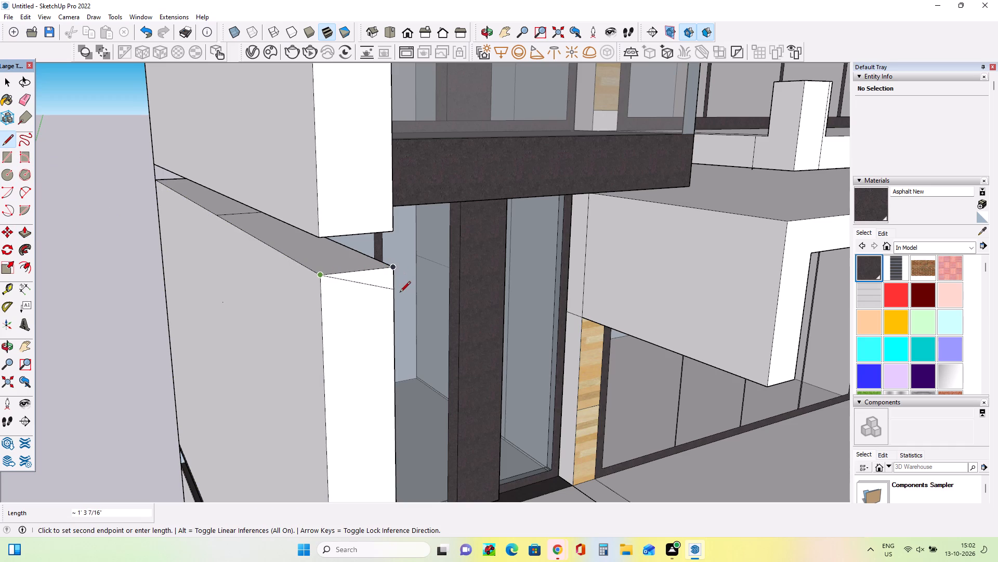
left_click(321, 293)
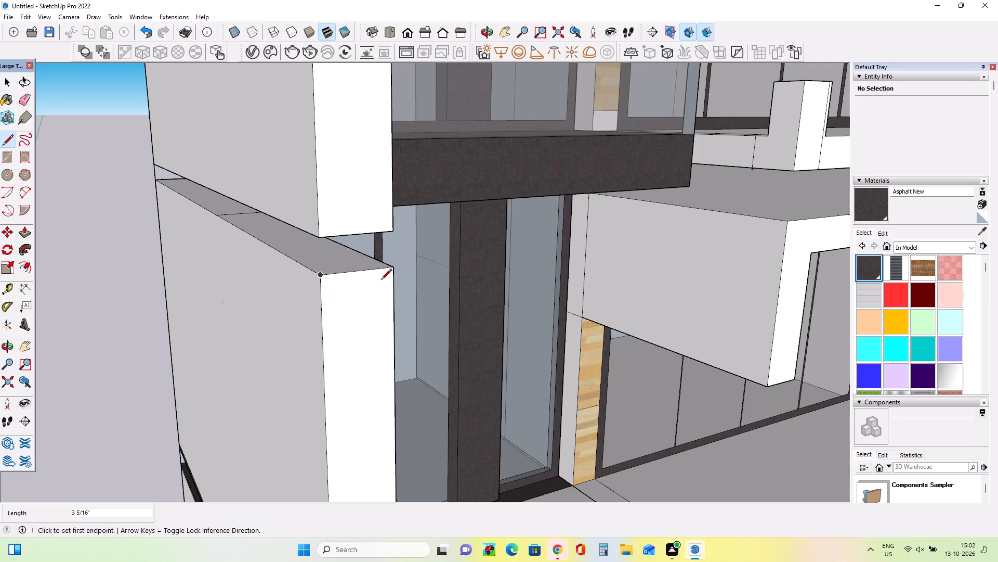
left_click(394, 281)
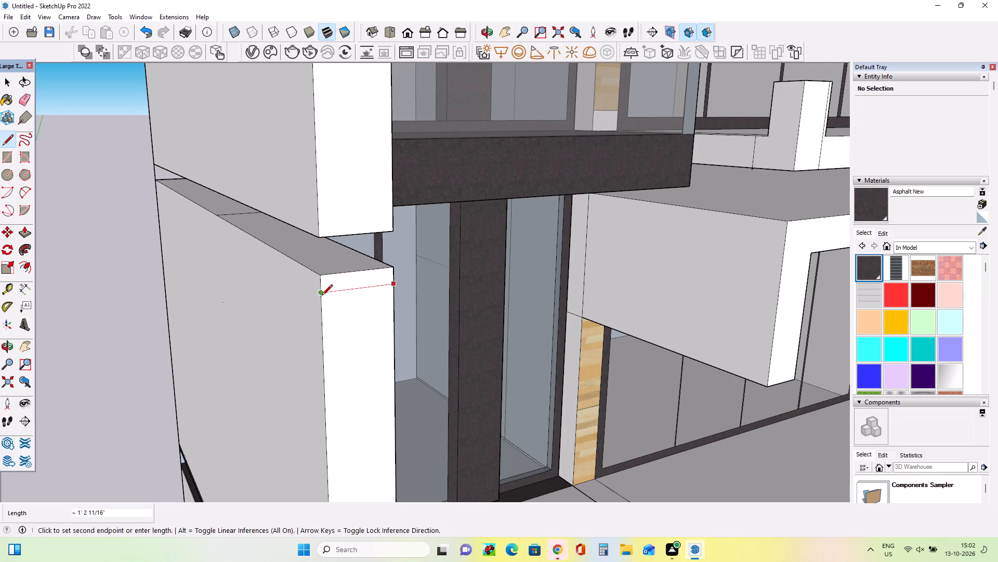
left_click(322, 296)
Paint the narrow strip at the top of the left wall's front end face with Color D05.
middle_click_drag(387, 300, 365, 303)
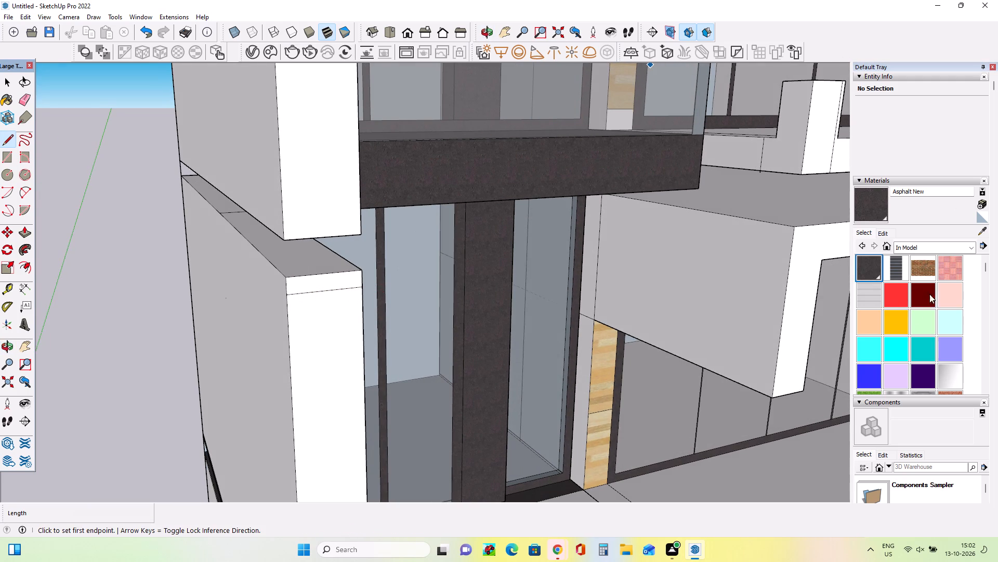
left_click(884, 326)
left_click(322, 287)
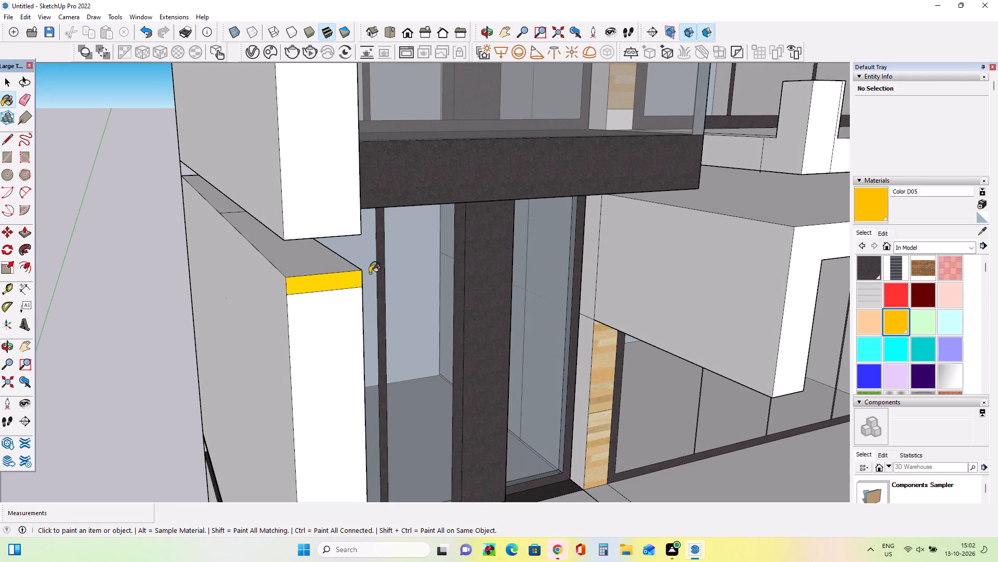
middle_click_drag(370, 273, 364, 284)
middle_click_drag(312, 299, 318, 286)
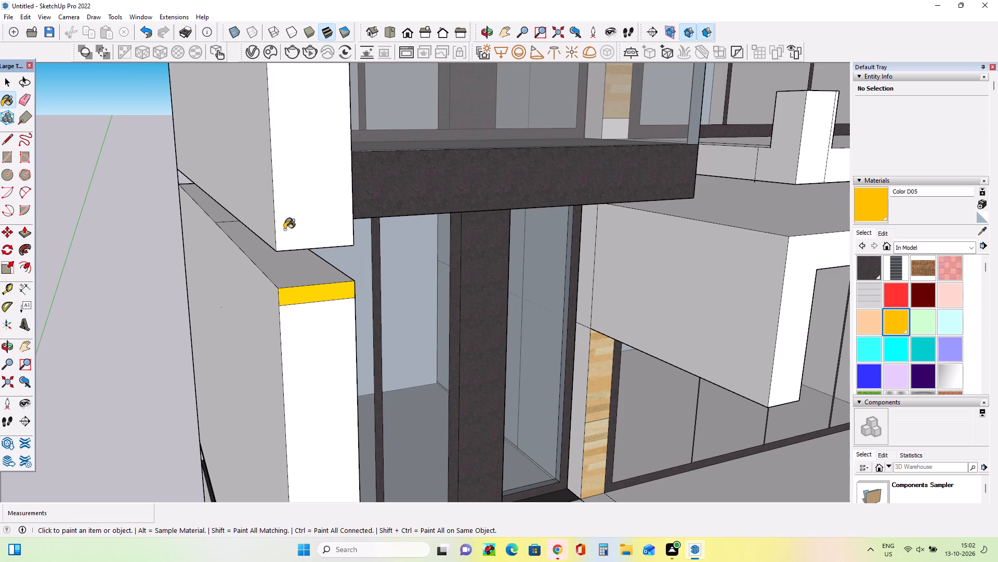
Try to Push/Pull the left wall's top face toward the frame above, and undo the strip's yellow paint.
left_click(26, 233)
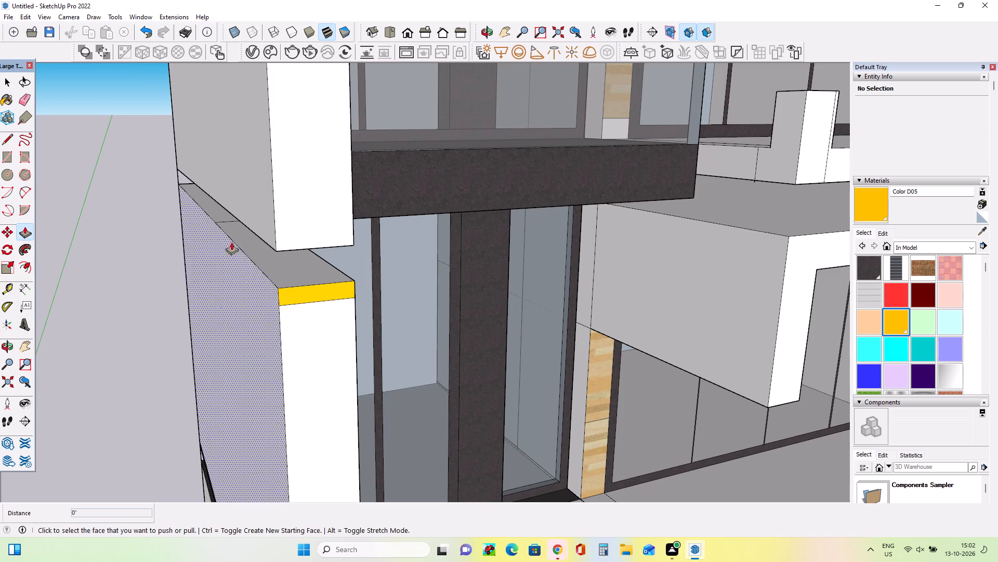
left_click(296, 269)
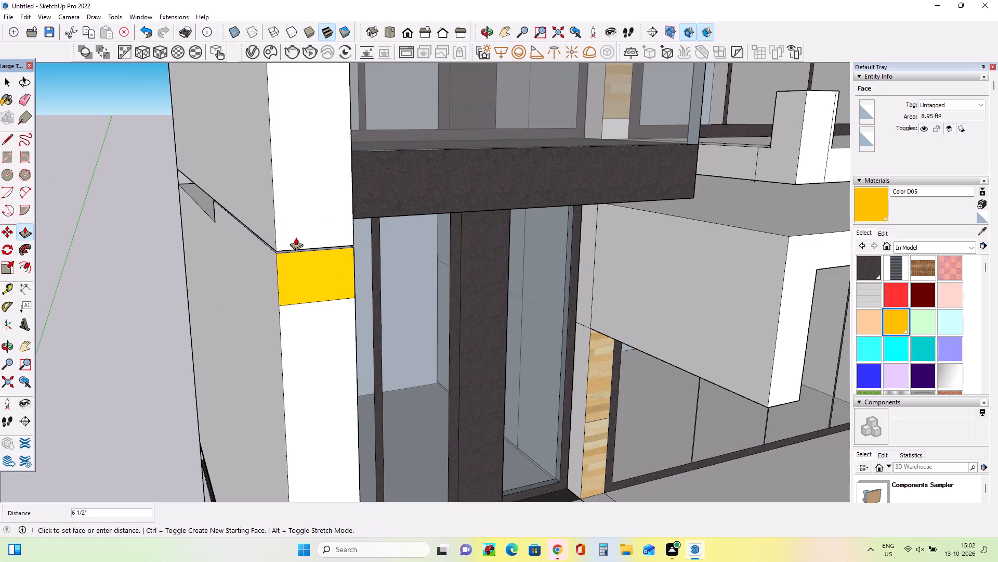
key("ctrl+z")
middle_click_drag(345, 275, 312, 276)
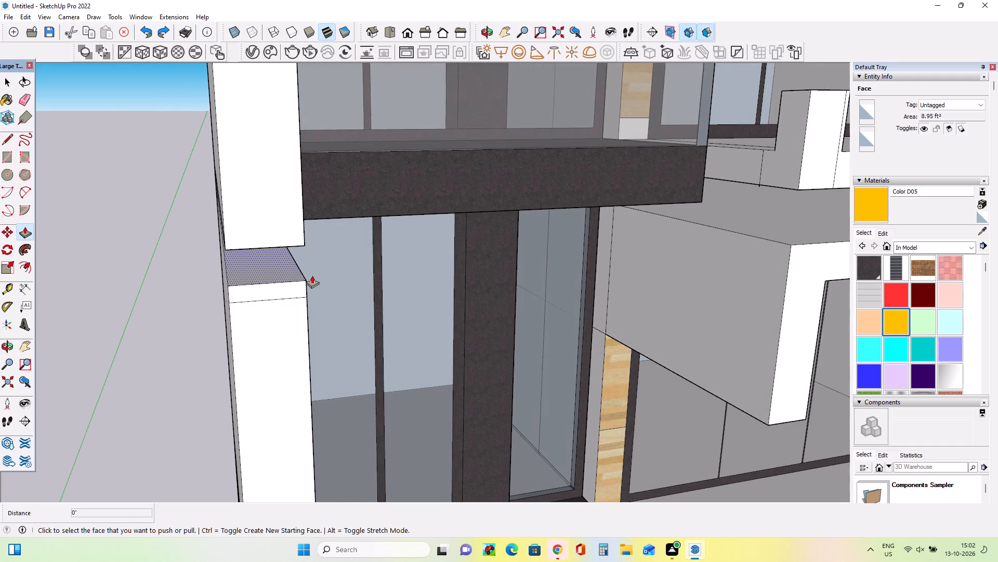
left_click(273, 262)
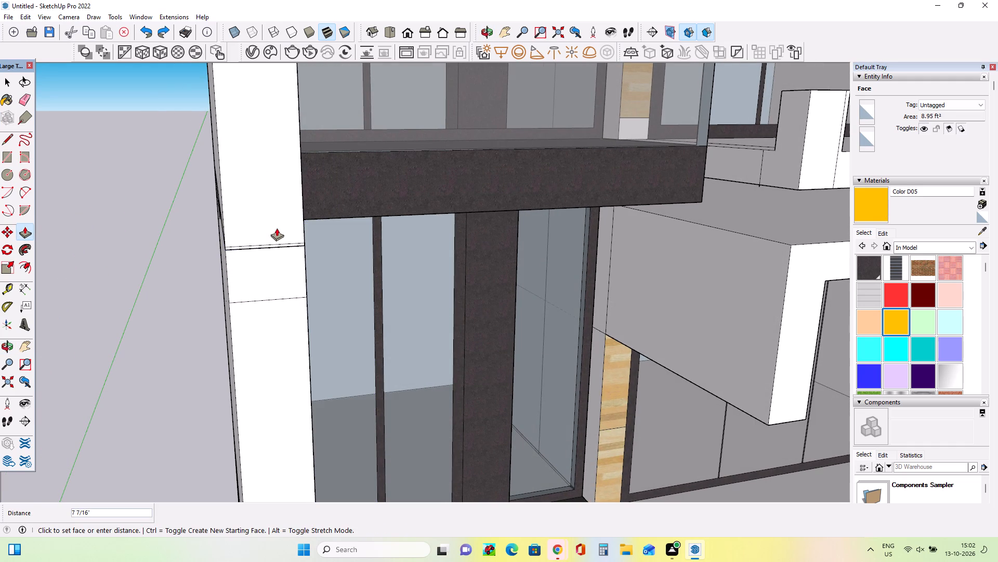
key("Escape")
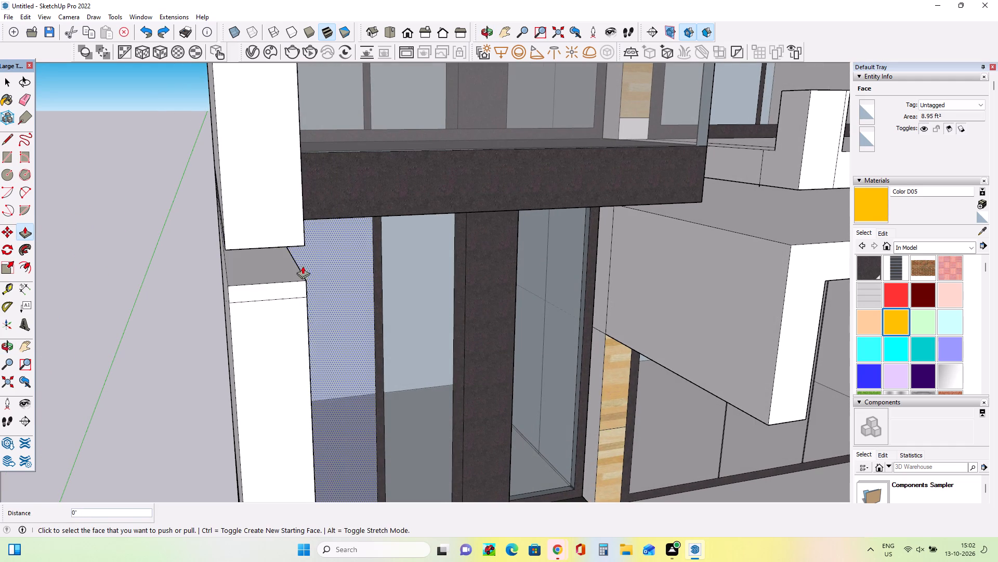
Draw a line about 1' 2 11/16" long just below the wall's top front edge and erase the lower dividing line.
middle_click_drag(308, 311, 304, 301)
left_click(6, 132)
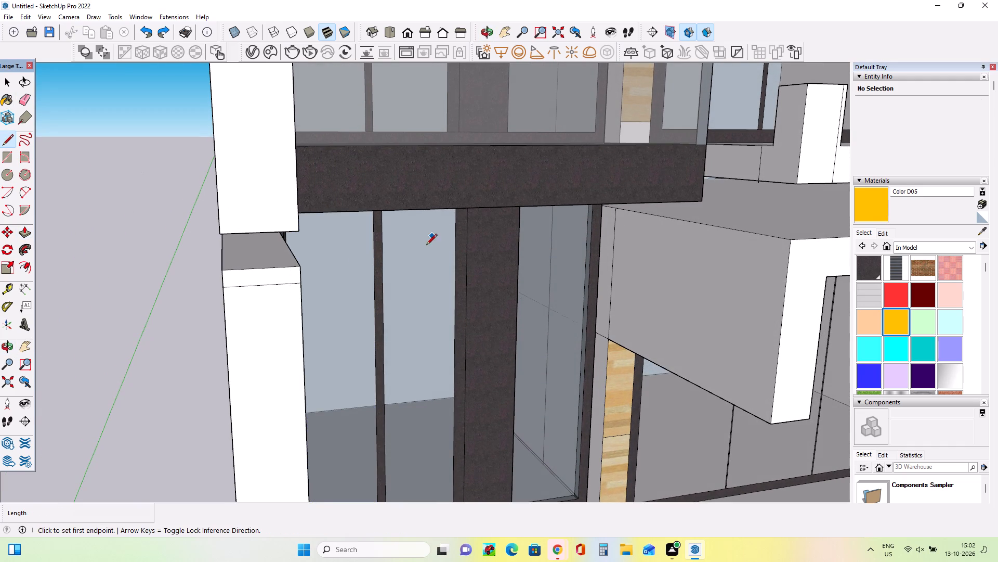
scroll(323, 267, "up", 4)
scroll(267, 262, "up", 2)
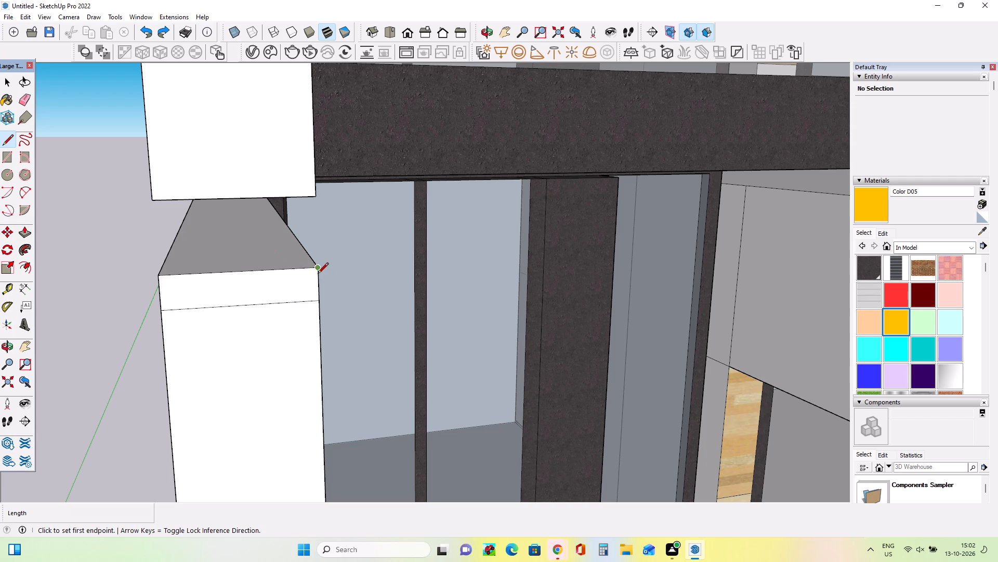
left_click(318, 274)
left_click(158, 284)
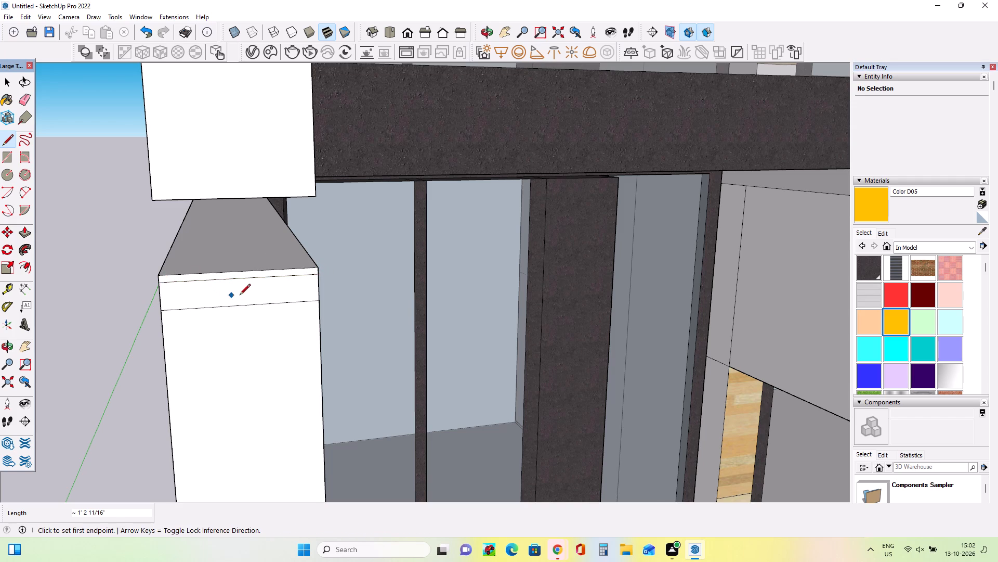
middle_click_drag(240, 296, 254, 304)
left_click(25, 101)
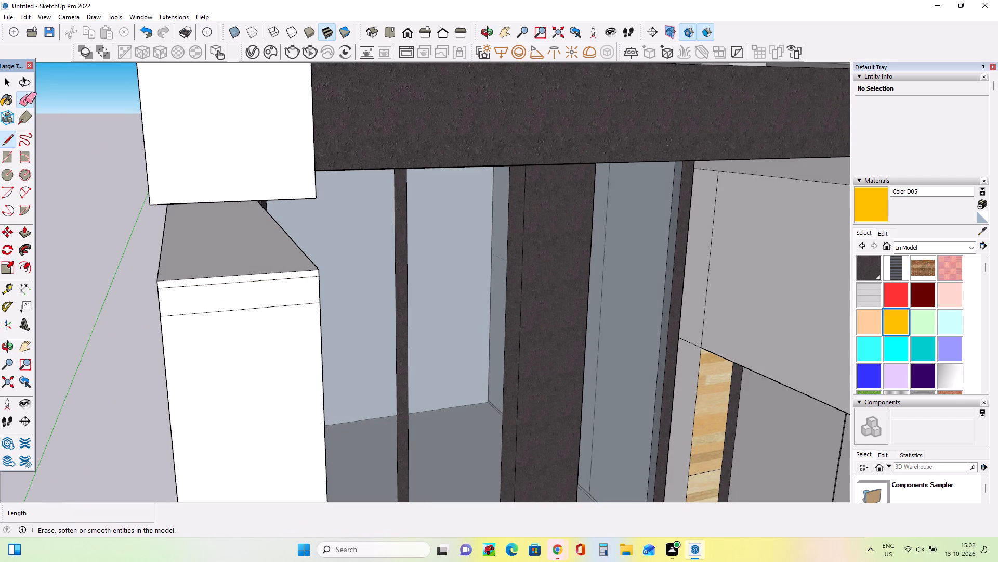
left_click_drag(224, 312, 225, 316)
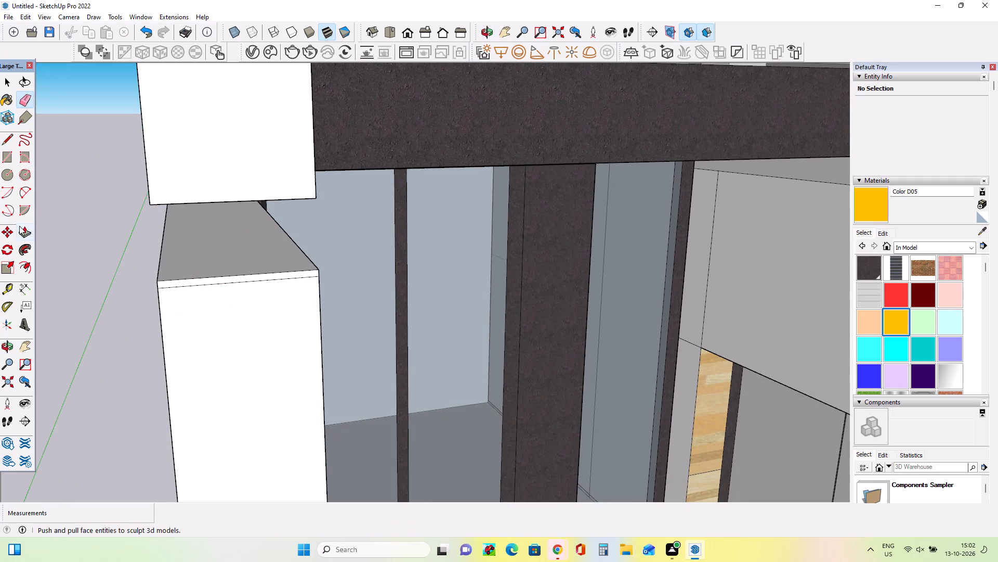
Push/Pull the left wall's top face up about 6 13/16" to meet the underside of the frame above.
left_click(24, 231)
left_click(260, 264)
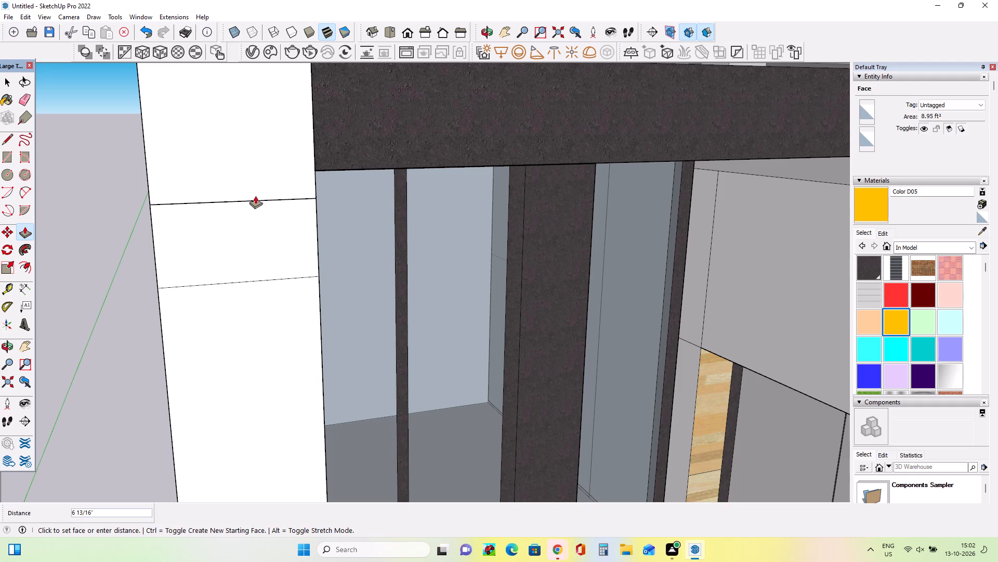
left_click(255, 196)
Draw two lines across the wall's front face, one just below the joint with the frame above, one just above the existing line.
middle_click_drag(257, 254, 313, 242)
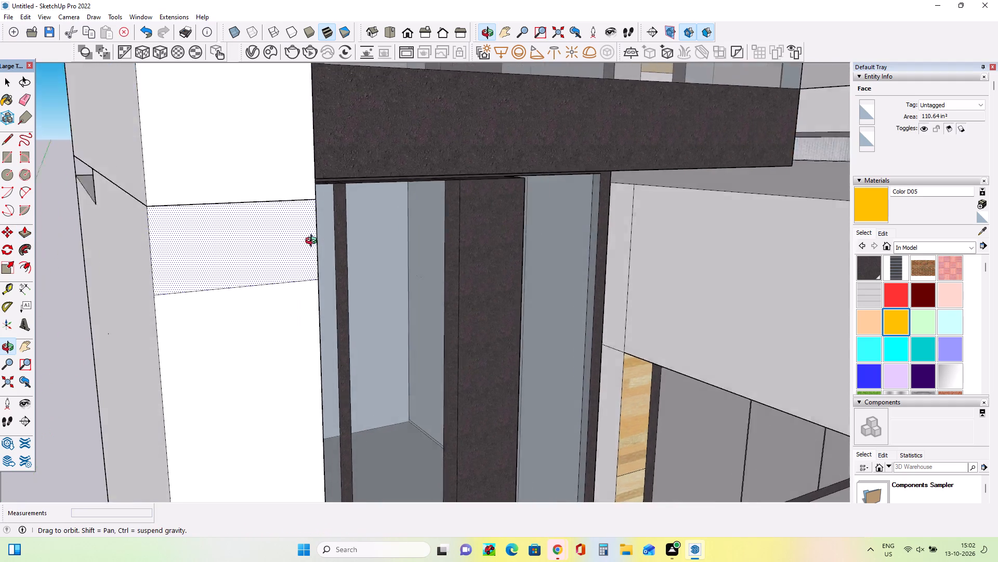
middle_click_drag(313, 242, 339, 238)
scroll(333, 240, "down", 6)
middle_click_drag(331, 244, 257, 252)
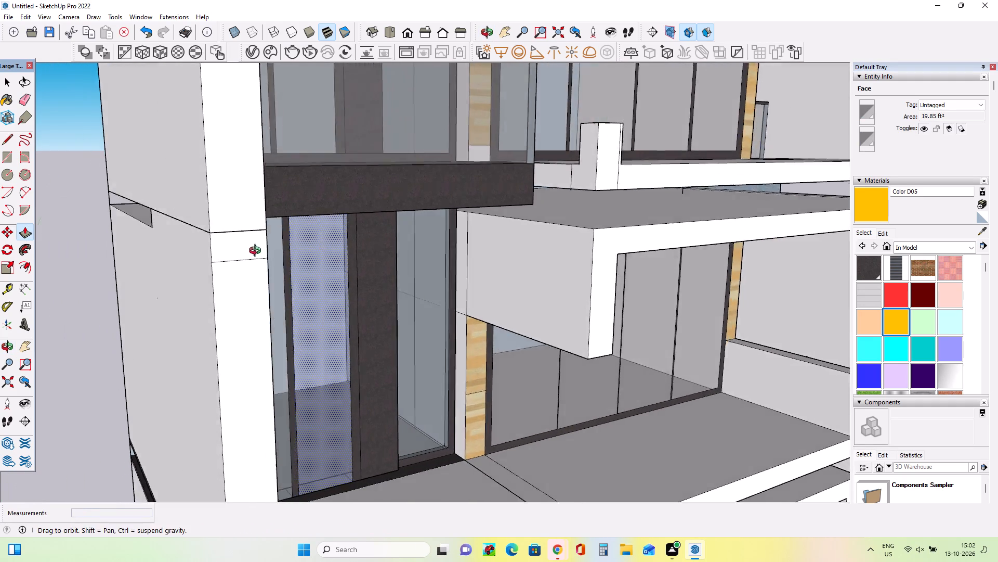
middle_click_drag(257, 252, 255, 252)
scroll(86, 269, "up", 3)
left_click(8, 136)
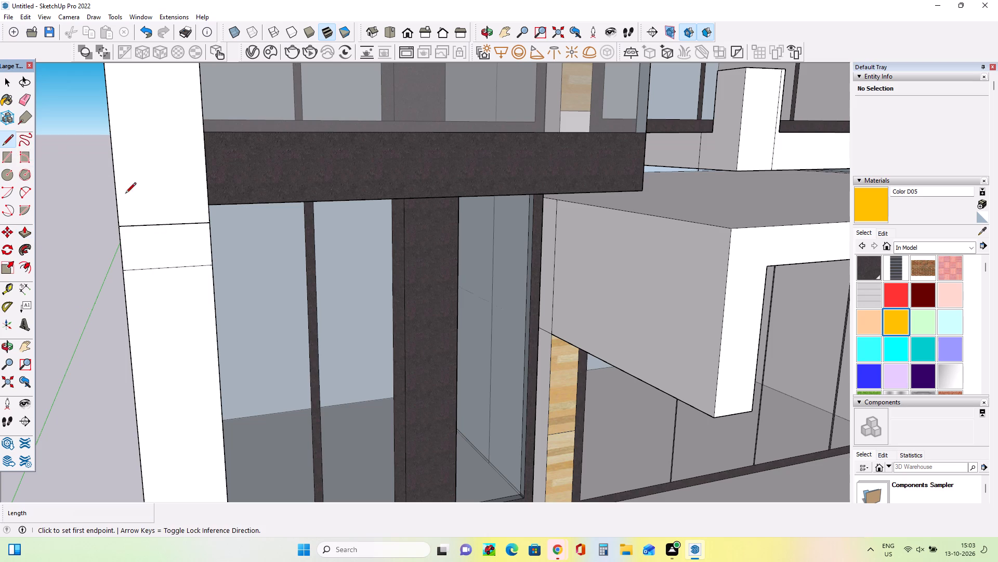
left_click(118, 235)
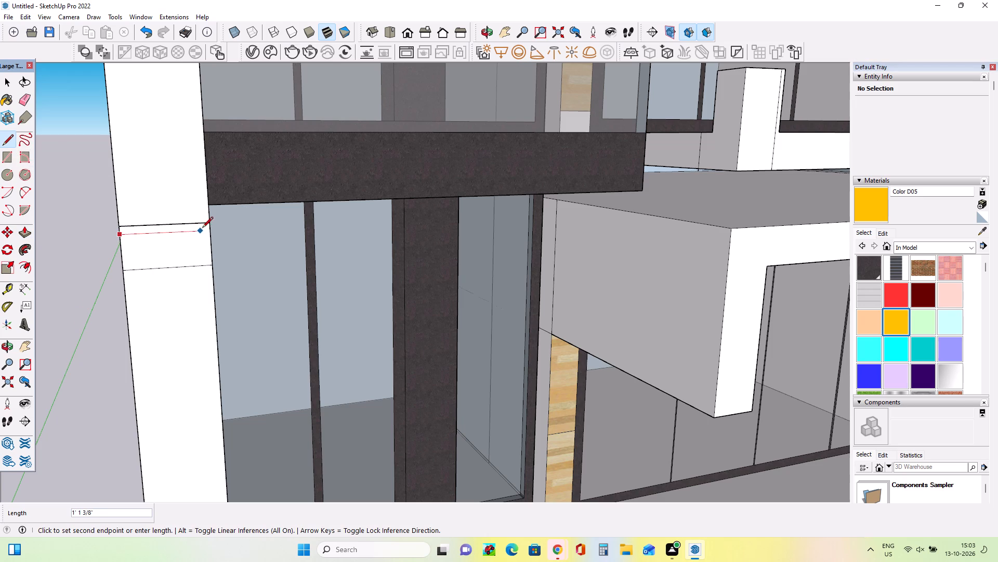
left_click(209, 231)
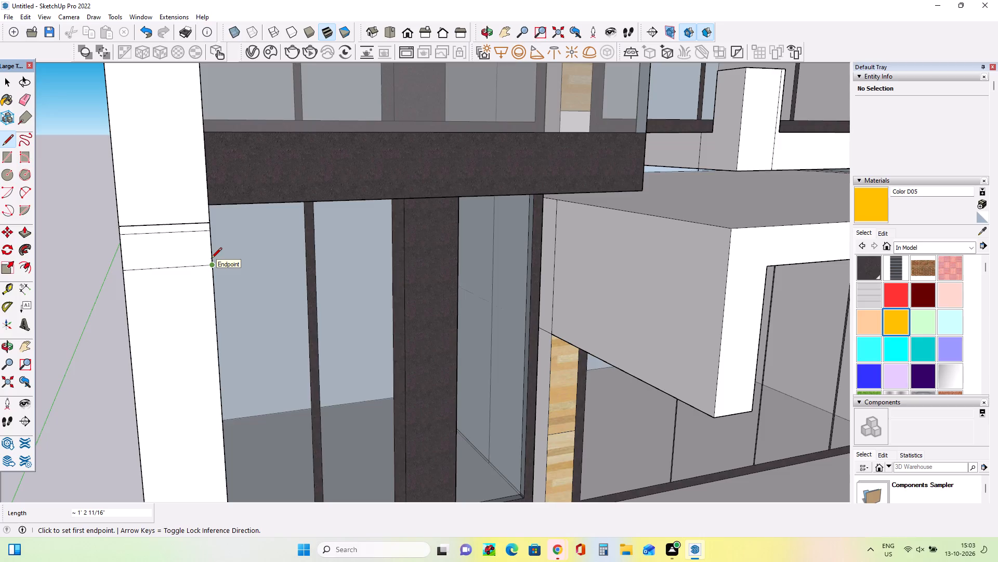
scroll(210, 267, "up", 3)
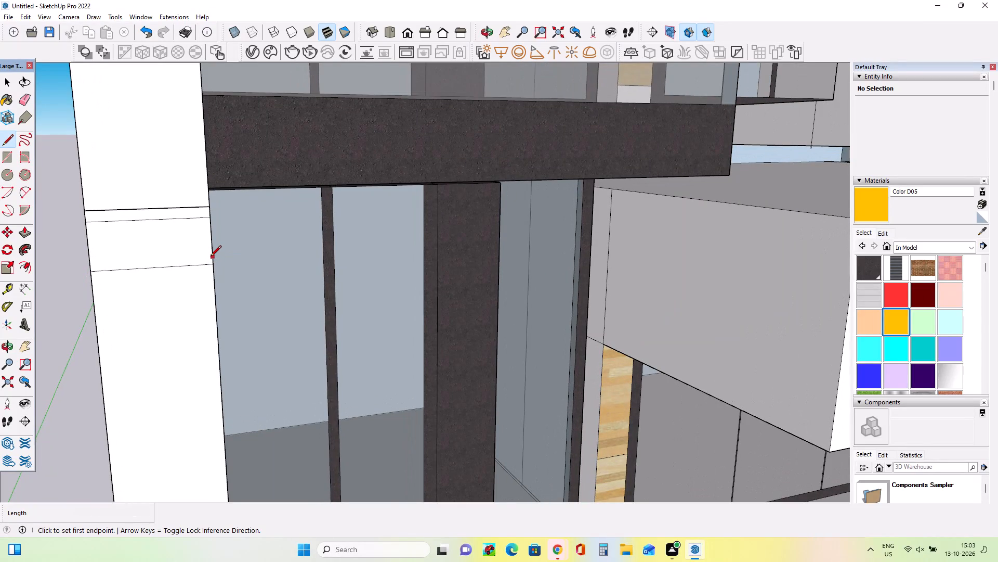
left_click(211, 257)
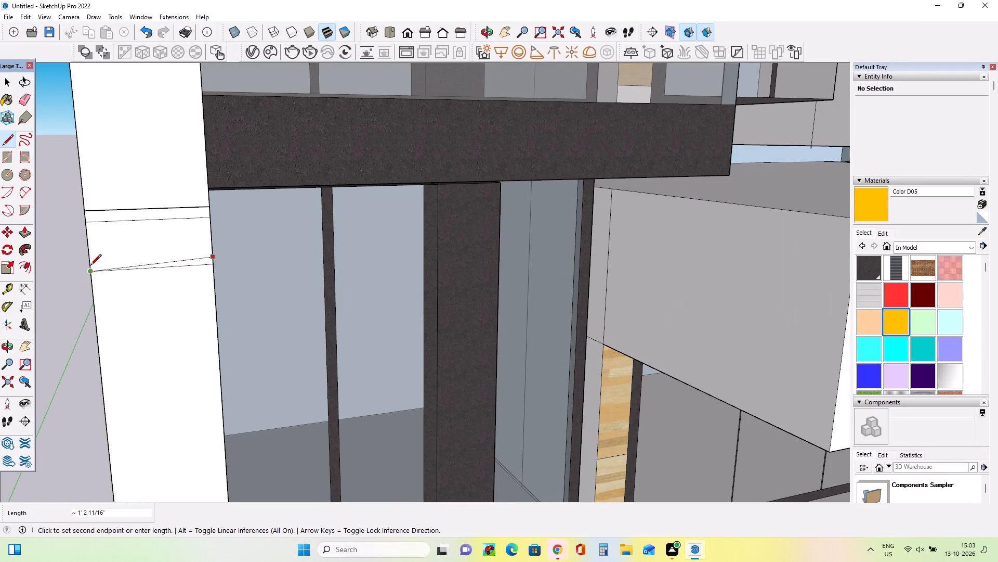
left_click(91, 262)
Paint the two thin strips on the left wall's front face with Asphalt New.
middle_click(239, 277)
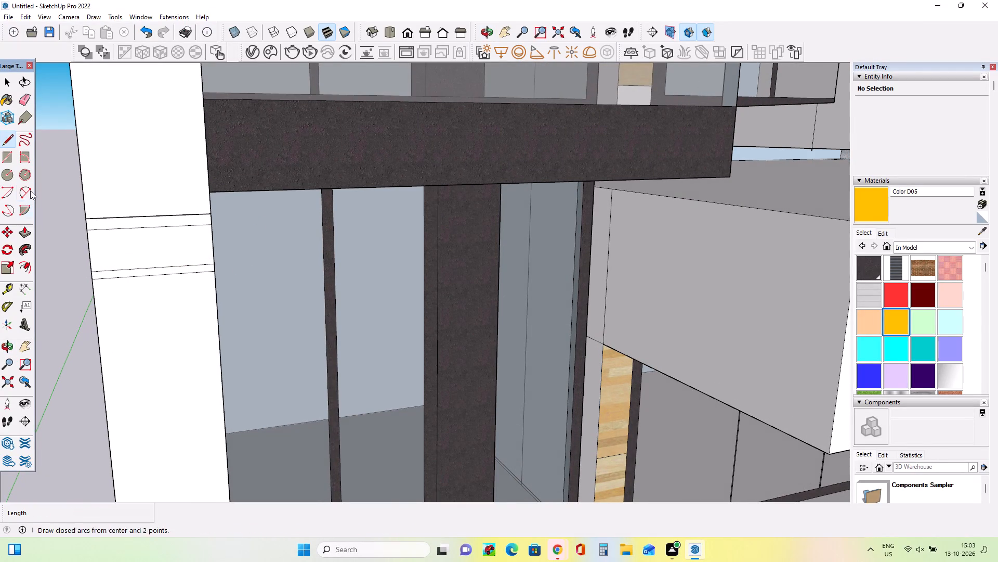
middle_click_drag(201, 256, 239, 236)
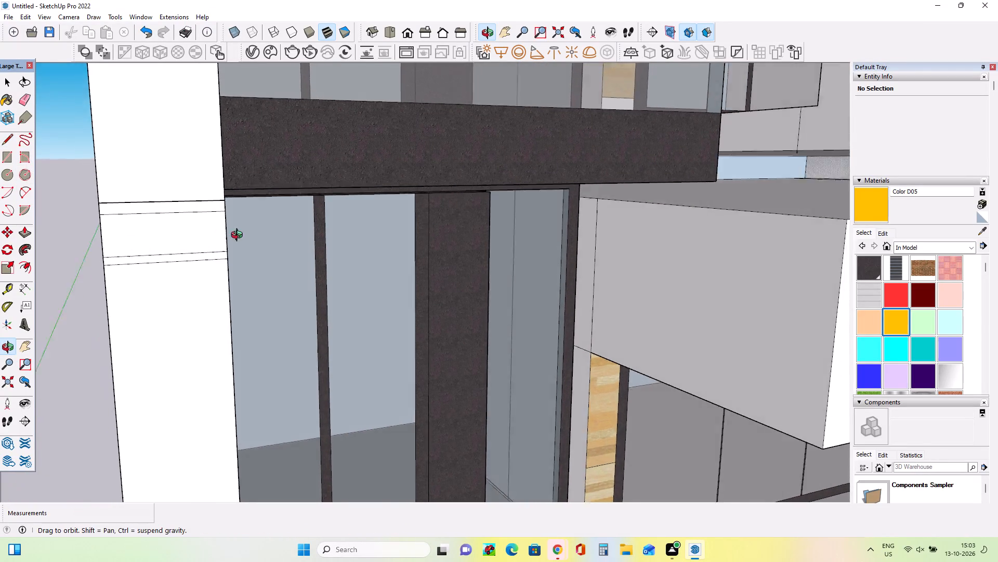
middle_click_drag(239, 236, 269, 242)
scroll(268, 243, "down", 1)
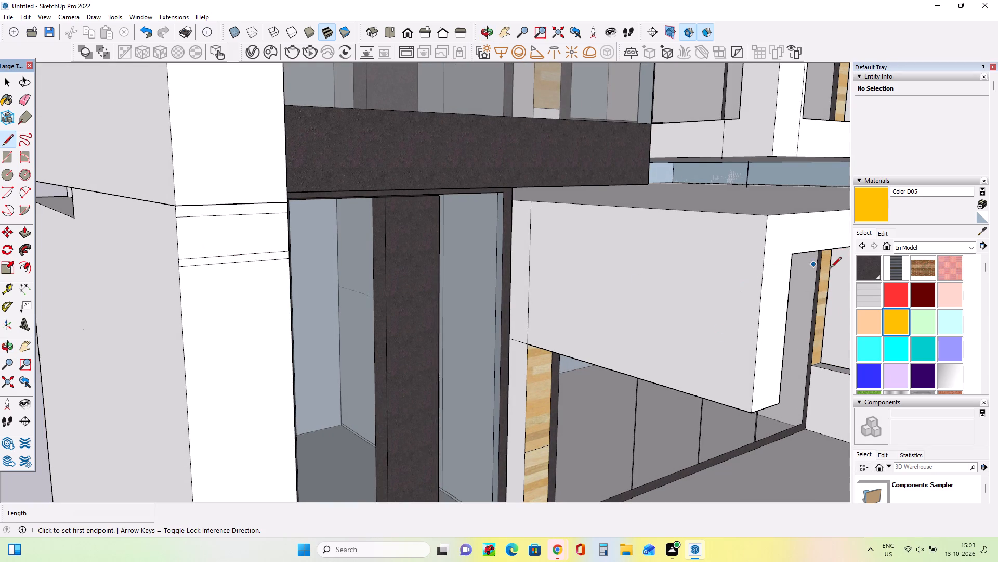
left_click(864, 273)
left_click(221, 210)
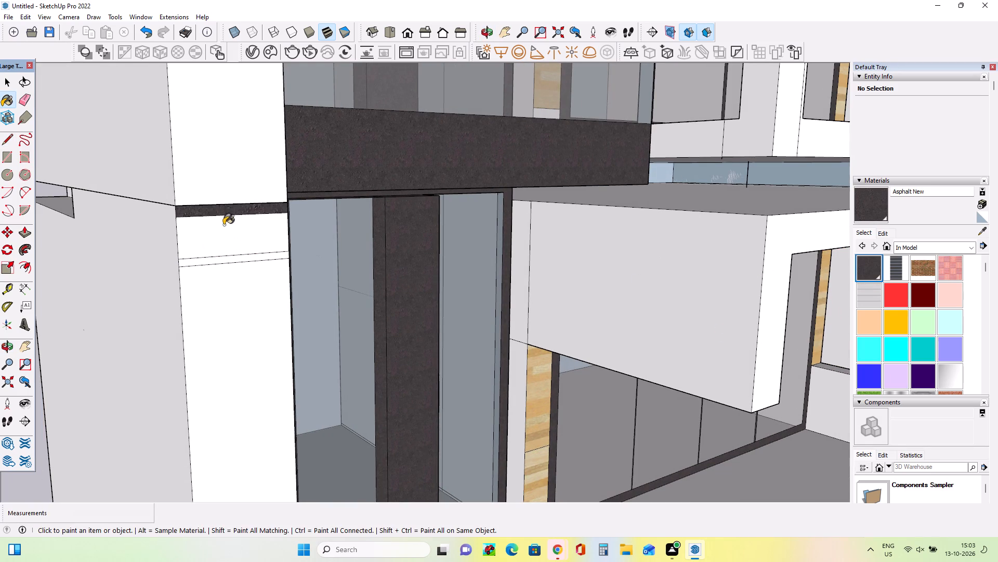
left_click(231, 259)
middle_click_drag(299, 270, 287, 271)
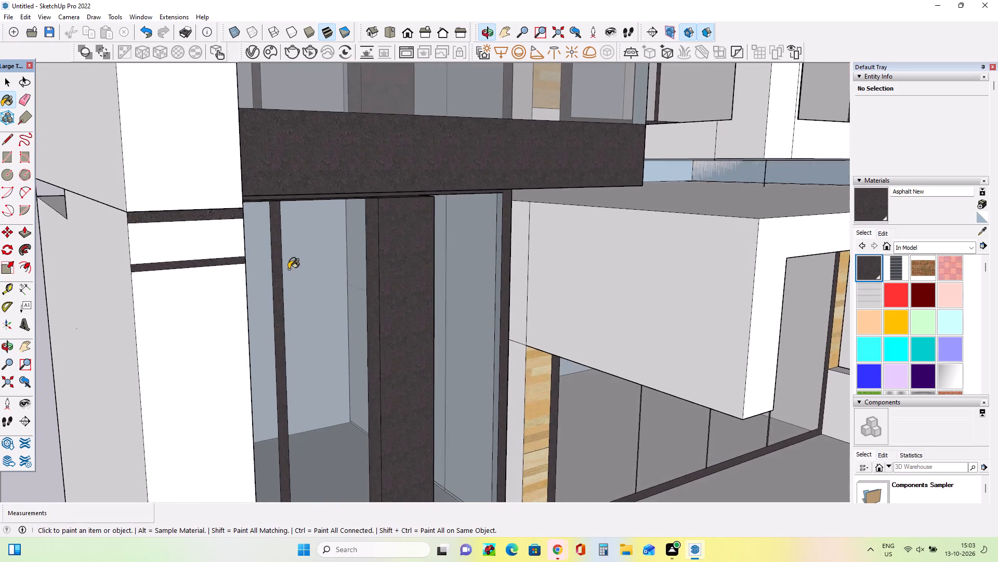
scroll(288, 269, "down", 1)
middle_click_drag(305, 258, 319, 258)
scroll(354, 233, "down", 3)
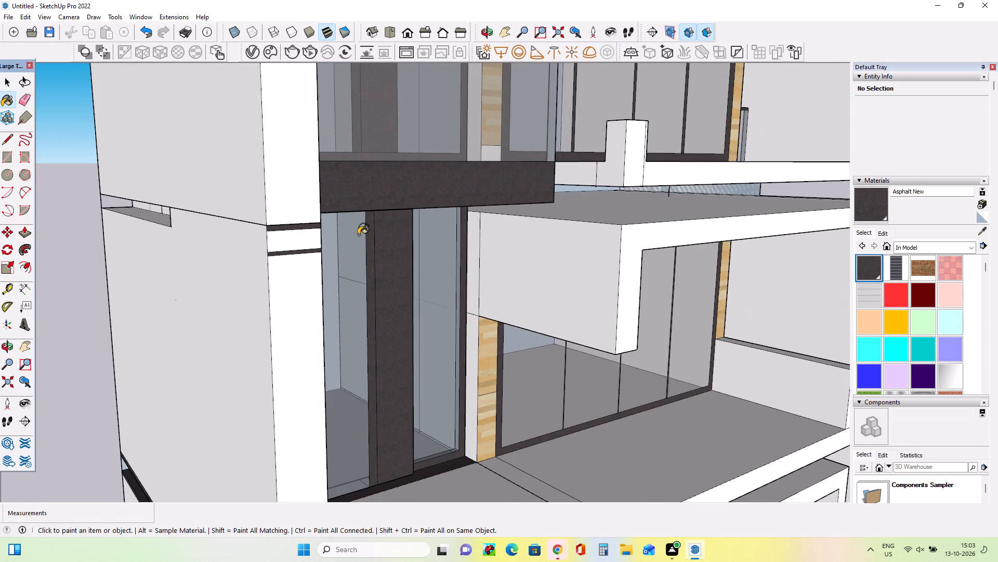
Push/Pull the small end face of the recess on the left wall's outer side 10' 7 7/8" to fill it.
middle_click_drag(198, 311, 283, 290)
middle_click_drag(305, 260, 555, 290)
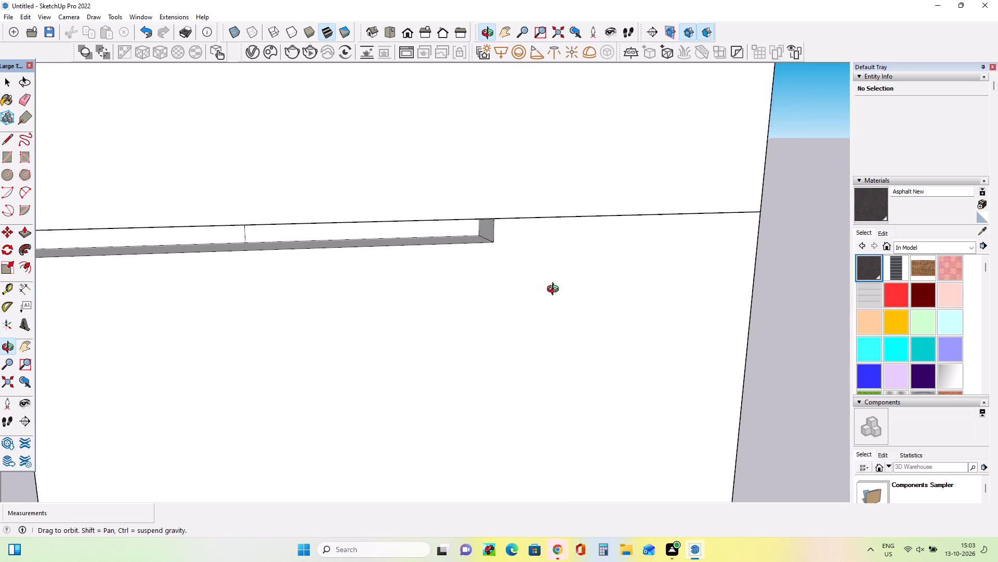
middle_click_drag(555, 290, 556, 290)
left_click(23, 232)
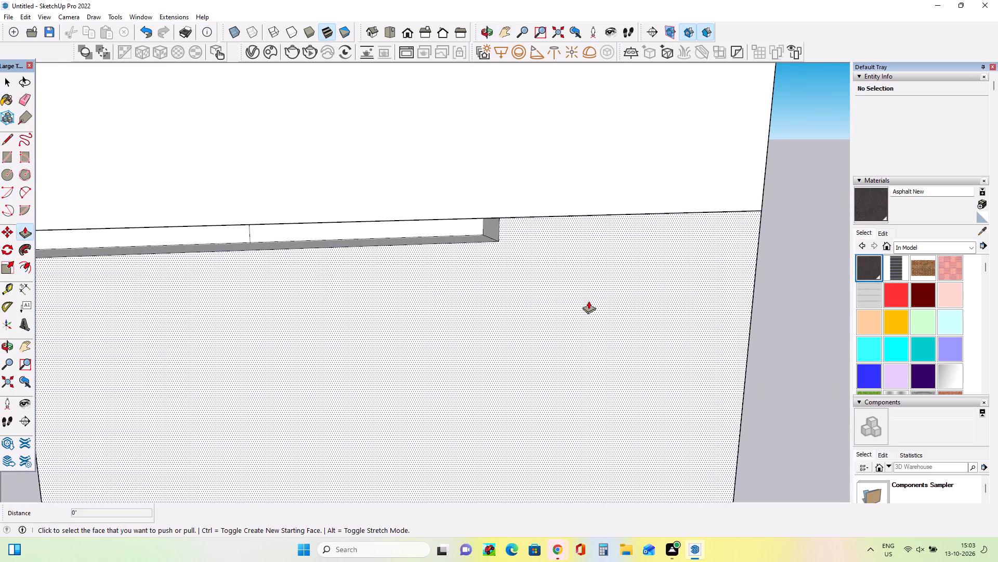
scroll(595, 301, "down", 3)
left_click(515, 246)
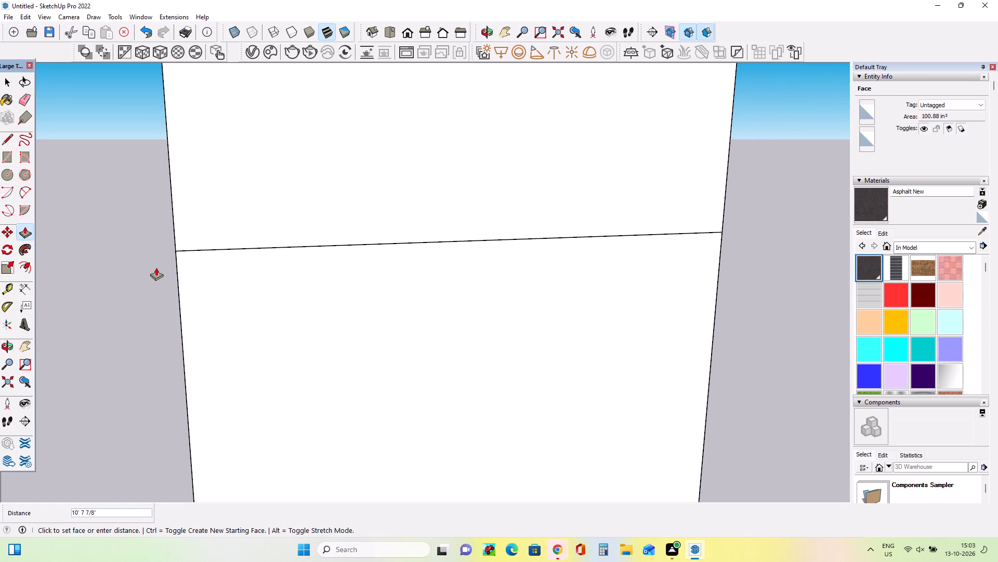
left_click(156, 267)
Draw three lines about 17' 11 11/16" long across the left wall's outer side, continuing the front strips' edges.
middle_click_drag(490, 311, 375, 327)
scroll(372, 327, "down", 3)
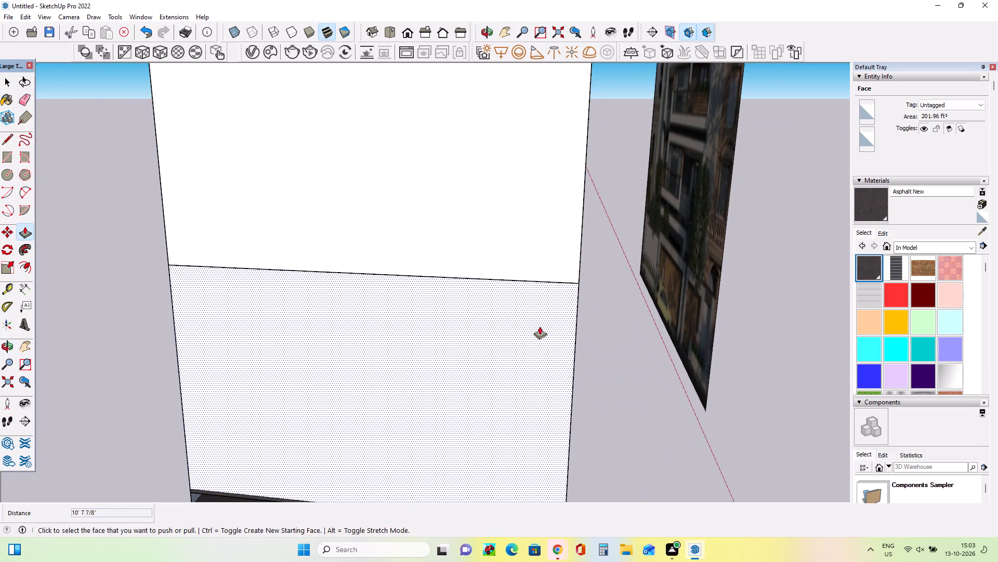
middle_click_drag(539, 326, 439, 309)
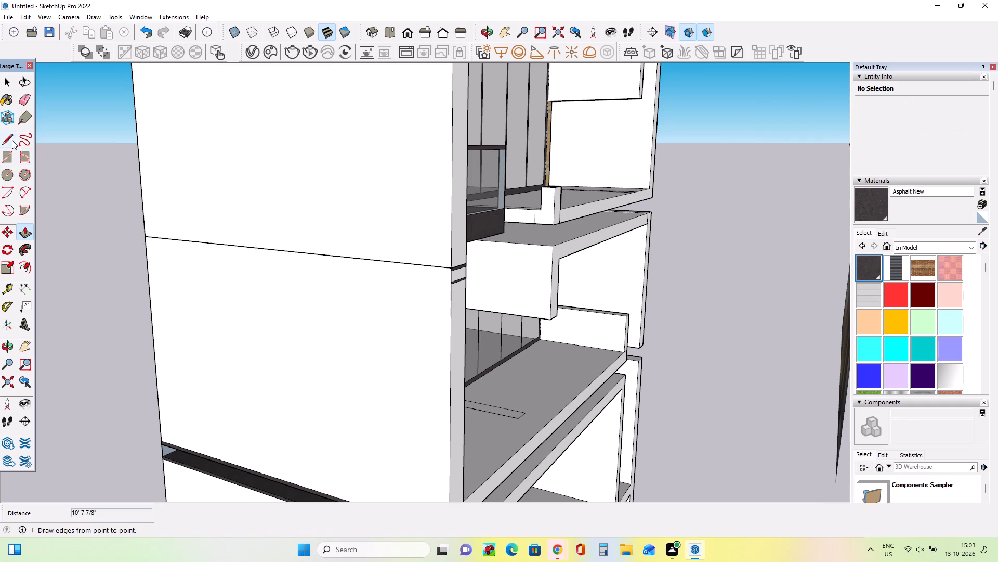
left_click(12, 140)
scroll(453, 278, "up", 5)
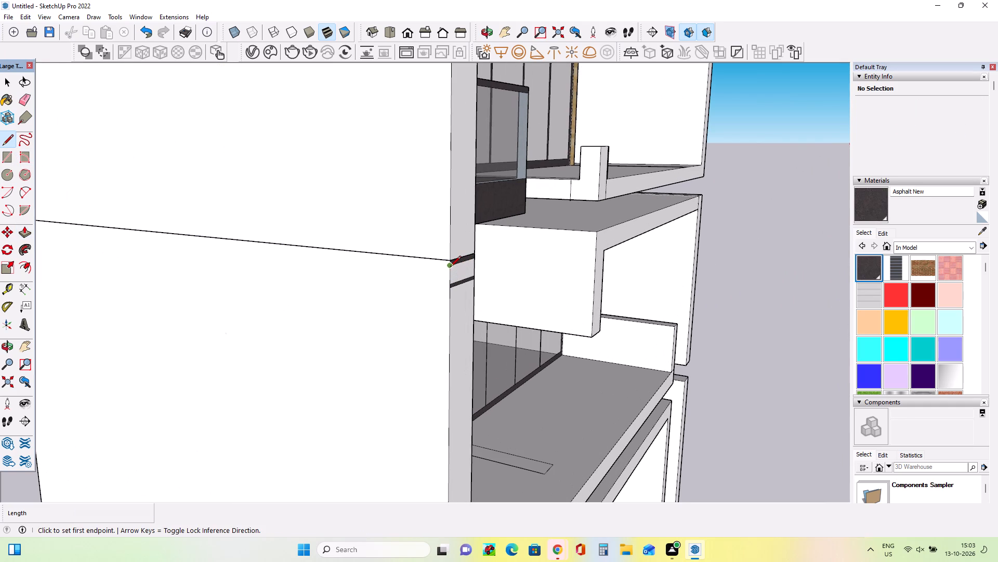
left_click(450, 267)
scroll(324, 270, "down", 6)
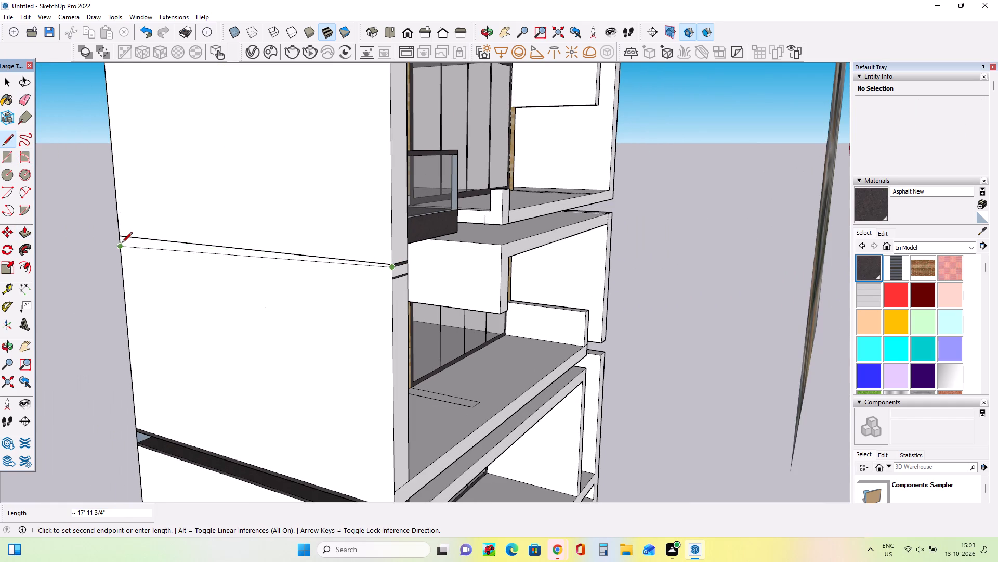
scroll(120, 242, "up", 3)
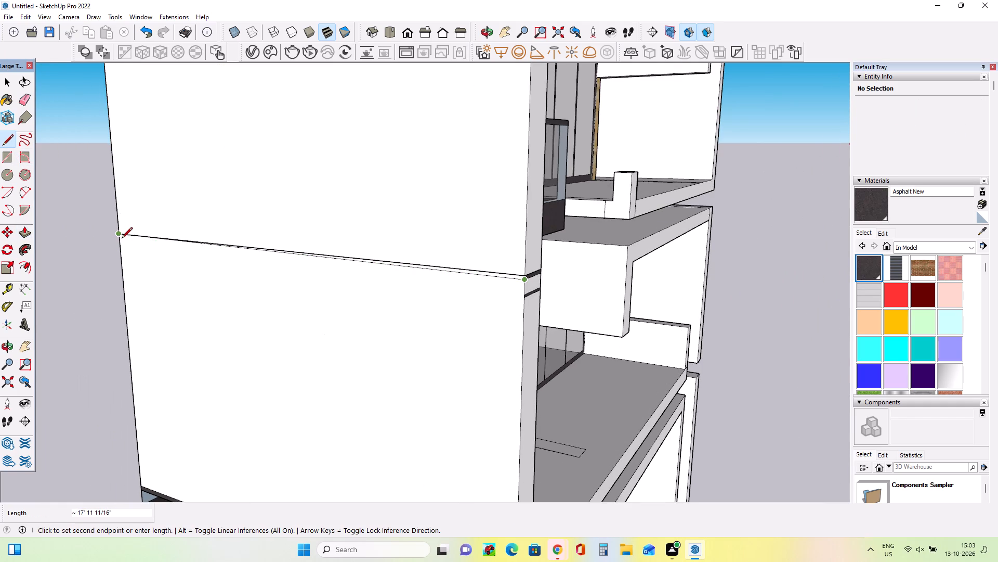
scroll(122, 240, "up", 3)
left_click(122, 240)
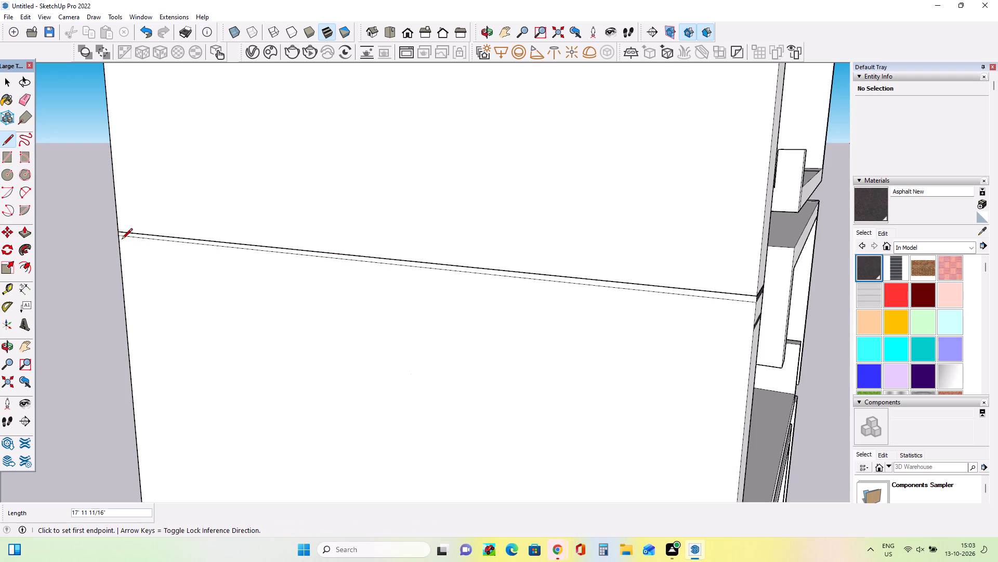
scroll(125, 267, "down", 6)
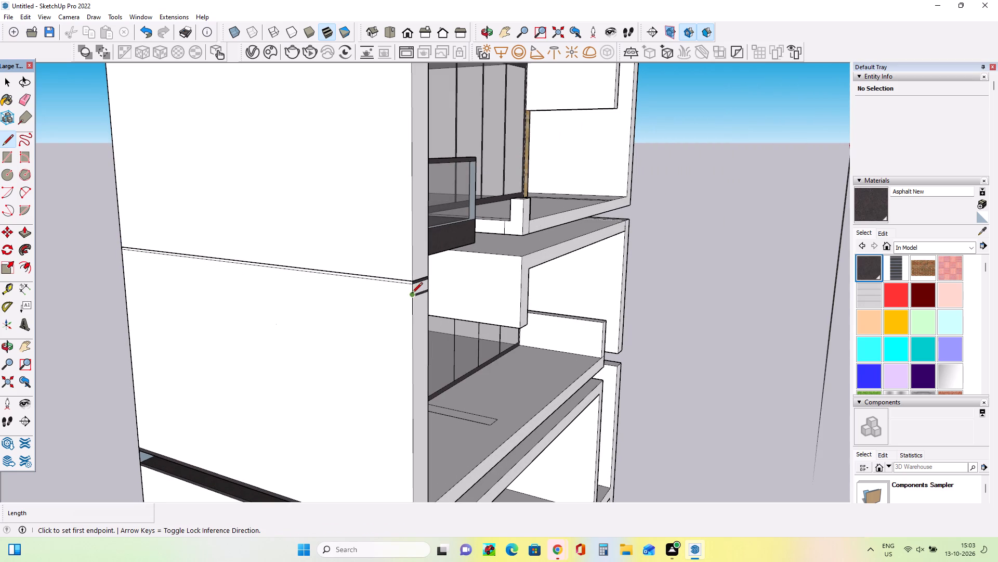
left_click(412, 294)
left_click(123, 263)
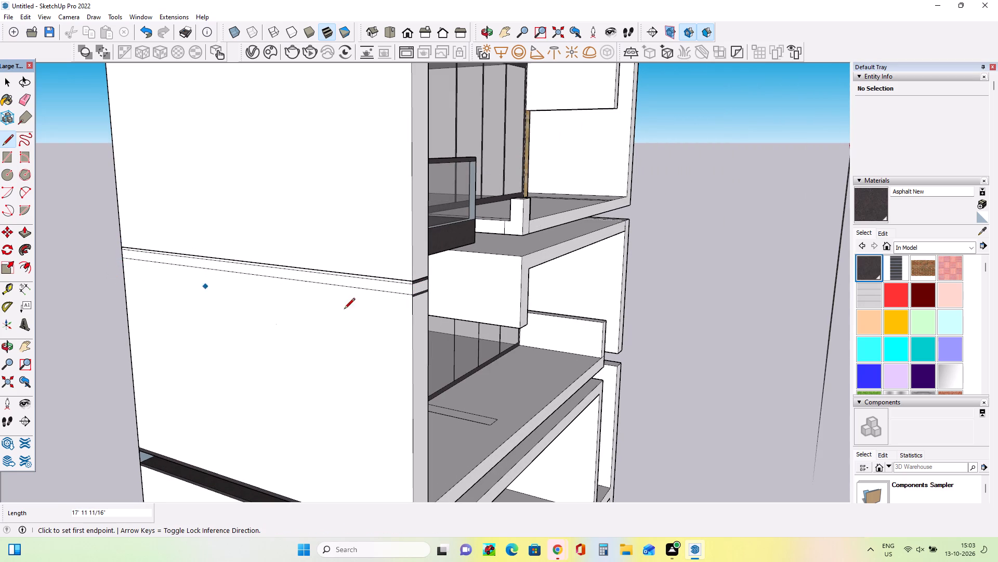
scroll(396, 316, "up", 5)
left_click(422, 285)
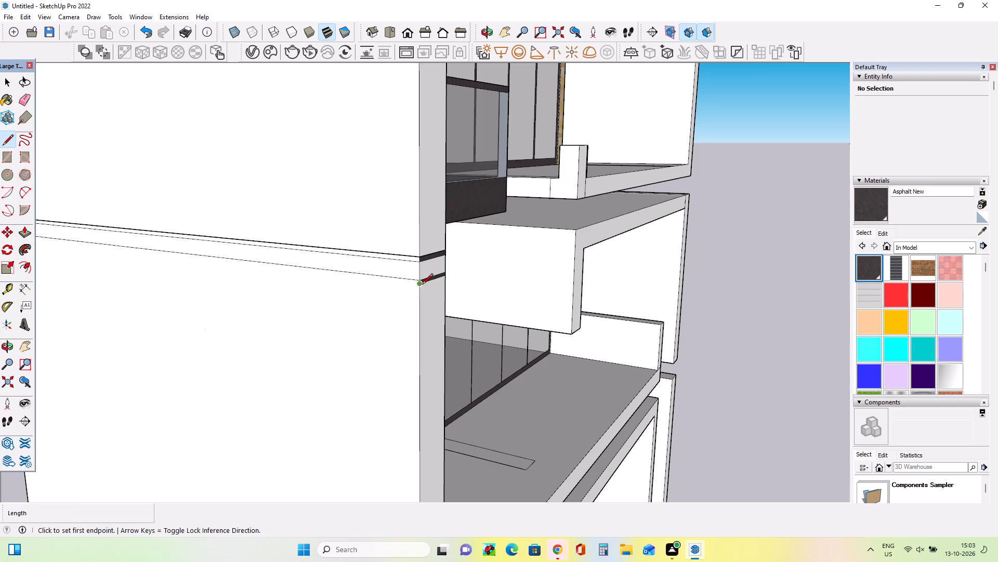
scroll(296, 291, "down", 6)
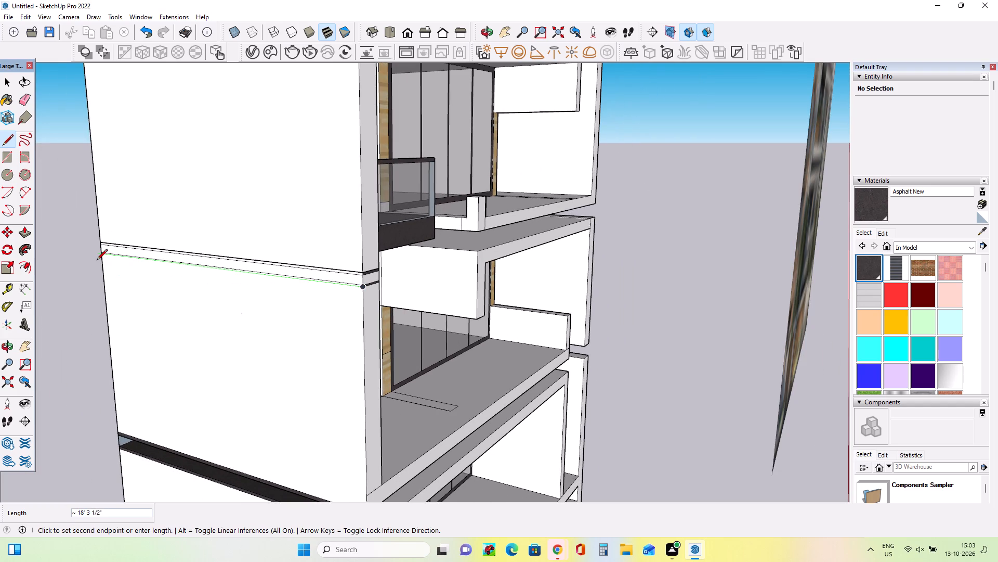
scroll(98, 260, "up", 2)
left_click(98, 260)
middle_click_drag(221, 318, 216, 320)
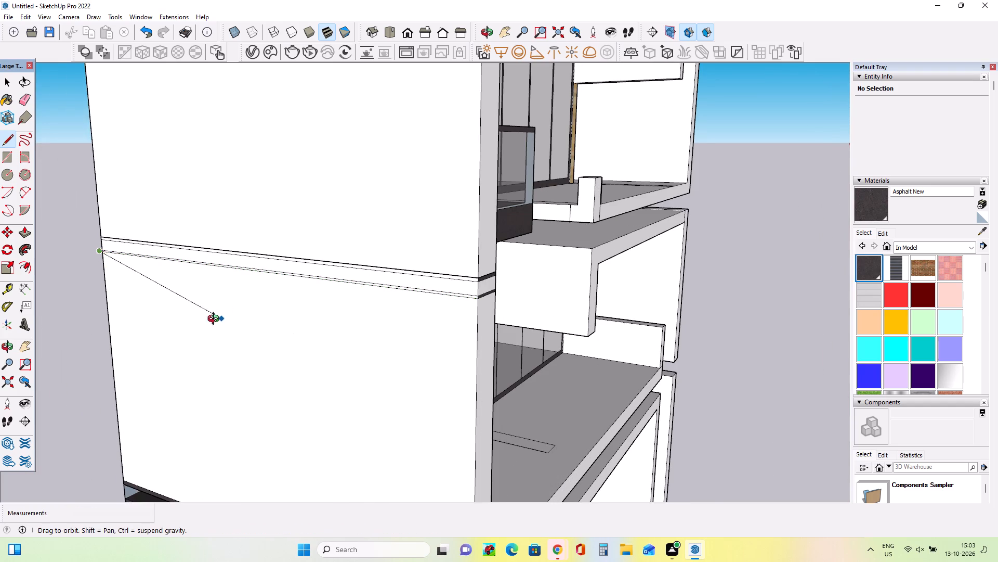
middle_click_drag(216, 320, 165, 319)
key("space")
Paint the side strips, the front band between the strips, and the matching side band with Asphalt New.
middle_click_drag(378, 330, 331, 325)
scroll(284, 273, "up", 11)
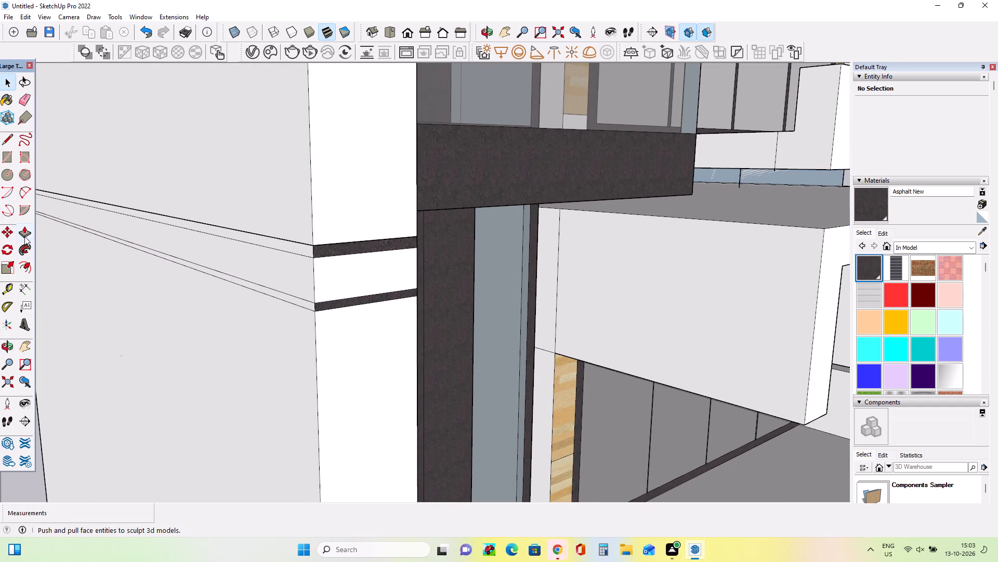
left_click(863, 272)
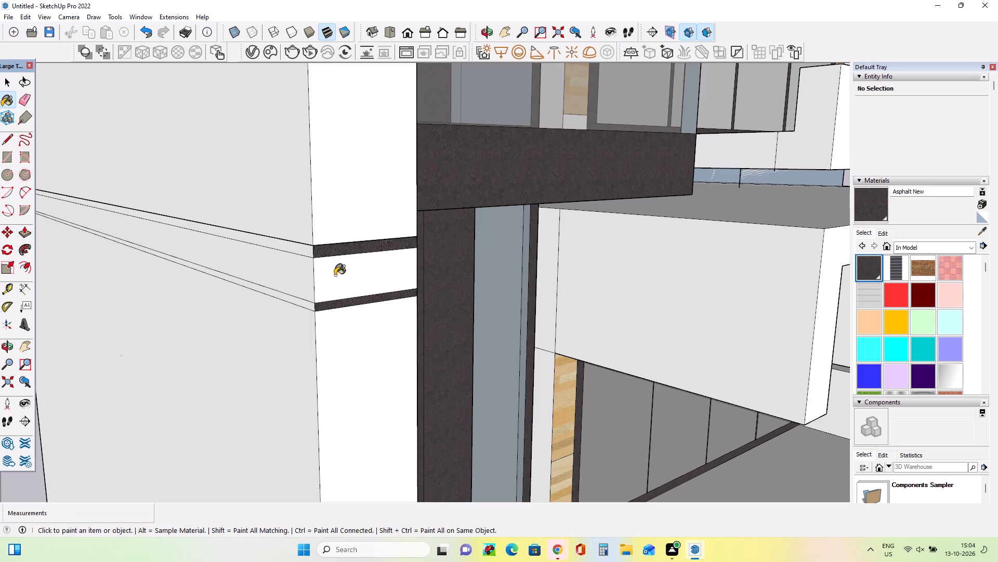
left_click(310, 253)
left_click(322, 273)
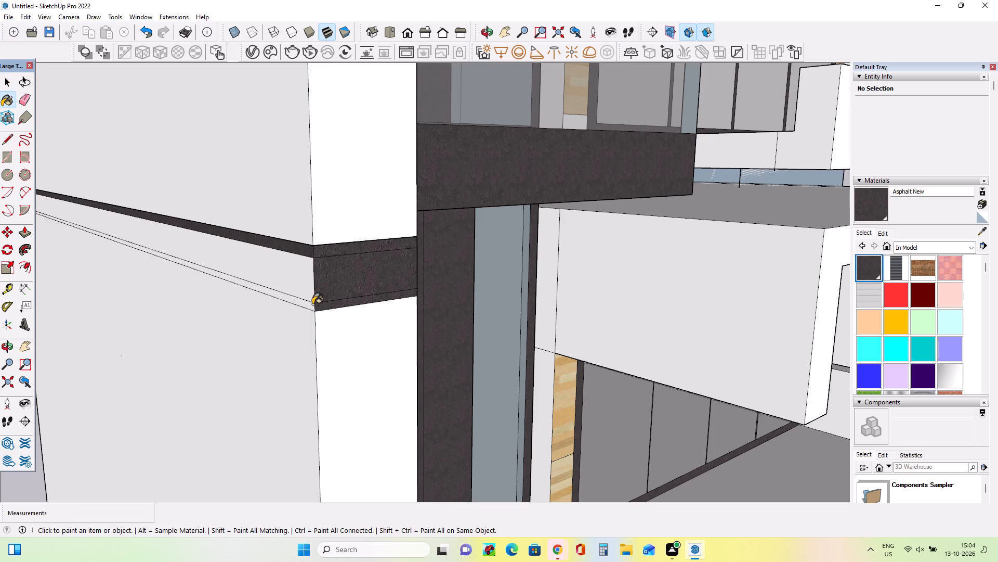
left_click(312, 305)
left_click(312, 291)
Push/Pull the band between the left wall's strips back 7' 3 13/16", and the remaining recessed face 10' 7 7/8".
middle_click_drag(382, 306, 288, 306)
middle_click_drag(342, 297, 337, 303)
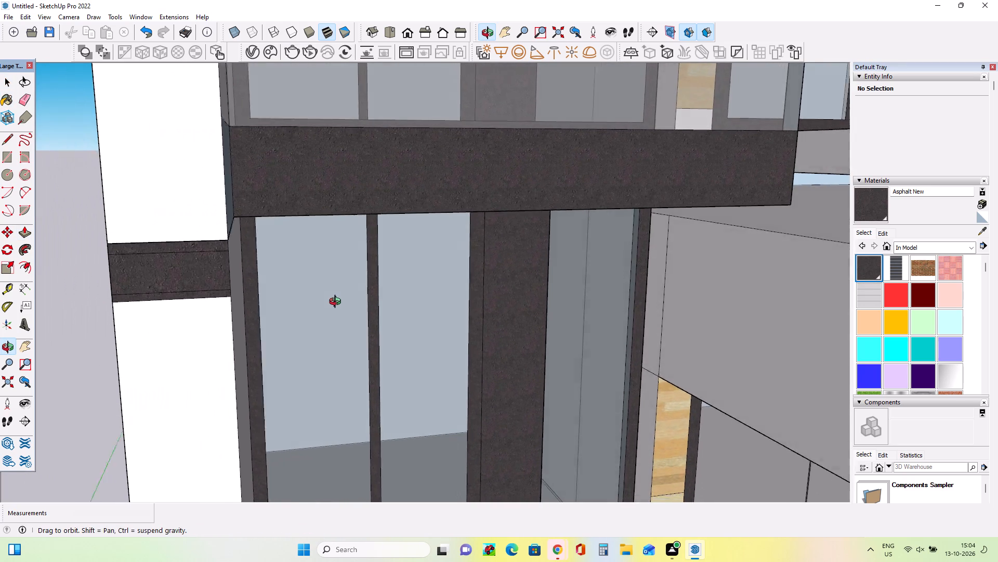
middle_click_drag(337, 303, 338, 303)
scroll(348, 303, "down", 3)
left_click(25, 236)
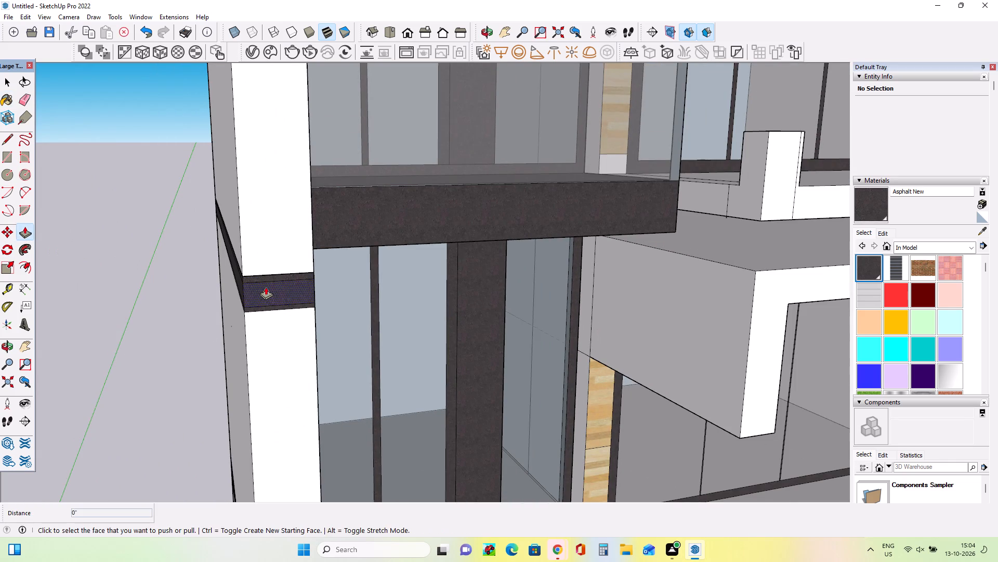
left_click(266, 287)
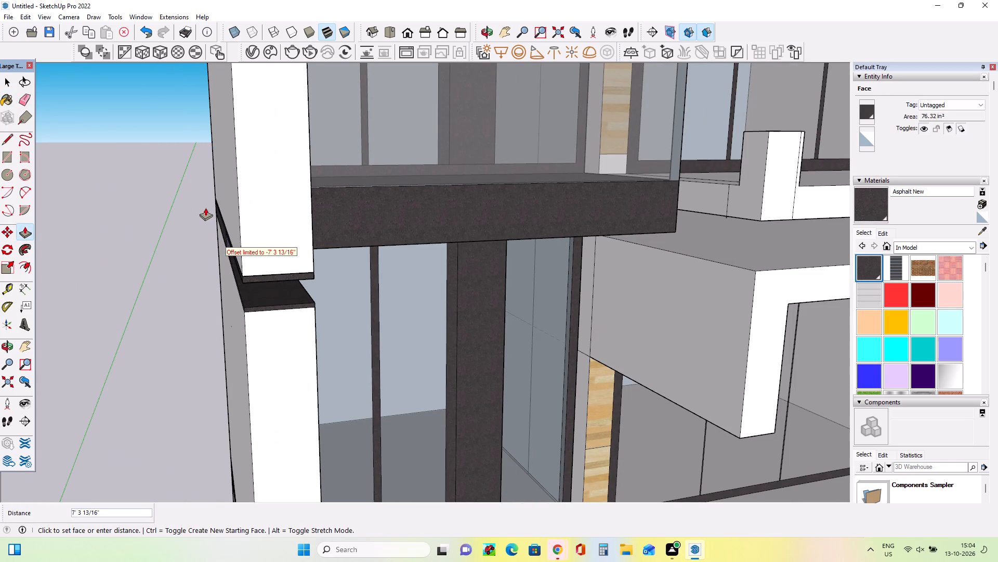
left_click(202, 200)
middle_click_drag(269, 291, 329, 242)
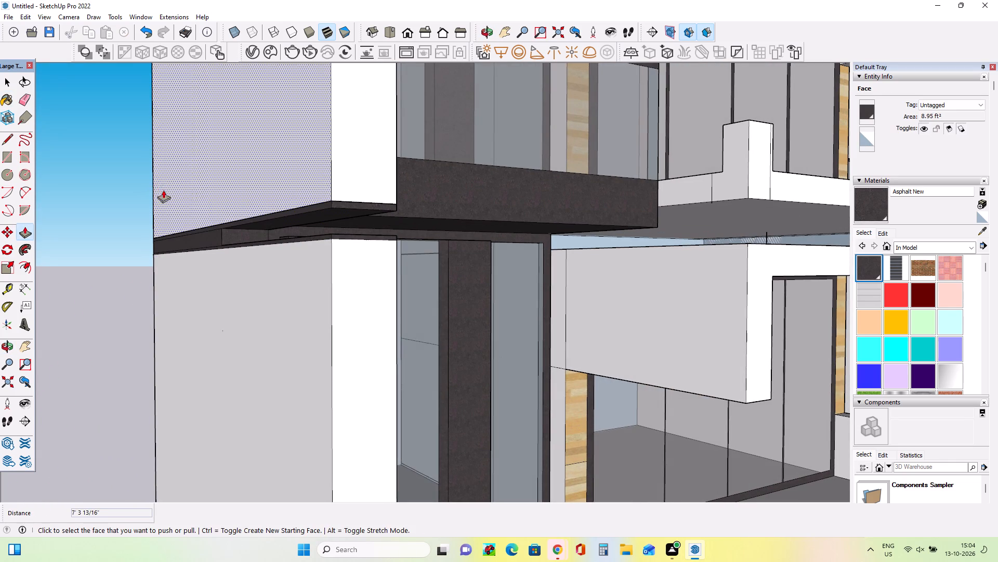
left_click(232, 235)
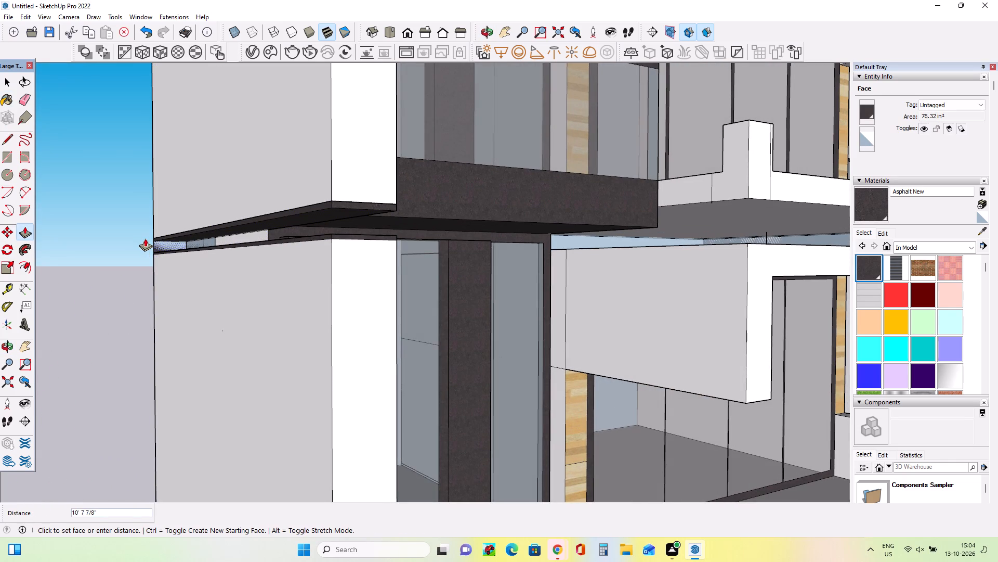
left_click(145, 238)
Examine the gaps between the floors along the left side of the facade.
middle_click_drag(229, 265, 230, 292)
middle_click_drag(371, 326, 299, 311)
scroll(298, 311, "down", 18)
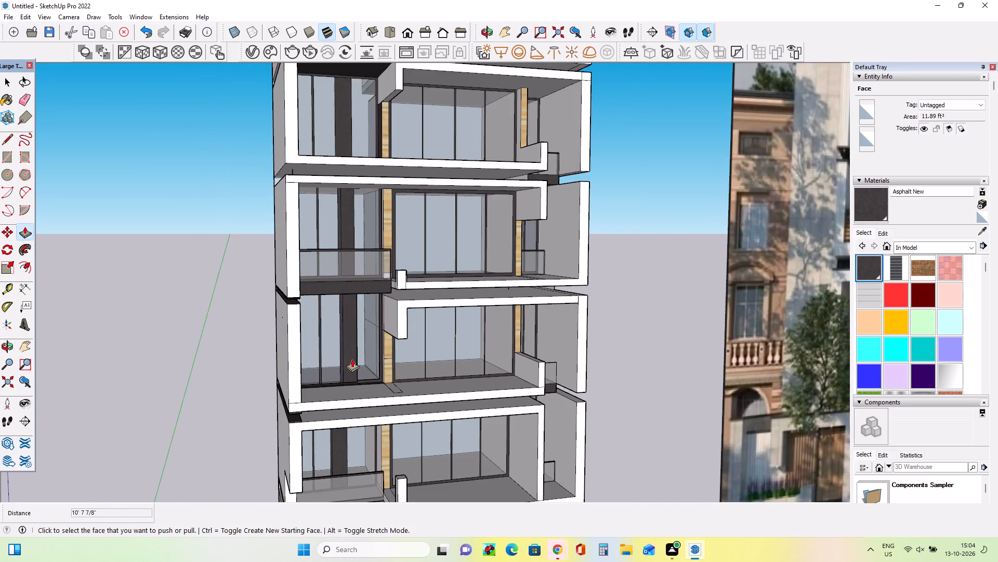
middle_click_drag(352, 360, 332, 321)
scroll(281, 388, "up", 4)
middle_click_drag(281, 388, 284, 394)
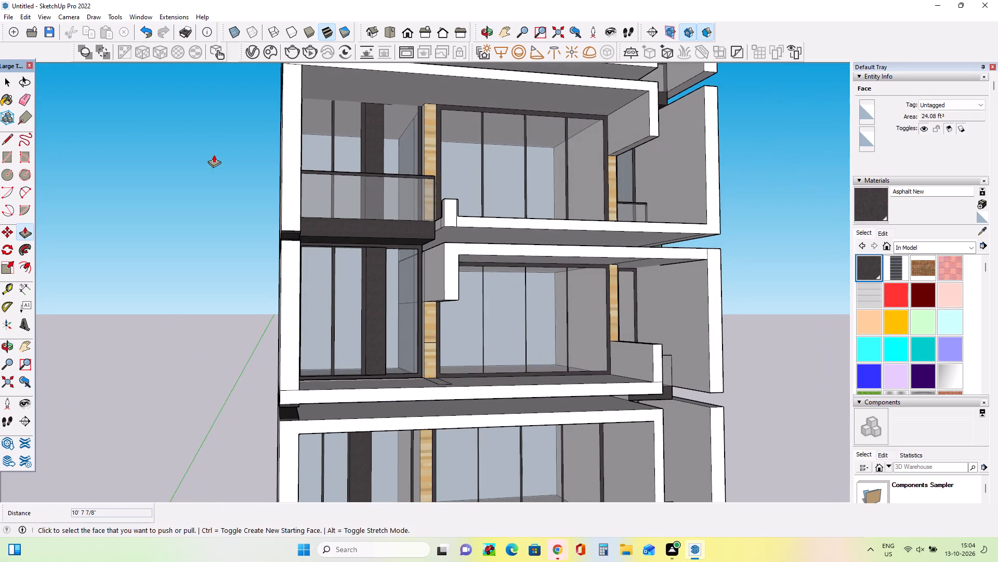
Erase the leftover vertical edges at the rear end of the gap in the left wall to open it.
left_click(19, 99)
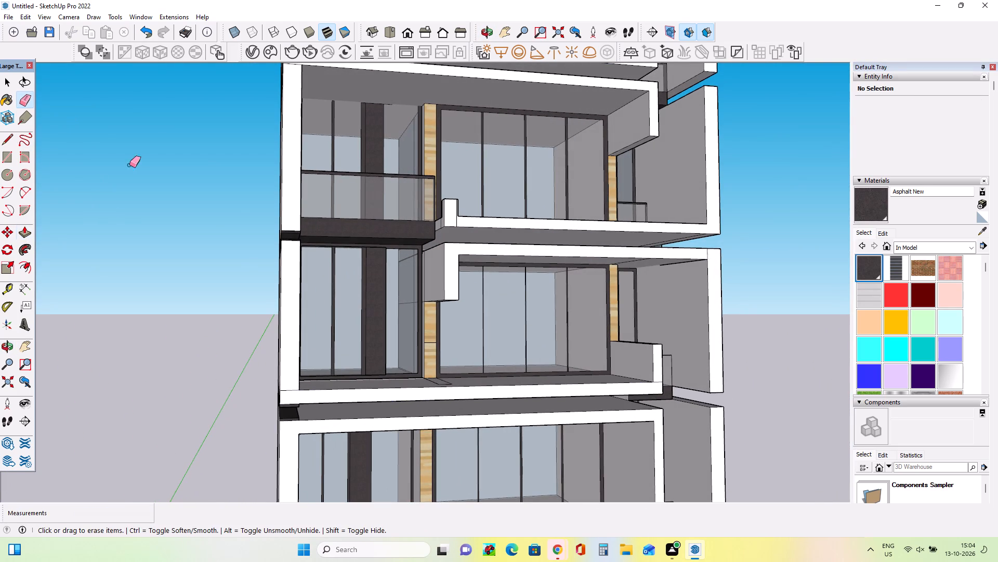
scroll(281, 374, "up", 3)
left_click(294, 394)
middle_click_drag(281, 359, 283, 370)
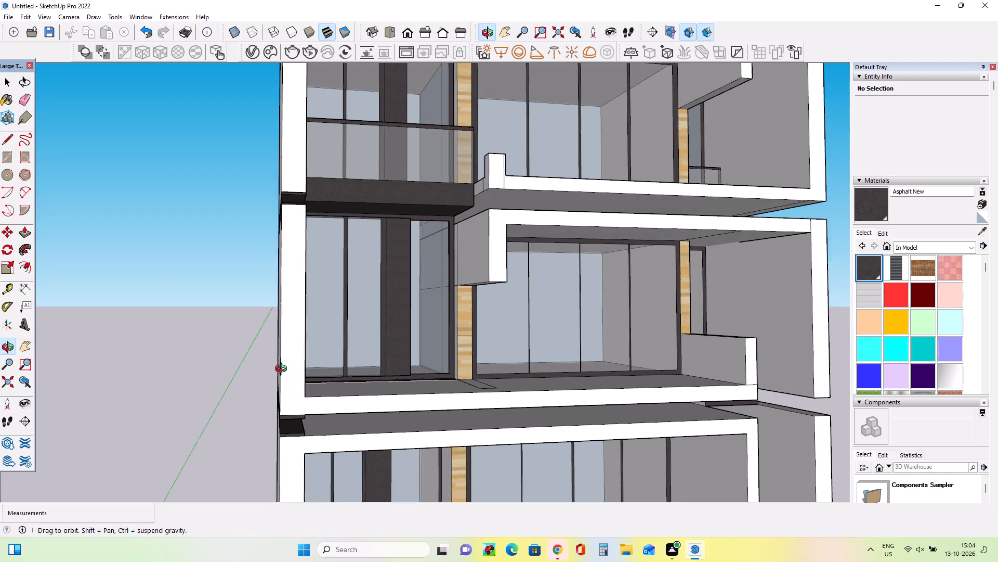
middle_click_drag(283, 370, 284, 375)
scroll(284, 374, "down", 7)
scroll(292, 286, "up", 3)
middle_click_drag(270, 293, 374, 299)
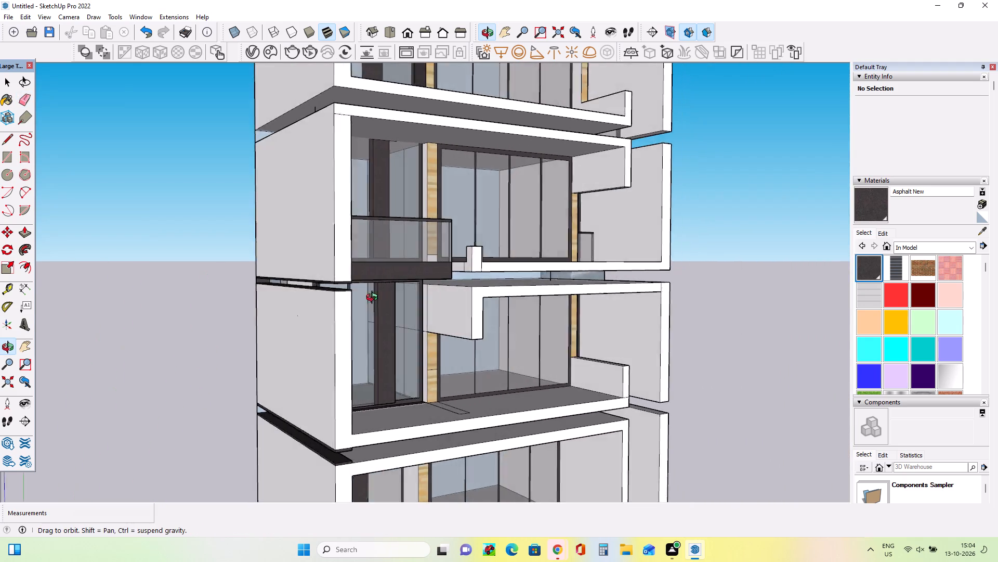
middle_click_drag(374, 299, 421, 309)
scroll(246, 292, "up", 10)
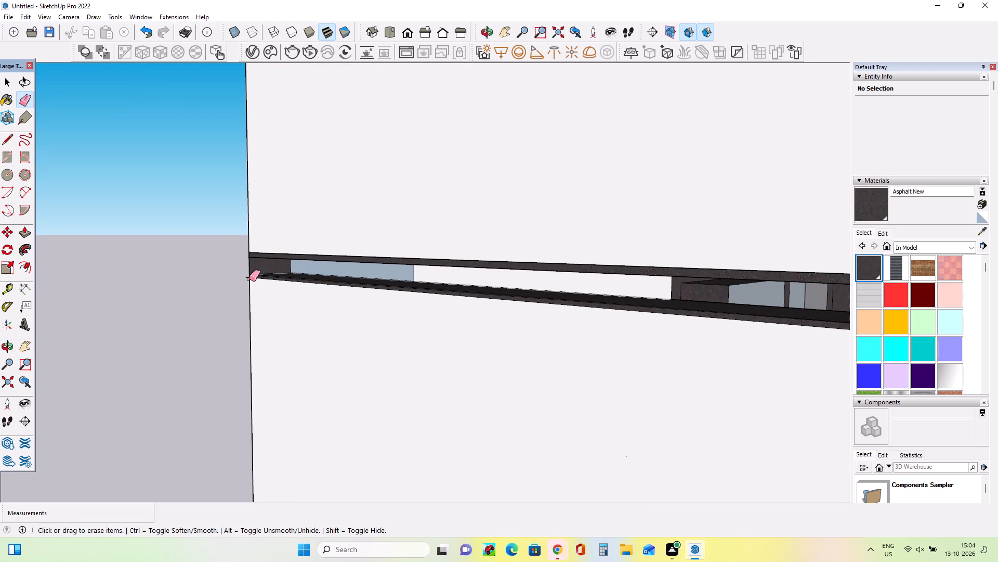
left_click(249, 264)
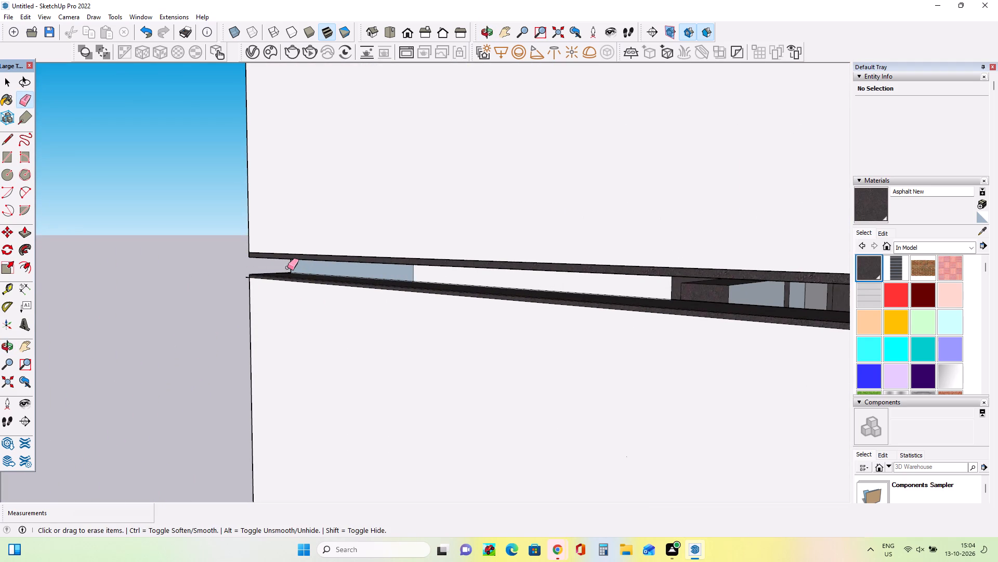
left_click(291, 264)
Examine the left wall's open joint and compare the floor frames with the reference image.
middle_click_drag(248, 299, 106, 305)
scroll(108, 304, "down", 3)
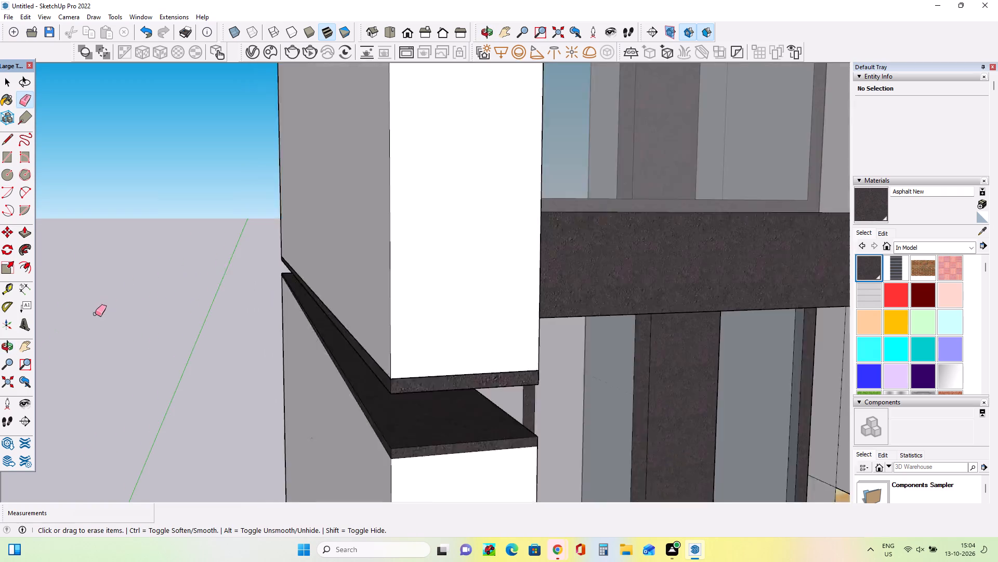
scroll(88, 311, "down", 15)
scroll(155, 338, "down", 4)
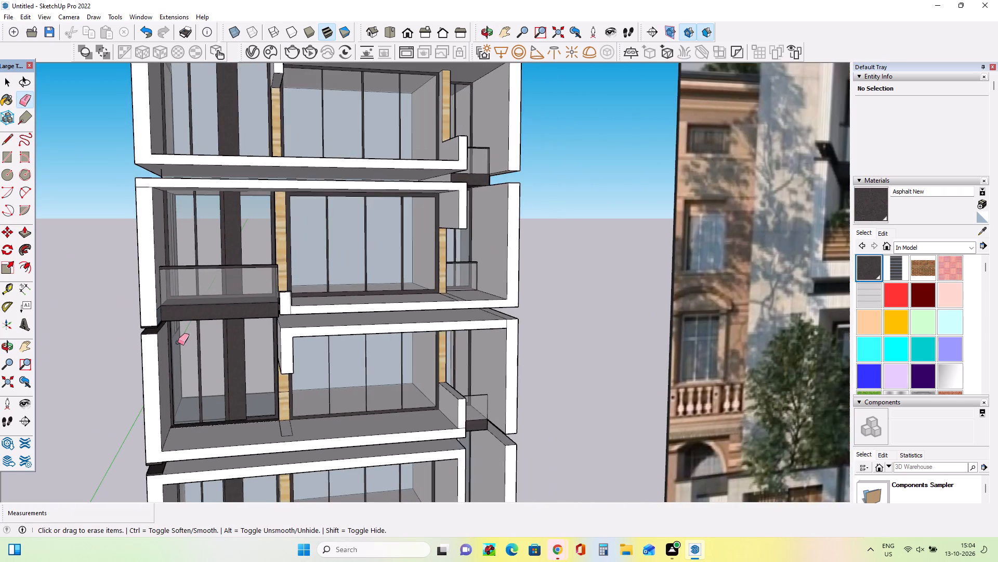
scroll(182, 346, "down", 4)
middle_click_drag(209, 452, 230, 425)
scroll(209, 452, "up", 1)
scroll(194, 374, "up", 4)
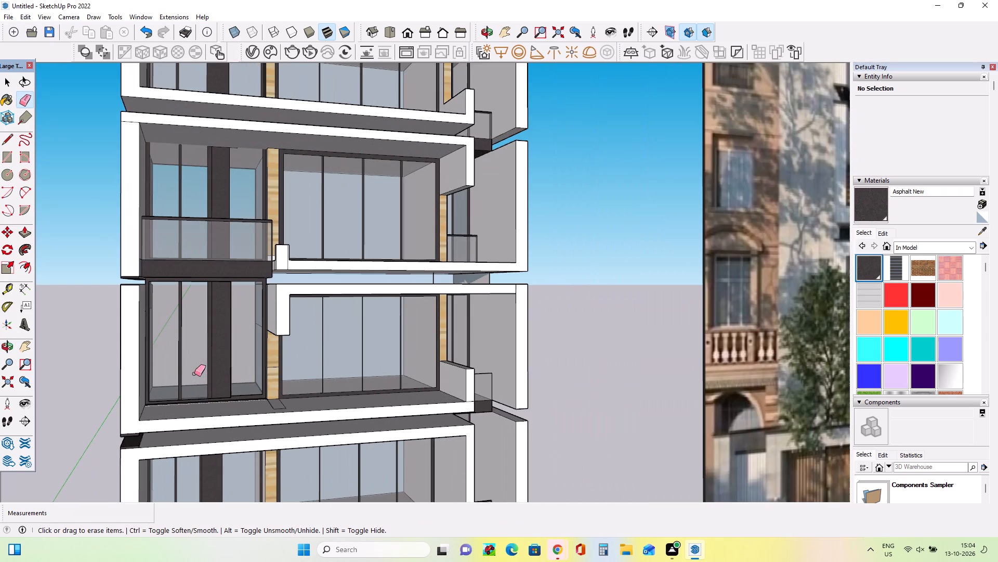
middle_click_drag(194, 374, 202, 393)
scroll(212, 409, "down", 2)
scroll(144, 188, "down", 2)
middle_click_drag(198, 275, 234, 357)
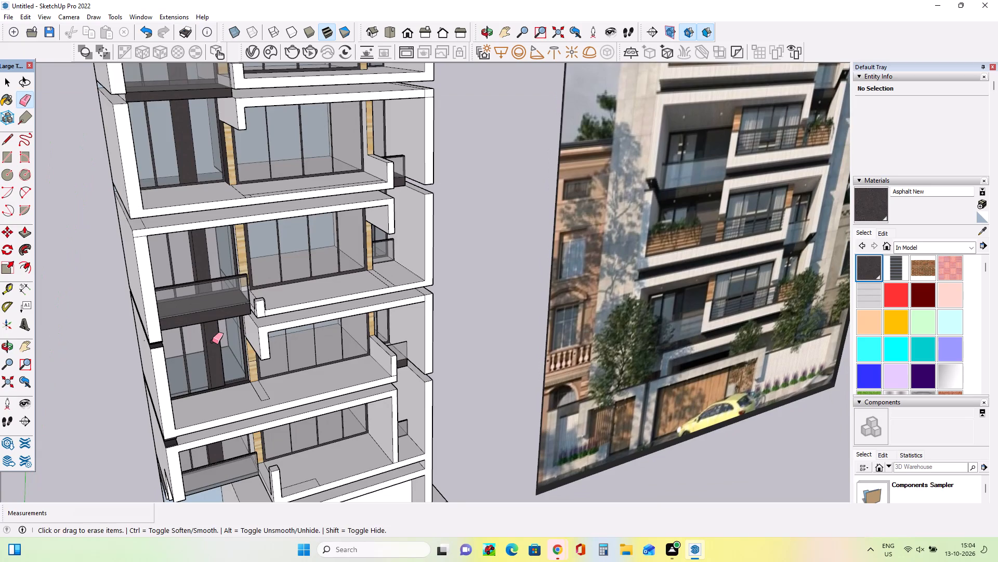
middle_click_drag(212, 341, 59, 348)
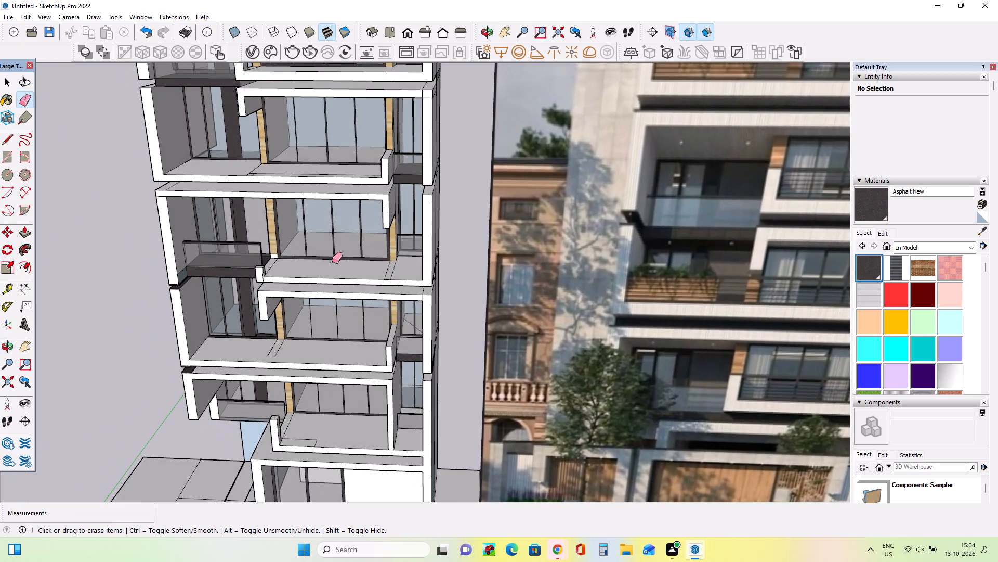
middle_click_drag(388, 265, 425, 250)
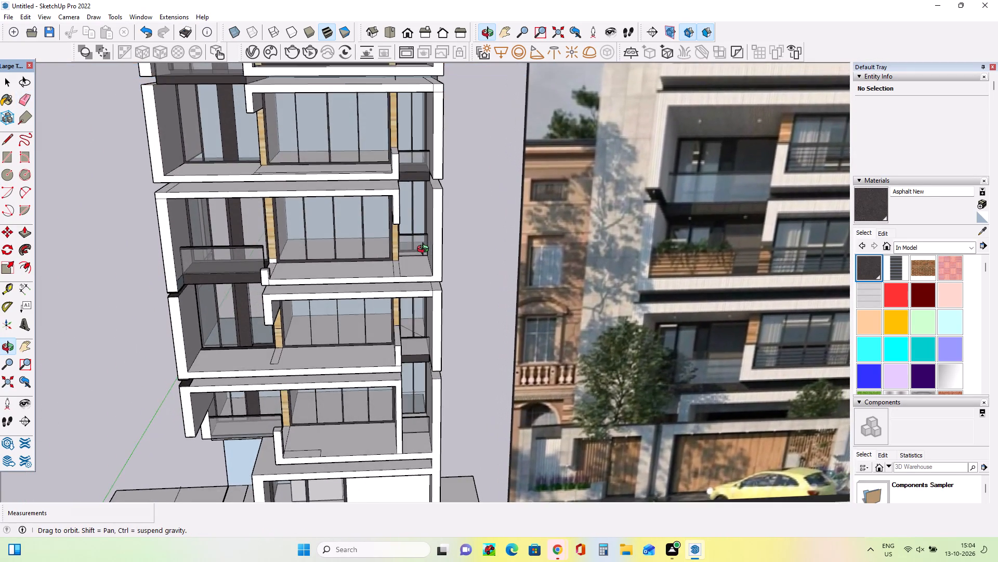
Push/Pull the top of the left wall up about 1' 1 1/8" to close the gap beneath the floor frame above.
middle_click_drag(425, 250, 521, 247)
middle_click_drag(218, 225, 335, 220)
scroll(215, 226, "up", 3)
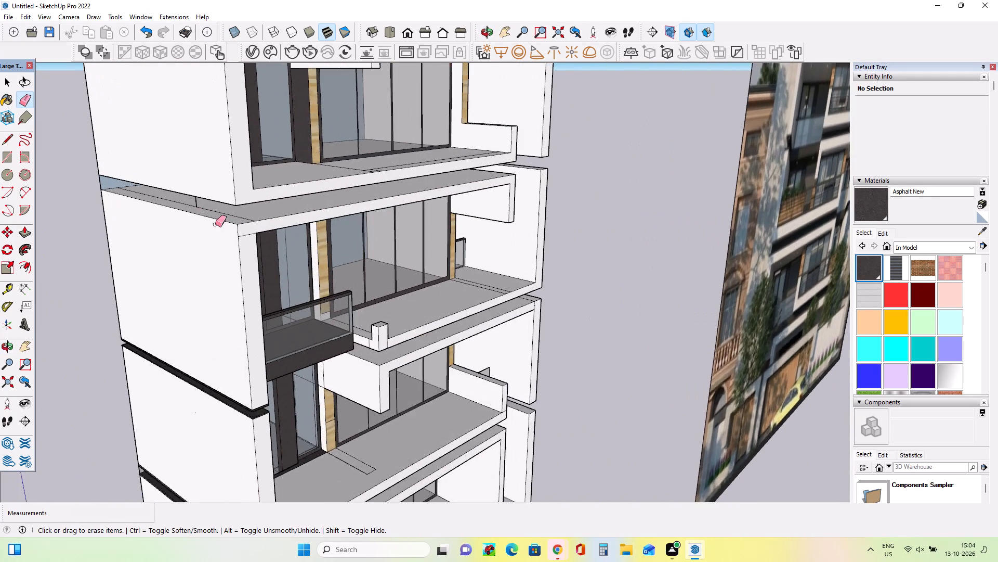
scroll(215, 224, "up", 3)
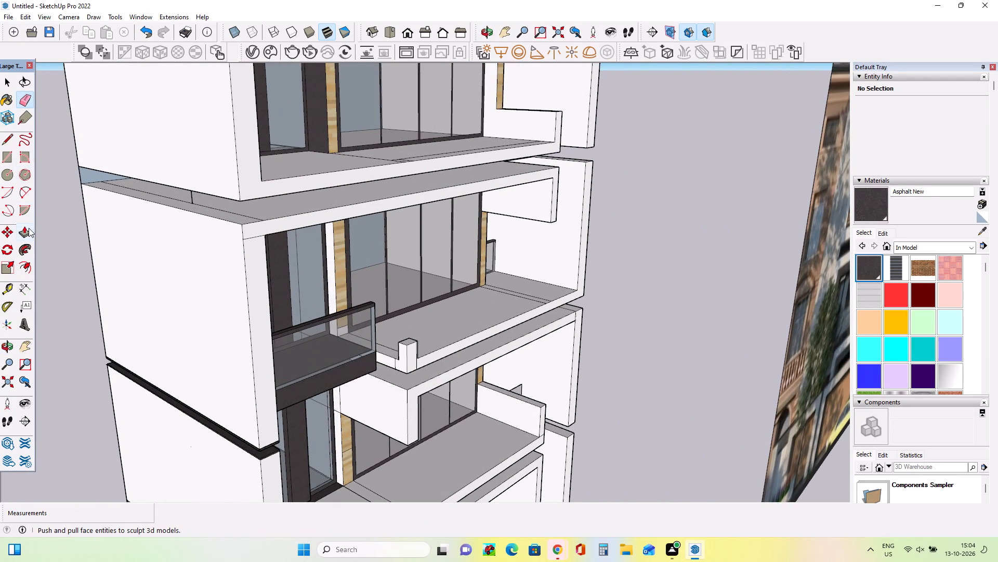
left_click(29, 228)
left_click(249, 217)
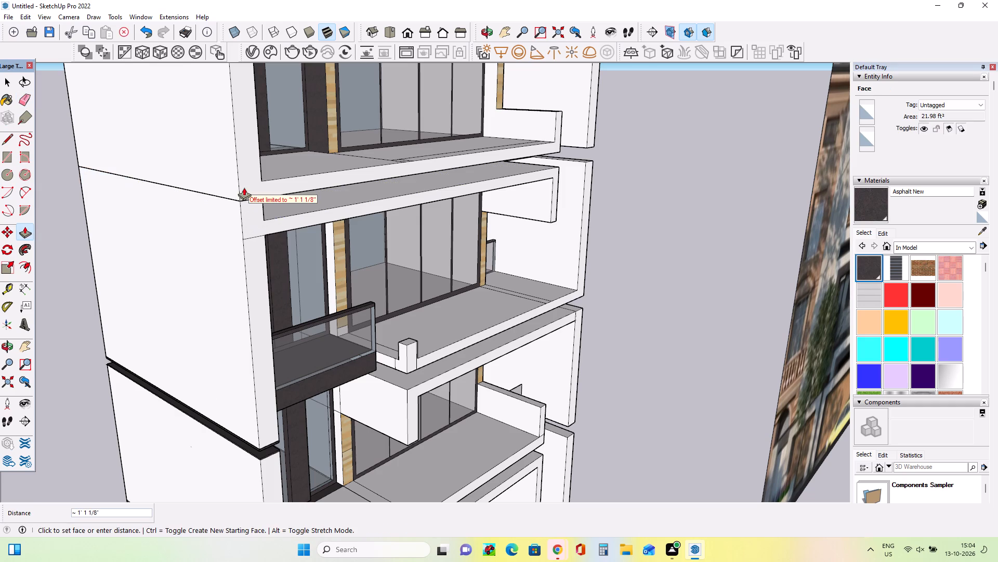
left_click(244, 187)
Draw an edge across the left wall's front end level with the slab top, and paint the band above it Asphalt New.
middle_click_drag(288, 225, 237, 219)
scroll(67, 162, "up", 3)
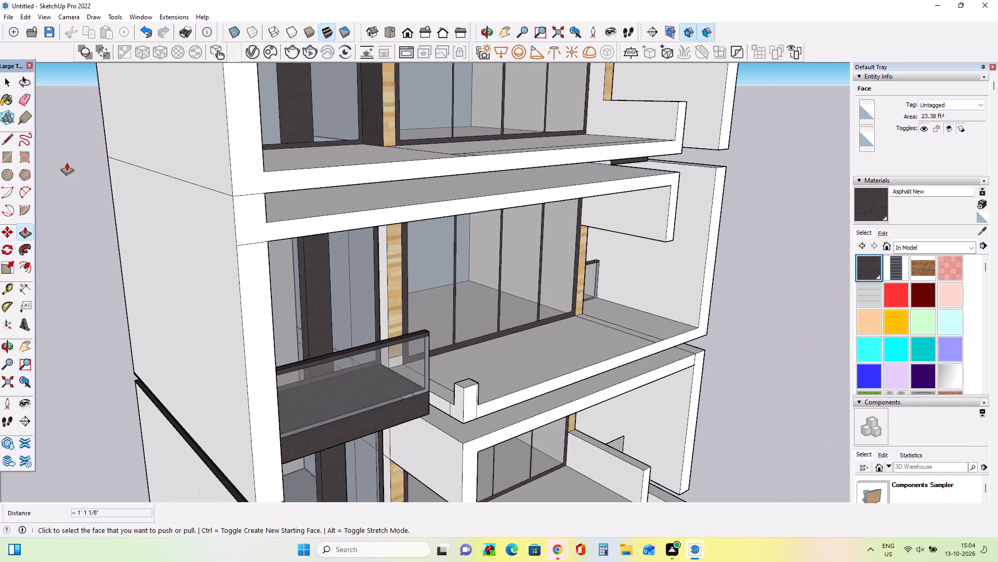
left_click(6, 140)
left_click(267, 224)
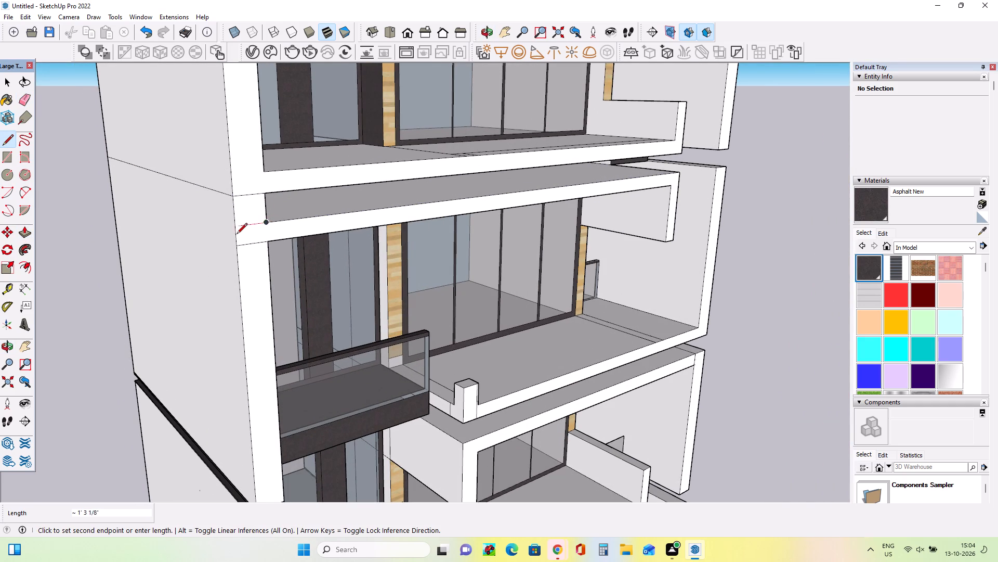
left_click(236, 229)
middle_click_drag(285, 241, 258, 241)
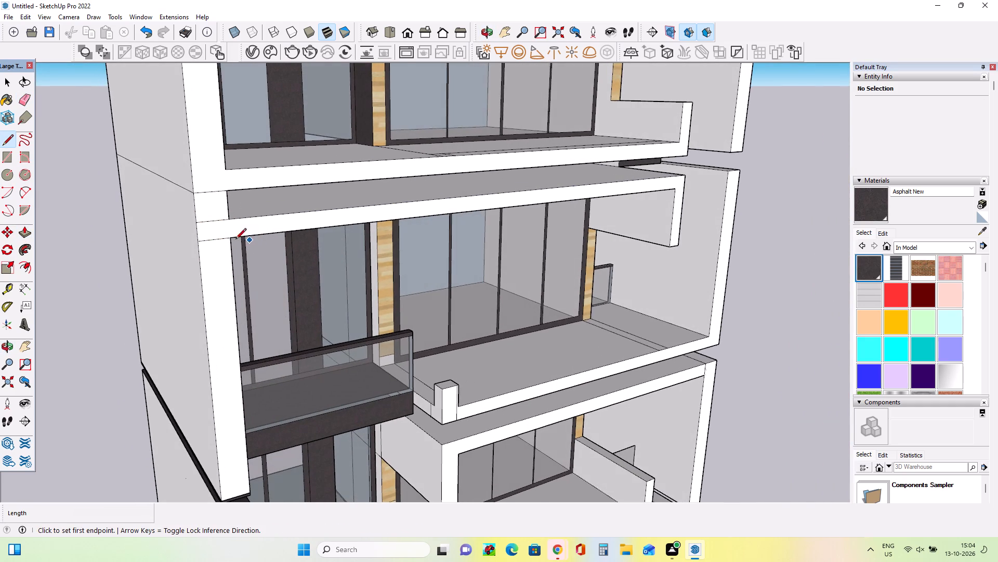
scroll(227, 236, "up", 7)
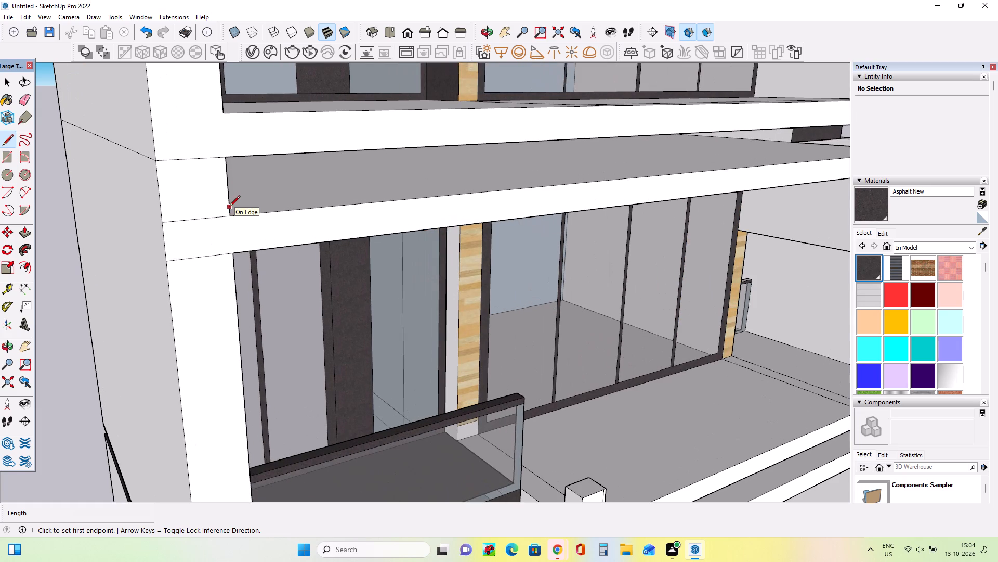
left_click(862, 210)
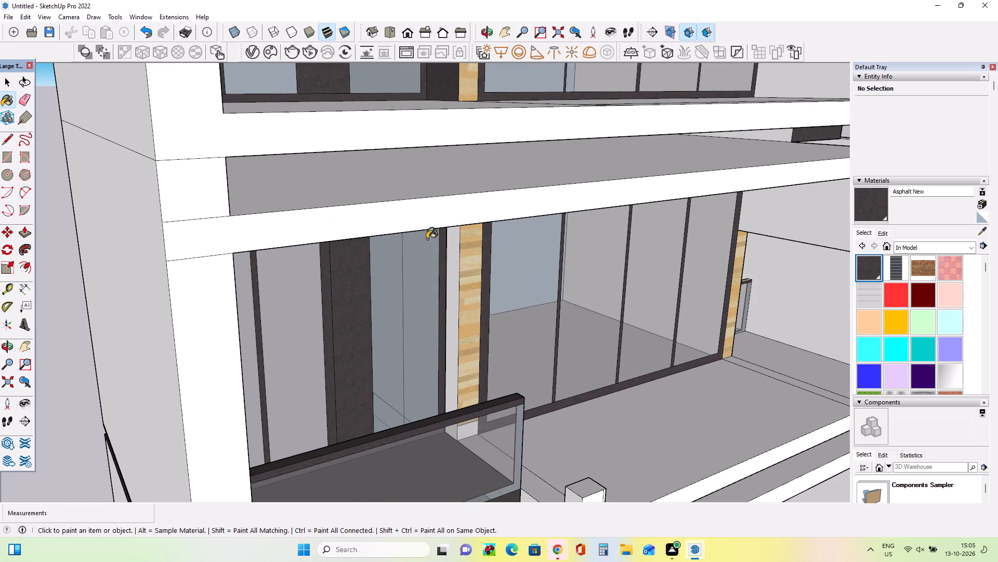
left_click(190, 190)
Continue the band's lower edge 17' 11 11/16" along the left wall's outer side and paint that side band Asphalt New.
middle_click_drag(264, 206, 359, 202)
scroll(397, 210, "down", 4)
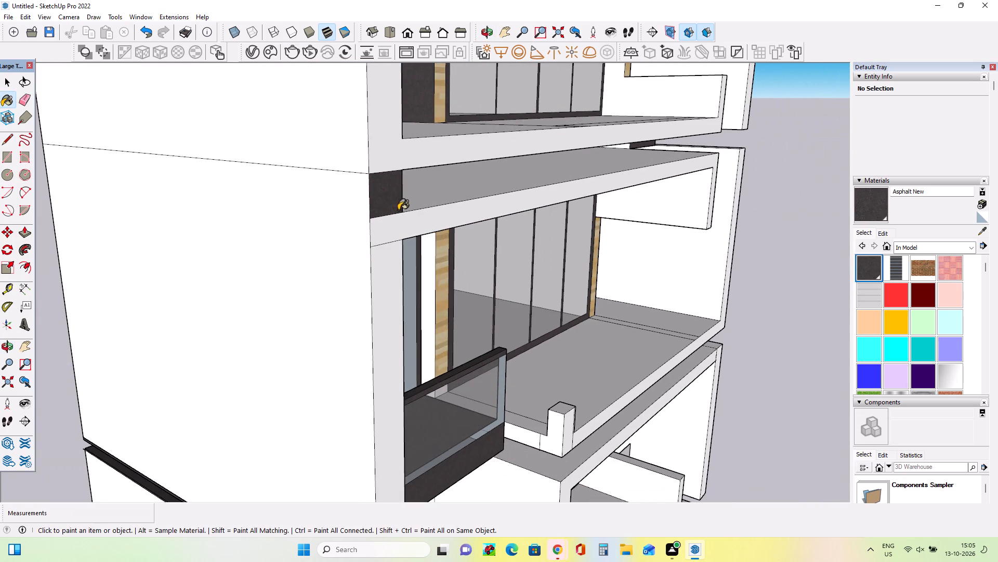
left_click(9, 138)
left_click(372, 217)
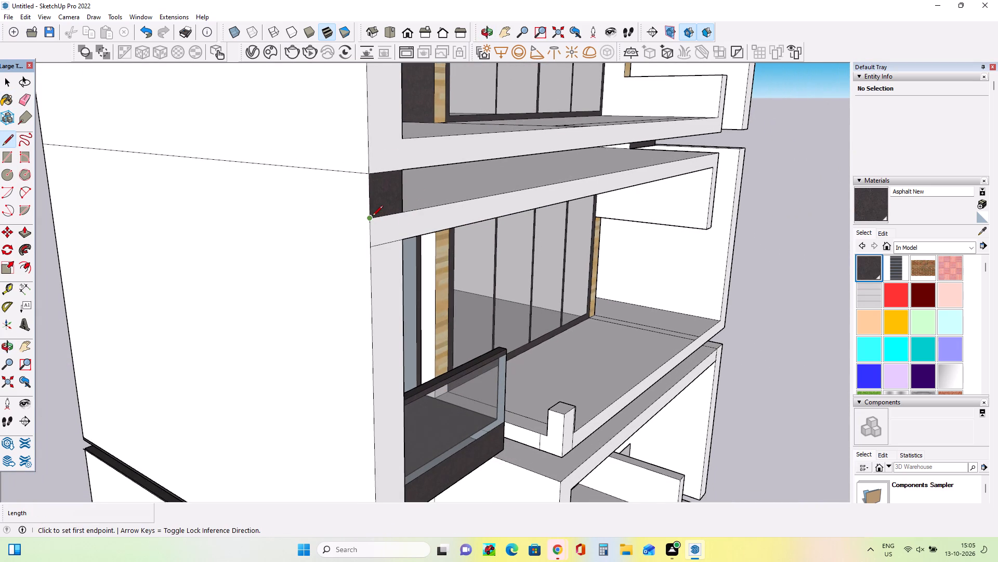
left_click(46, 169)
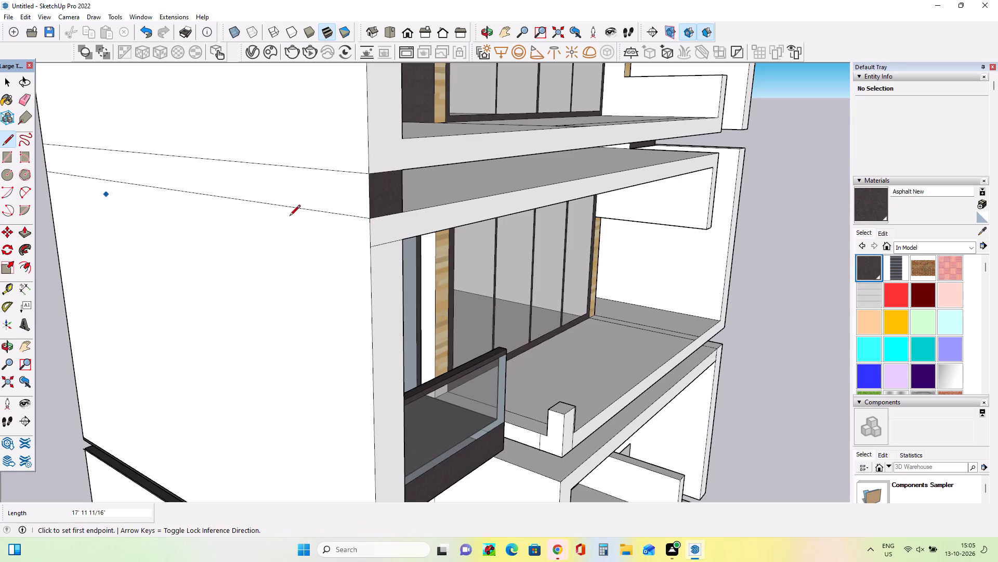
middle_click_drag(302, 217, 147, 237)
middle_click_drag(207, 231, 284, 219)
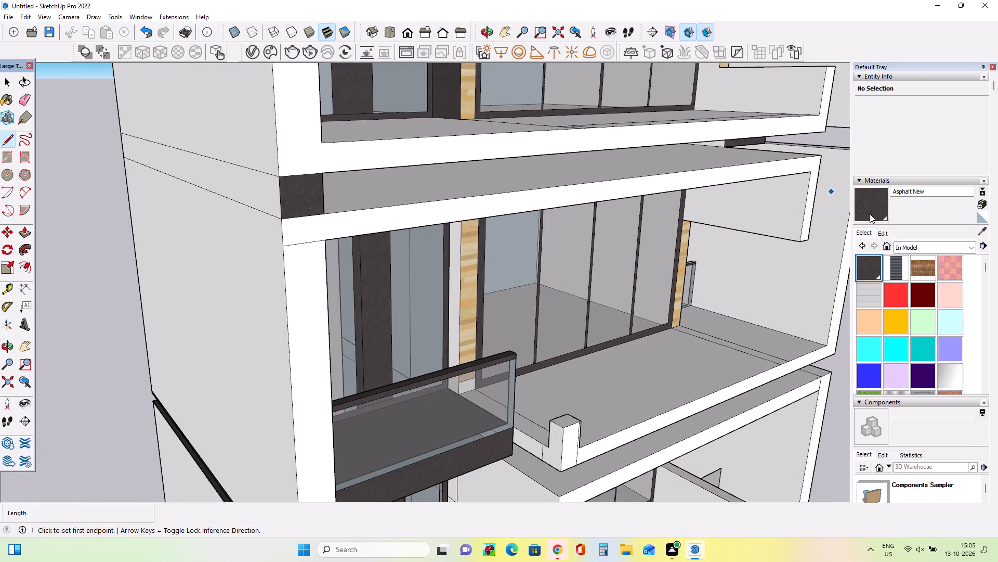
left_click(870, 214)
left_click(274, 193)
Draw two horizontal edges across the front asphalt band, one near its top and one near its bottom, marking thin strips.
middle_click_drag(364, 207, 290, 220)
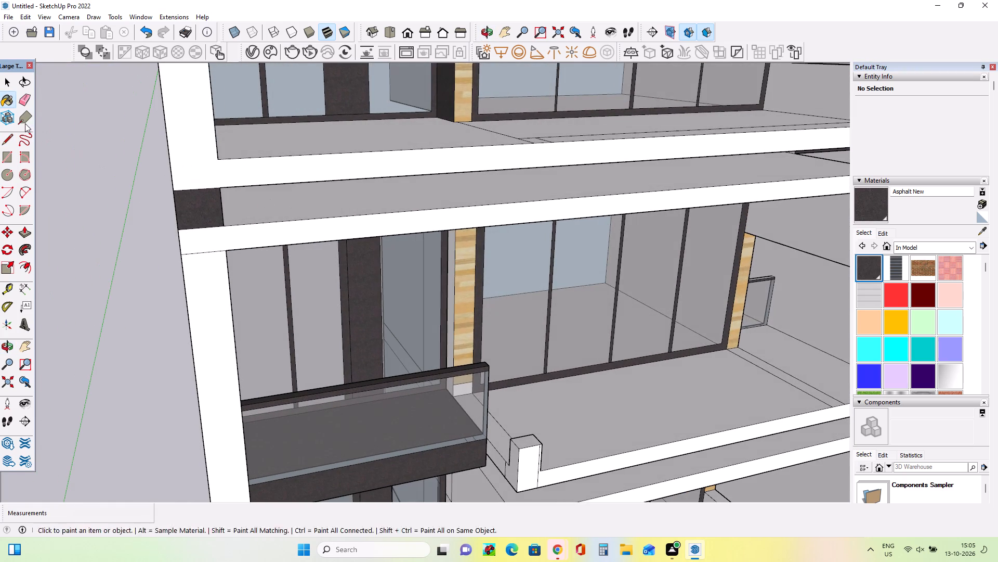
left_click(13, 138)
scroll(171, 181, "up", 6)
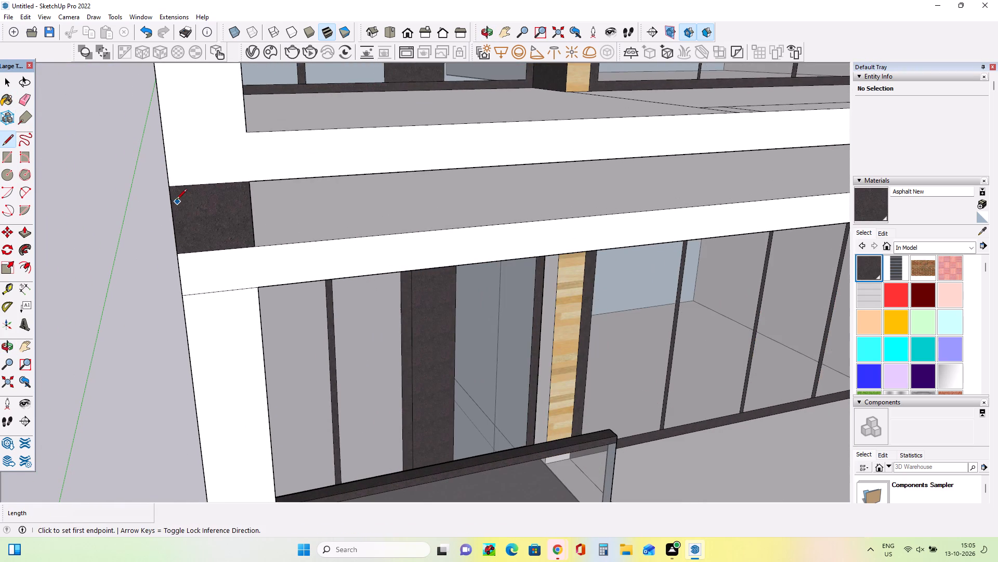
left_click(169, 198)
left_click(246, 190)
left_click(254, 237)
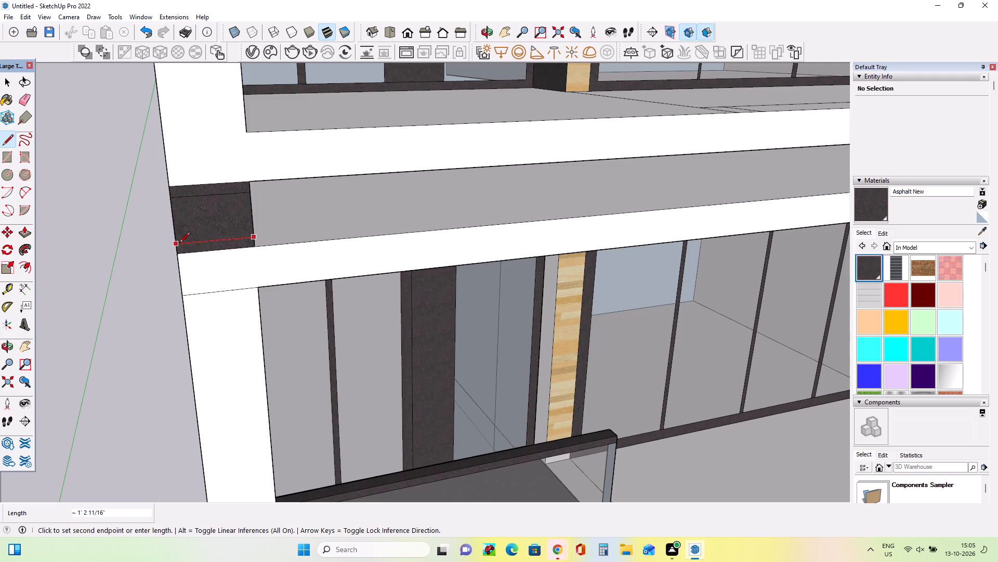
left_click(179, 244)
Push/Pull the band between the thin strips back 6' 6 7/8", and the remaining recessed face 11' 4 13/16".
middle_click_drag(298, 266, 328, 261)
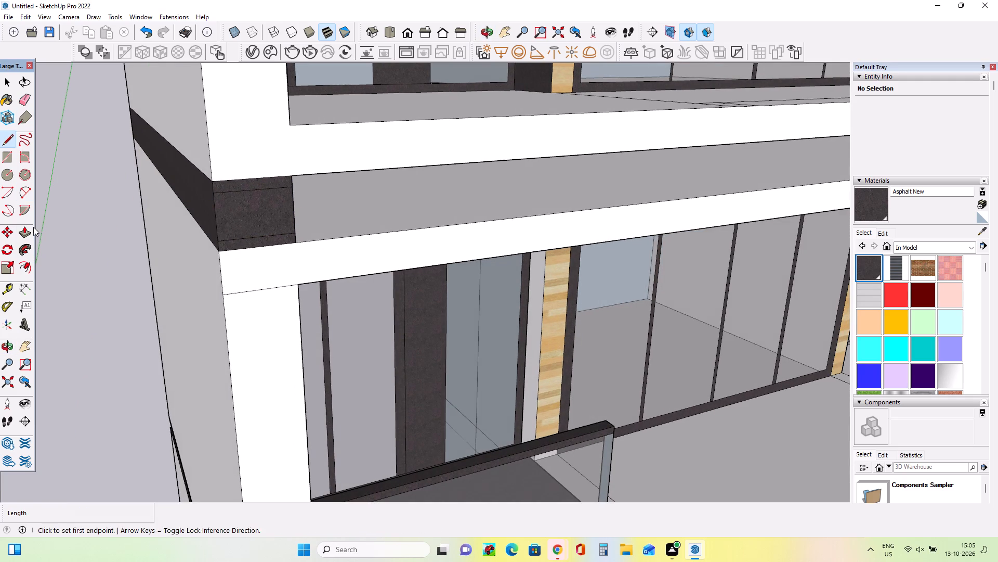
left_click(25, 234)
left_click(232, 221)
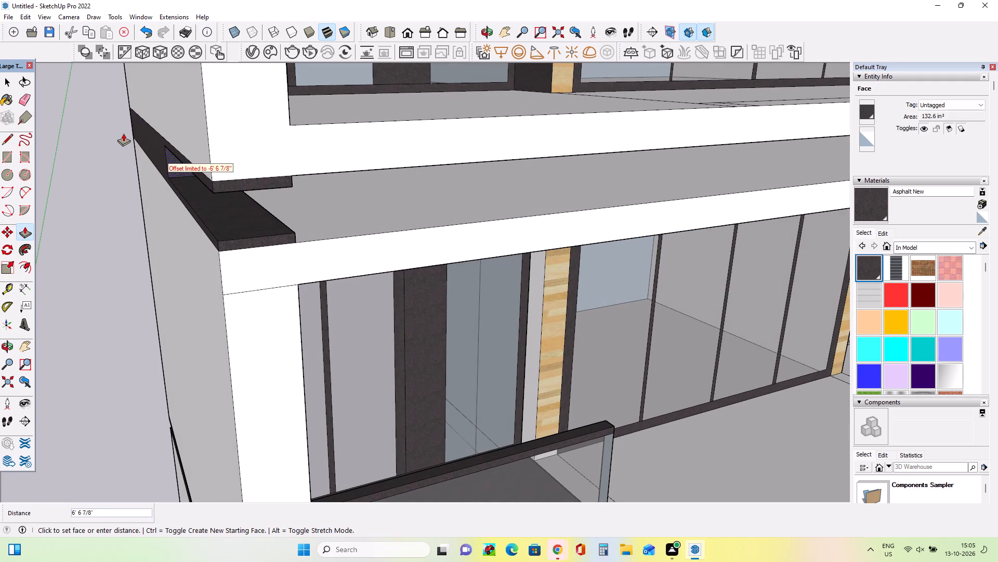
left_click(140, 135)
left_click(173, 156)
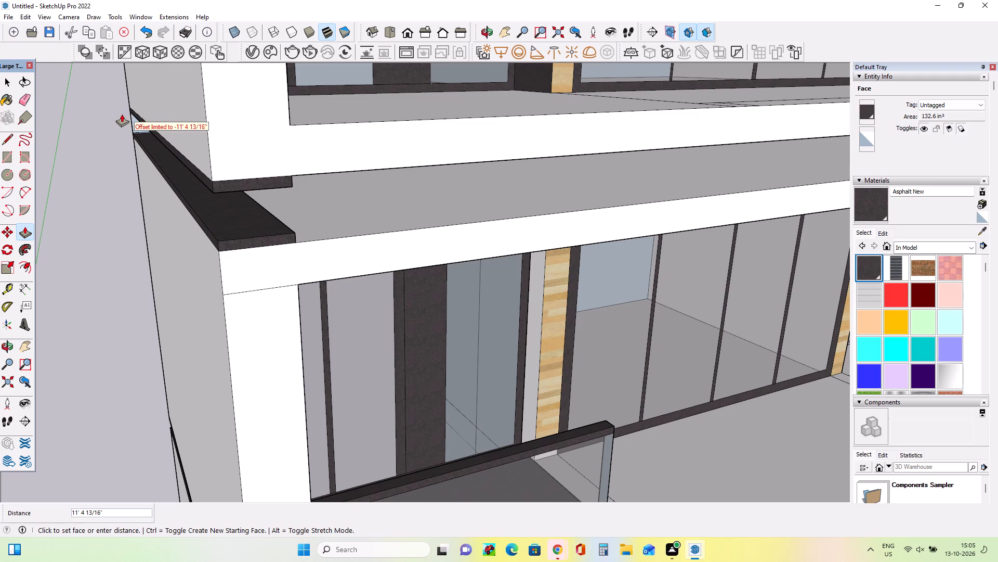
left_click(122, 114)
Examine the recessed joint in the left wall and compare the whole facade with the reference image.
scroll(148, 159, "up", 1)
middle_click_drag(151, 155, 175, 120)
middle_click_drag(229, 171, 186, 215)
scroll(186, 215, "down", 1)
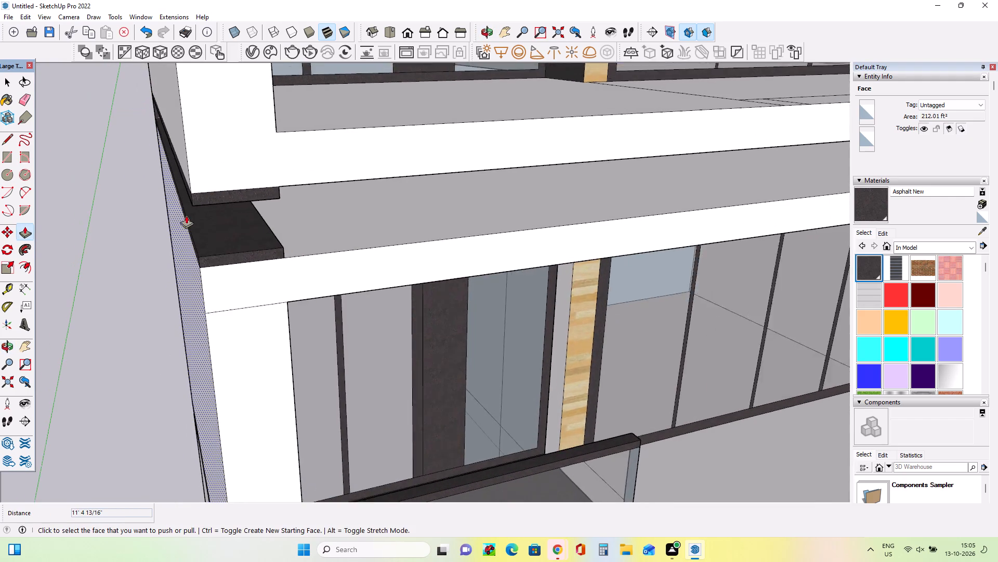
scroll(186, 215, "down", 19)
middle_click_drag(293, 280, 287, 266)
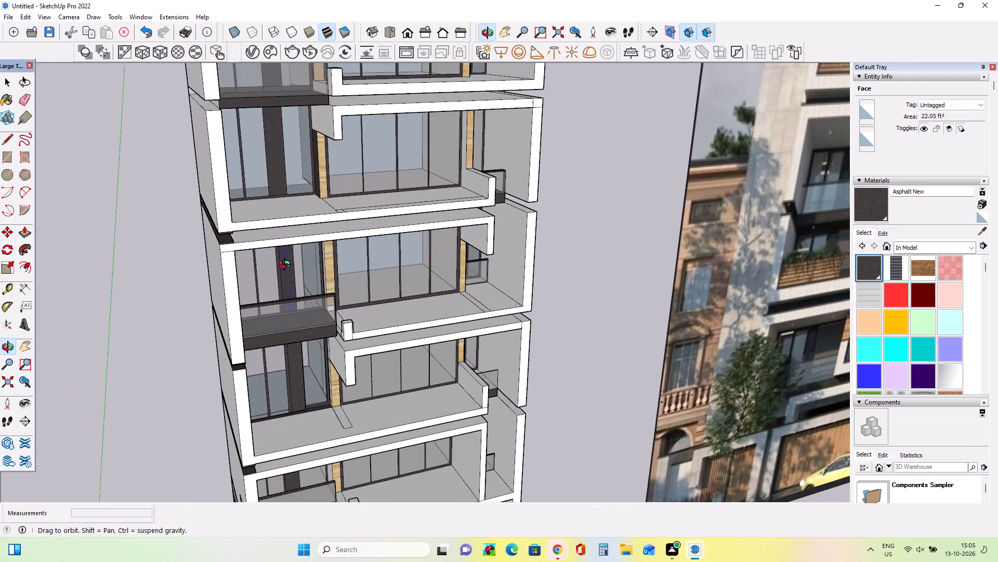
middle_click_drag(287, 266, 259, 237)
scroll(259, 237, "down", 10)
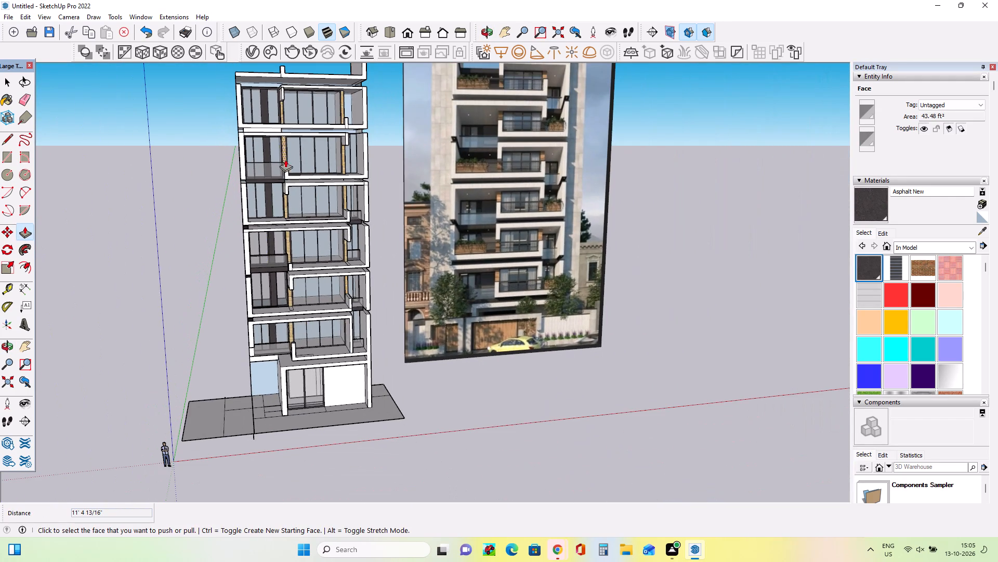
Push/Pull the left wall's top at the next joint up, beside the balcony slab, about 10 1/8" to close its gap.
scroll(277, 127, "up", 4)
scroll(238, 159, "up", 4)
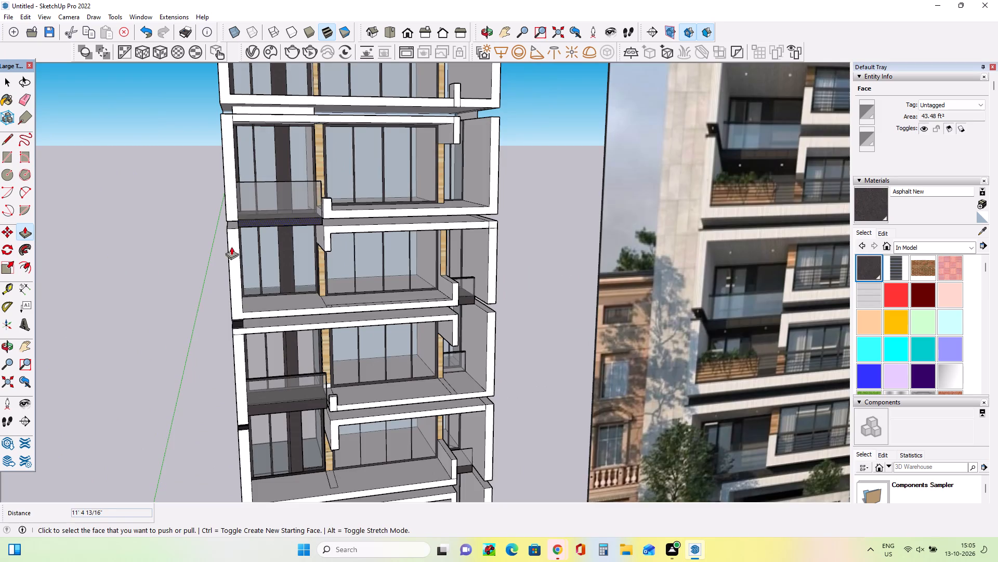
scroll(230, 252, "up", 1)
middle_click_drag(230, 252, 279, 246)
scroll(236, 216, "up", 12)
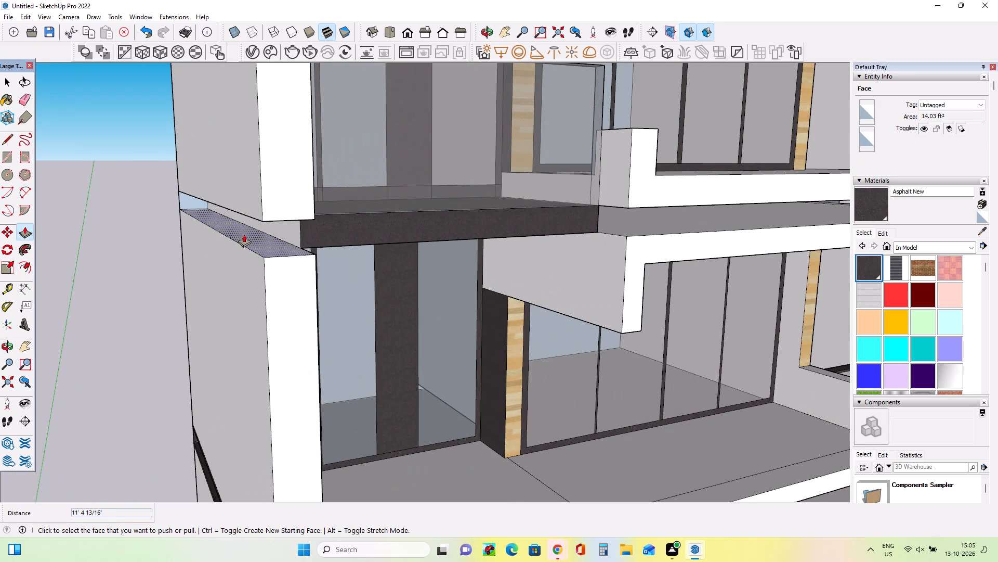
left_click(244, 234)
left_click(249, 213)
Draw an edge from the projecting frame's top corner across to the left wall's outer front edge.
middle_click_drag(301, 252, 251, 256)
middle_click(296, 254)
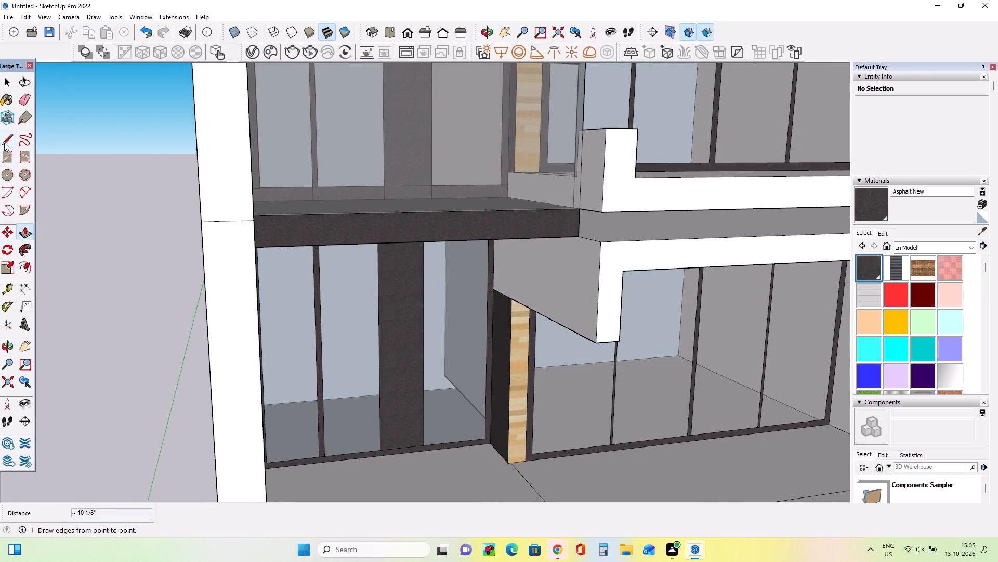
left_click(4, 143)
left_click(599, 245)
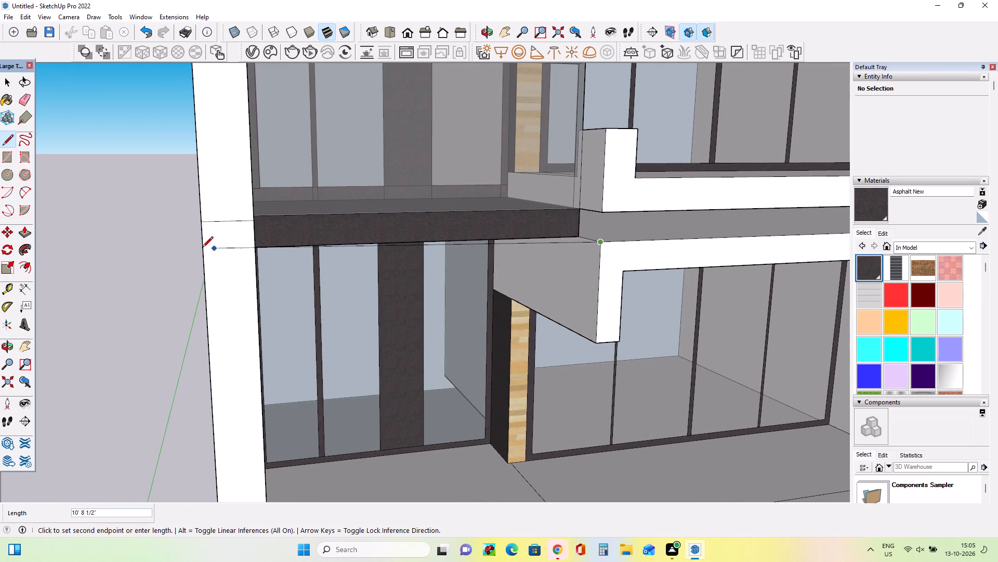
left_click(202, 248)
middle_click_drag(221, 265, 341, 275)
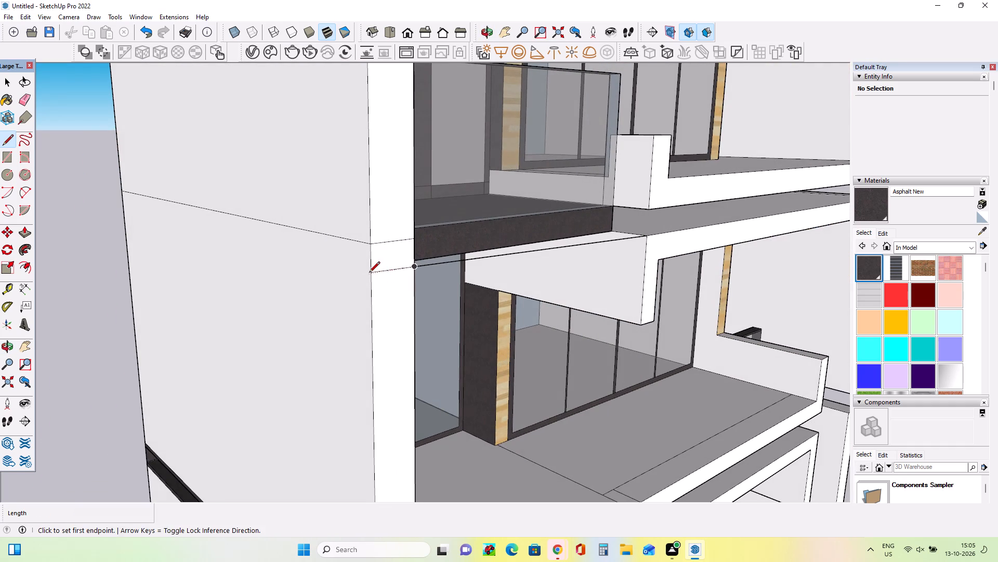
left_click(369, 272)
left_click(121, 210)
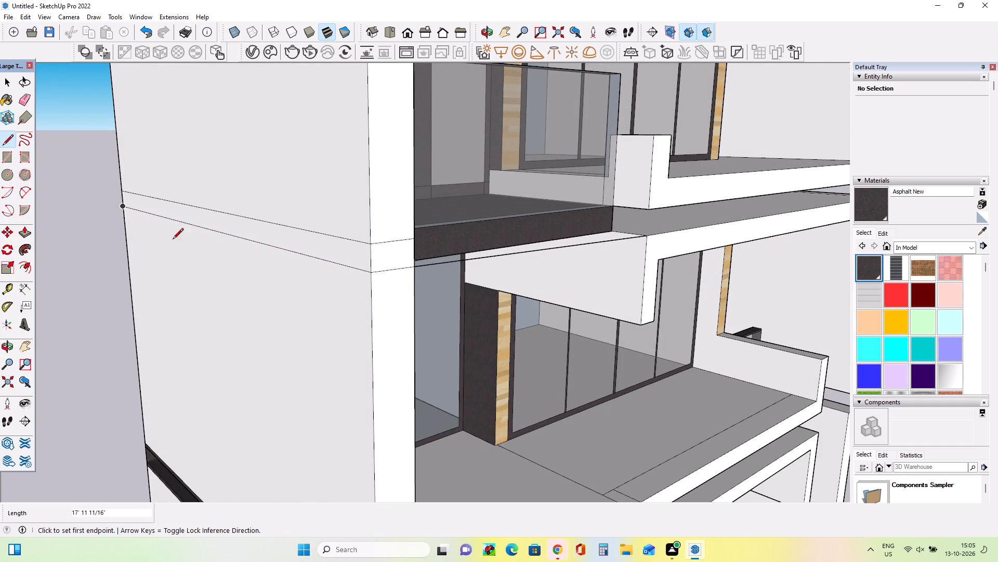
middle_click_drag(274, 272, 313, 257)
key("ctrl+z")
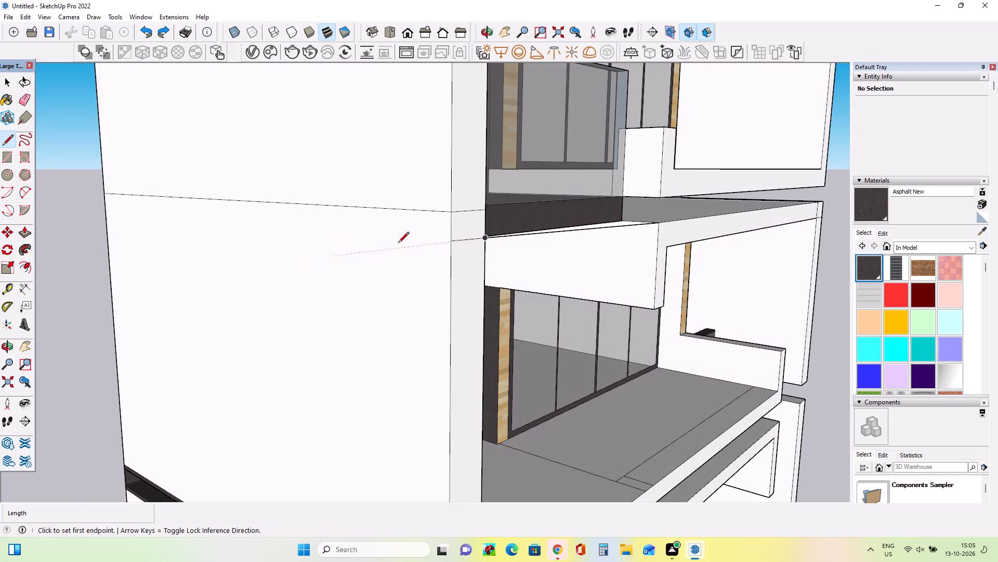
Draw a 17' 11 11/16" edge along the left wall's outer side, continuing the front joint line to the rear.
left_click(451, 243)
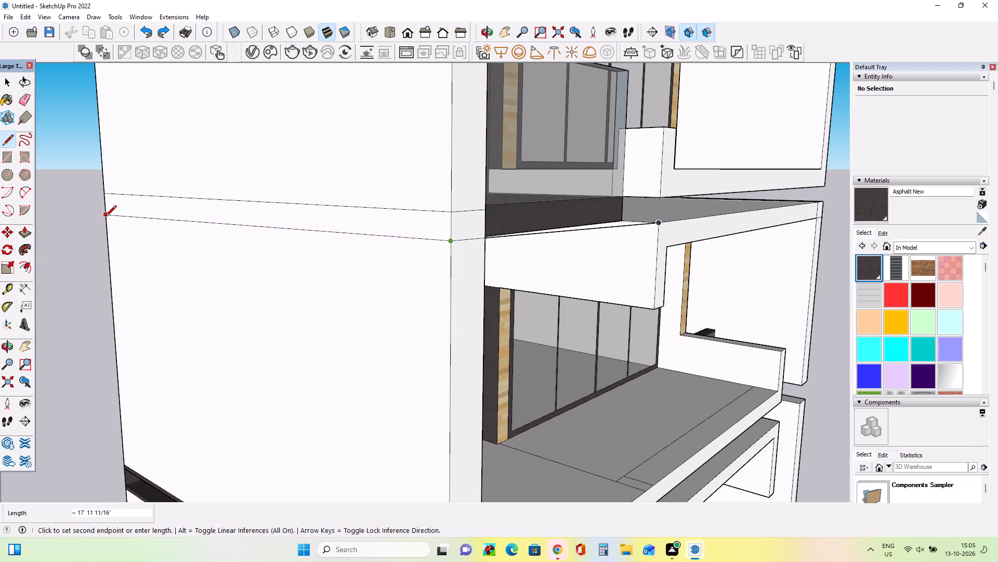
left_click(106, 215)
Paint the front and outer side bands of the left wall's joint beside the balcony slab Asphalt New.
middle_click_drag(172, 259, 203, 250)
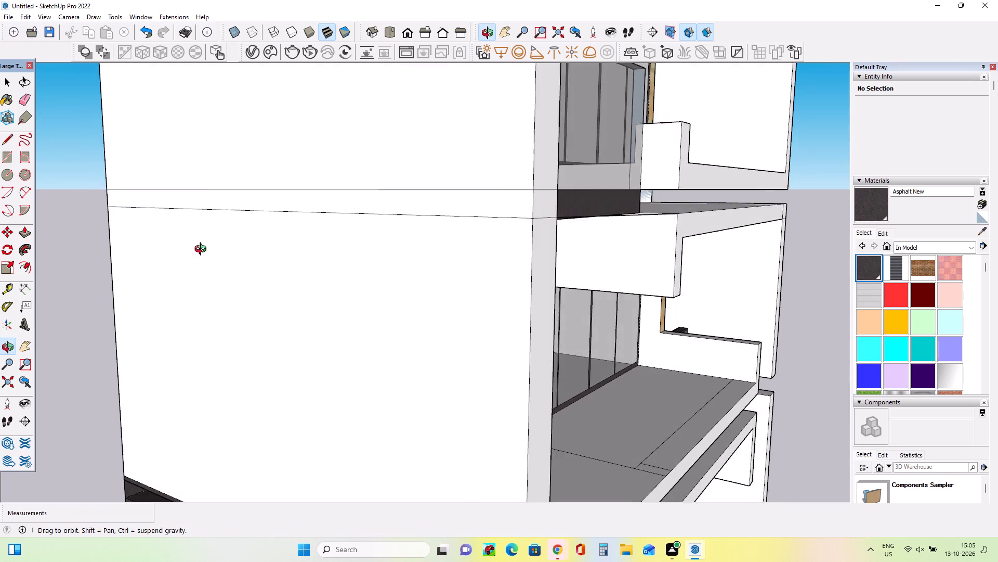
middle_click_drag(203, 250, 52, 267)
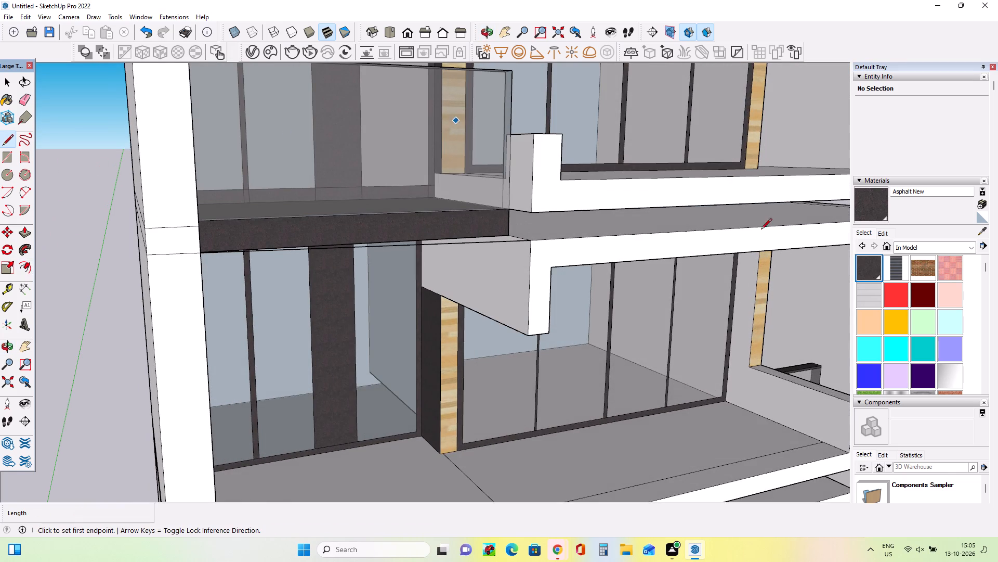
left_click(860, 261)
left_click(150, 241)
middle_click_drag(165, 247, 225, 251)
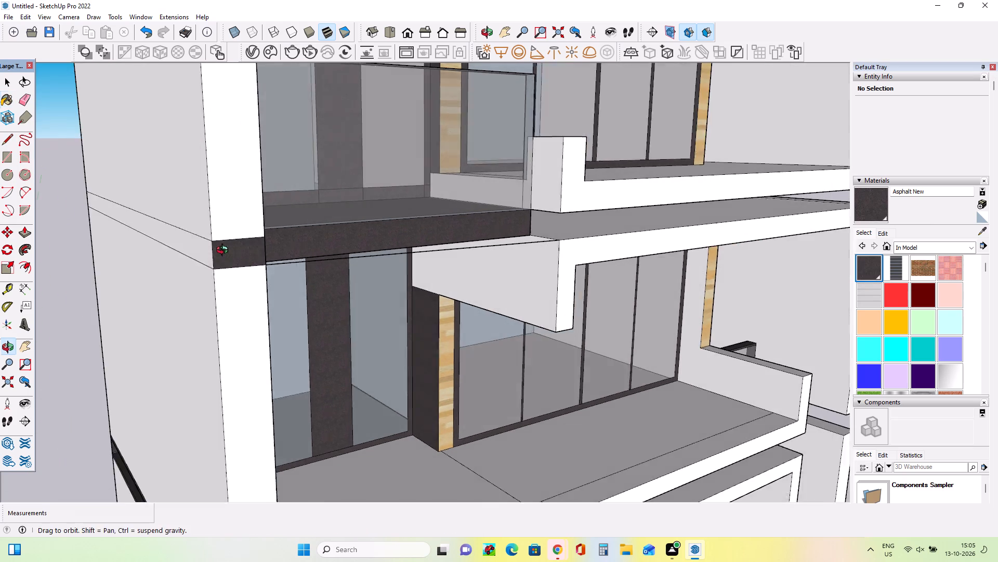
middle_click_drag(225, 251, 240, 251)
left_click(230, 252)
Draw two edges across the front of the left wall's asphalt joint beside the balcony slab, near its top and bottom.
middle_click_drag(340, 286, 292, 295)
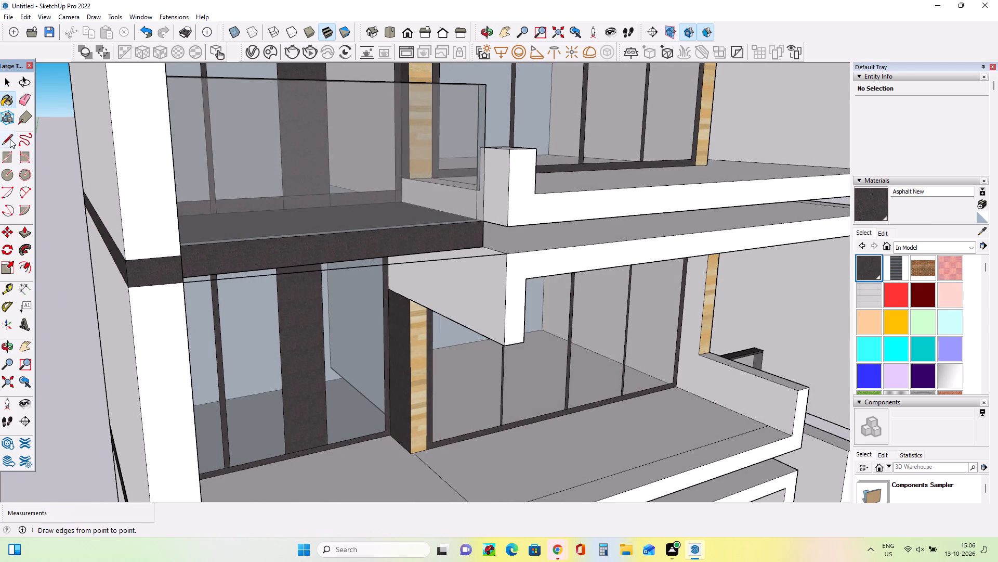
left_click(10, 139)
scroll(196, 252, "up", 6)
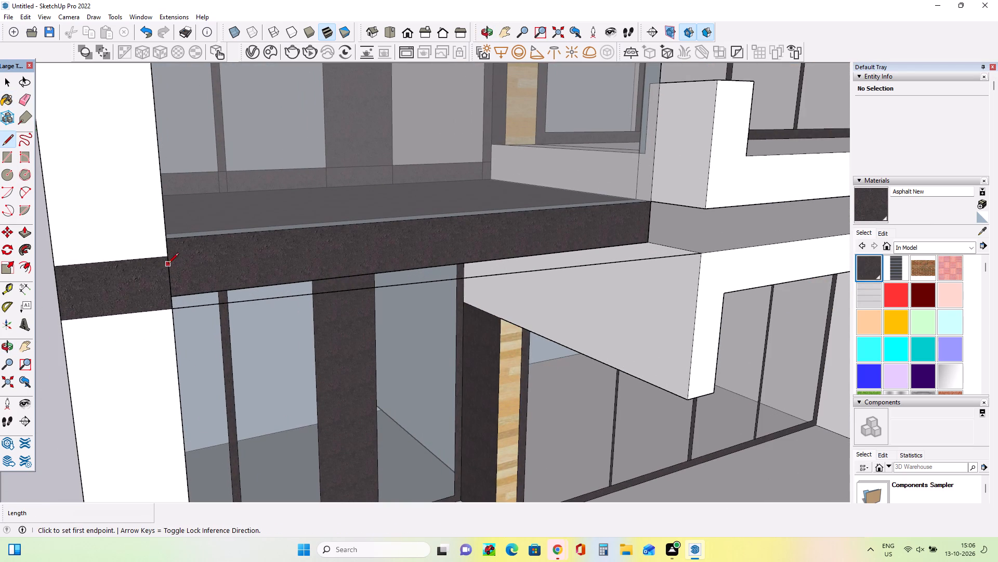
left_click(168, 264)
left_click(56, 275)
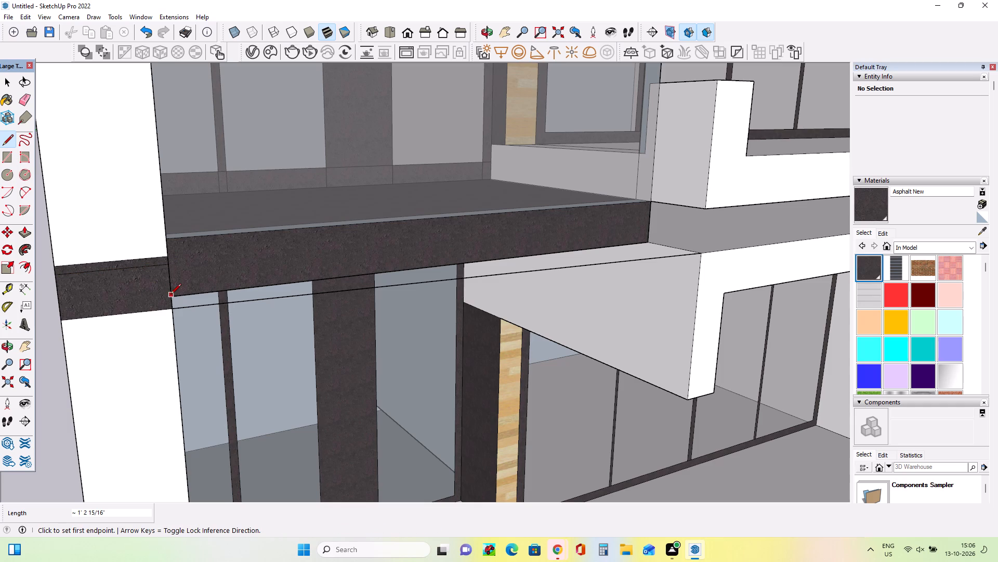
left_click(171, 298)
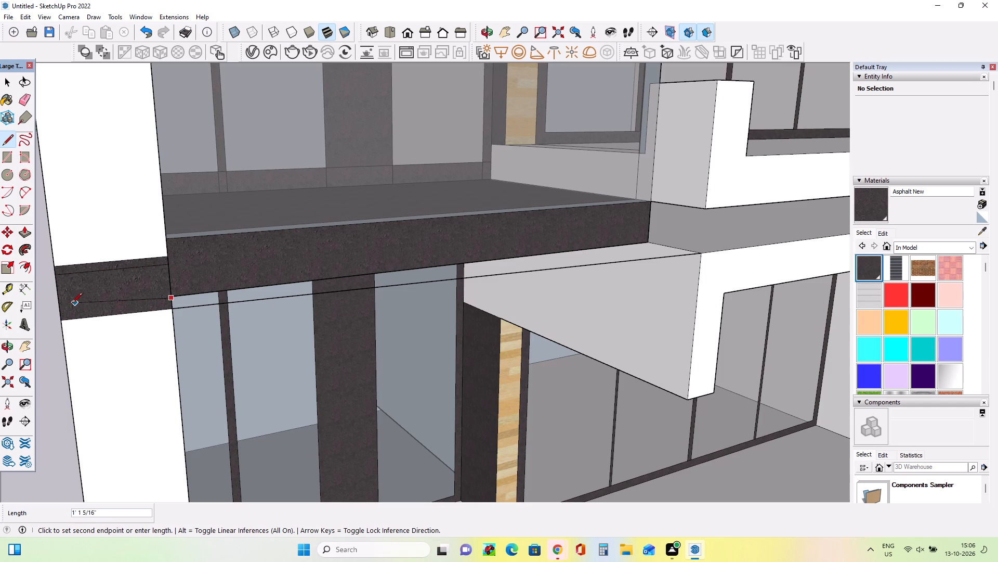
left_click(60, 310)
Push/Pull the strip between the two new edges back through the left wall by 5/8", 1' 3 5/8" and 16' 7 7/16".
middle_click_drag(292, 289, 353, 275)
scroll(369, 275, "down", 3)
left_click(25, 231)
left_click(357, 238)
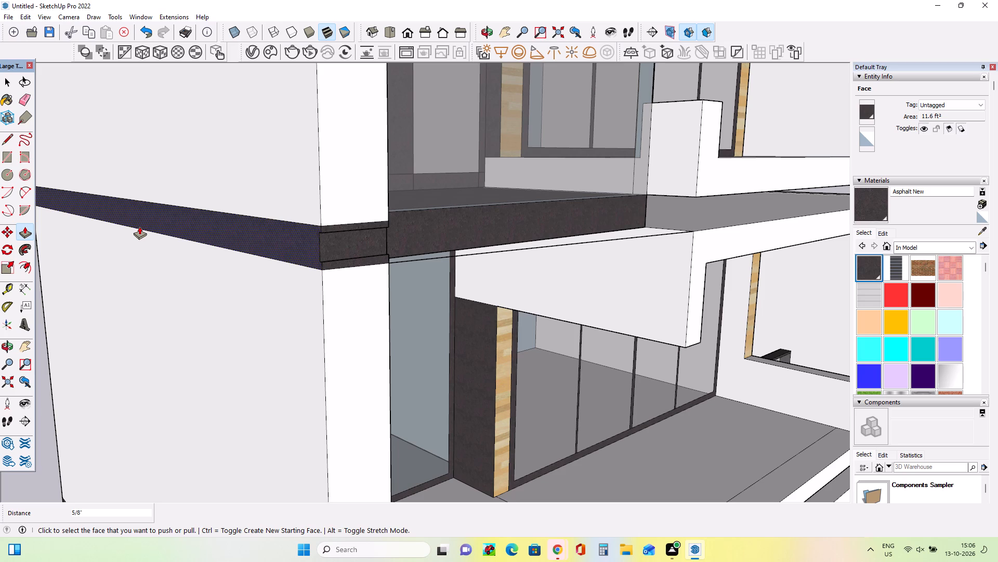
left_click(353, 236)
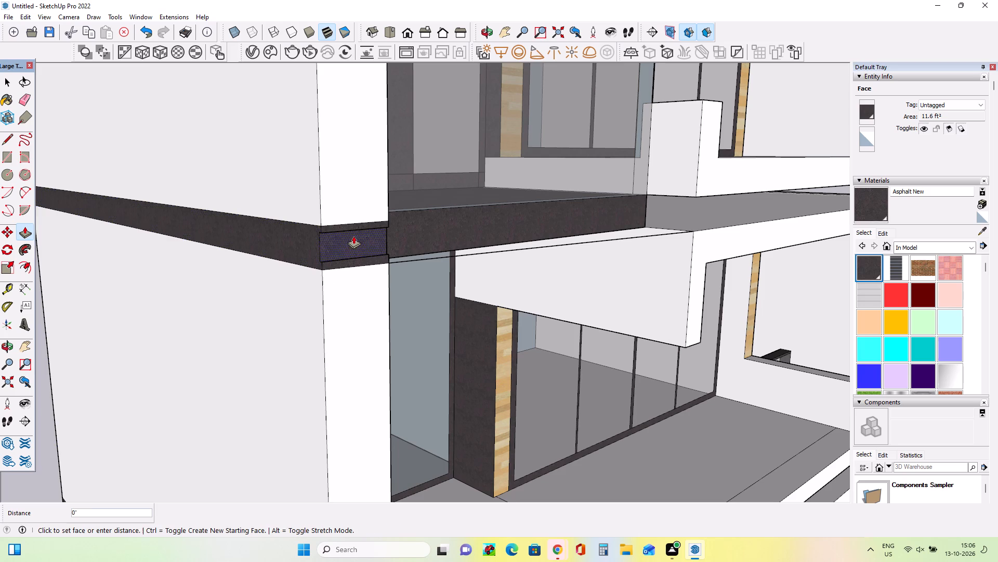
left_click(151, 211)
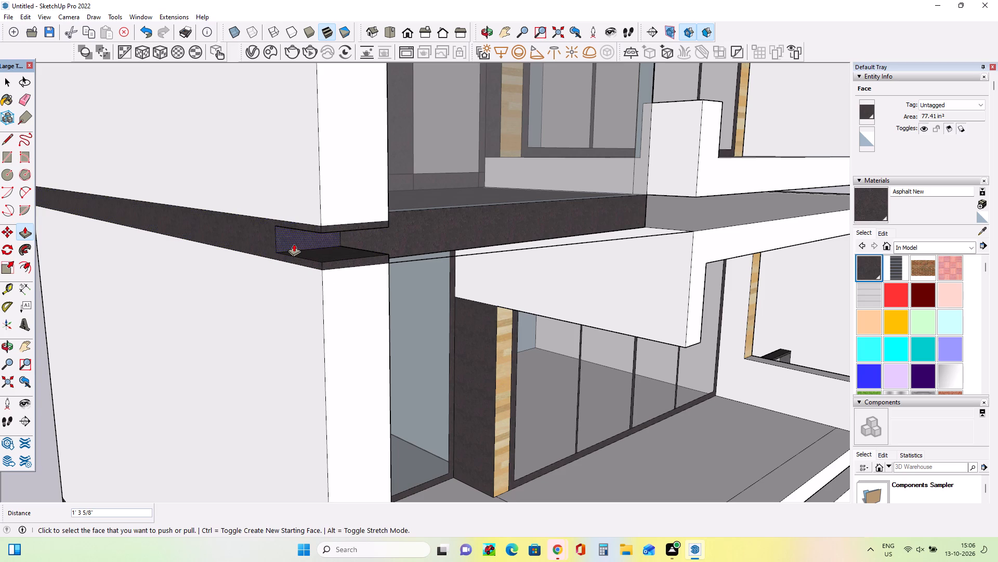
left_click(294, 244)
left_click(36, 195)
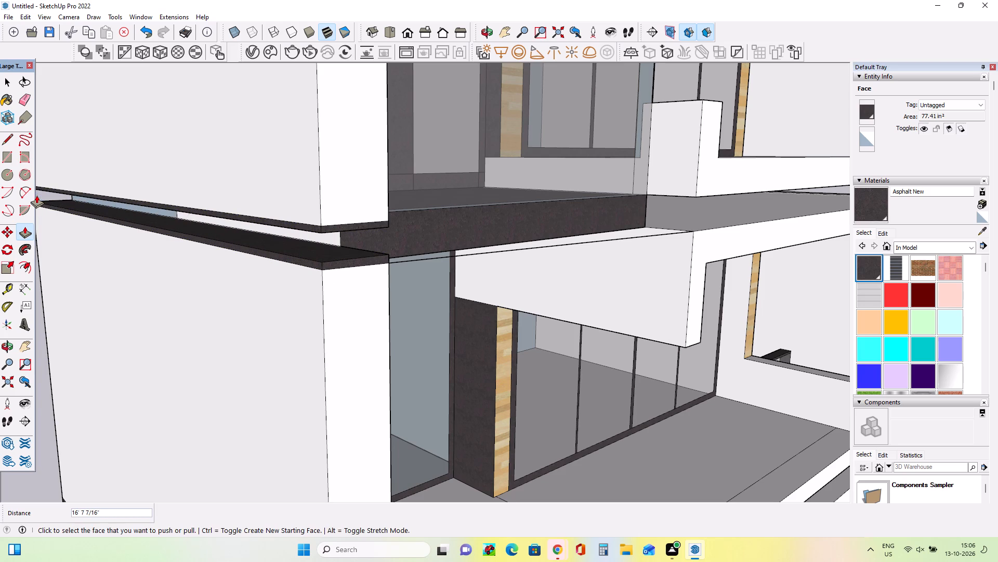
Push/Pull the left wall's top at the next joint up 1' 1 1/16" to meet the wall of the floor above.
middle_click_drag(259, 257, 150, 256)
scroll(150, 256, "down", 11)
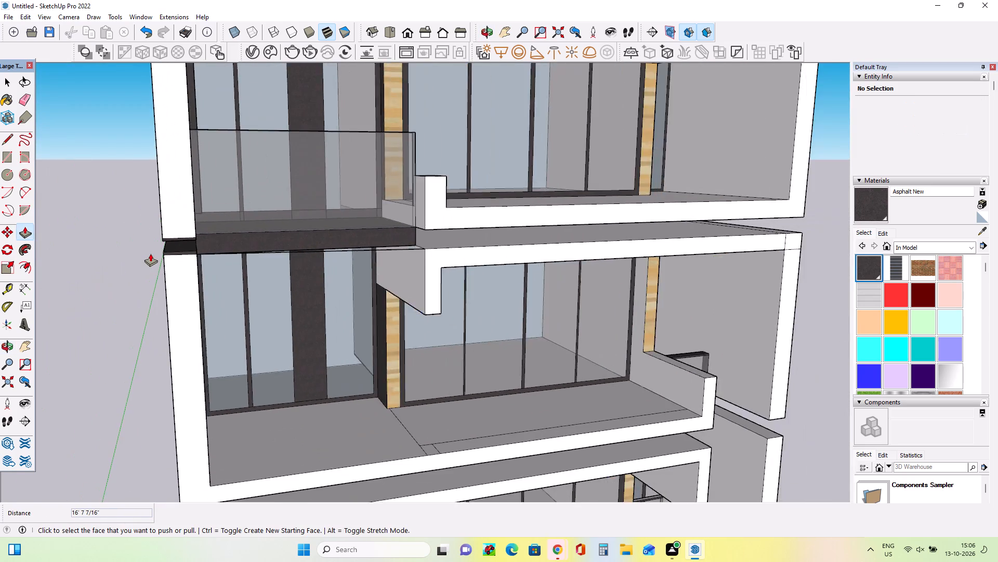
scroll(150, 253, "down", 10)
scroll(185, 182, "up", 4)
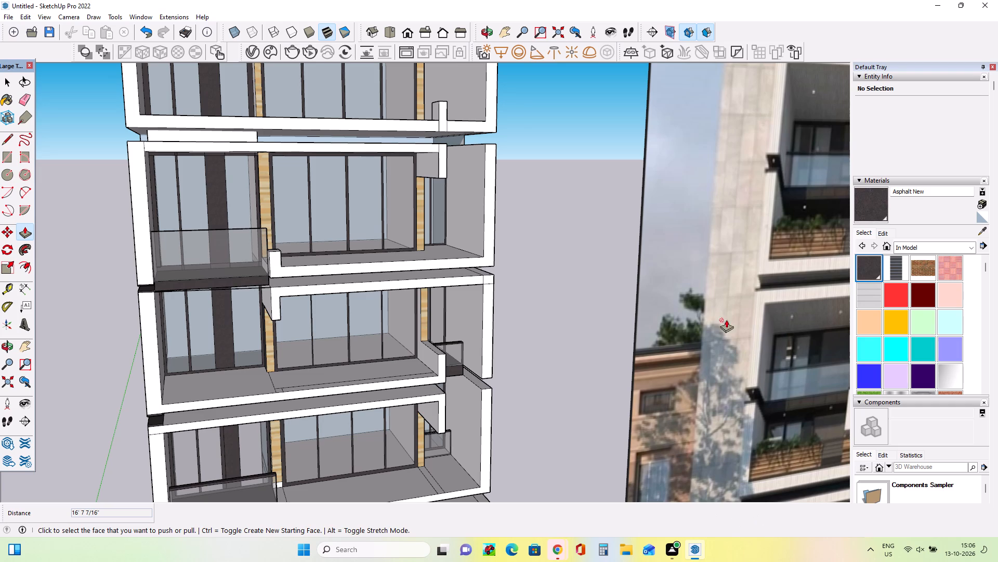
middle_click_drag(727, 315, 796, 368)
middle_click_drag(430, 311, 599, 320)
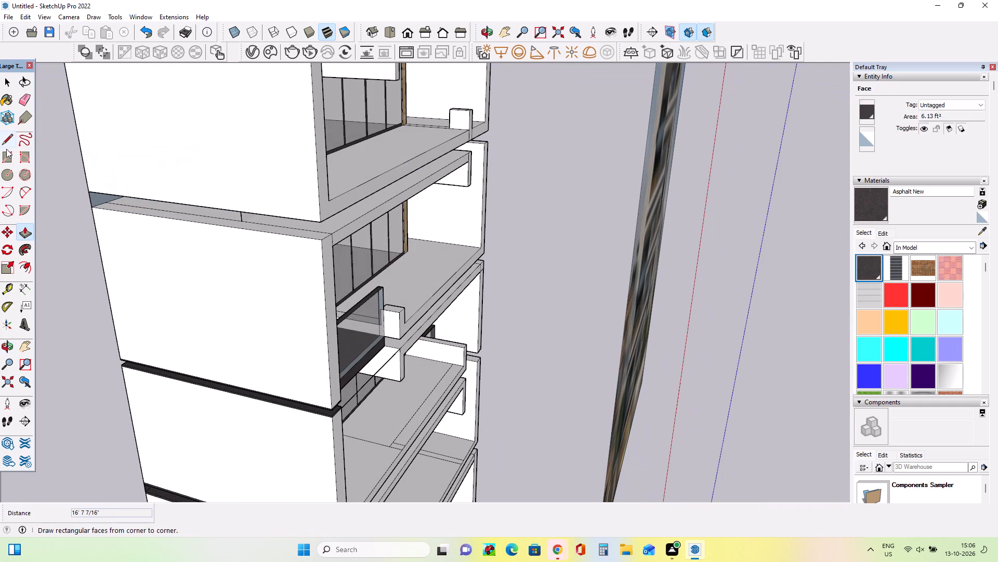
left_click(30, 234)
left_click(324, 237)
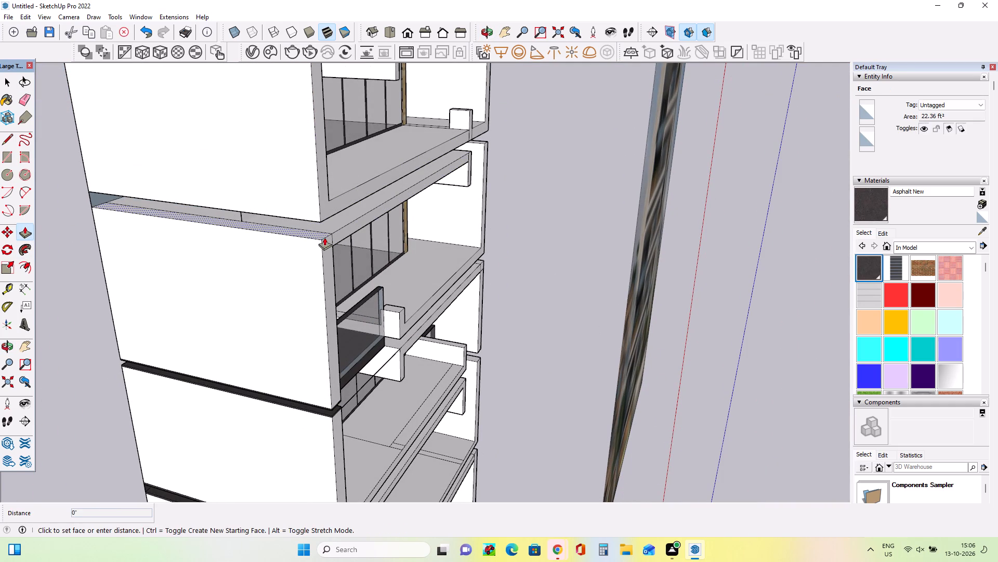
left_click(323, 212)
Draw a joint line across the left wall's front from the slab frame's top corner, continuing about 18' 4" along its outer side.
middle_click_drag(354, 257, 319, 255)
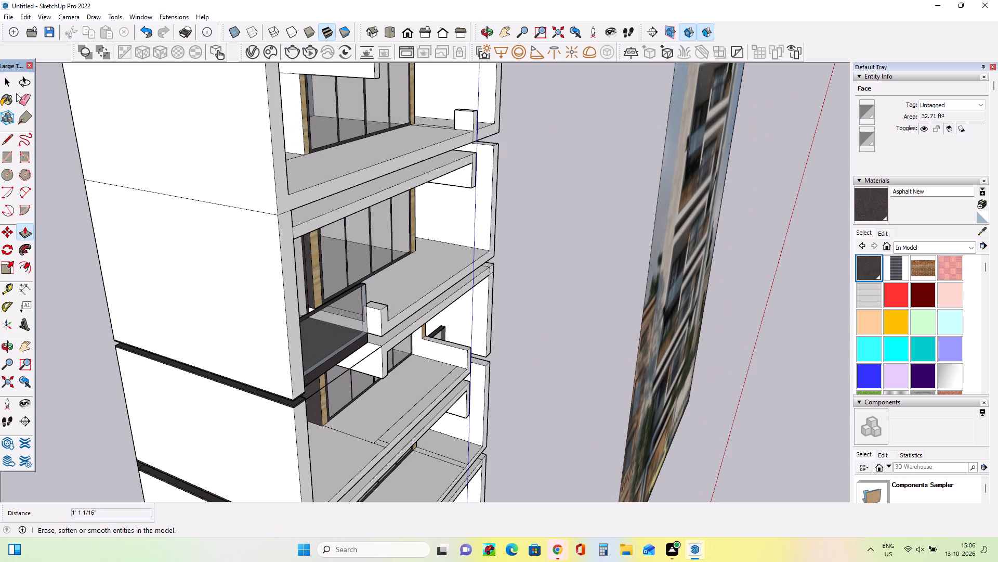
left_click(5, 145)
left_click(293, 230)
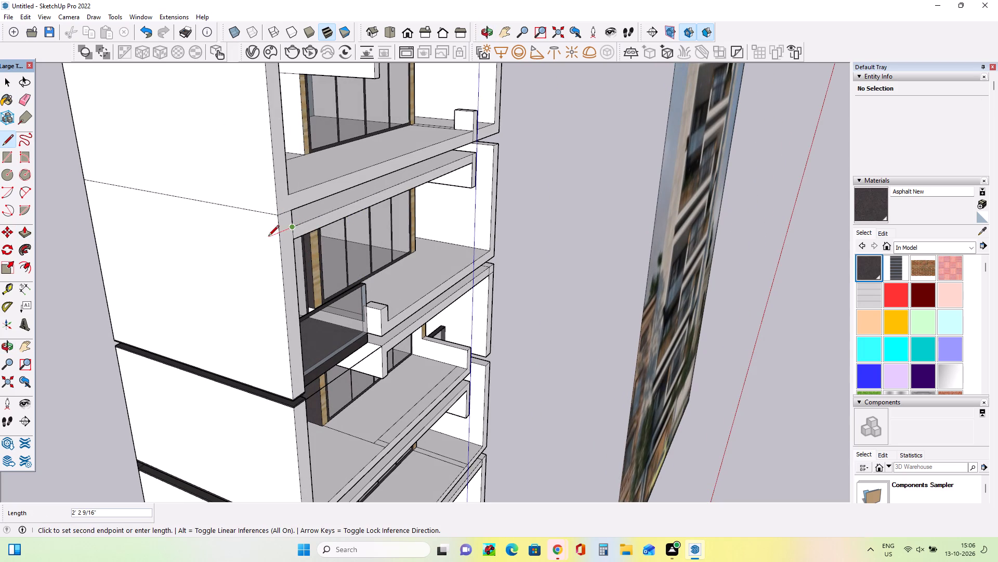
left_click(278, 234)
middle_click_drag(356, 234, 379, 227)
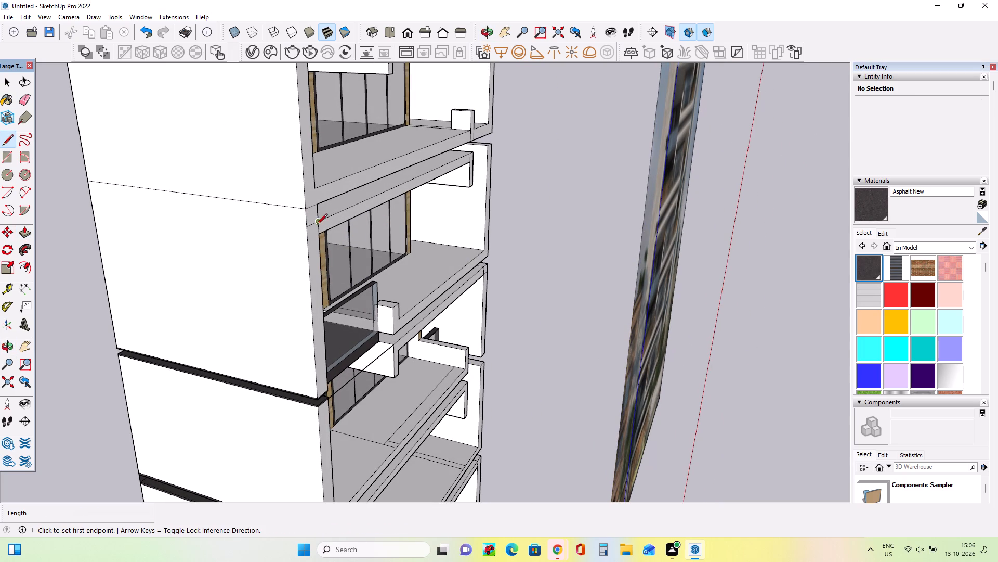
left_click(308, 229)
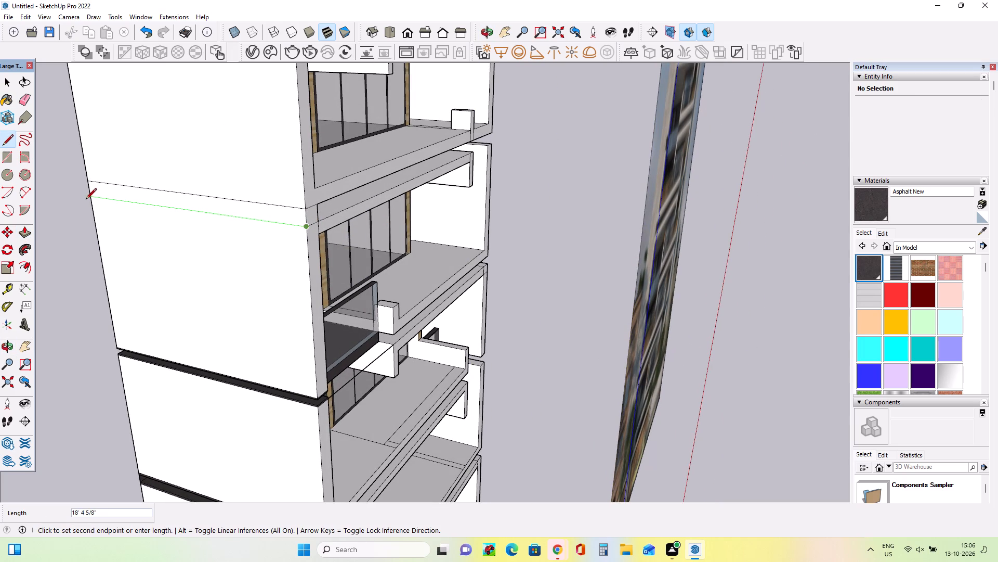
left_click(86, 200)
Paint the front and outer side bands of the left wall's upper joint Asphalt New.
middle_click_drag(173, 212, 206, 217)
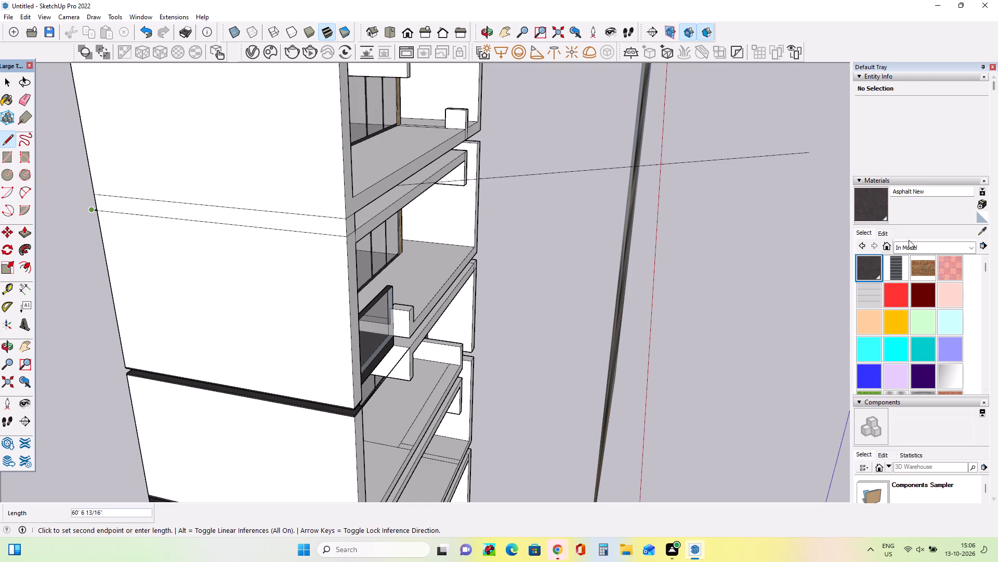
left_click(864, 268)
left_click(354, 225)
left_click(334, 225)
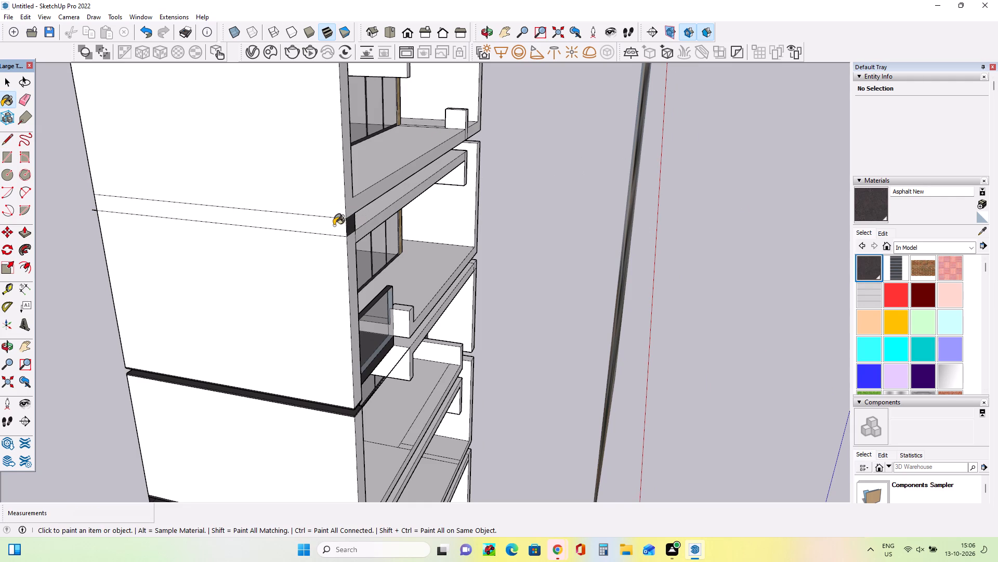
Draw two edges about 1' 3" long across the front of the upper asphalt joint, near its top and bottom.
middle_click_drag(417, 227, 259, 234)
scroll(198, 211, "up", 8)
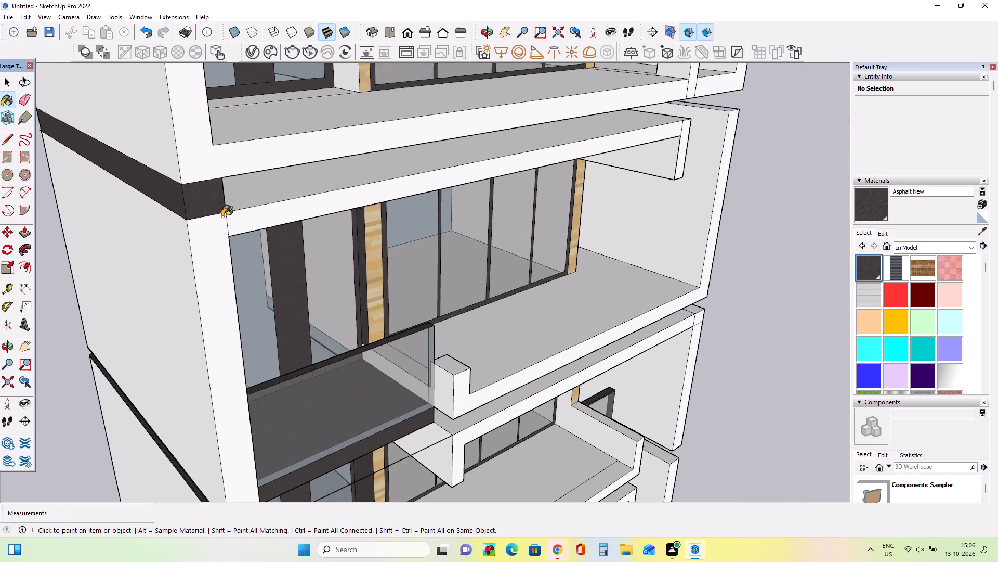
scroll(222, 216, "up", 3)
left_click(6, 140)
scroll(190, 189, "up", 2)
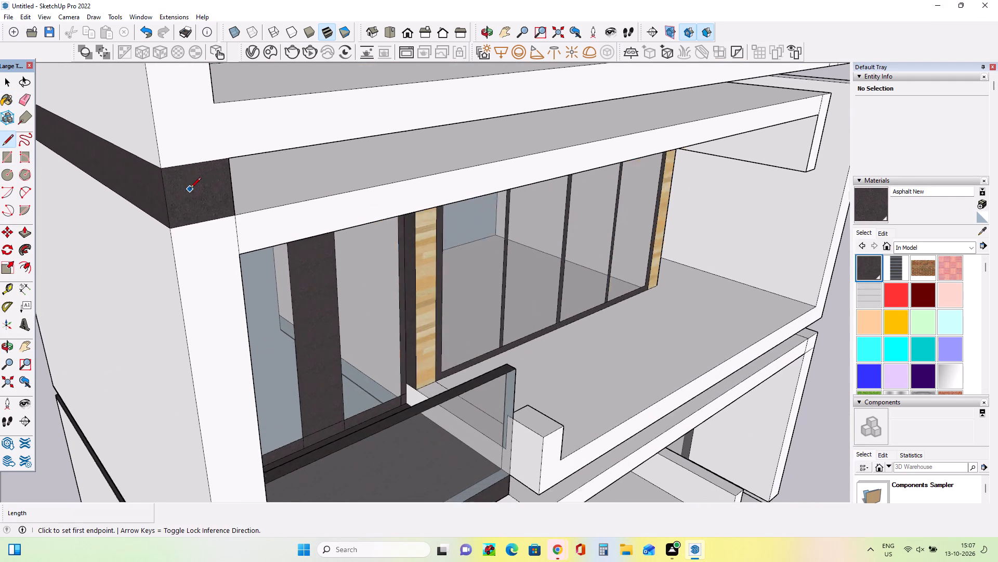
scroll(190, 189, "up", 1)
left_click(233, 162)
left_click(164, 177)
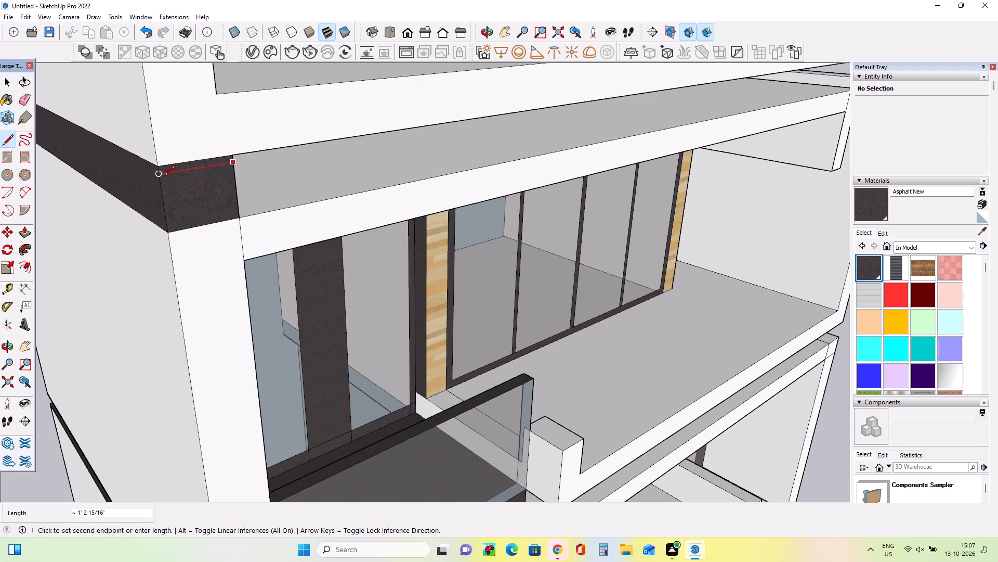
left_click(236, 210)
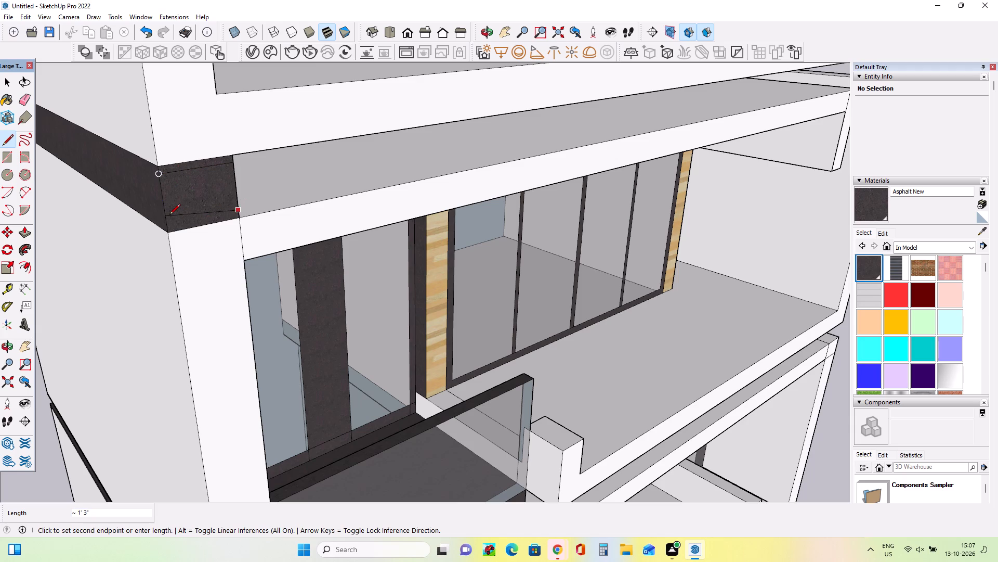
left_click(168, 222)
Push/Pull the strip between the upper joint's new edges back into the left wall by about 6' 6 7/8".
middle_click_drag(303, 205, 329, 218)
scroll(330, 218, "down", 7)
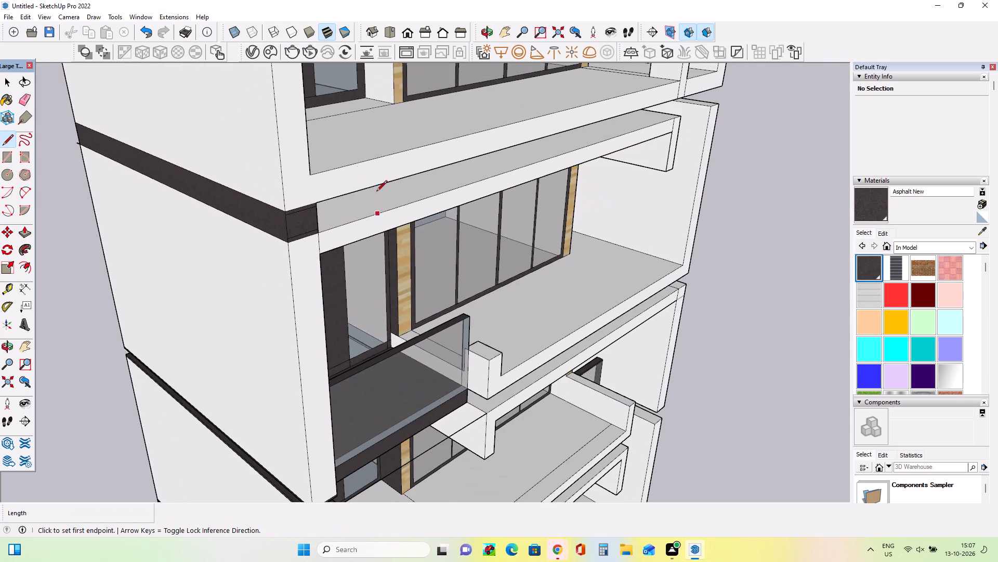
left_click(22, 237)
left_click(299, 217)
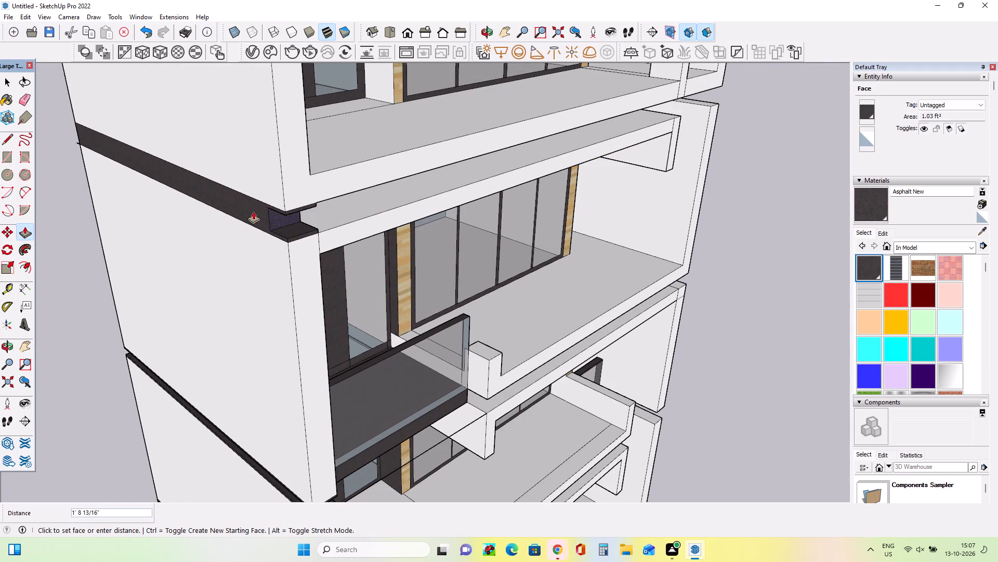
left_click(70, 129)
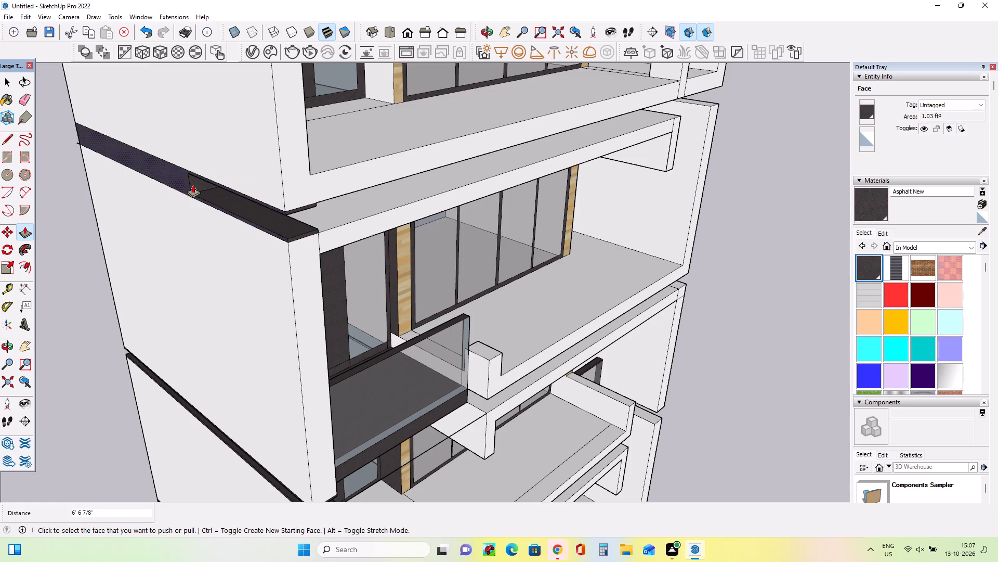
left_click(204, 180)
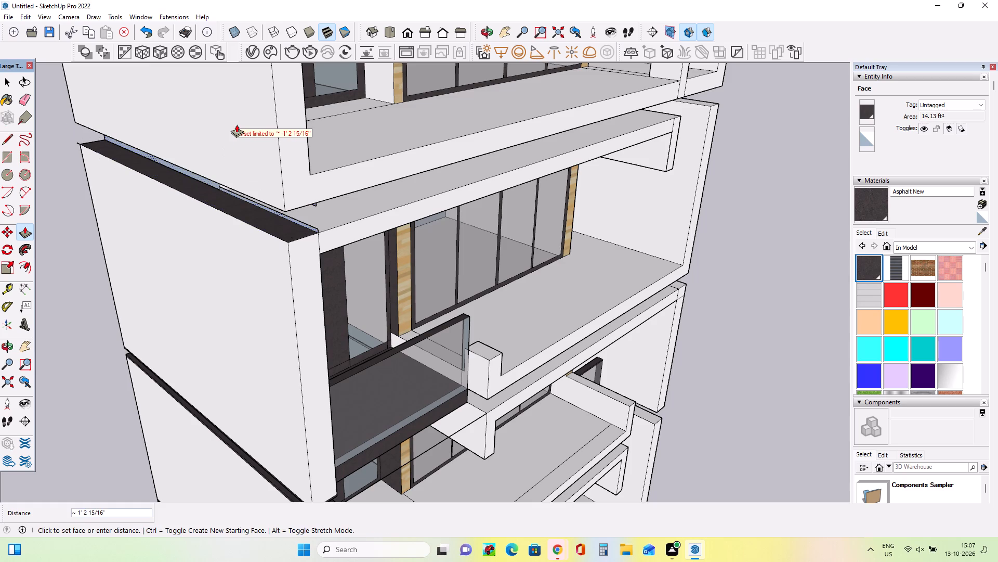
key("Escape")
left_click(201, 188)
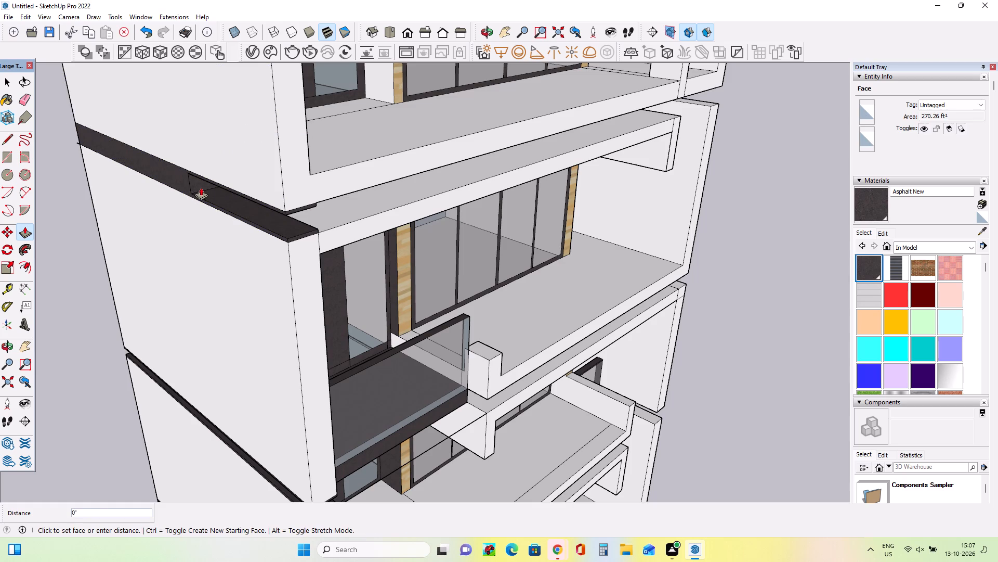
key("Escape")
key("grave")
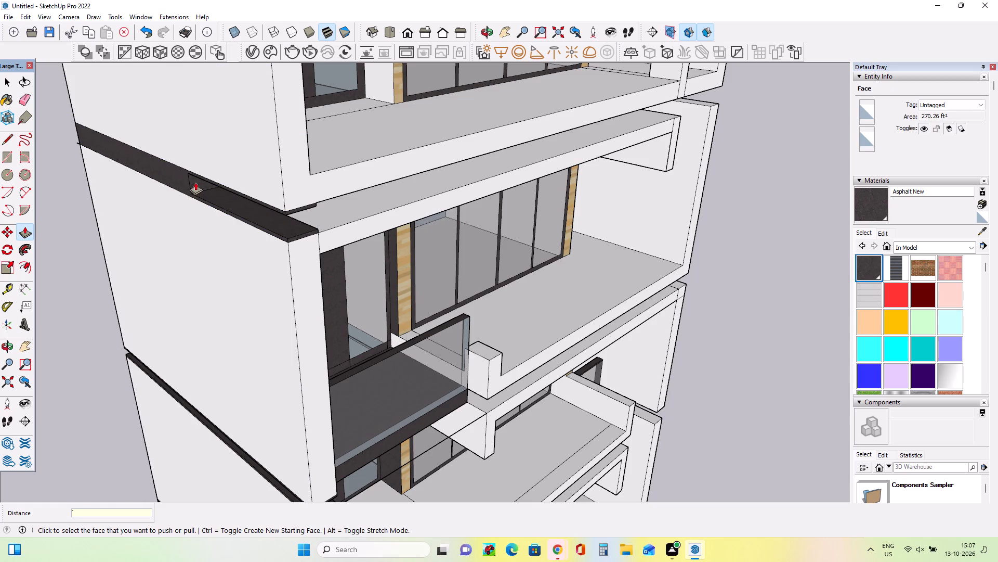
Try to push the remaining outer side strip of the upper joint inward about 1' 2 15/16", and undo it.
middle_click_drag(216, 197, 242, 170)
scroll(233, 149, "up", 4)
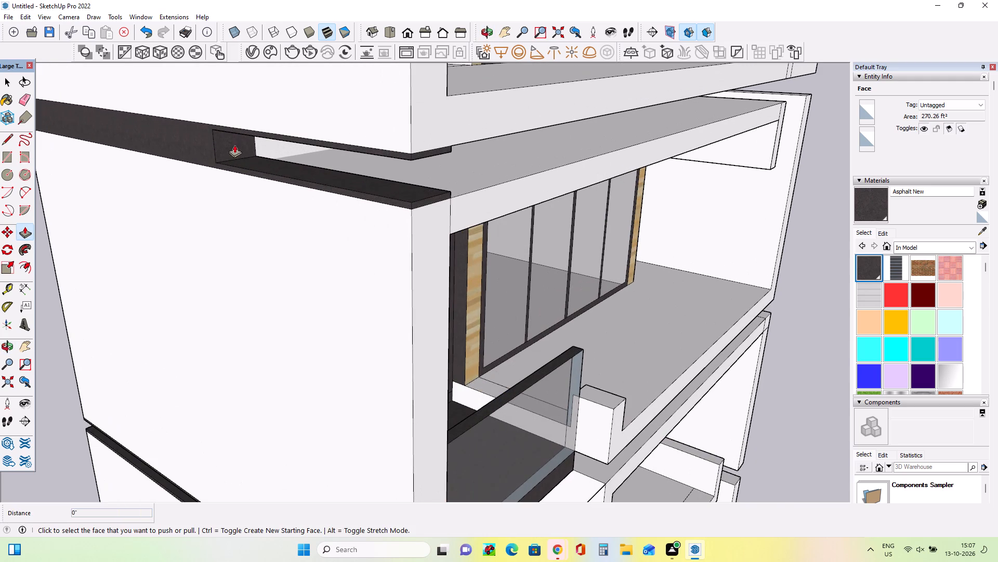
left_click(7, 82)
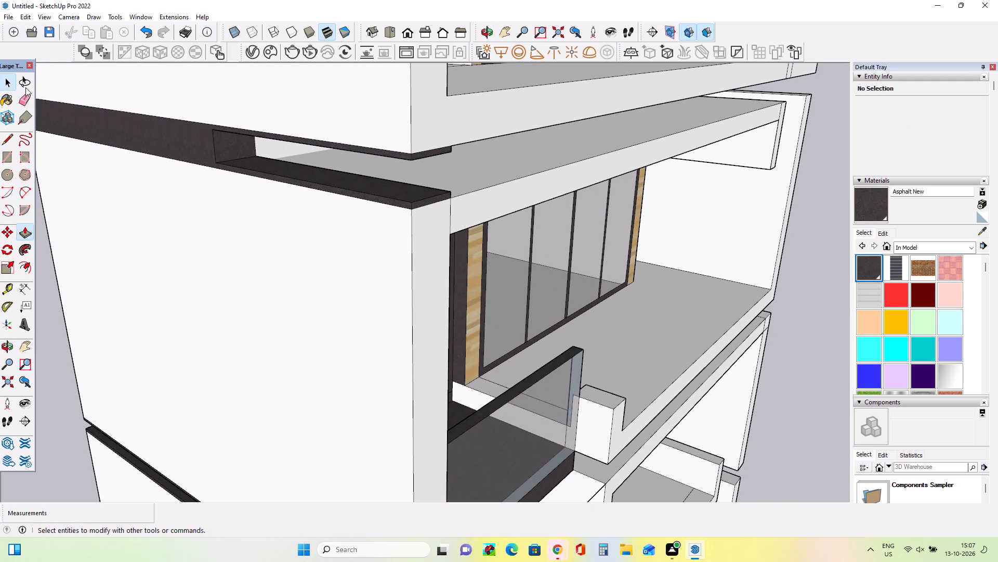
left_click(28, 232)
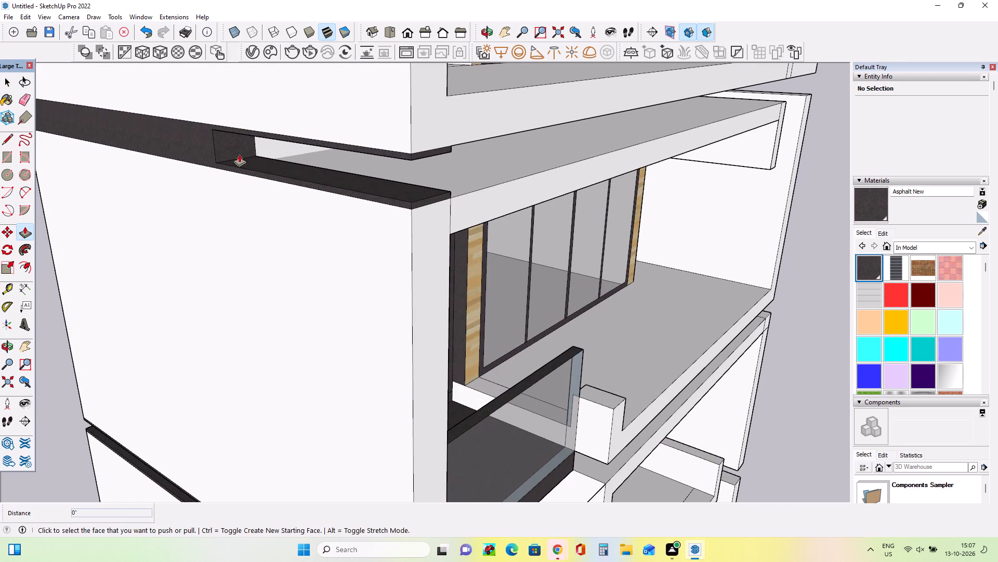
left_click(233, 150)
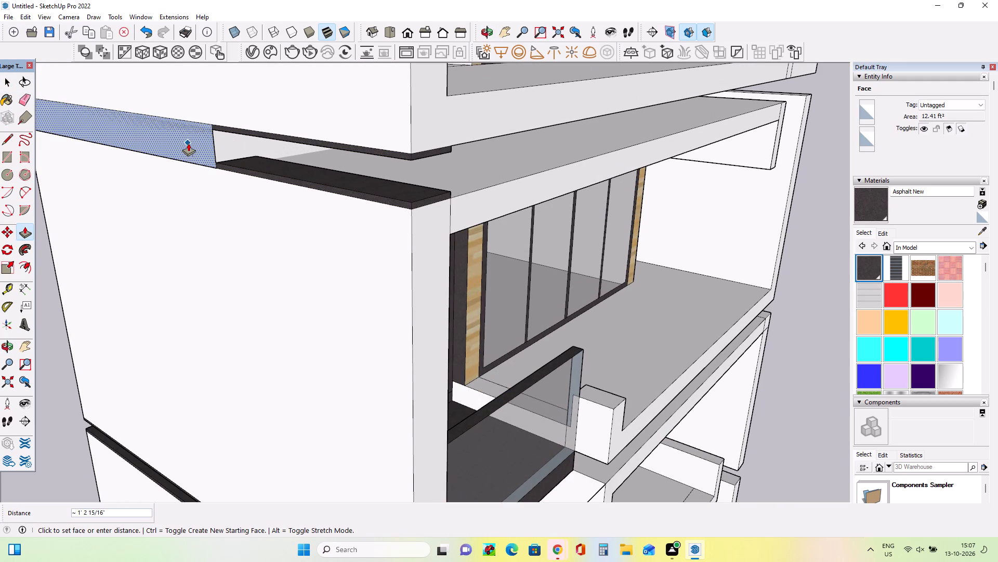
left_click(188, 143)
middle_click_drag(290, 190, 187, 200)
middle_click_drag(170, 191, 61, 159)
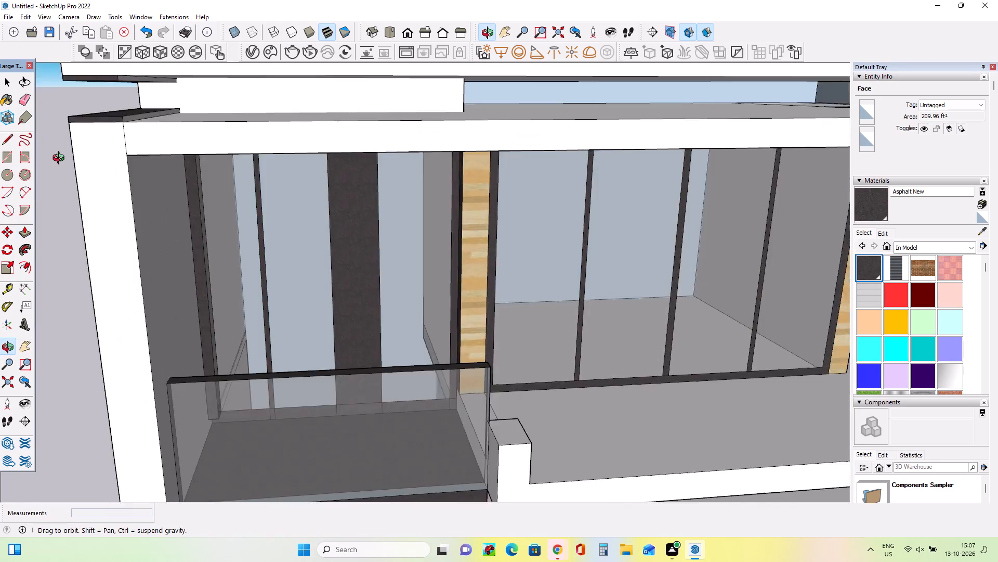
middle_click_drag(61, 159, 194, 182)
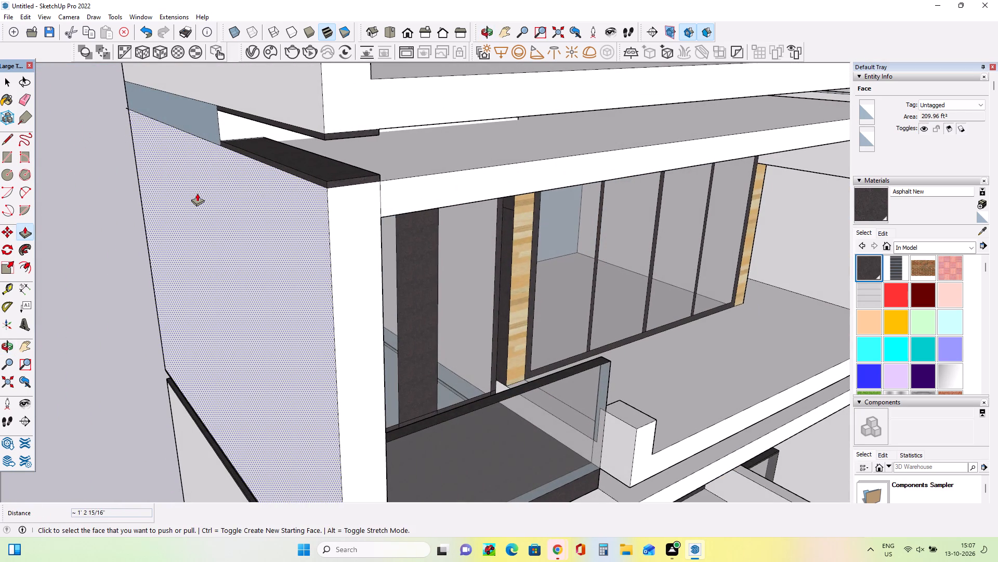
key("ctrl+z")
Push/Pull the end face of the upper joint's recess through to the left wall's rear corner by 11' 4 13/16".
left_click(235, 125)
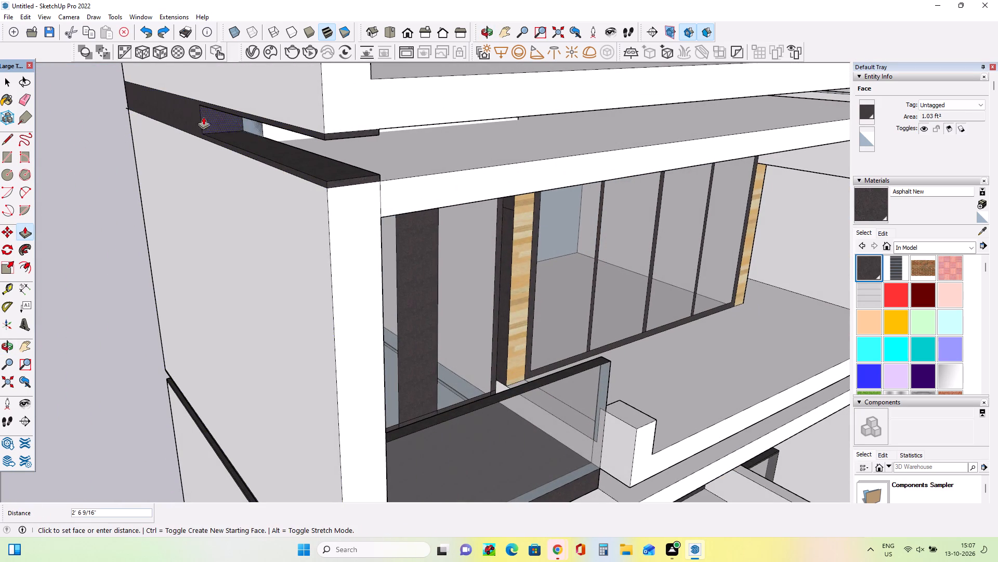
left_click(125, 97)
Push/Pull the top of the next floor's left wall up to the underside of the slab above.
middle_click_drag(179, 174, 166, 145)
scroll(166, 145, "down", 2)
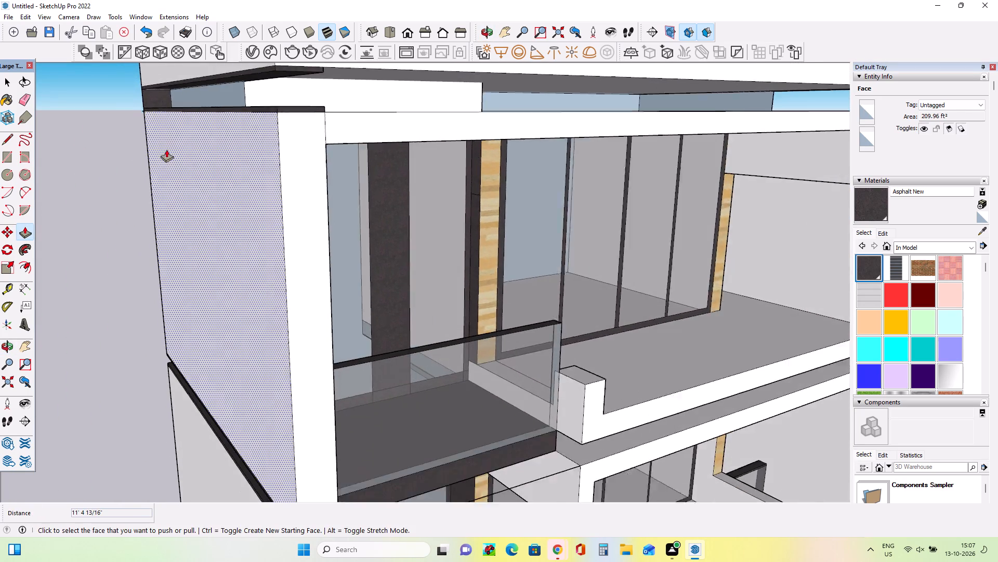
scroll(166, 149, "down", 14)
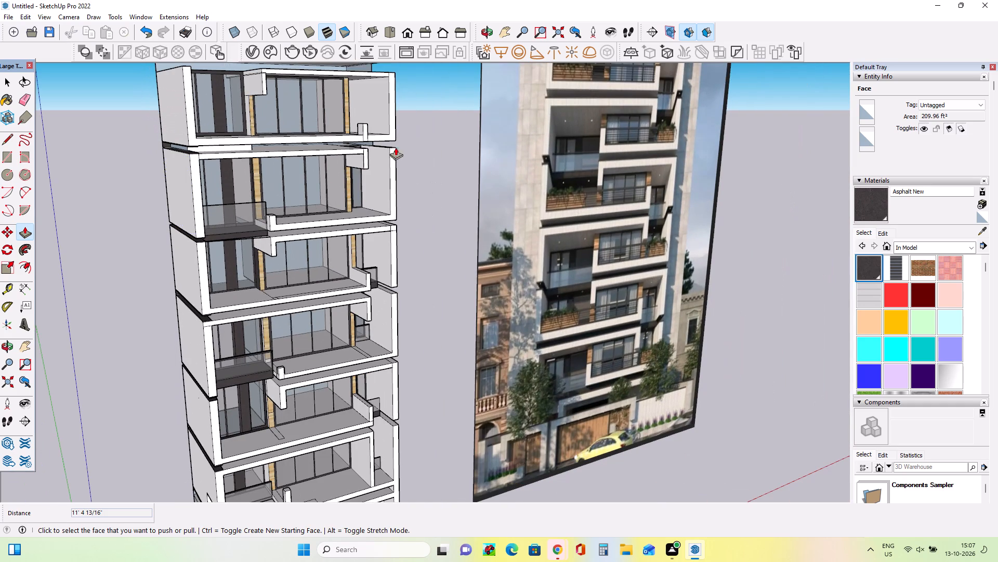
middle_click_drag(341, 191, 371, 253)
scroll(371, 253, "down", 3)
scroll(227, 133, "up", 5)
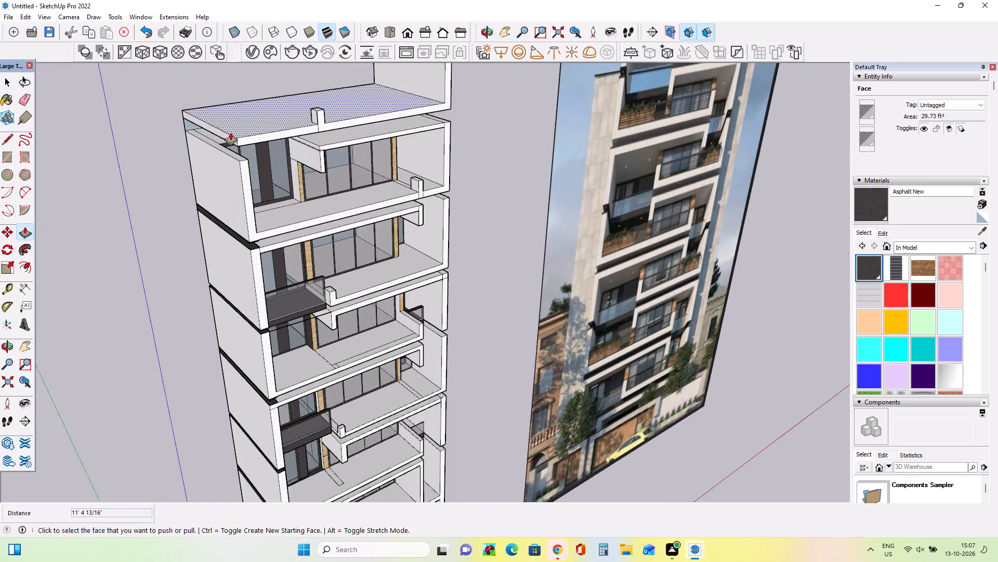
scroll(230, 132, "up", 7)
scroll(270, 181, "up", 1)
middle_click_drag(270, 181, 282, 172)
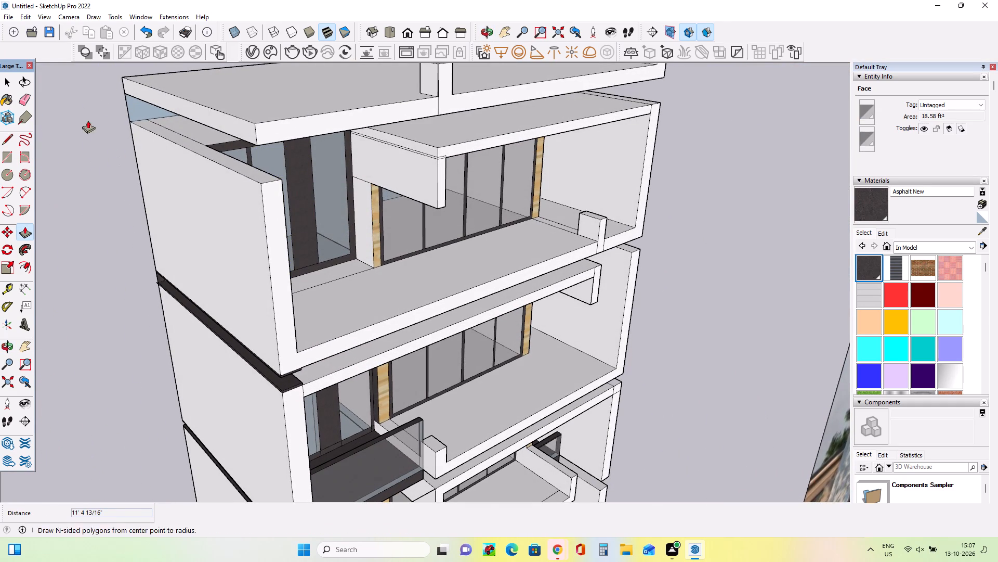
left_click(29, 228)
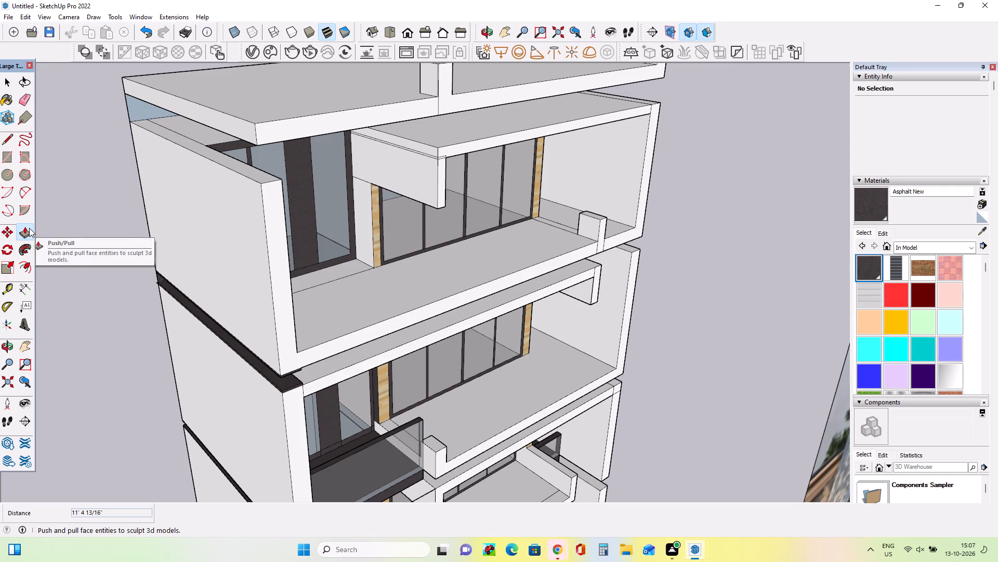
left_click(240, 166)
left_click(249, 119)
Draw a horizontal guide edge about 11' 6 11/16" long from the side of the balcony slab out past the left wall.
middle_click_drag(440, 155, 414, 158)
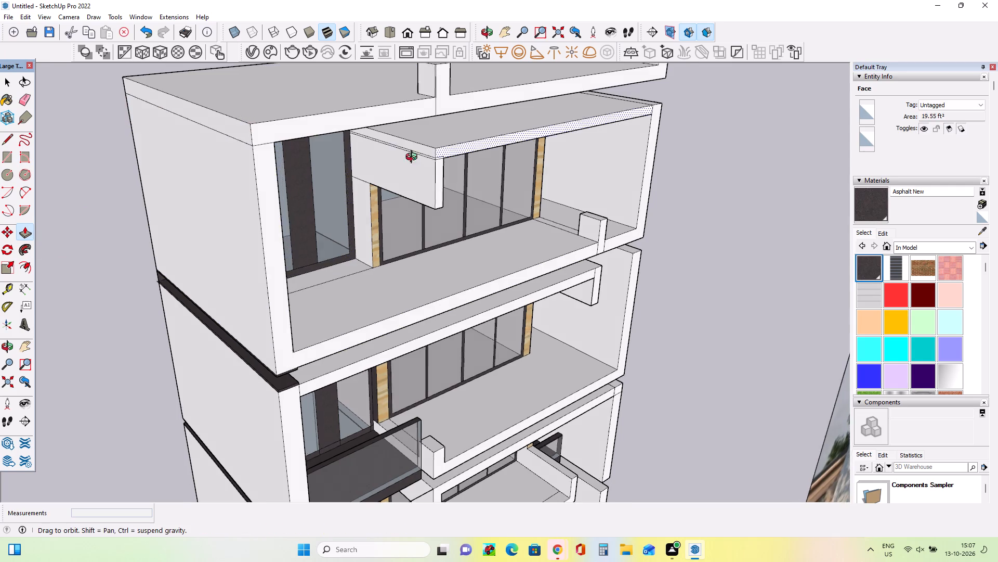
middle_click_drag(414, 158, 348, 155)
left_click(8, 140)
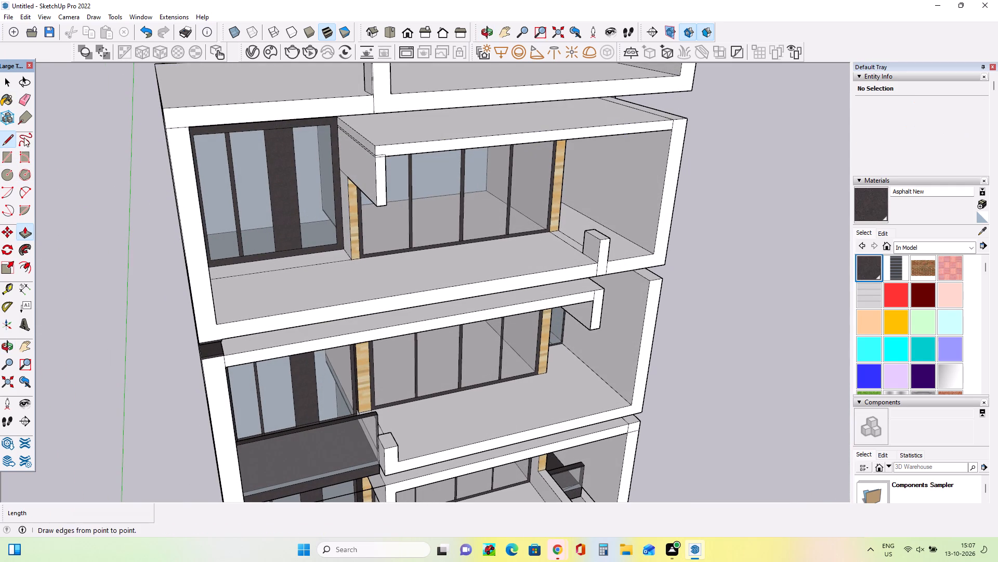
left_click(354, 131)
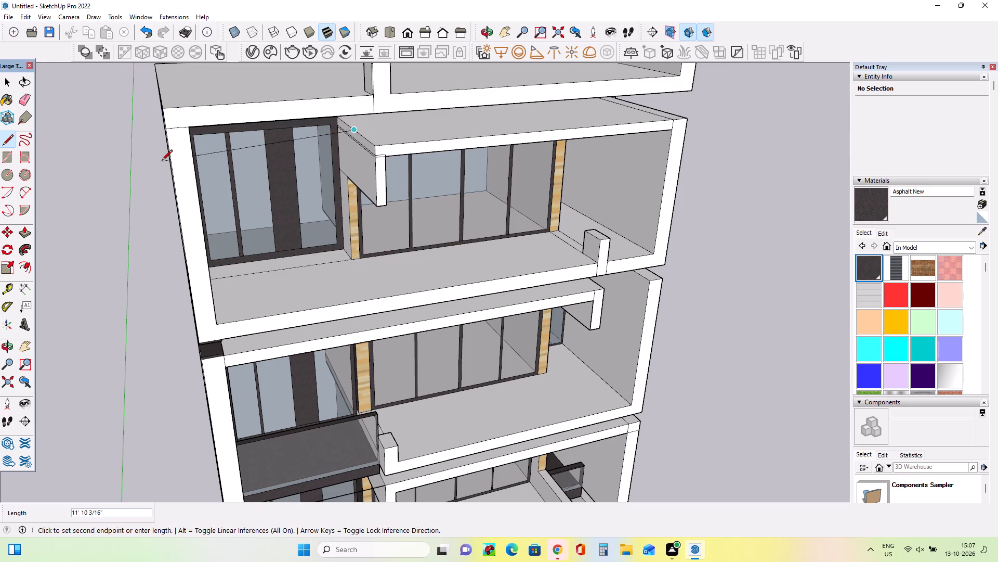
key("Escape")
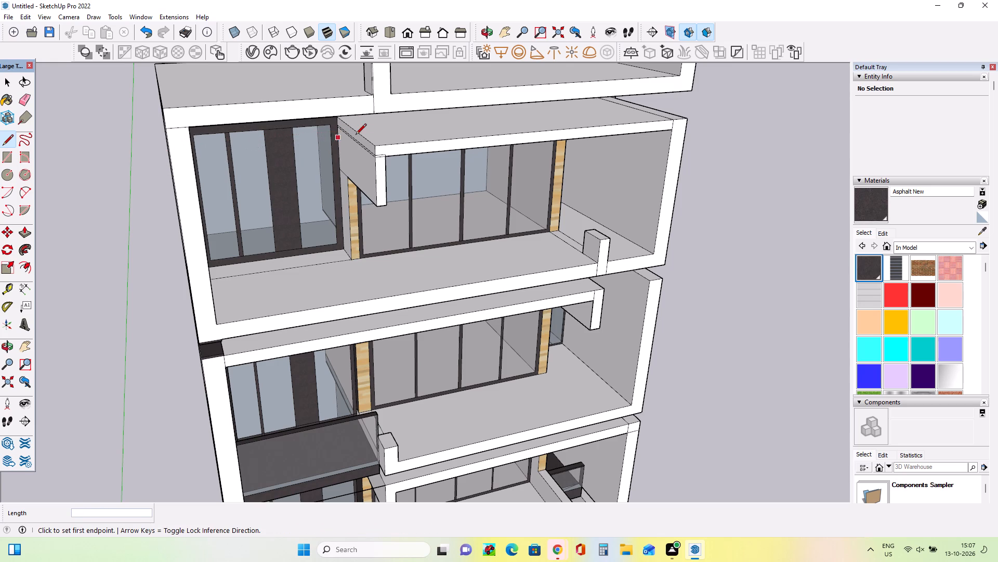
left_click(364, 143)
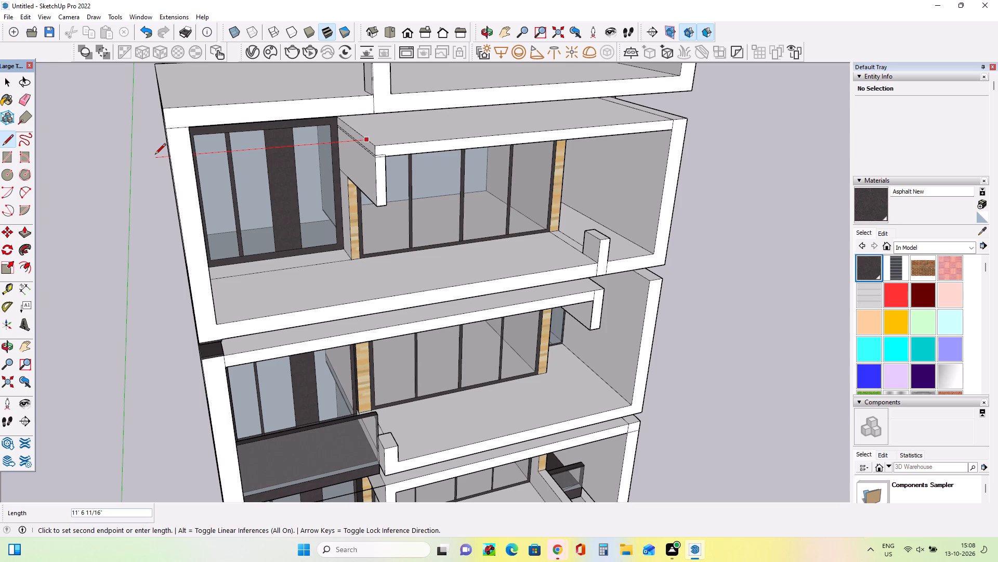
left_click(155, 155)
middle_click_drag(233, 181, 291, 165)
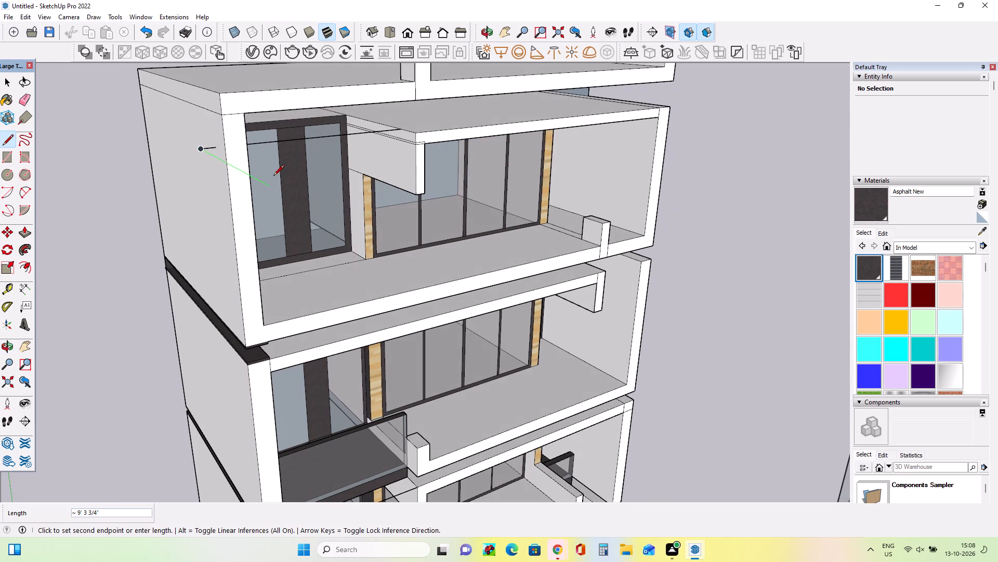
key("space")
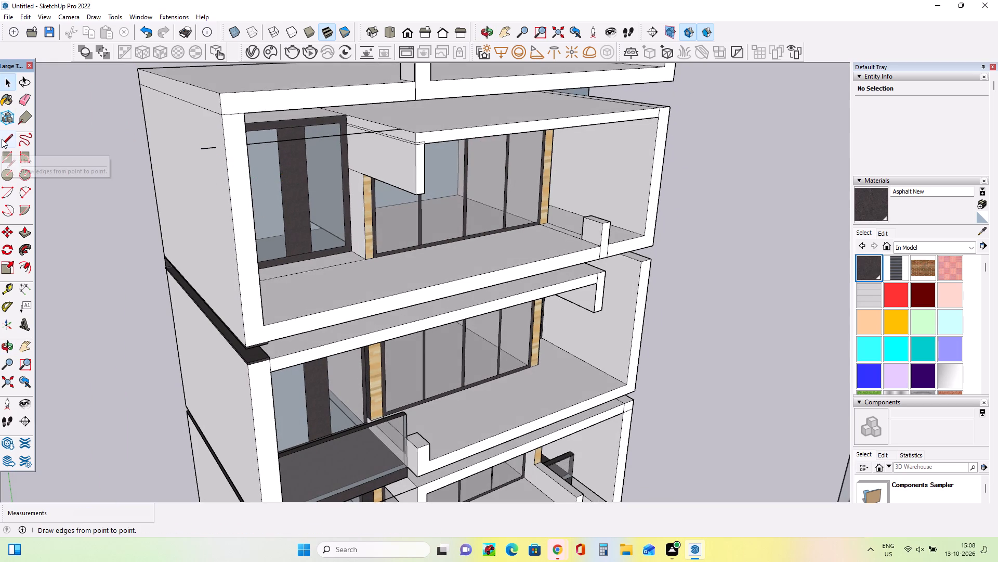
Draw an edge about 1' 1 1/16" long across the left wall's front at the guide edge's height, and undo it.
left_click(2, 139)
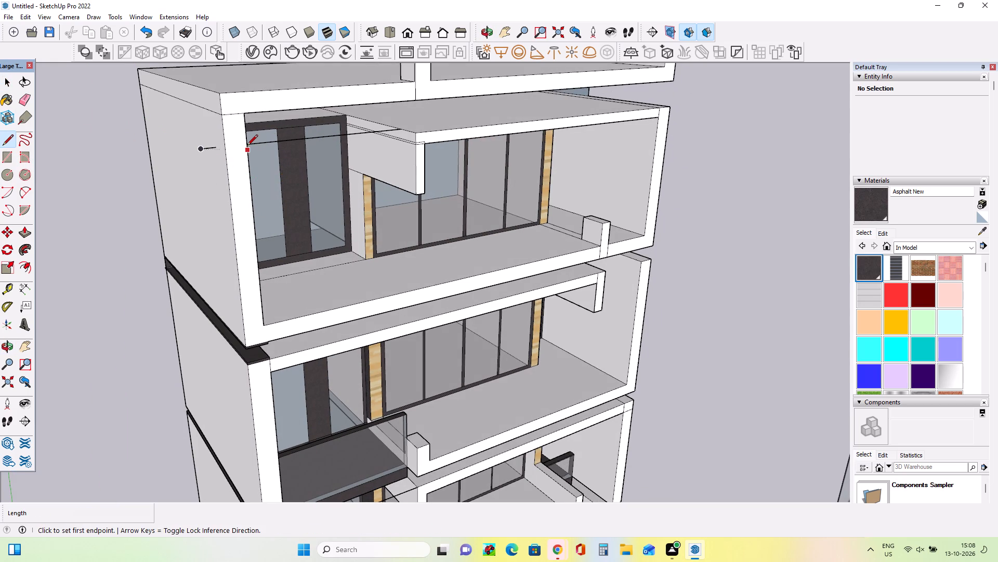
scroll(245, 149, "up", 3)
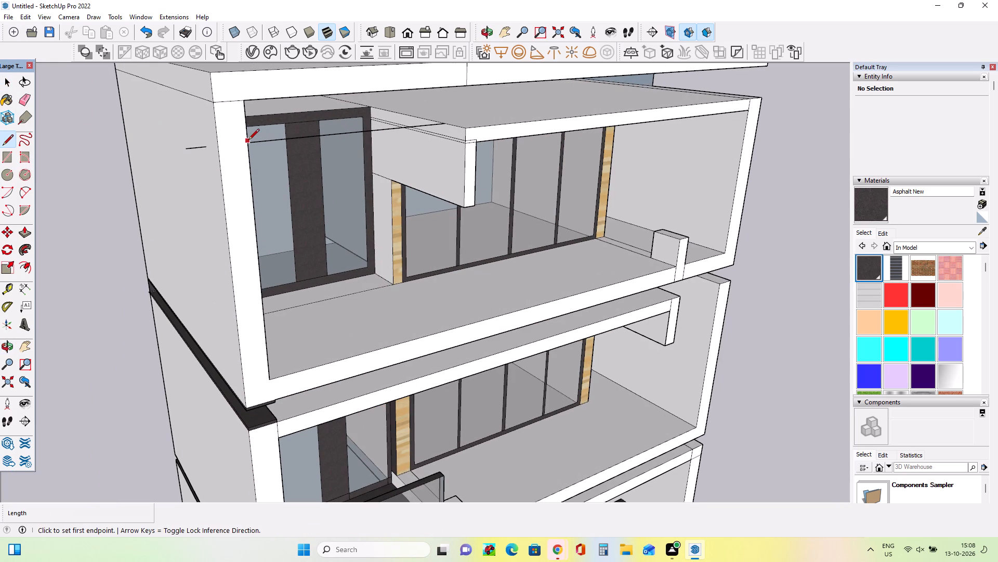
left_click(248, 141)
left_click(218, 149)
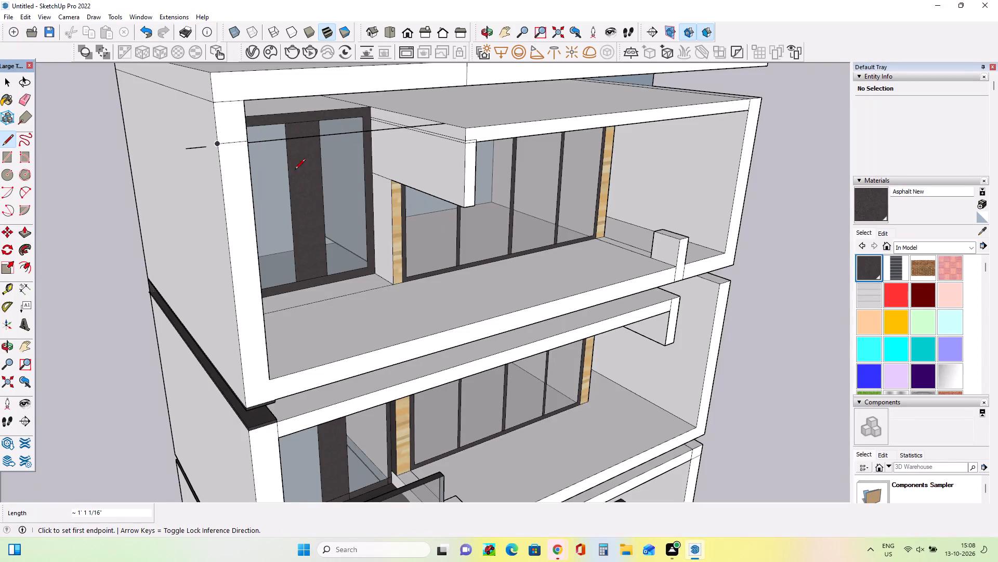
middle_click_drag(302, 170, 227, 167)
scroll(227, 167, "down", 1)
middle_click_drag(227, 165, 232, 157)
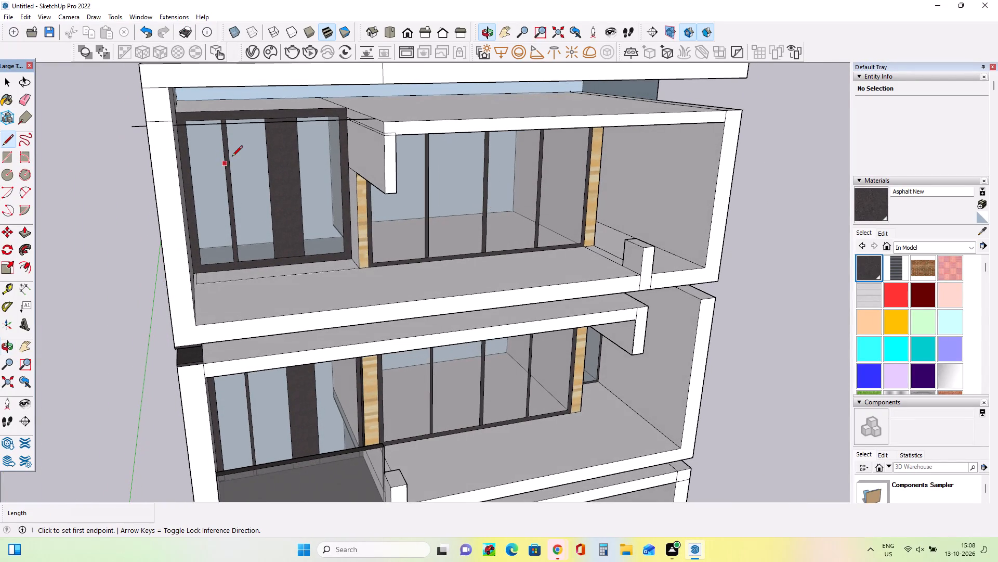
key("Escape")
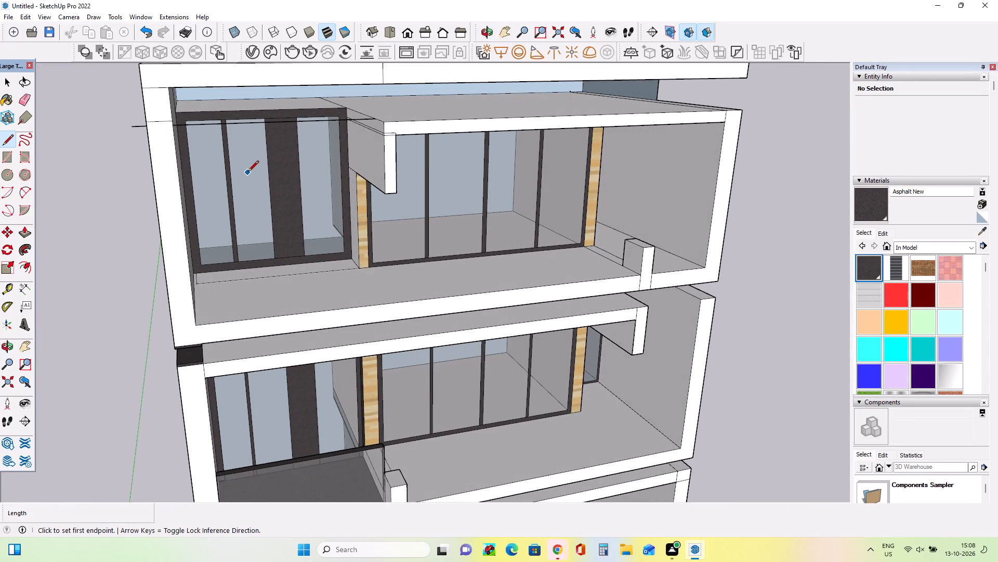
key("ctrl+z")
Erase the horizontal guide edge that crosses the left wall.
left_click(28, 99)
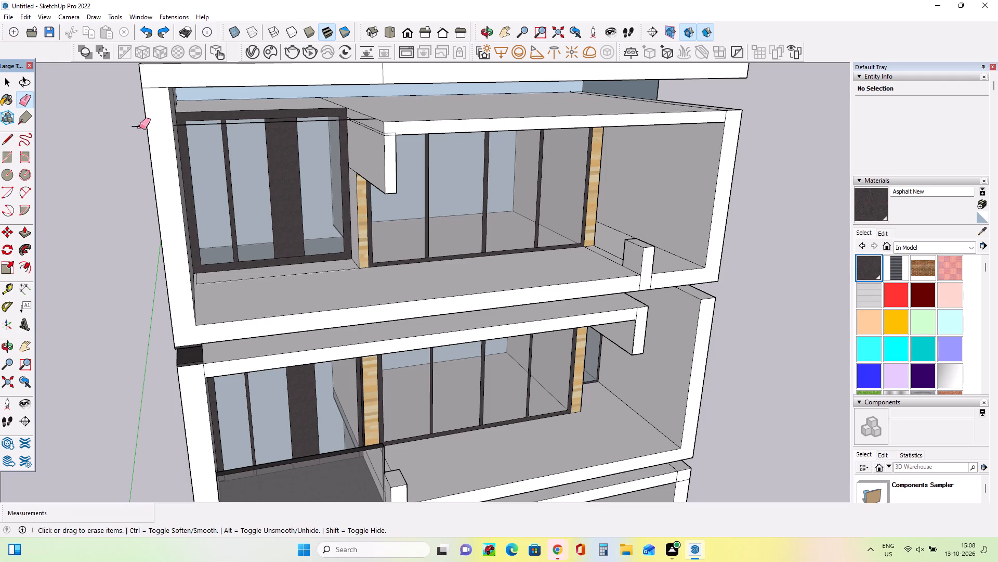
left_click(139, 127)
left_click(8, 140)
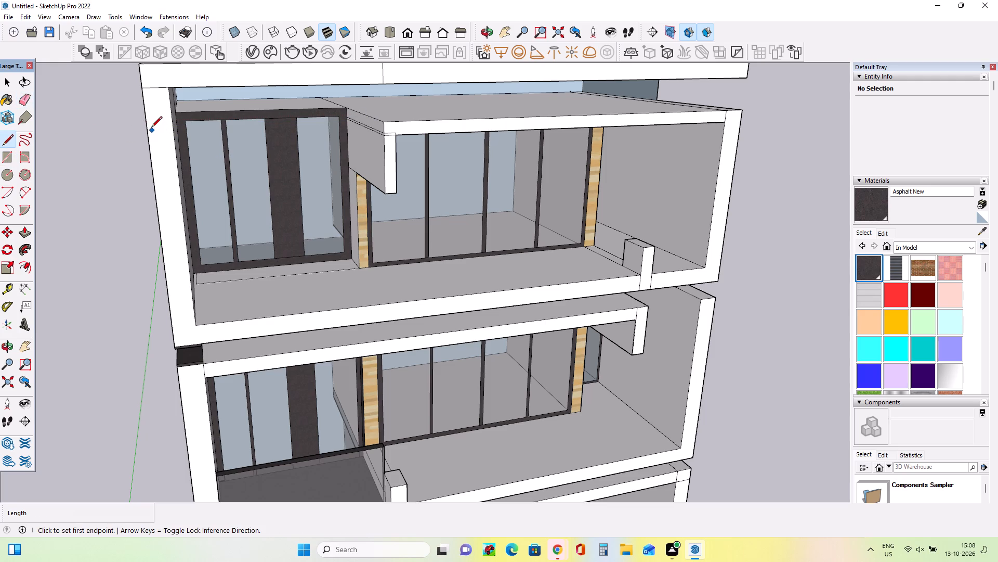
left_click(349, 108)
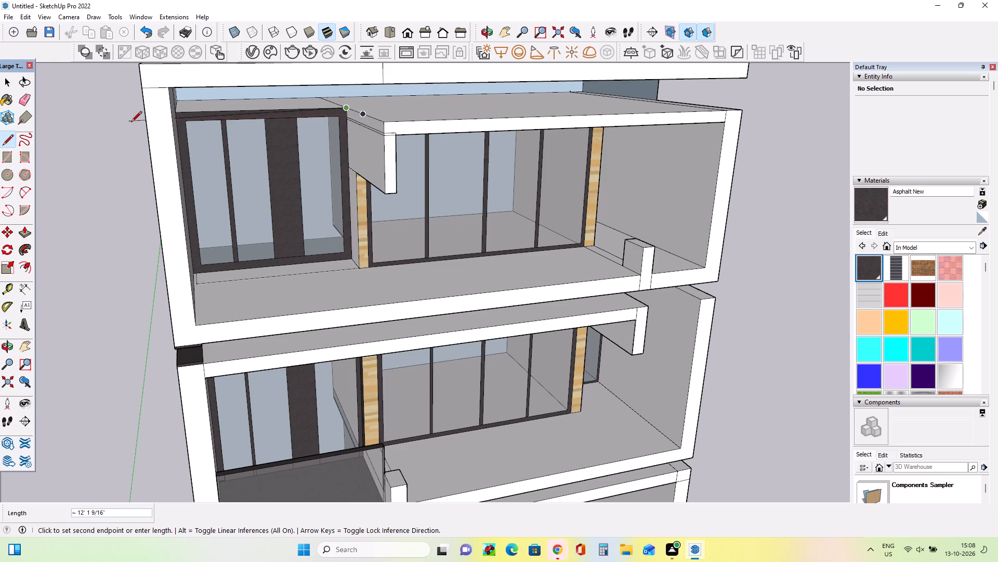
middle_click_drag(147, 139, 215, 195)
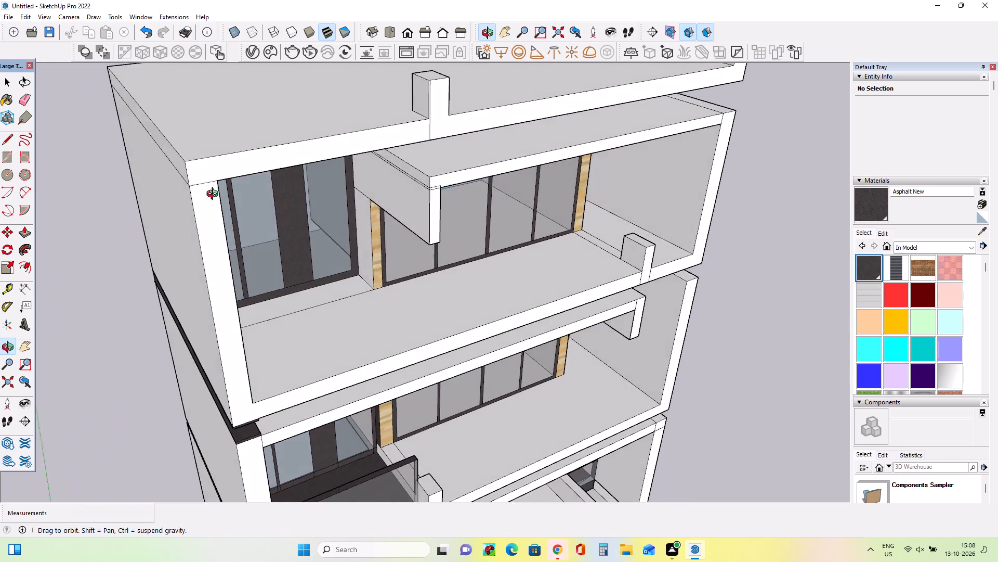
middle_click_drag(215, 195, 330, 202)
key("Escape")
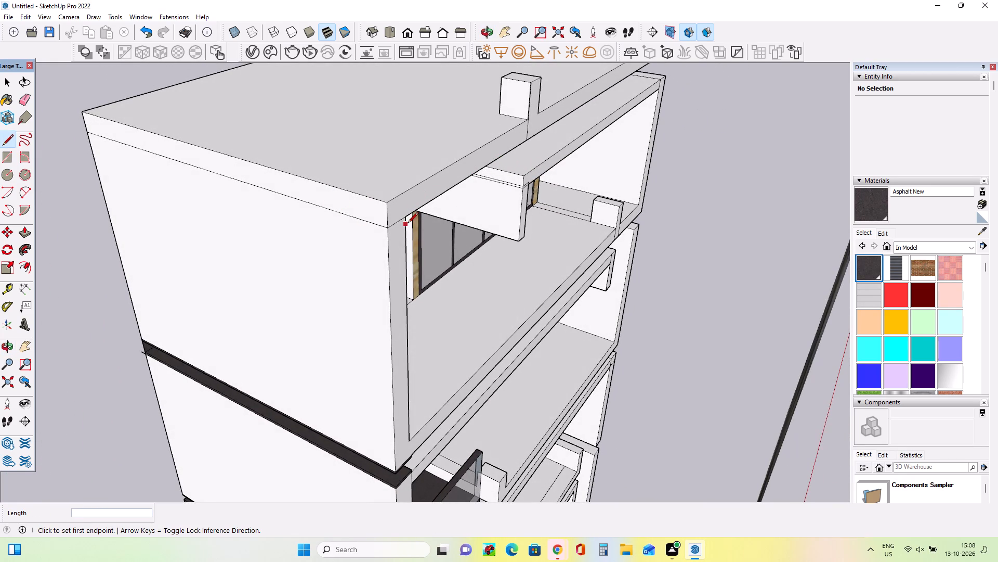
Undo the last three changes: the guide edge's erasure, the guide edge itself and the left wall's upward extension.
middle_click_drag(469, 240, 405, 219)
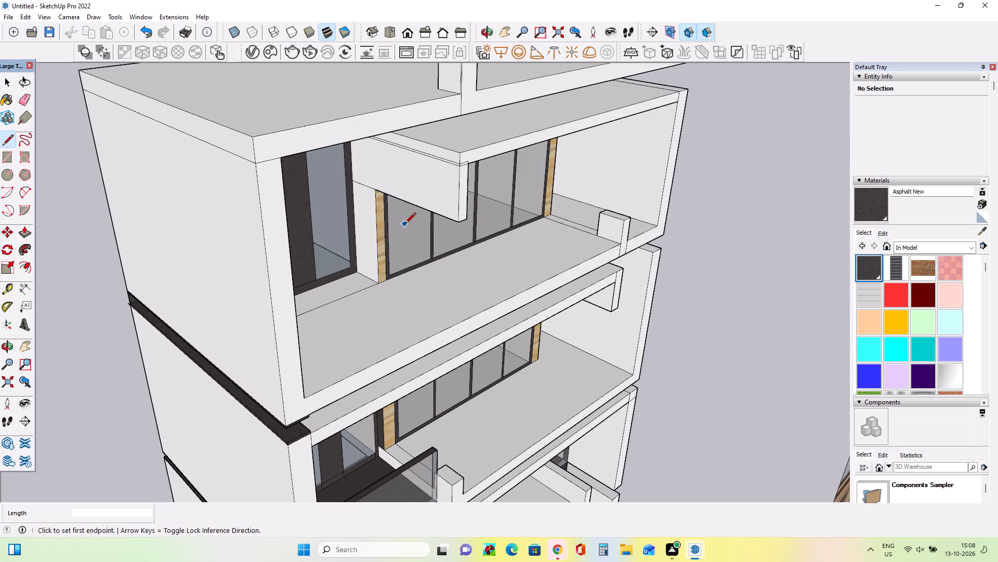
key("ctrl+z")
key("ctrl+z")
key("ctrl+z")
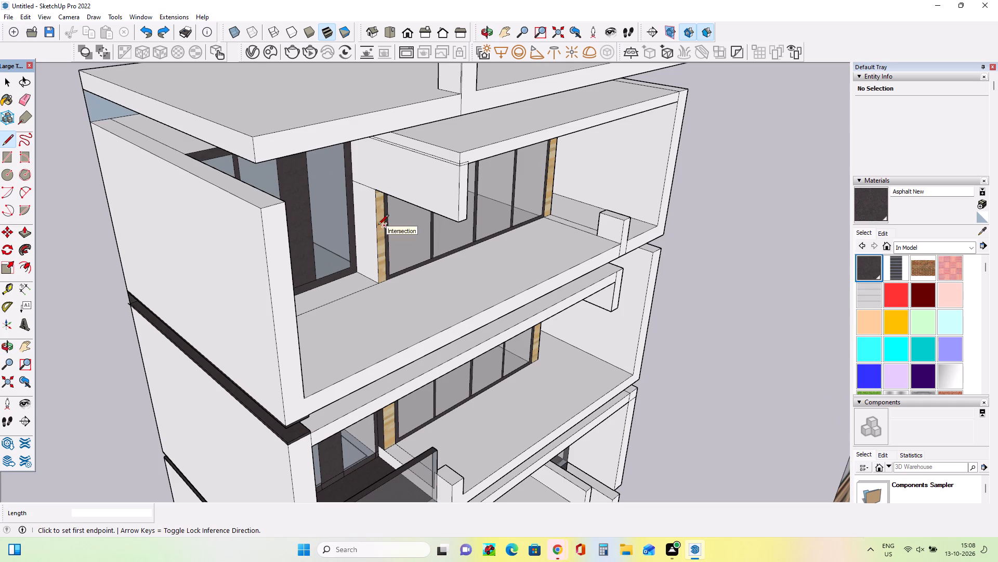
Draw a guide edge about 10' 1 1/4" long from the left wall's upper inner front corner to the side of the balcony slab.
left_click(284, 200)
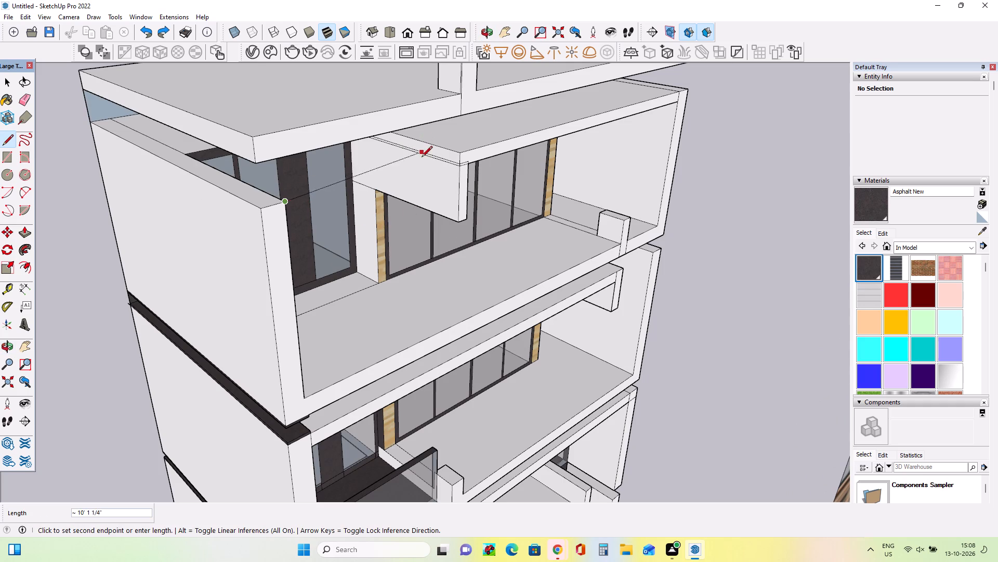
left_click(422, 158)
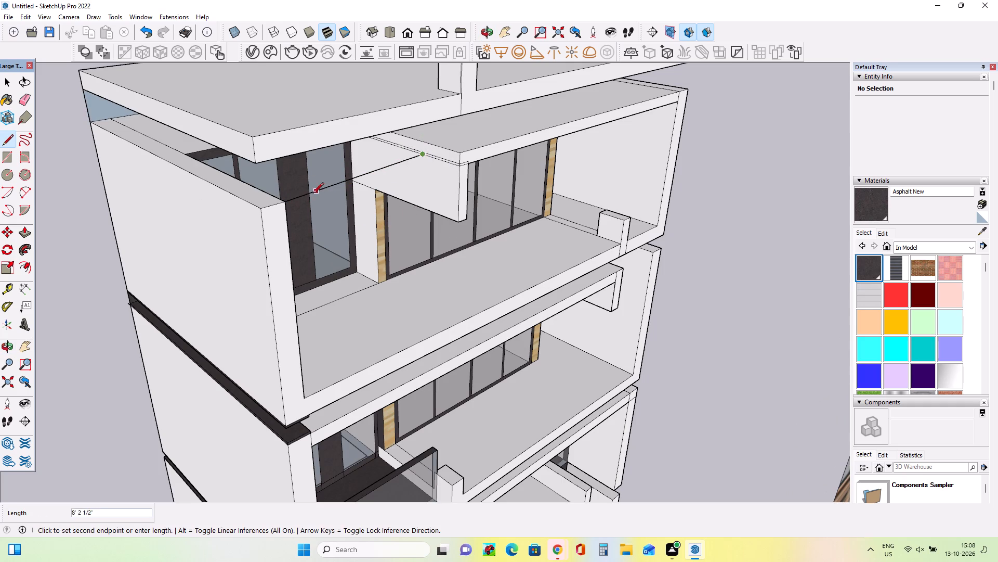
middle_click_drag(299, 208, 267, 213)
key("space")
Push/Pull the left wall's top face up about 1' 9 3/8" to meet the slab above.
middle_click_drag(301, 260, 261, 234)
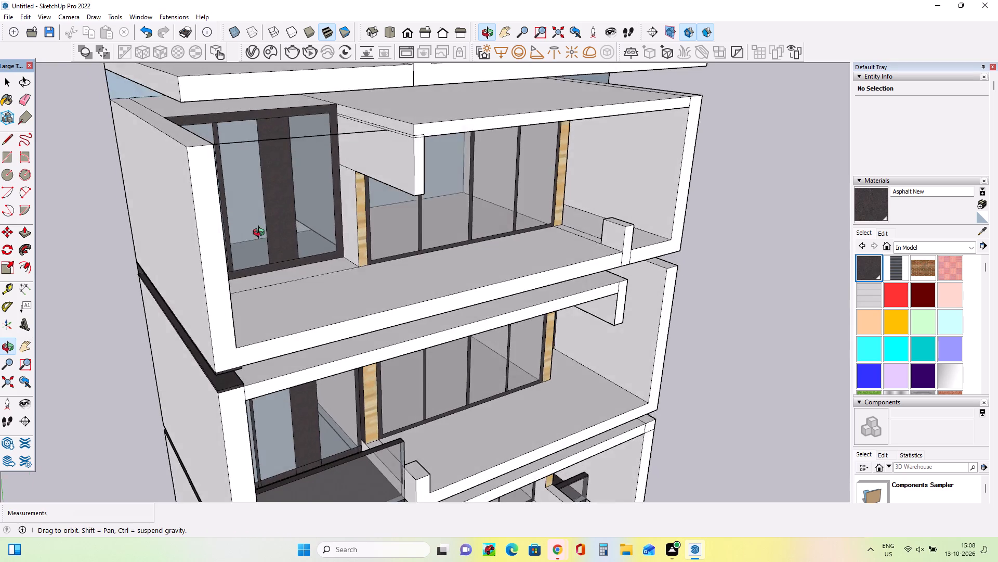
middle_click_drag(261, 234, 256, 238)
scroll(179, 188, "up", 7)
middle_click_drag(184, 192, 200, 241)
scroll(208, 254, "down", 3)
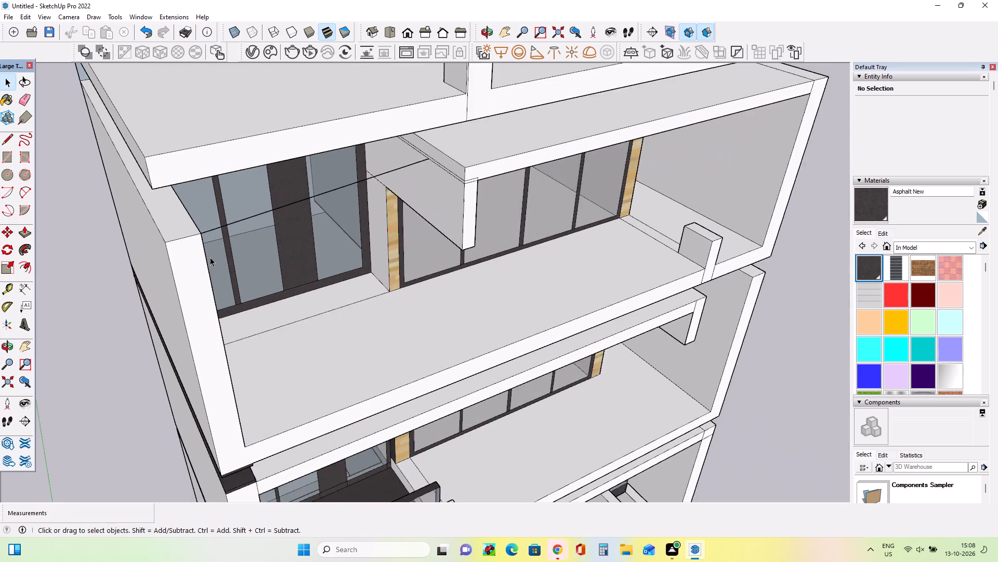
scroll(210, 257, "down", 3)
middle_click_drag(214, 269, 216, 274)
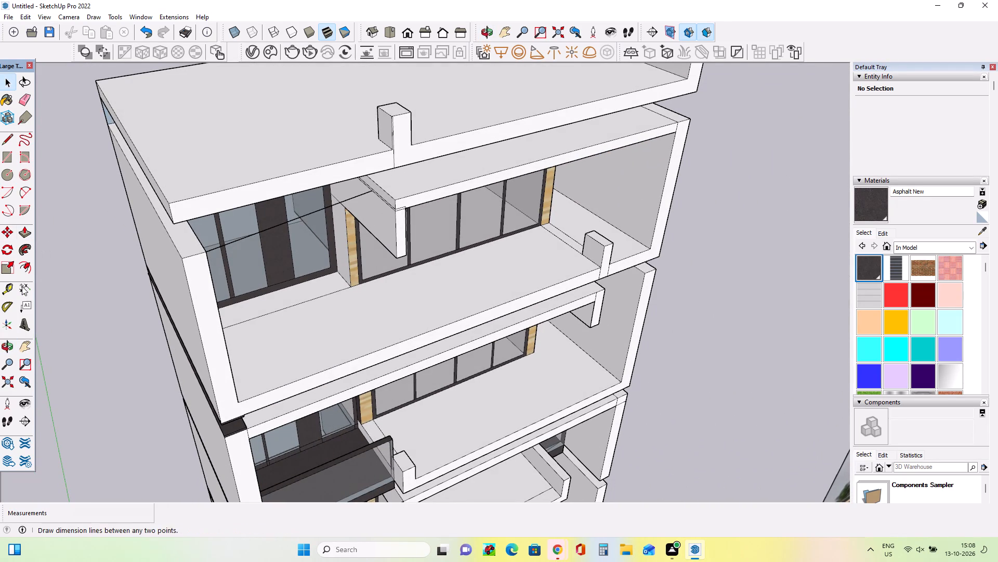
left_click(25, 233)
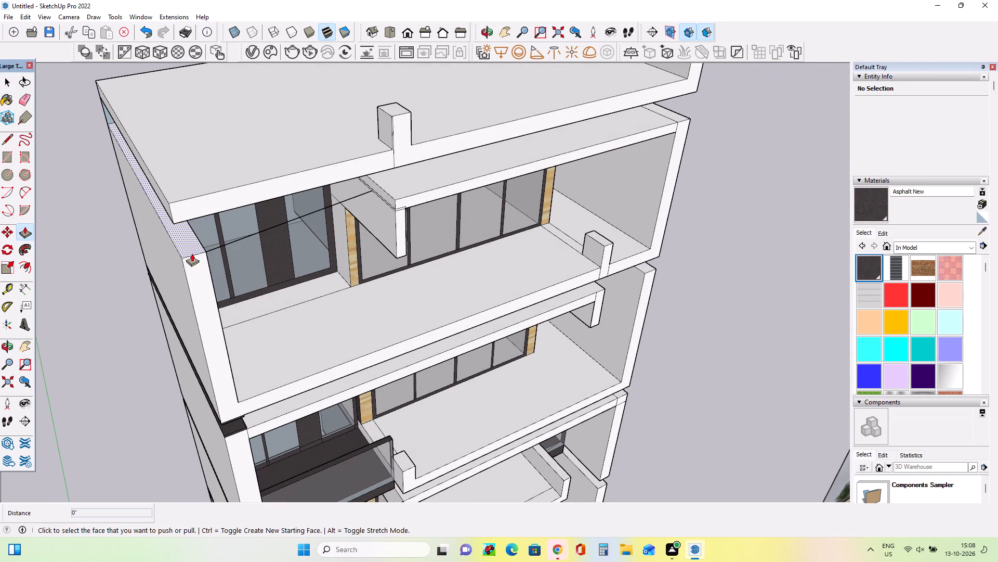
left_click(192, 253)
left_click(188, 200)
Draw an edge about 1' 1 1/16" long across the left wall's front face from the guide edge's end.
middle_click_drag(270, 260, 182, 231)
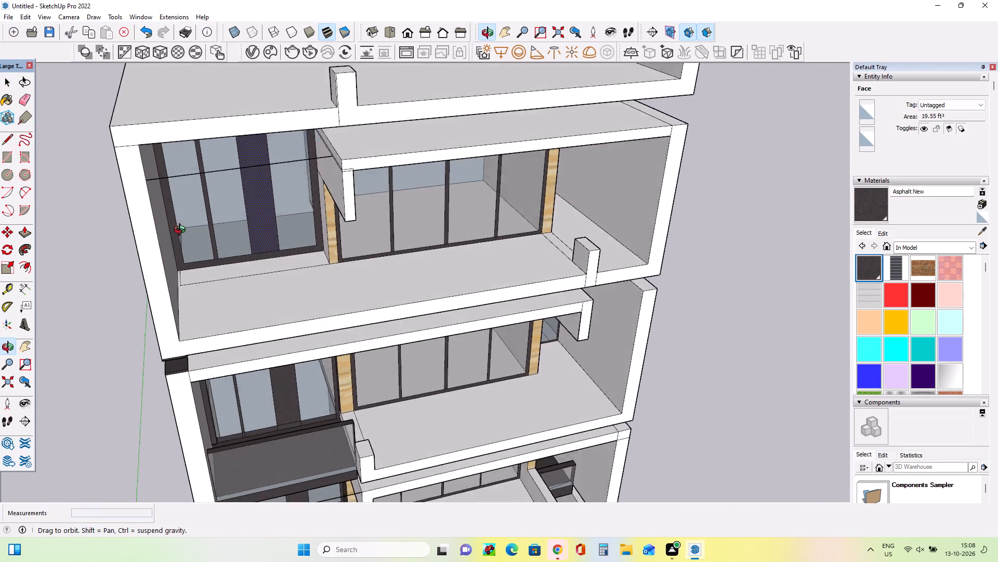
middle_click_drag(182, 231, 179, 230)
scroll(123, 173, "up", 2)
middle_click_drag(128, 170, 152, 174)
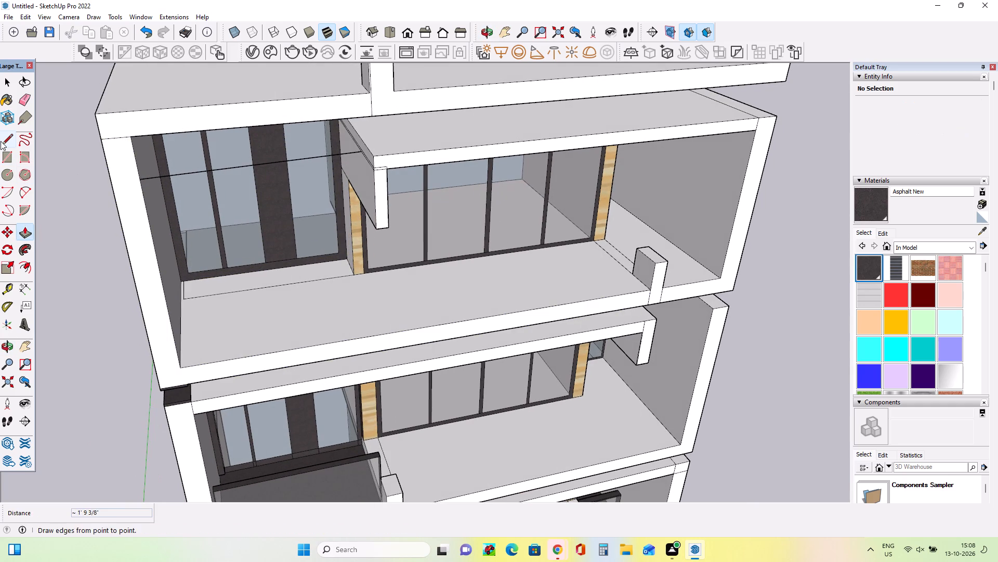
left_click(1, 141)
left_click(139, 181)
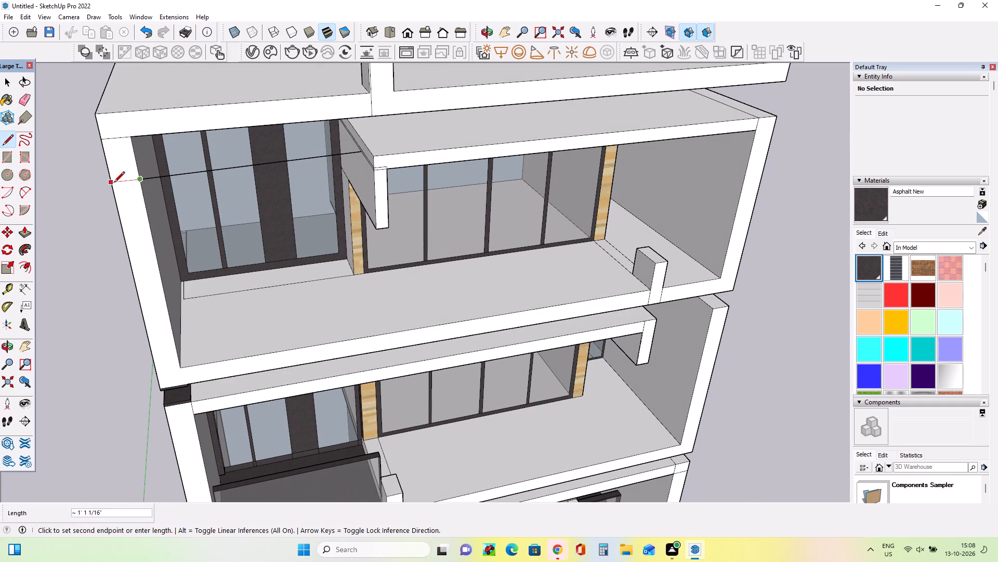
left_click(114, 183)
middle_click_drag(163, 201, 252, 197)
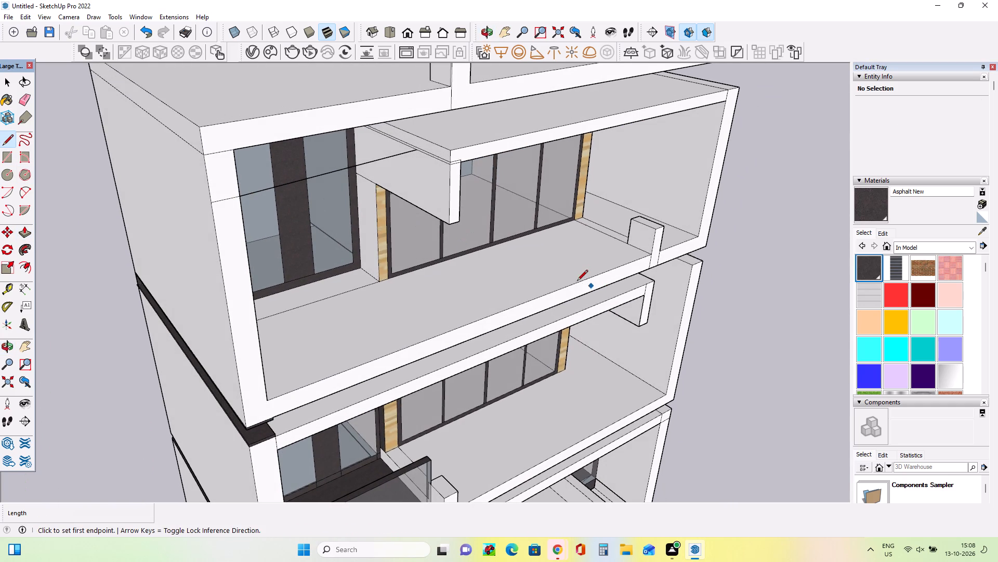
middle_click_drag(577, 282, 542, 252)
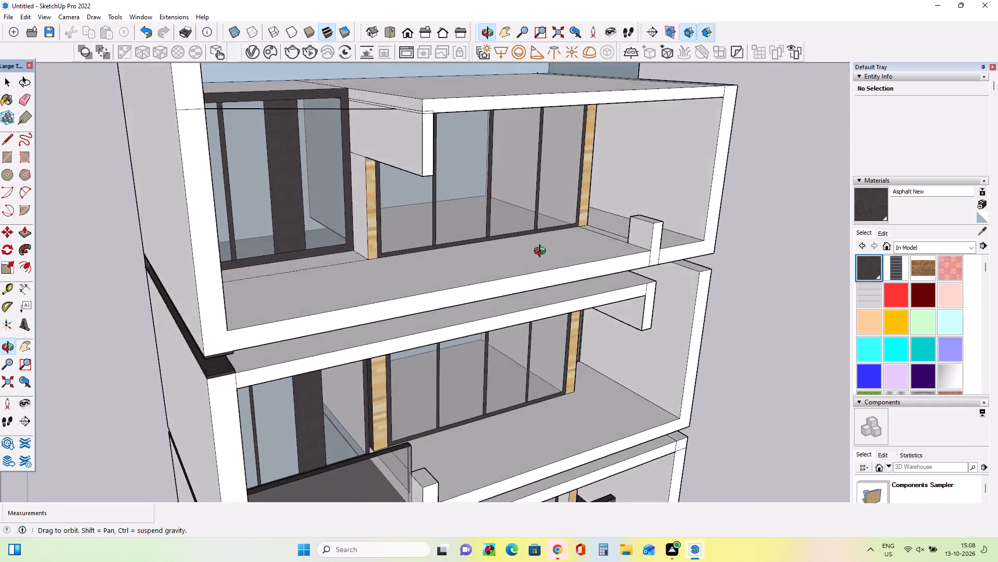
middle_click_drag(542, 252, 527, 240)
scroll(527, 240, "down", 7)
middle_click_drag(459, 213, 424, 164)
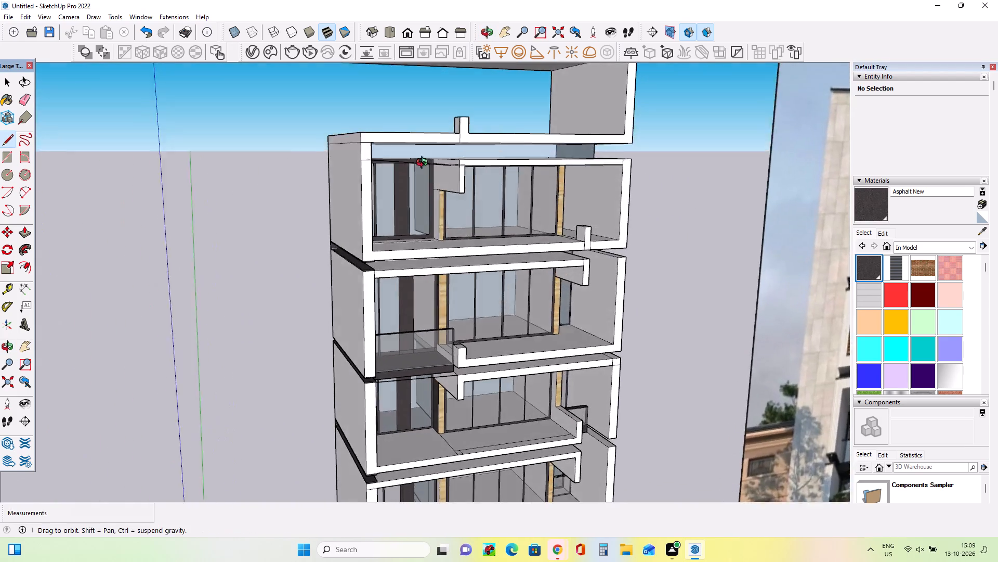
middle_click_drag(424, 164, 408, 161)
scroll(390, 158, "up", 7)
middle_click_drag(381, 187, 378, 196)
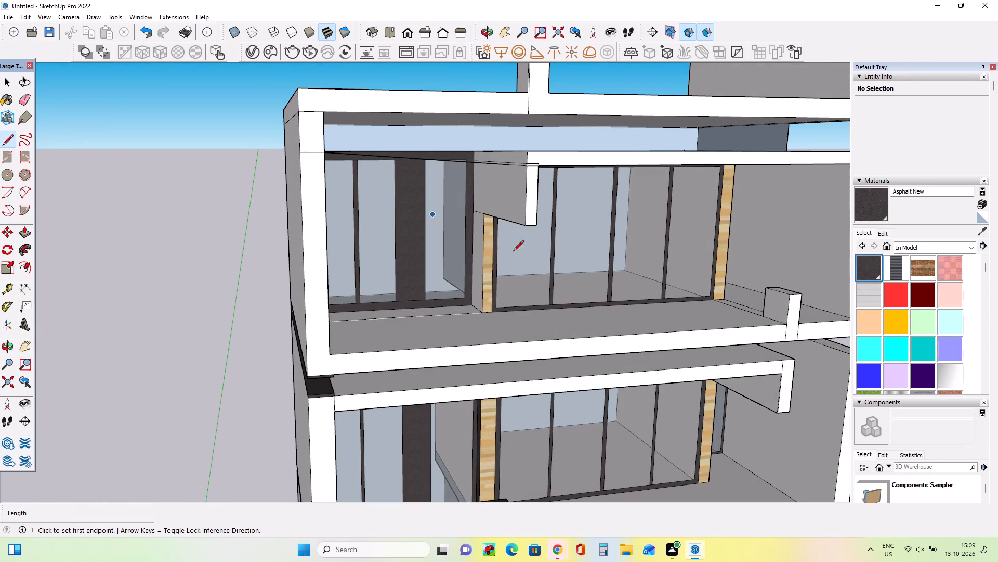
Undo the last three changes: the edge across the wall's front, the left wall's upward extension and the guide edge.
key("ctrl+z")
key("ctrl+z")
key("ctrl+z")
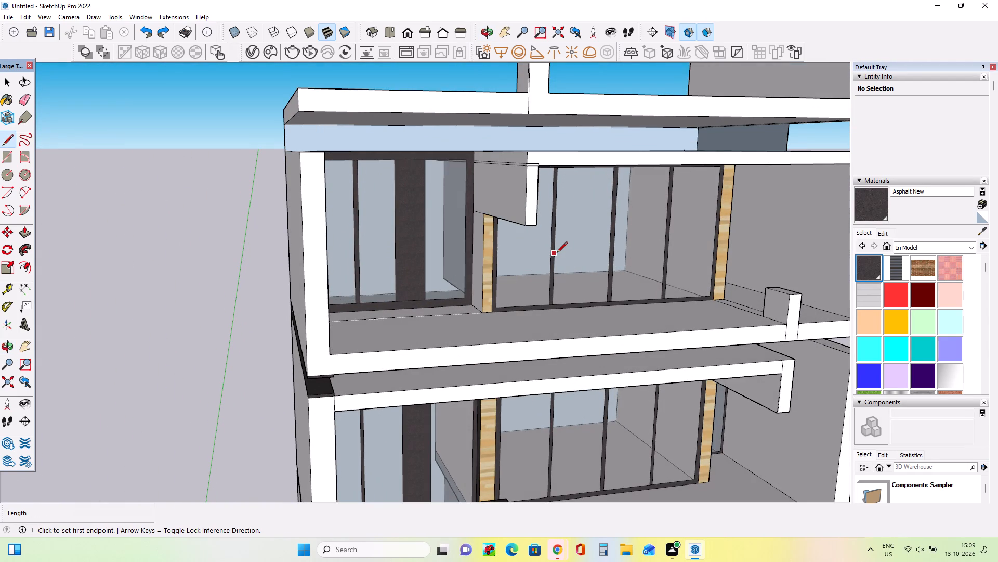
Draw an edge from the left wall's upper inner front corner to the side edge of the balcony slab.
middle_click_drag(557, 253, 558, 263)
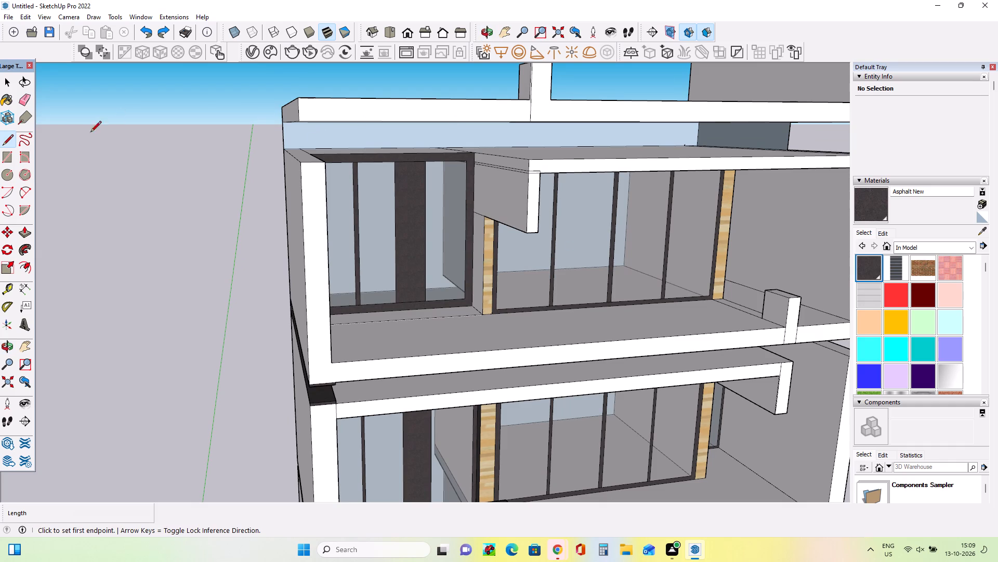
left_click(7, 136)
left_click(322, 162)
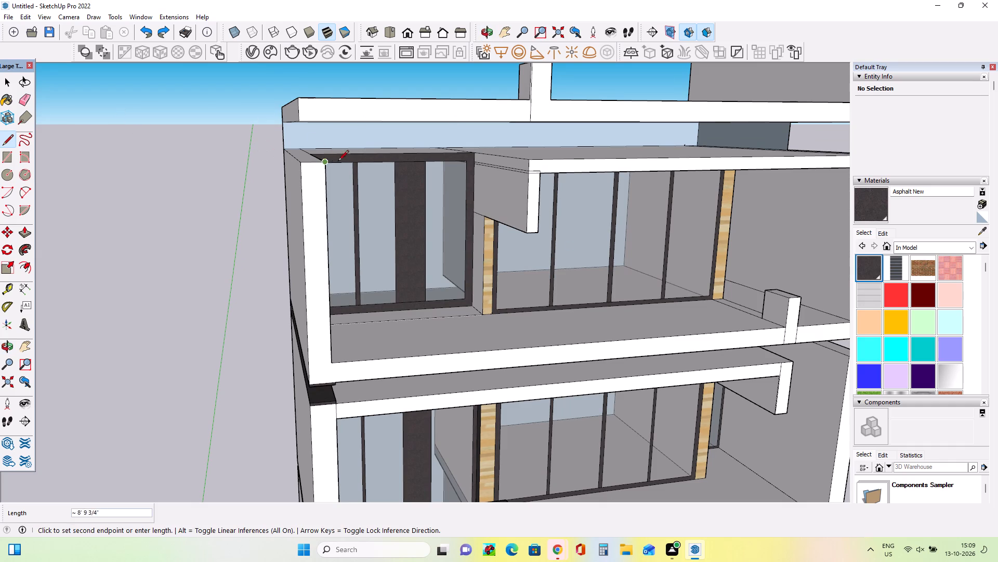
left_click(497, 155)
Push/Pull the left wall's top face up about 1' 9 3/8" to meet the slab above.
middle_click_drag(505, 191, 508, 207)
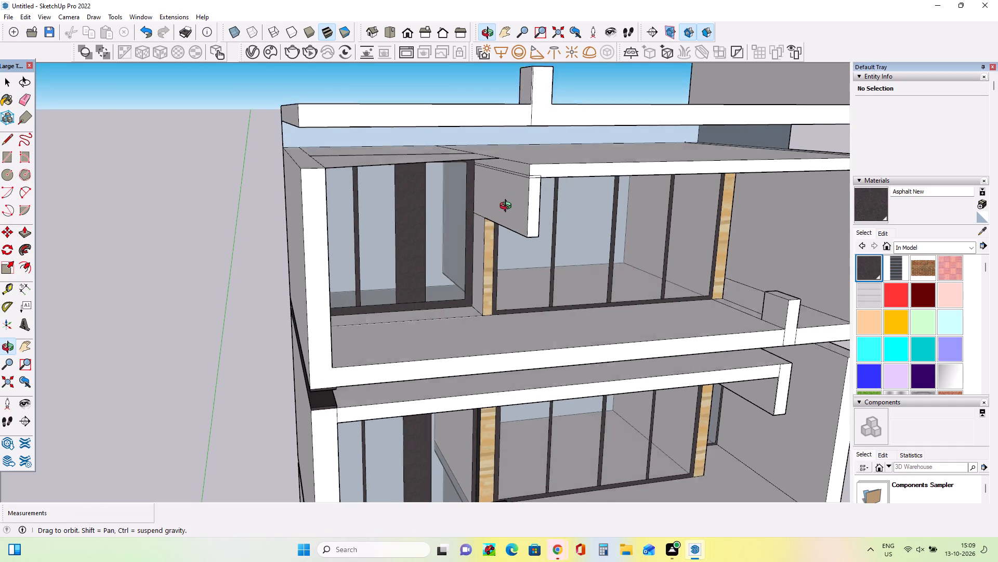
middle_click_drag(508, 207, 509, 210)
middle_click_drag(510, 189, 444, 202)
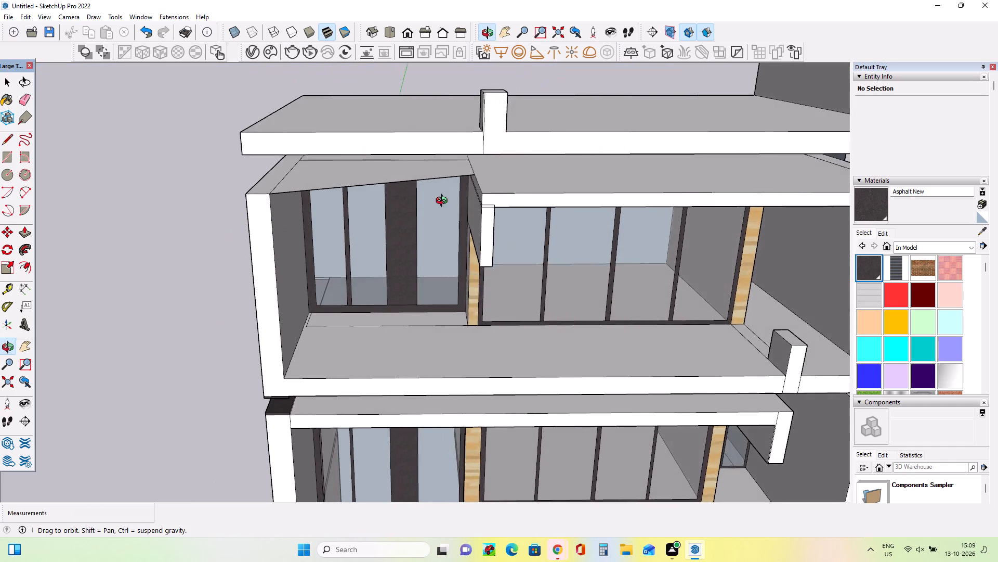
middle_click_drag(444, 202, 502, 189)
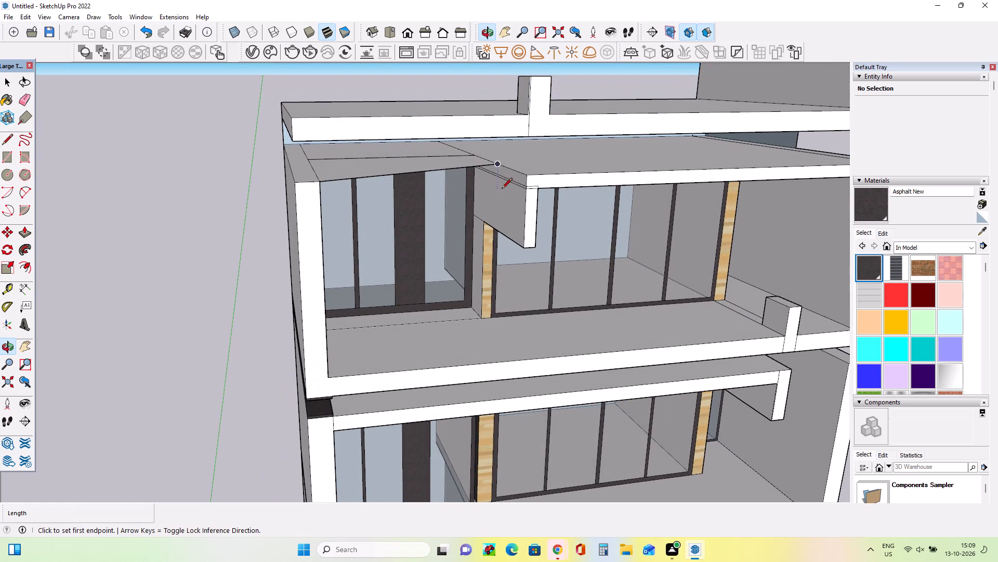
middle_click(337, 205)
middle_click(337, 205)
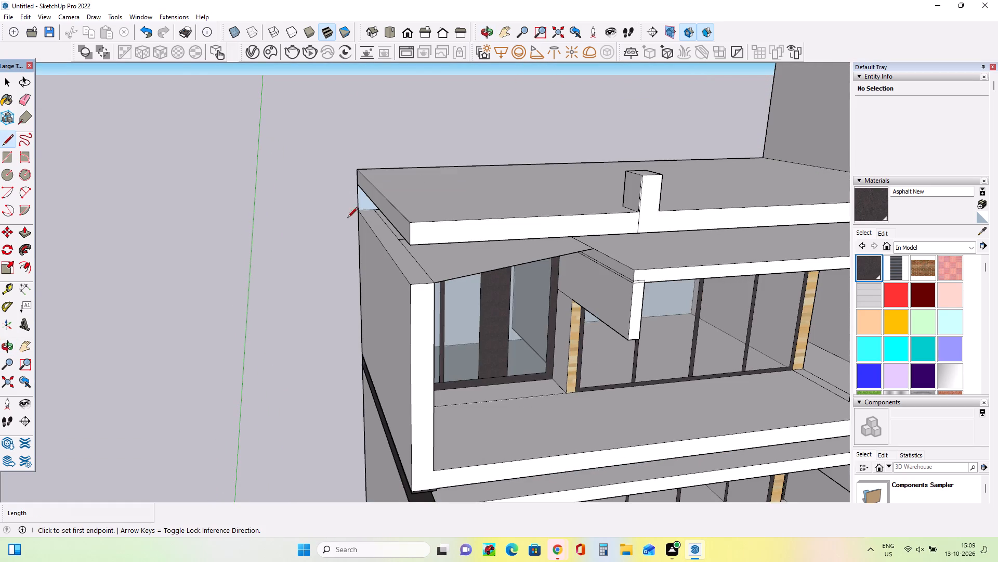
middle_click_drag(401, 291, 396, 284)
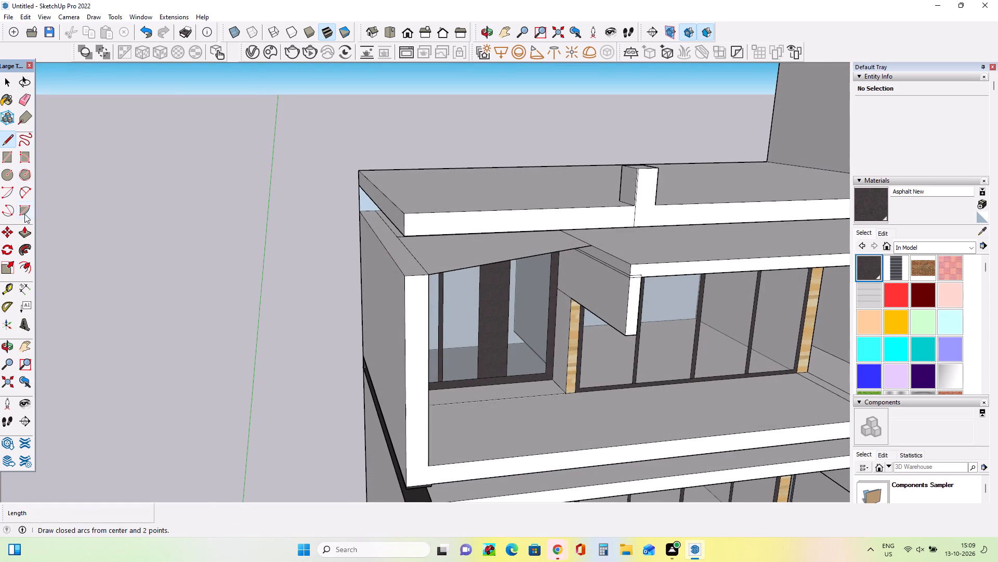
left_click(25, 235)
left_click(419, 263)
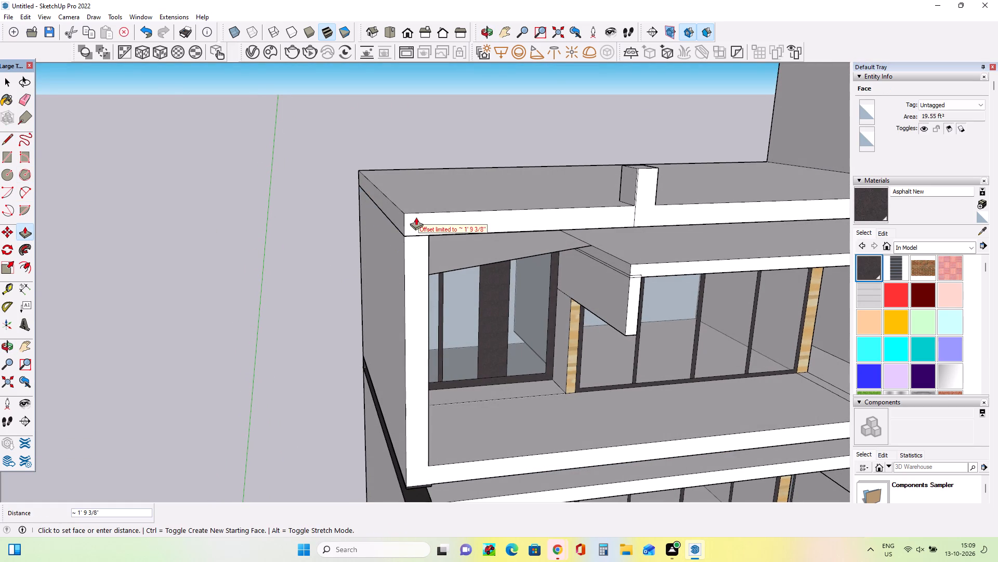
left_click(416, 217)
Draw an edge about 1' 1 1/16" long across the left wall's front at ceiling level and paint the section above it Asphalt New.
middle_click_drag(436, 282, 417, 274)
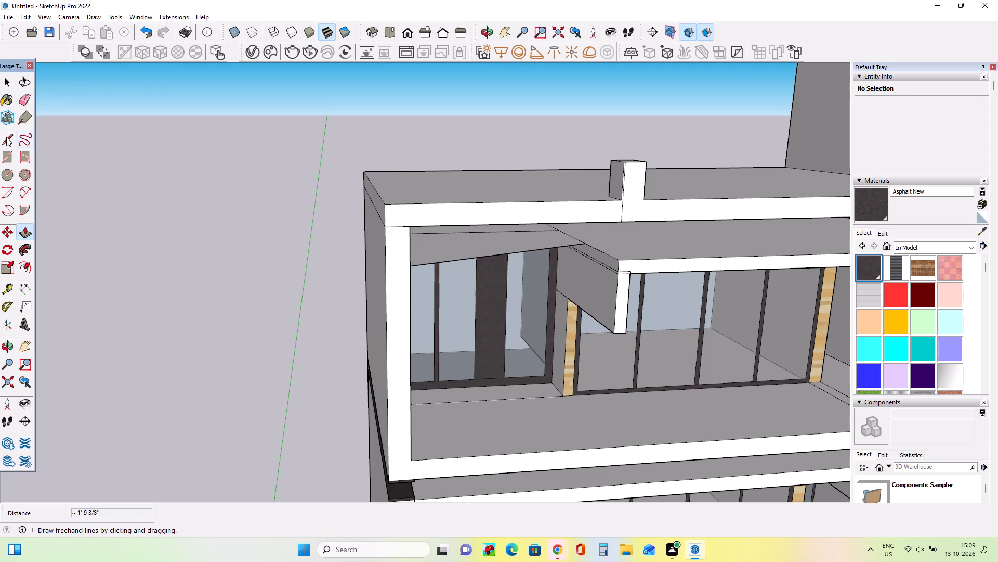
left_click(6, 137)
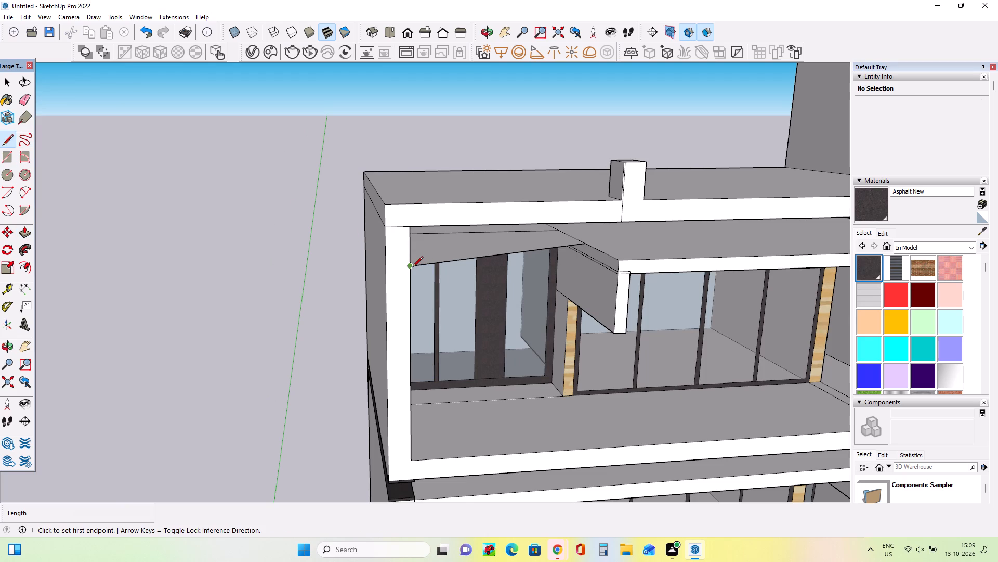
left_click(412, 268)
left_click(382, 268)
middle_click_drag(417, 273, 390, 267)
scroll(401, 269, "down", 1)
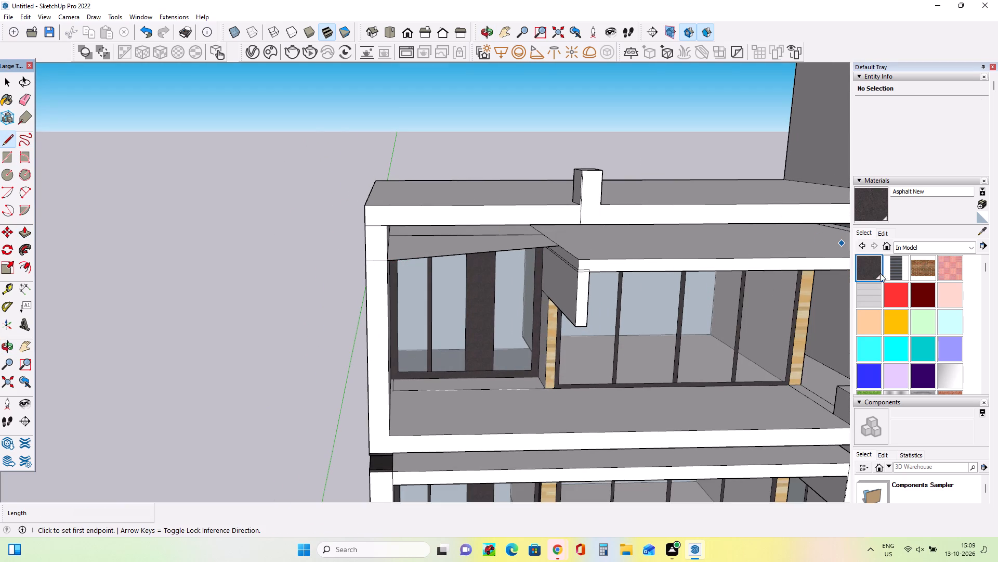
left_click(862, 276)
left_click(374, 251)
Extend the dividing edge about 18' 2 1/8" along the left wall's outer side and paint the band above it Asphalt New.
middle_click_drag(374, 251, 464, 256)
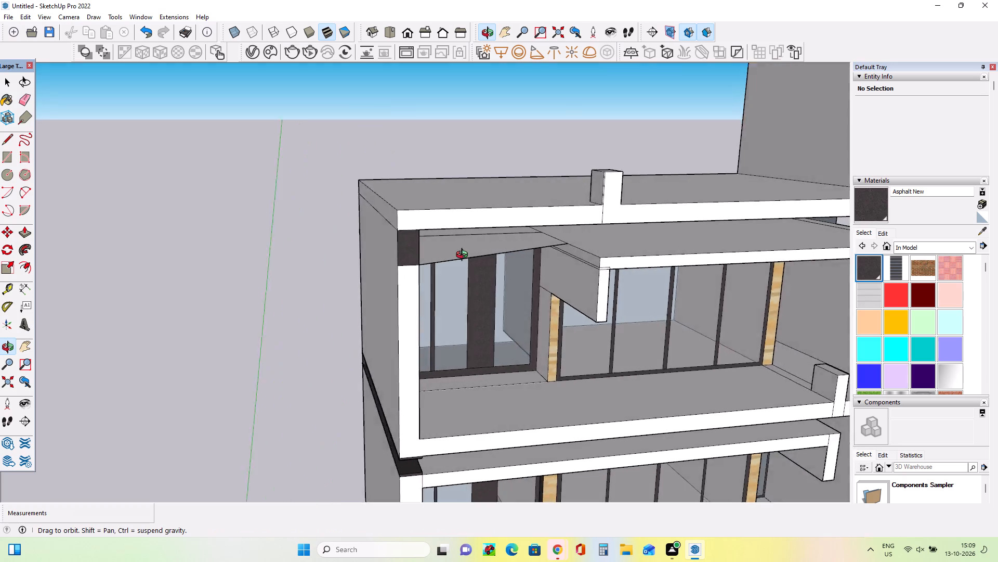
middle_click_drag(464, 256, 469, 256)
left_click(2, 137)
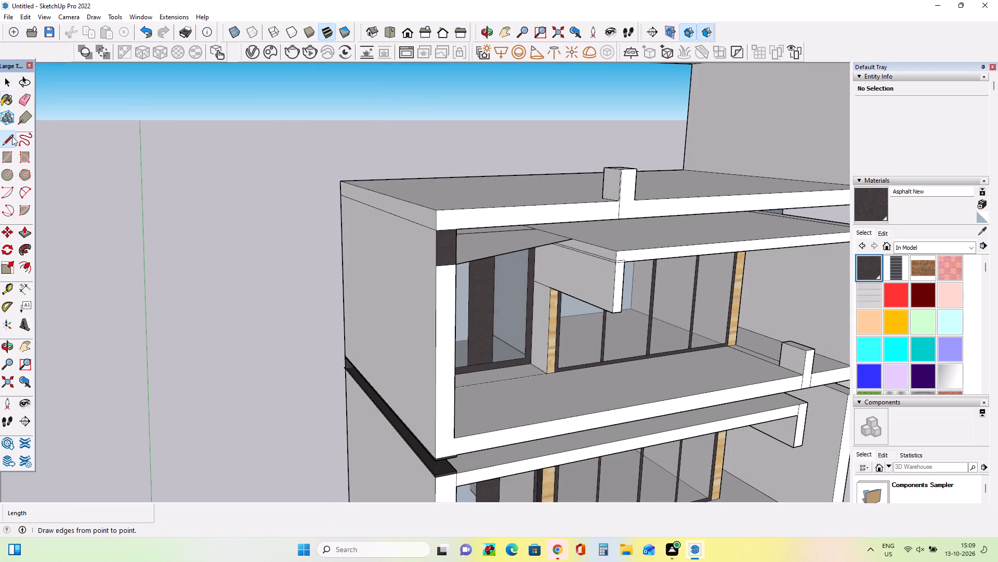
left_click(435, 266)
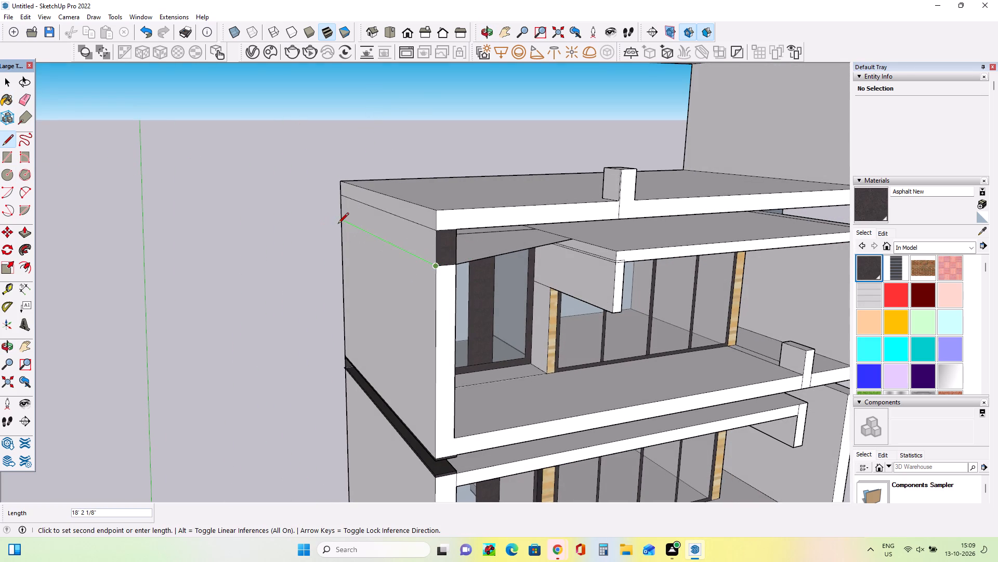
left_click(338, 224)
left_click(870, 271)
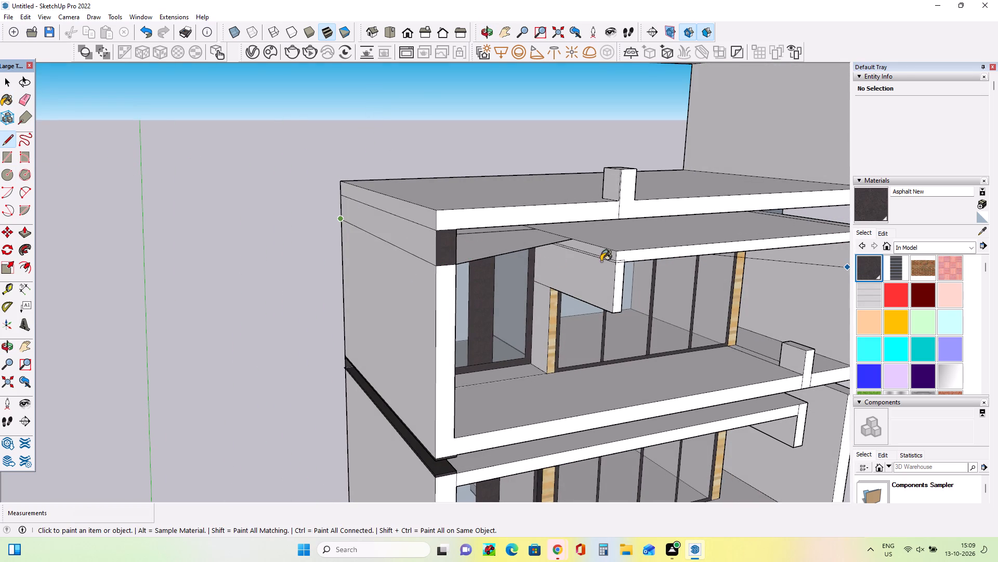
left_click(421, 248)
Draw two horizontal edges about 1' 1 1/16" long across the asphalt block's front, marking thin strips at its top and bottom.
middle_click_drag(477, 251, 448, 247)
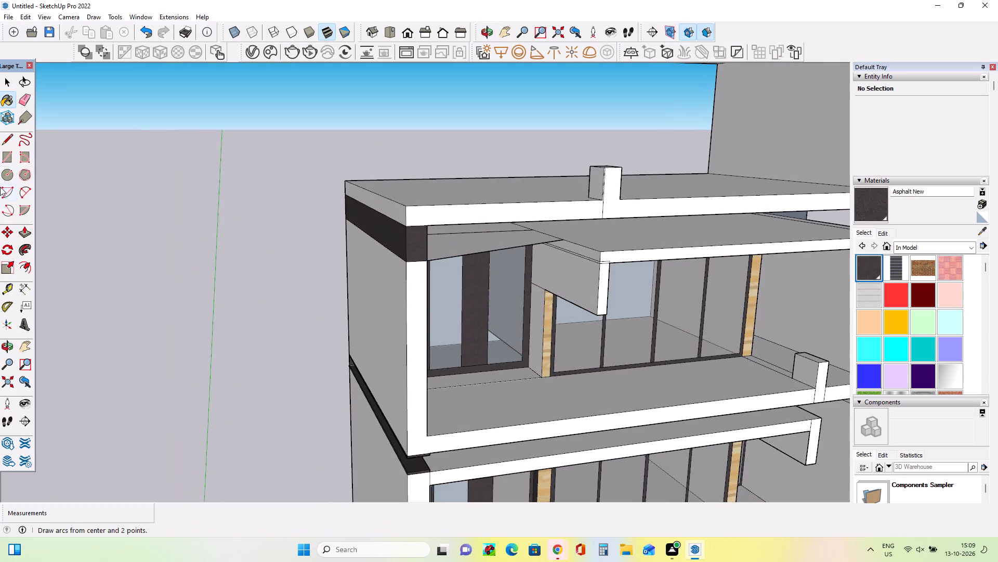
left_click(3, 145)
scroll(434, 221, "up", 2)
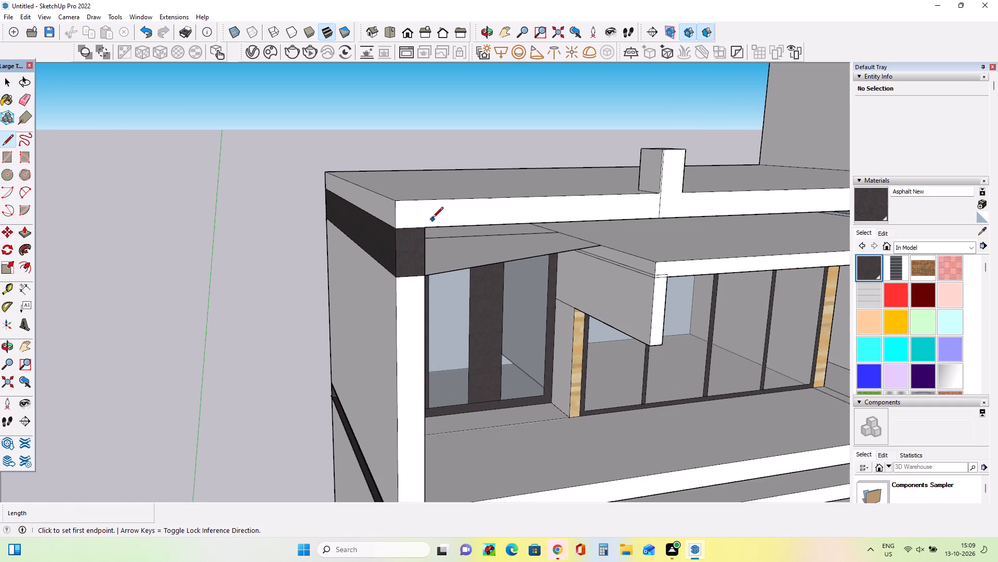
scroll(432, 219, "up", 7)
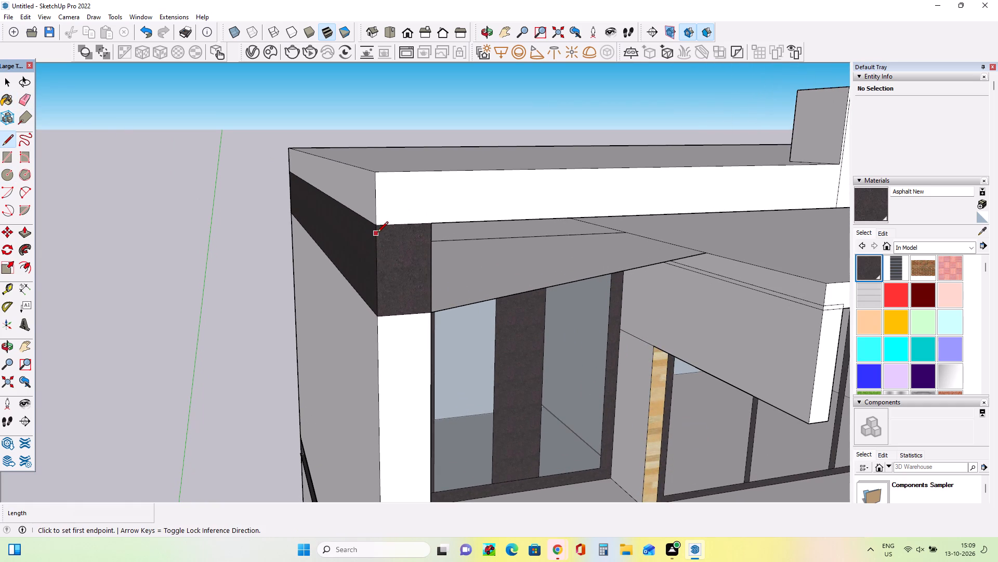
left_click(377, 233)
left_click(434, 234)
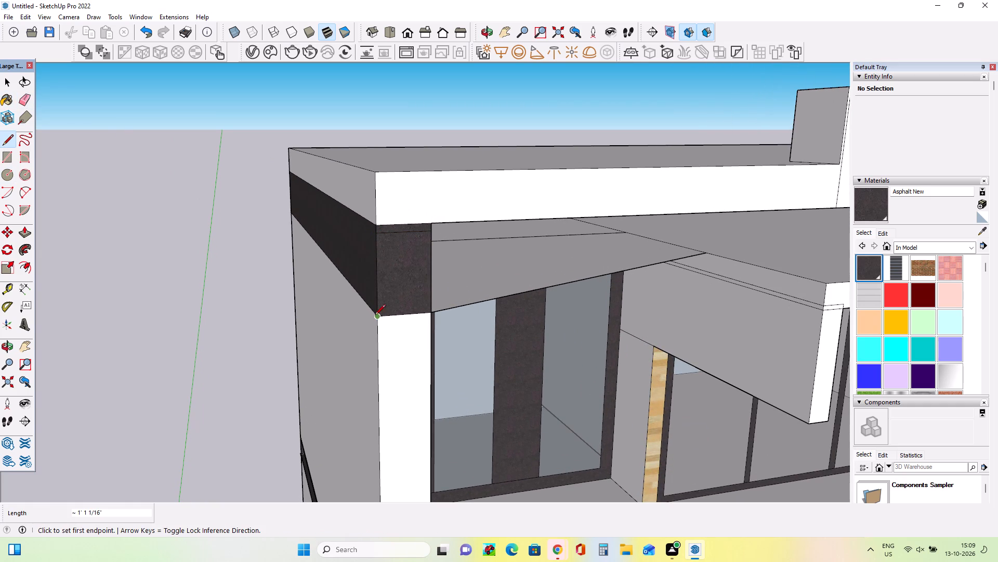
left_click(375, 308)
left_click(427, 304)
Push/Pull the asphalt block's middle front face inward between the thin strips, deepening the recess by about another 7' 8 13/16".
middle_click_drag(465, 314, 423, 303)
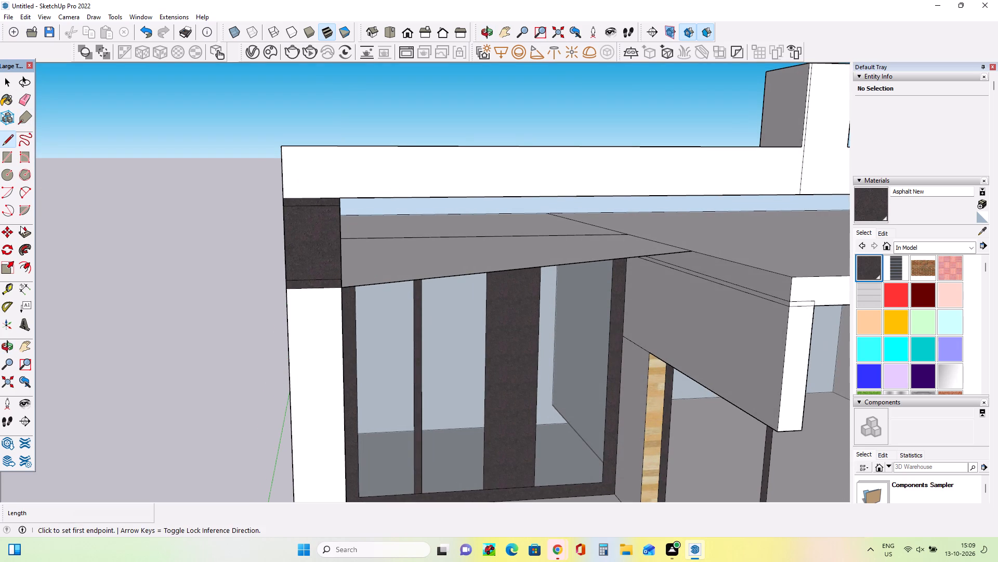
left_click(22, 229)
left_click(324, 243)
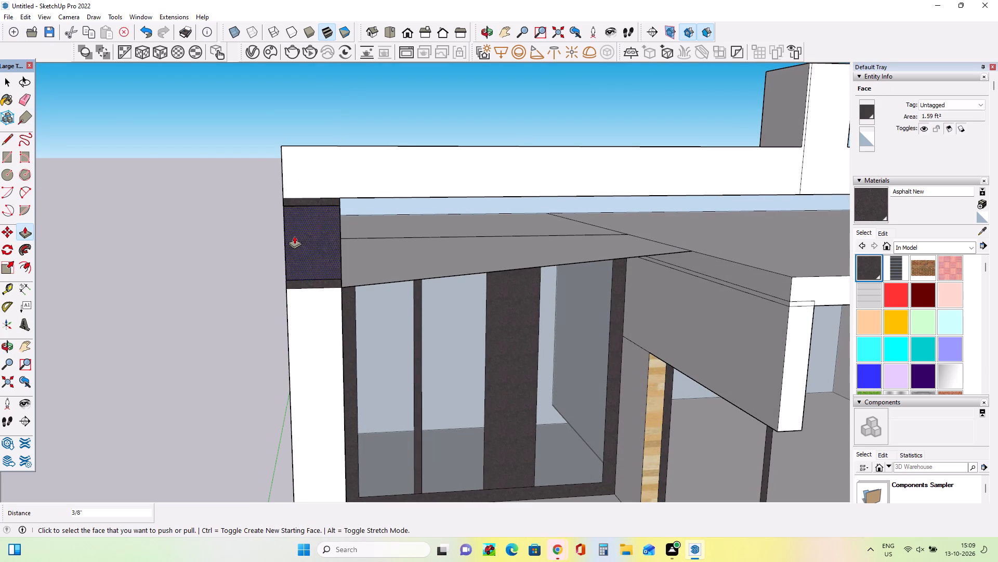
left_click(295, 236)
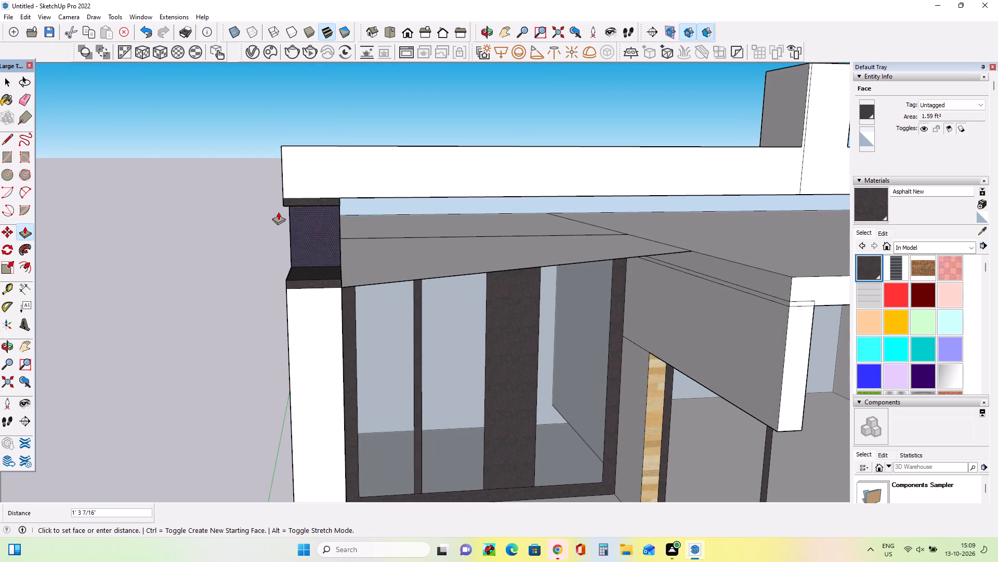
left_click(283, 220)
middle_click_drag(254, 246, 357, 253)
left_click(454, 254)
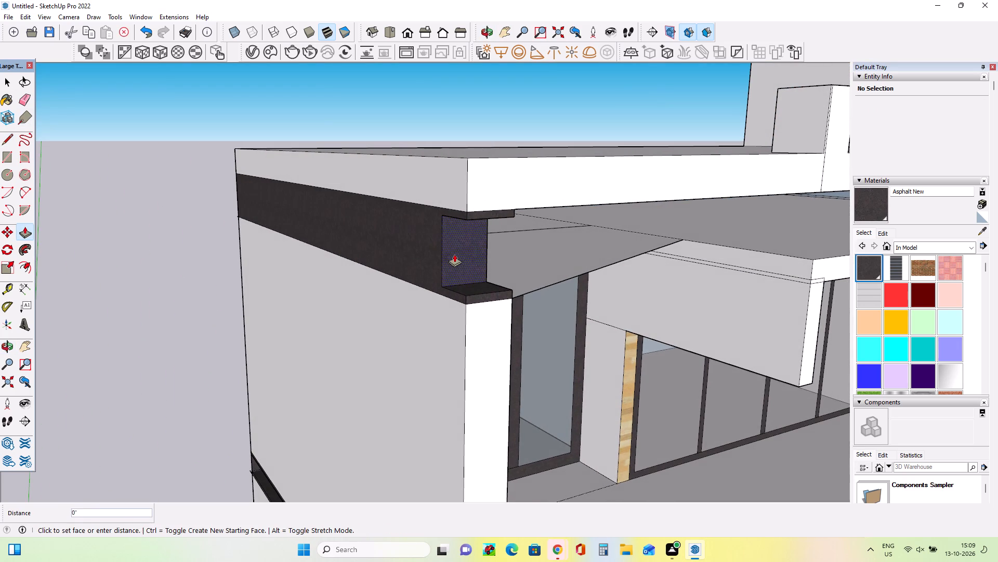
left_click(198, 185)
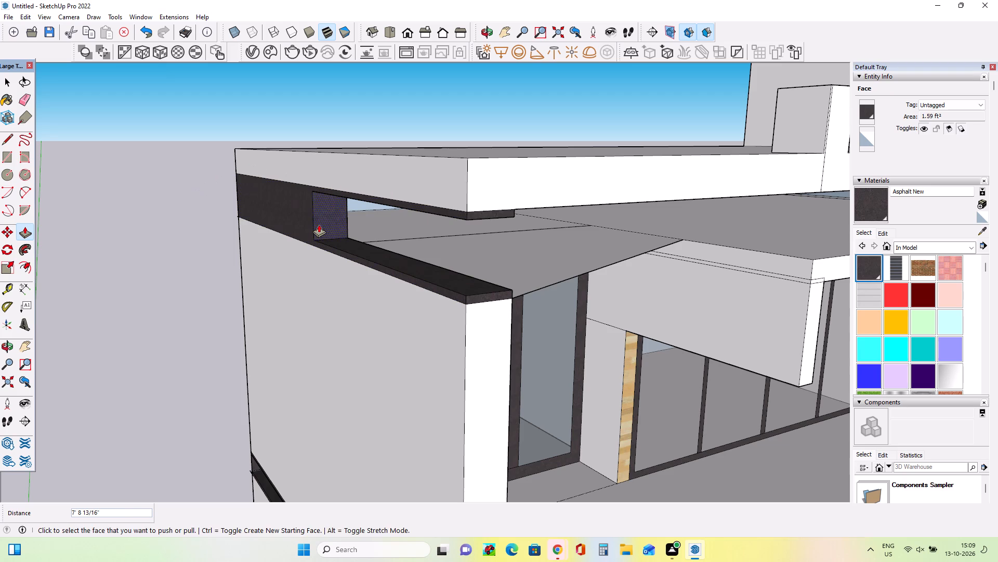
Push/Pull the asphalt block's recessed middle face farther back between the thin strips on the top enclosed floor.
left_click(319, 224)
left_click(228, 185)
Erase the front edge of the ceiling face covering the frame above the top enclosed floor's left window.
middle_click_drag(441, 261, 334, 249)
middle_click_drag(497, 247, 502, 260)
left_click(21, 101)
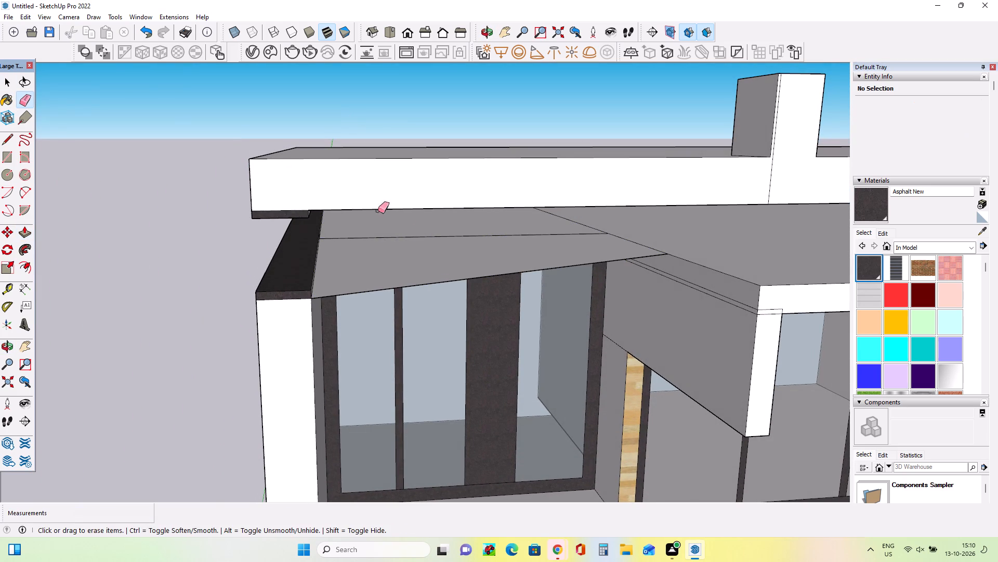
left_click(460, 280)
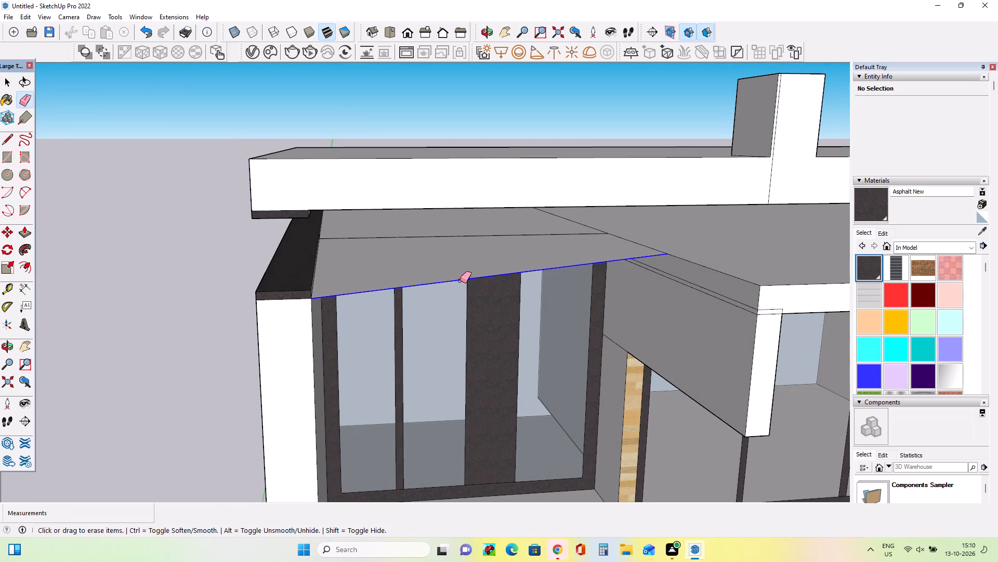
Examine the whole building from several angles beside the reference image, checking the floor frames and the joints between floors.
middle_click_drag(452, 270, 434, 258)
scroll(431, 255, "down", 7)
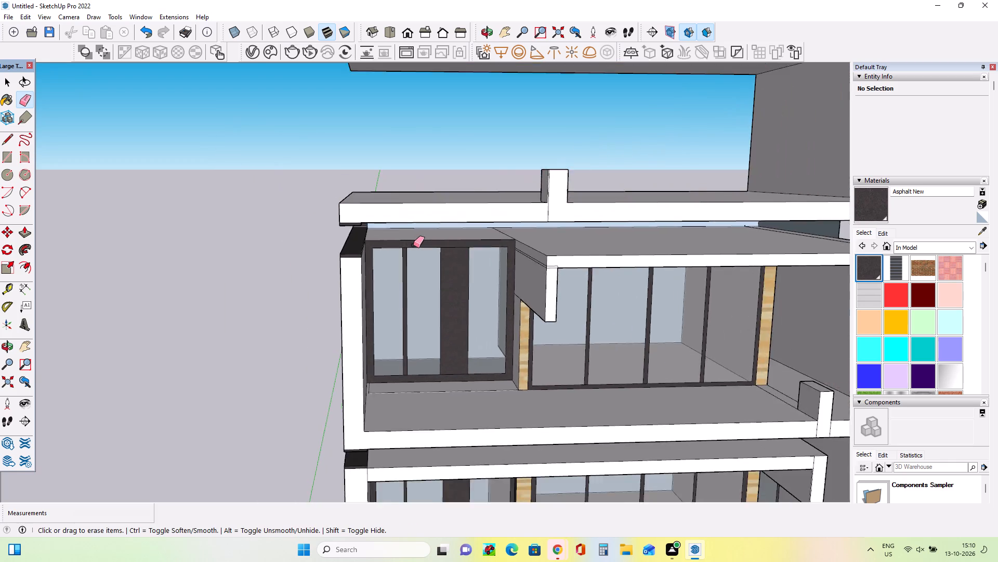
scroll(413, 245, "down", 3)
middle_click_drag(419, 216, 420, 205)
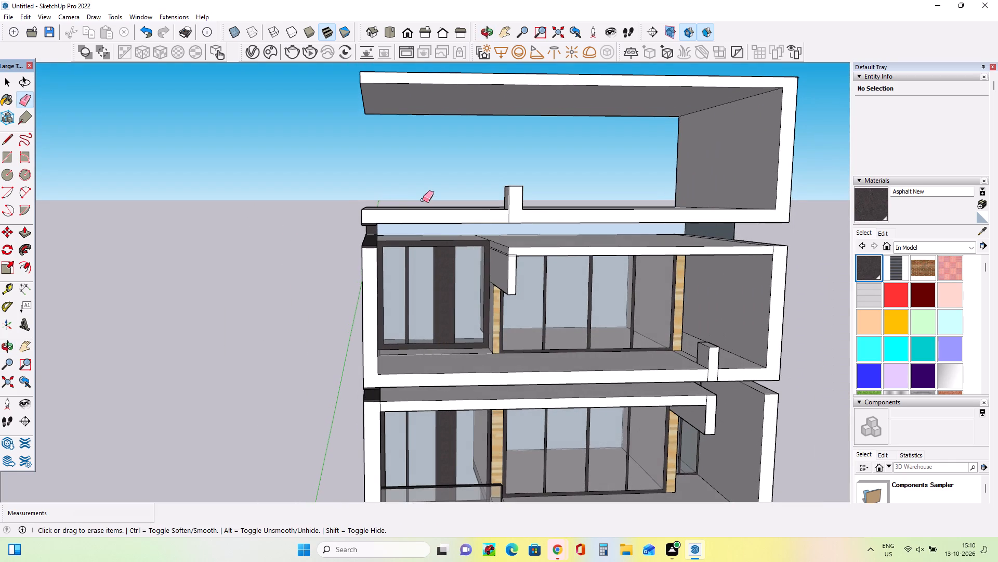
scroll(423, 199, "down", 4)
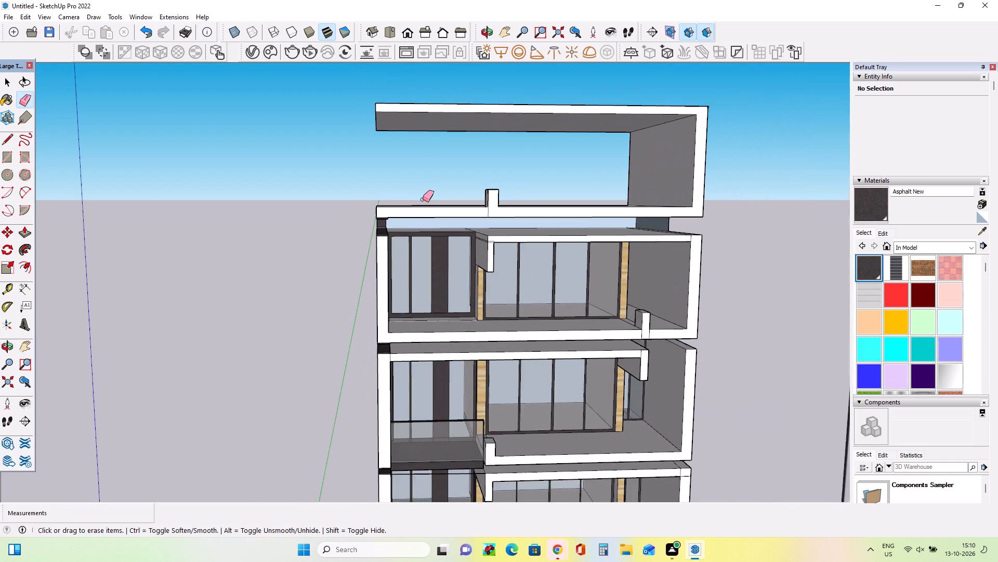
scroll(423, 199, "down", 9)
middle_click_drag(431, 207, 455, 244)
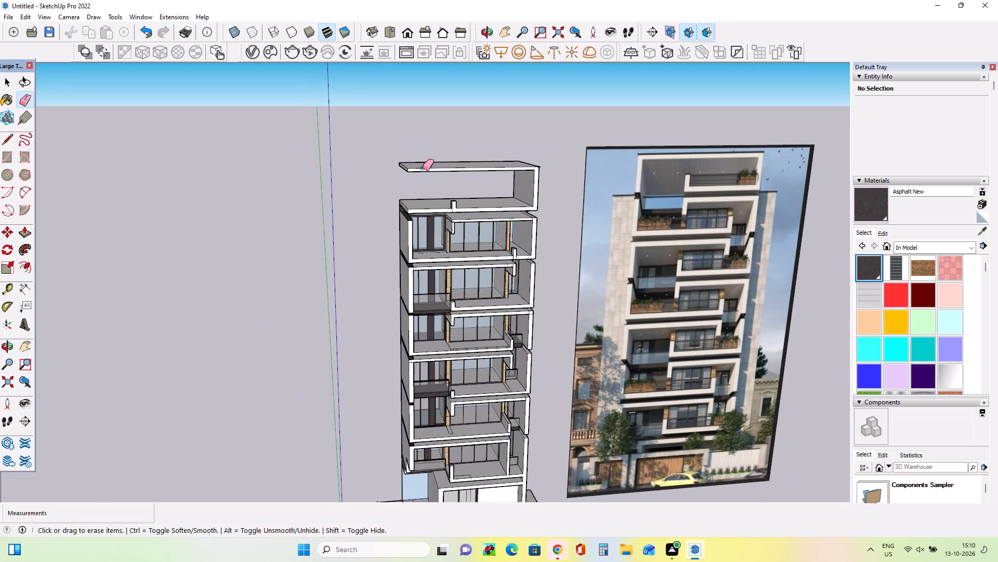
middle_click_drag(422, 165, 438, 196)
middle_click_drag(494, 251, 485, 255)
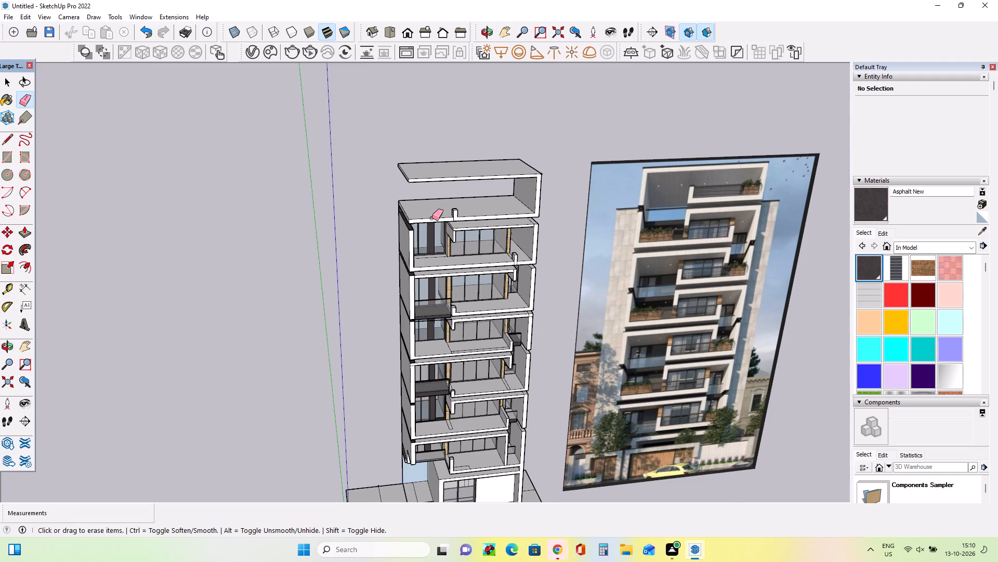
scroll(421, 215, "up", 3)
middle_click_drag(424, 245, 415, 211)
scroll(415, 211, "down", 4)
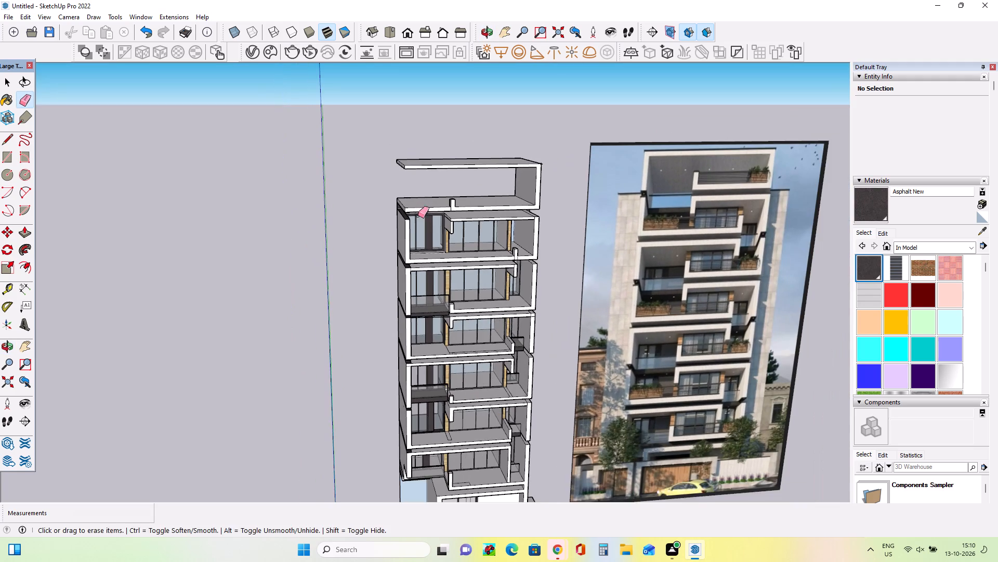
middle_click_drag(422, 226, 431, 257)
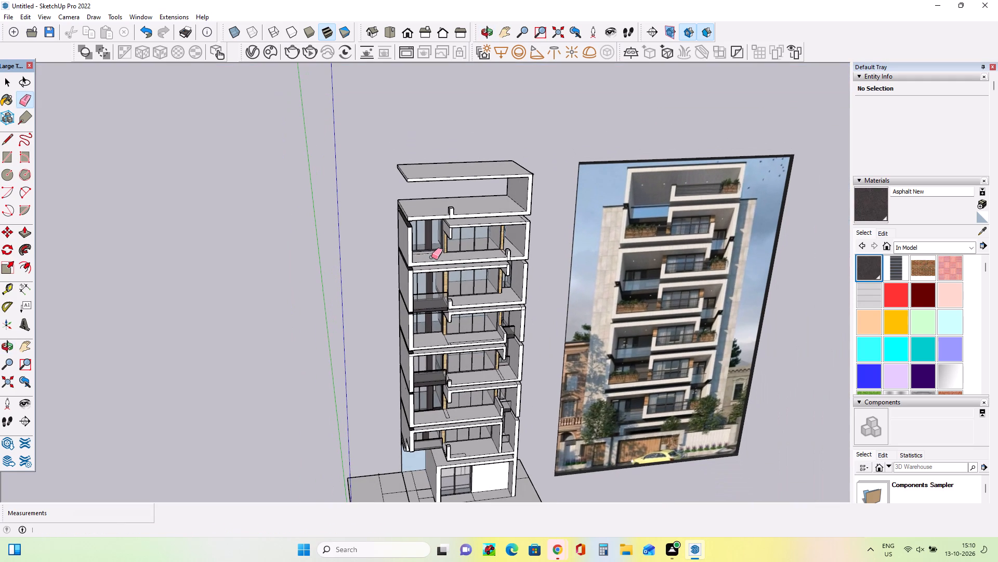
middle_click_drag(466, 267, 472, 283)
scroll(403, 260, "up", 2)
middle_click_drag(406, 259, 423, 247)
scroll(423, 247, "down", 6)
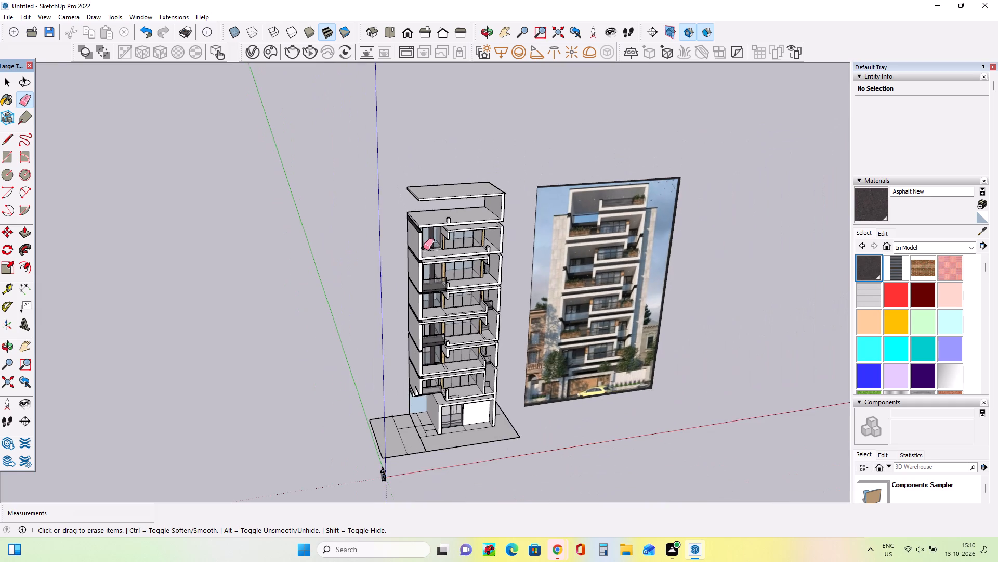
middle_click_drag(559, 466, 485, 412)
scroll(455, 411, "up", 3)
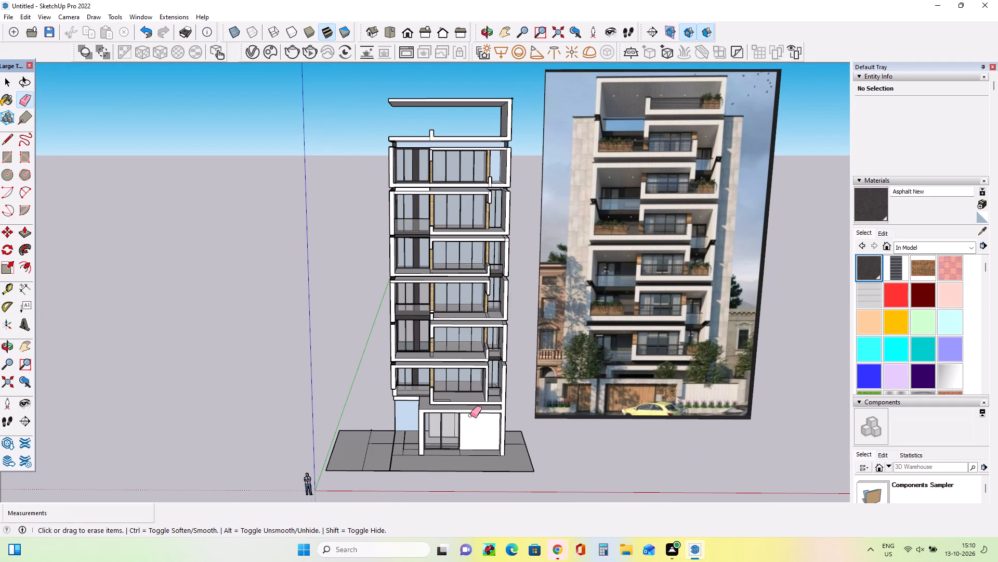
middle_click_drag(470, 412, 484, 410)
middle_click_drag(396, 413, 436, 414)
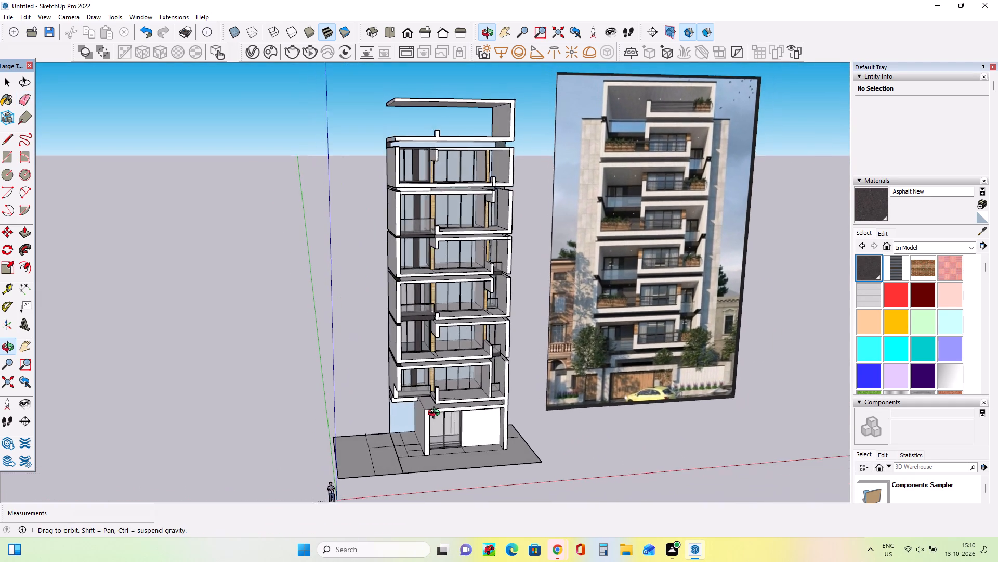
middle_click_drag(436, 414, 403, 433)
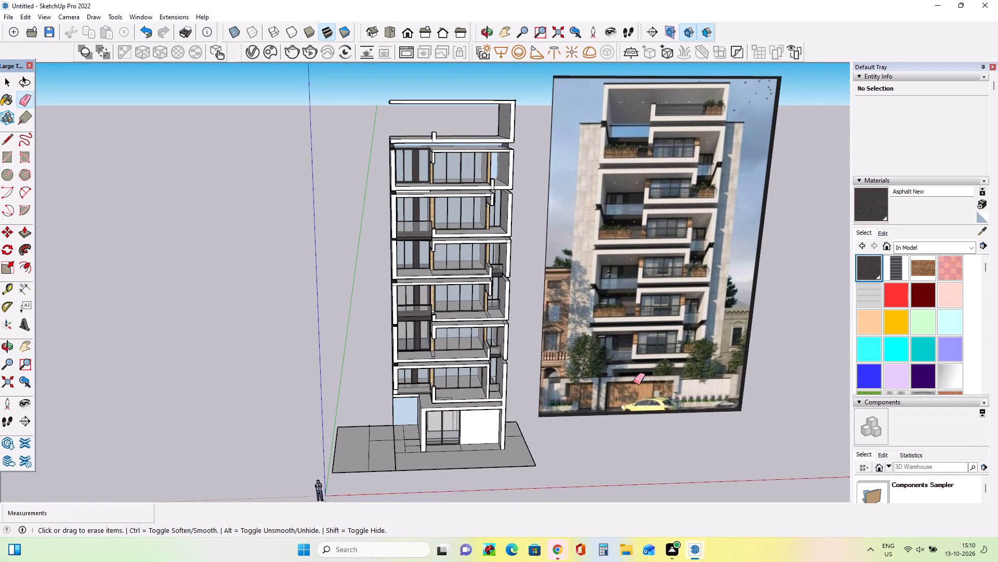
Examine the reference image's balconies, floor joints and ground floor up close and compare them with the modelled facade.
scroll(653, 354, "up", 3)
scroll(677, 264, "up", 3)
scroll(668, 171, "up", 10)
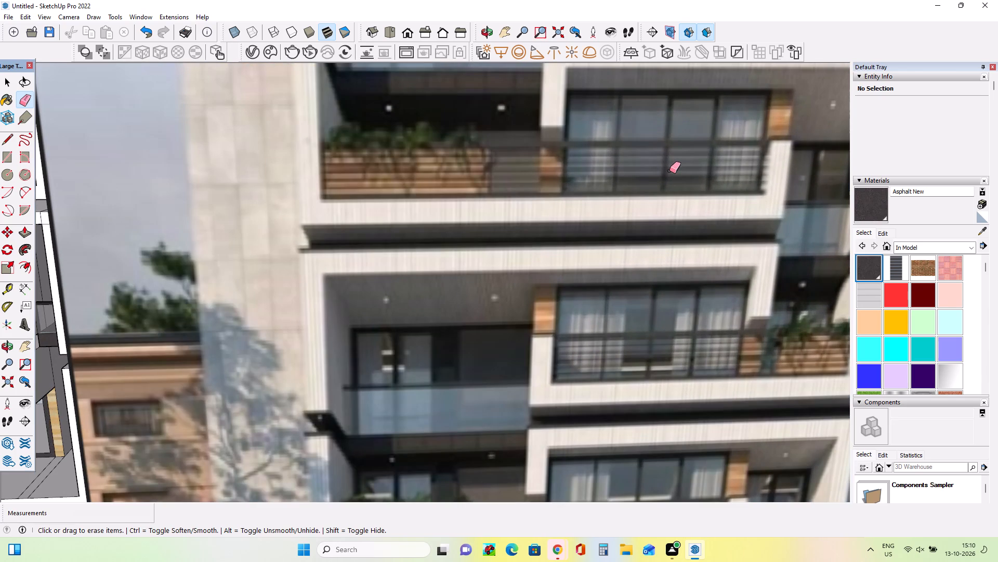
scroll(669, 171, "down", 14)
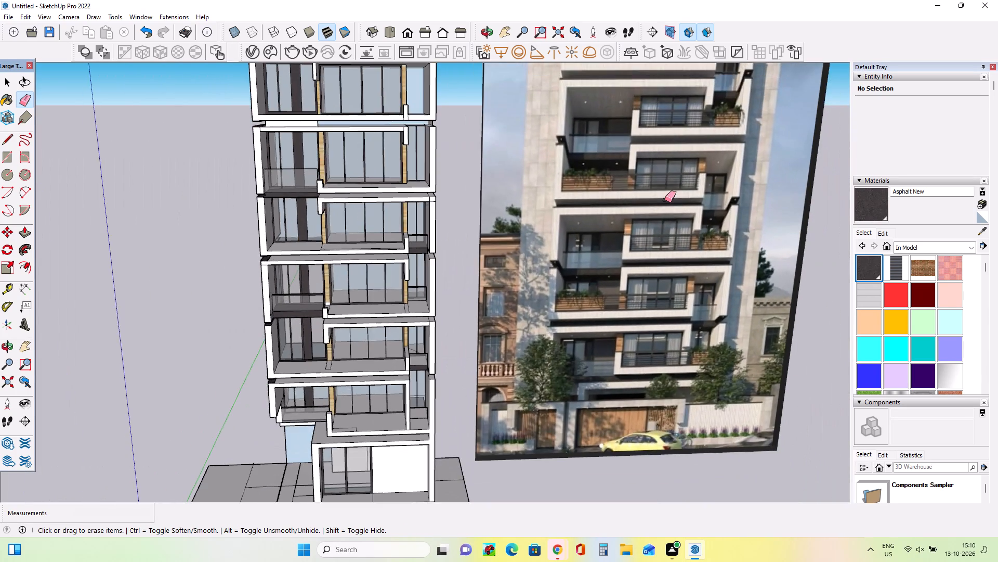
scroll(665, 200, "down", 2)
middle_click_drag(618, 366, 623, 341)
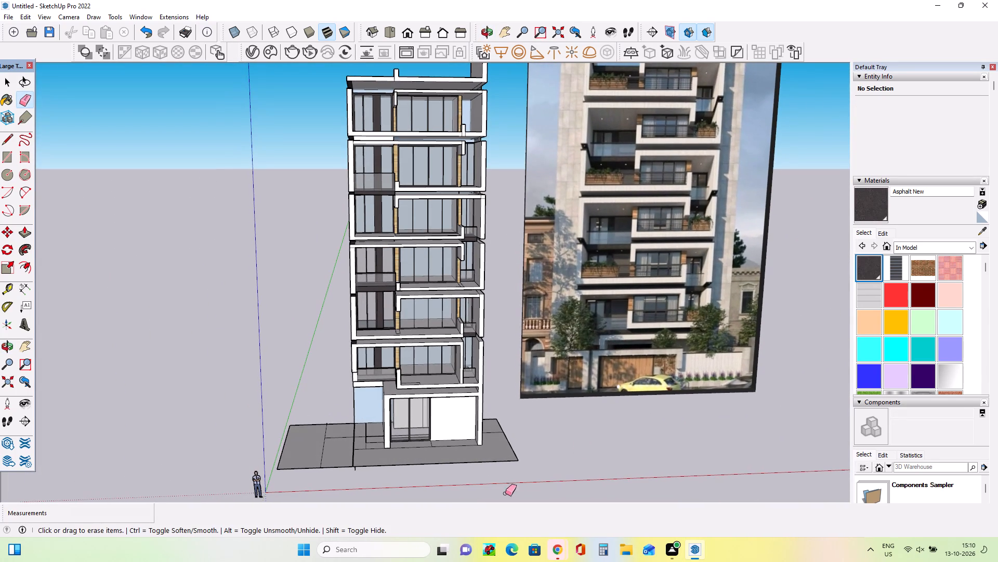
scroll(593, 354, "up", 3)
middle_click_drag(619, 376, 625, 377)
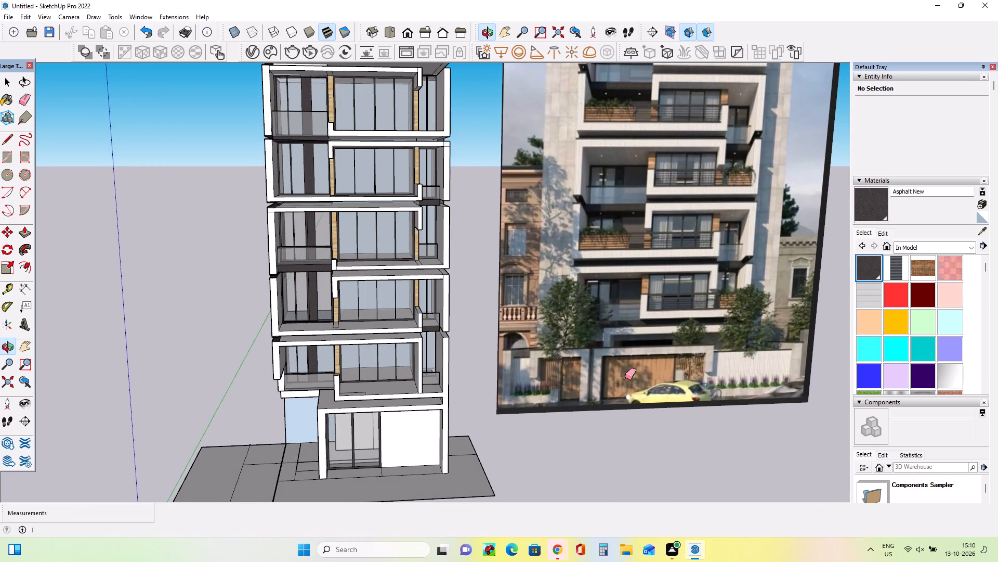
scroll(642, 376, "down", 2)
middle_click_drag(650, 375, 660, 380)
scroll(559, 322, "down", 3)
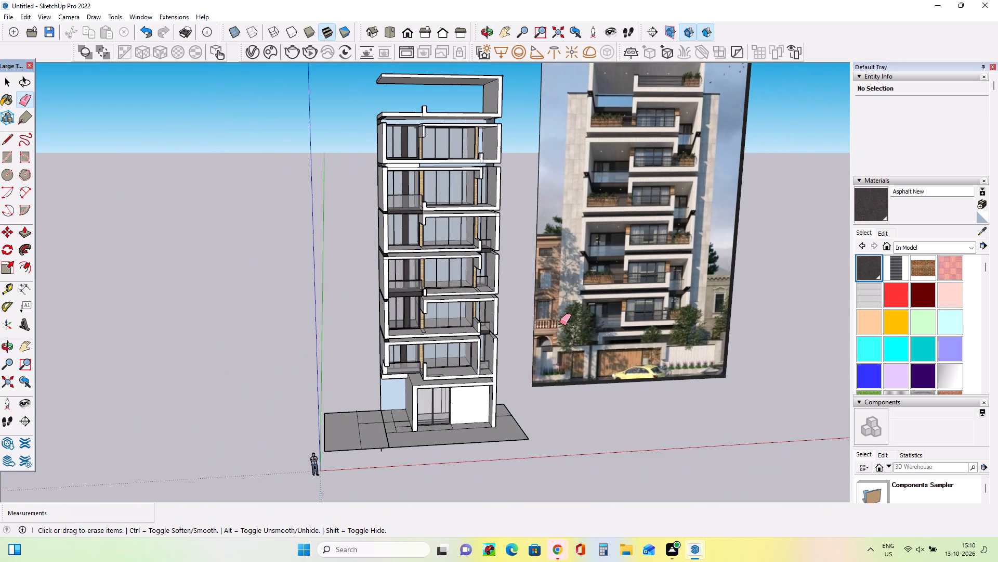